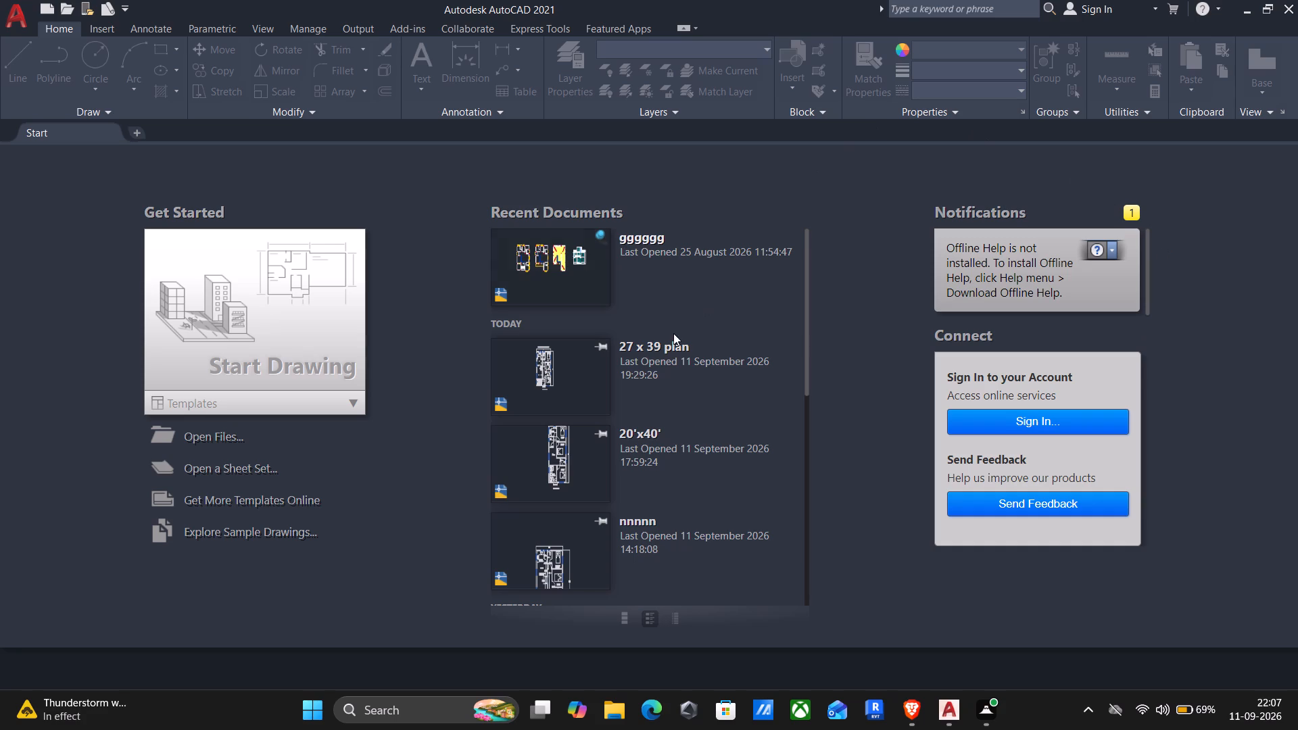
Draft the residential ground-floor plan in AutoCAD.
Start a new blank drawing.
click(211, 345)
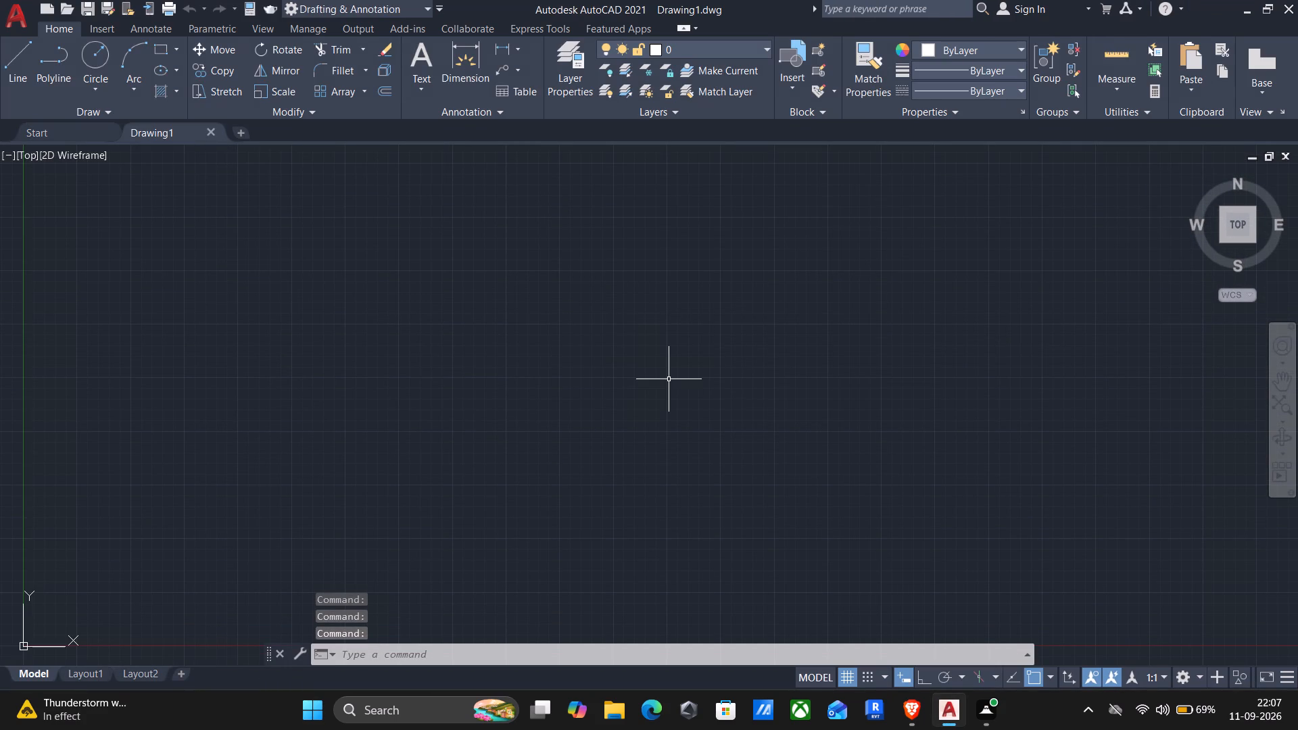
Set the drawing's length units to Engineering with a precision of 0'-0.0".
text(un)
key(Return)
click(594, 228)
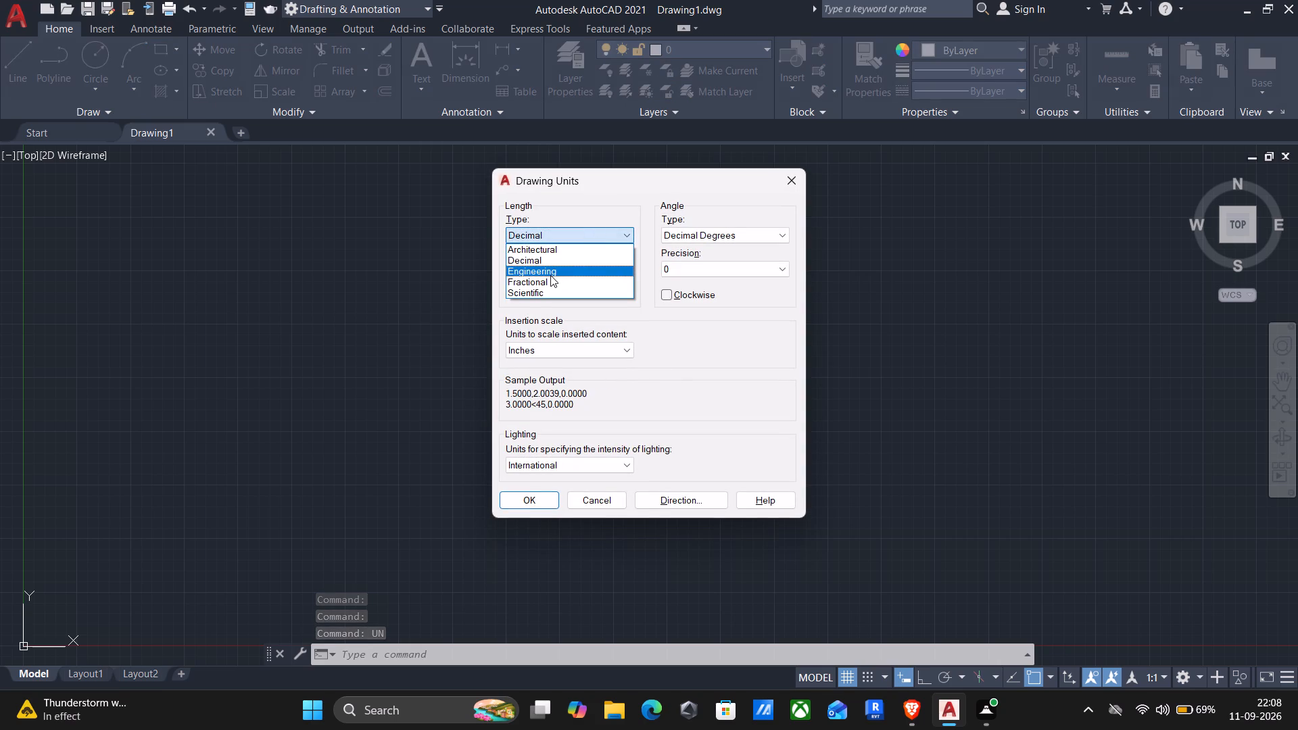
click(550, 275)
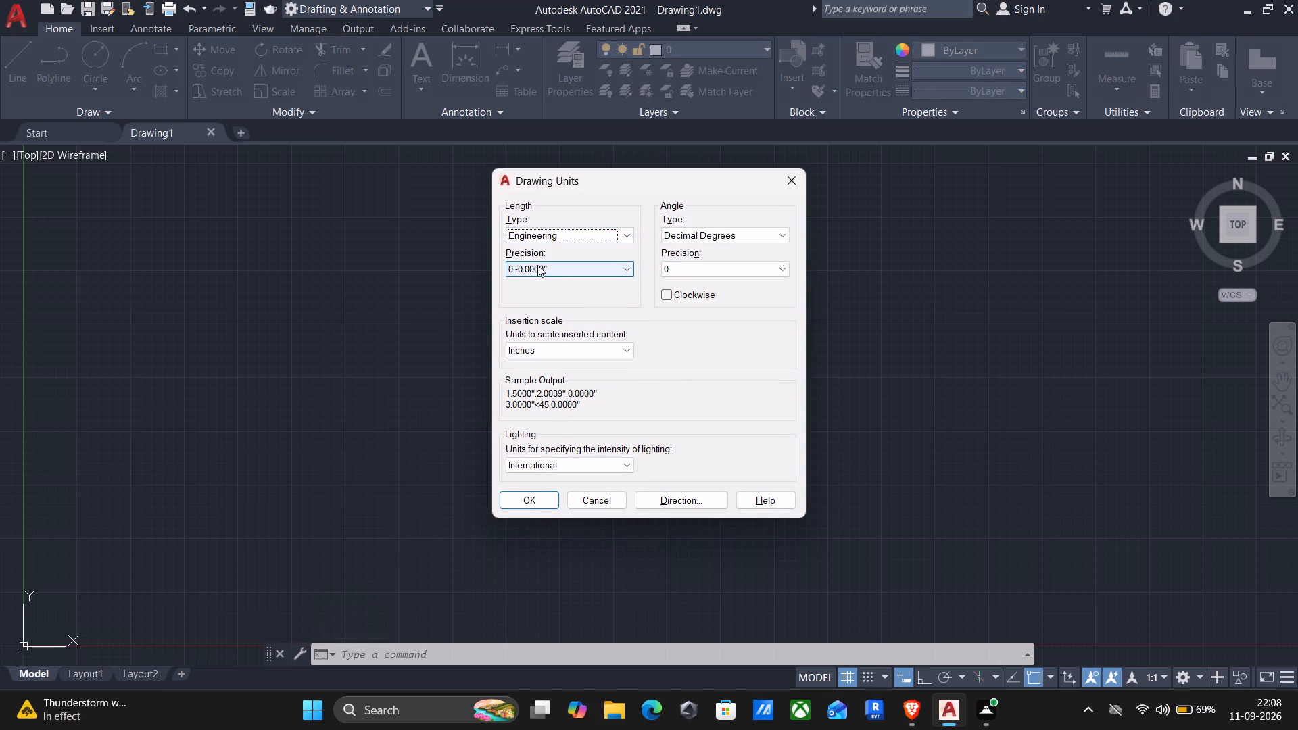
click(537, 265)
click(540, 293)
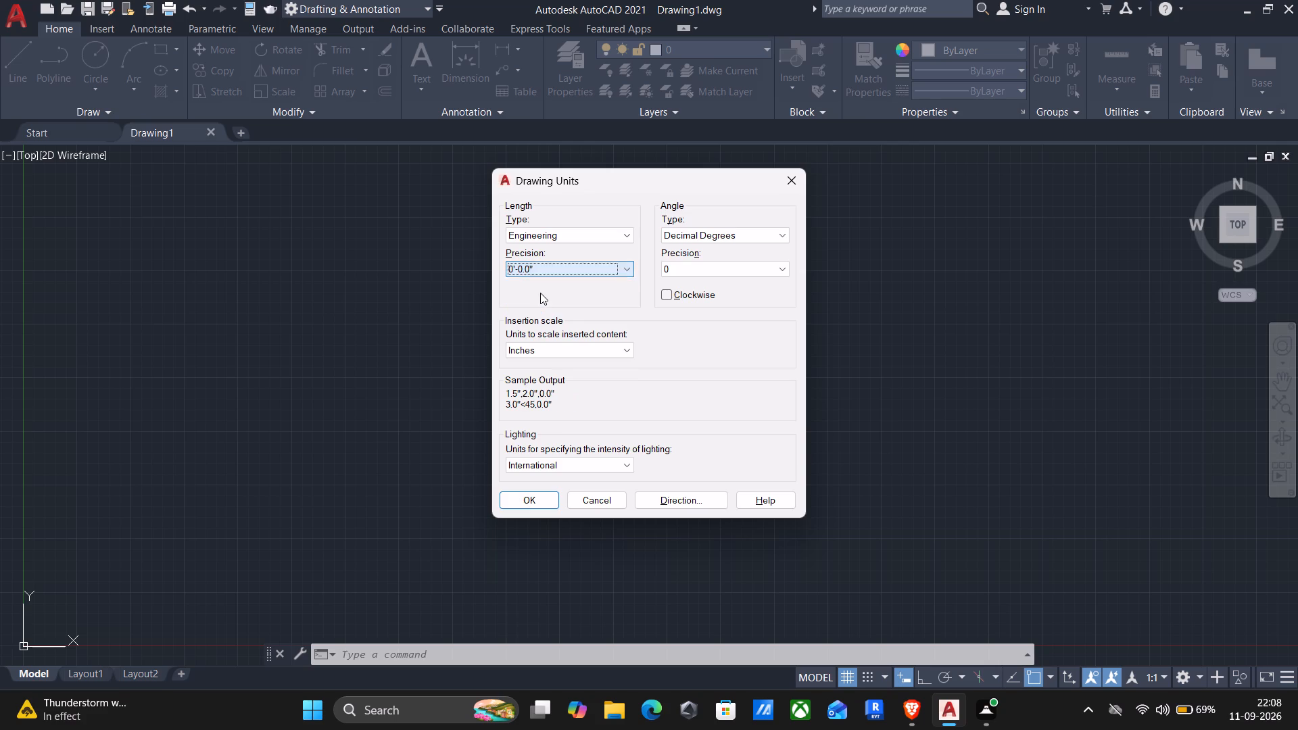
click(535, 502)
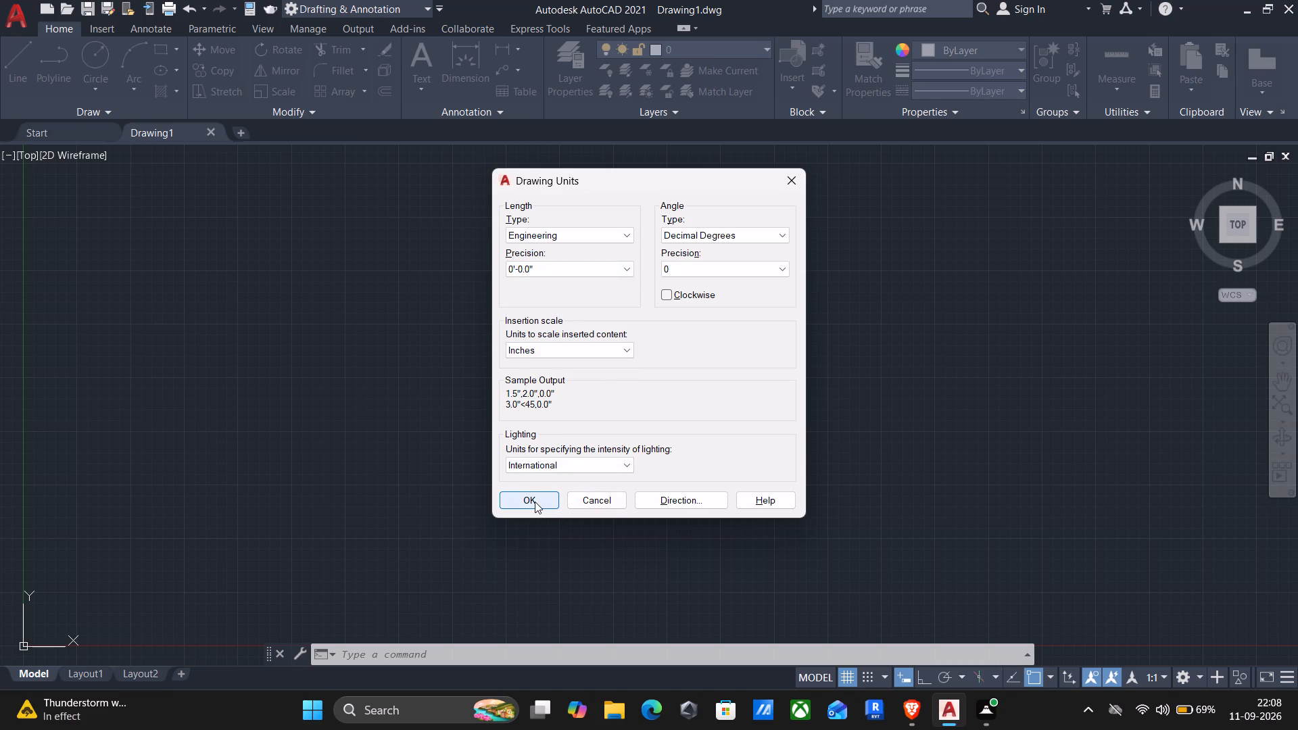
Set the model space limits with the lower left corner at 0,0 and the upper right corner at 1000,1000.
text(lim)
key(Return)
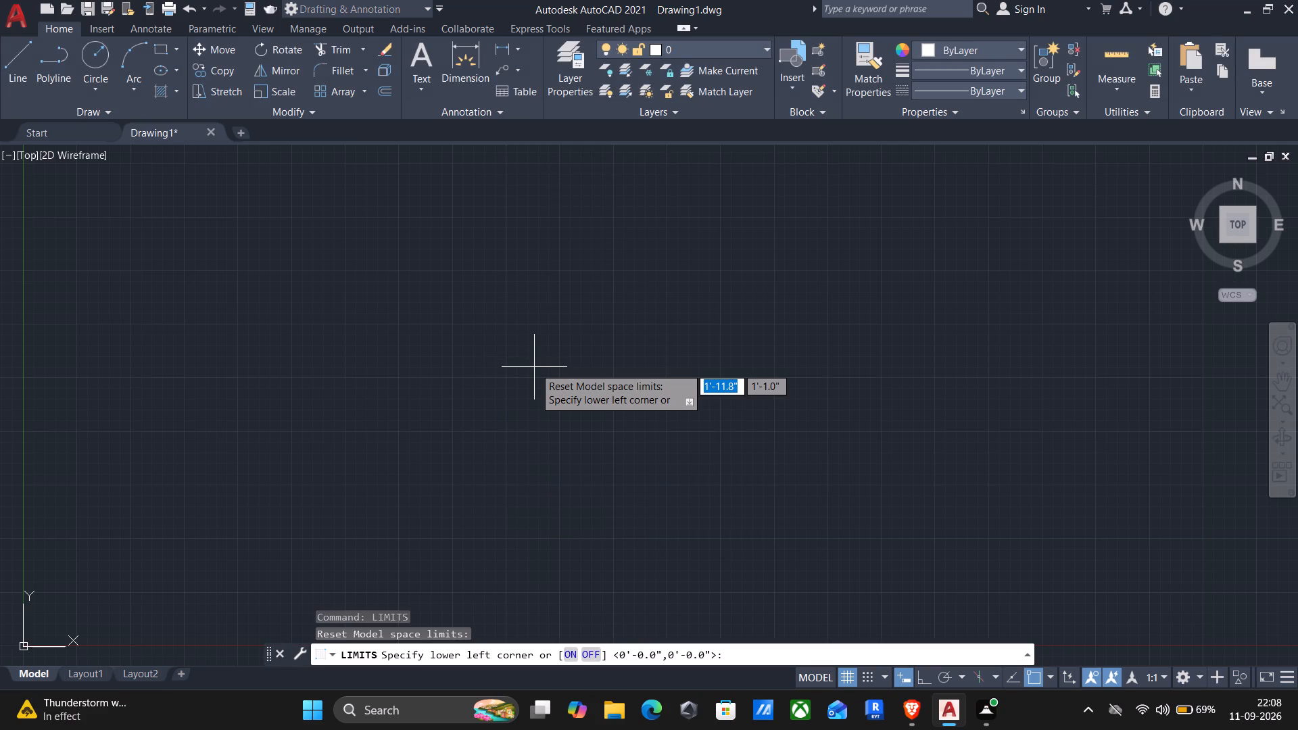
text(0,0)
key(Return)
text(1000)
text(,1000)
key(Return)
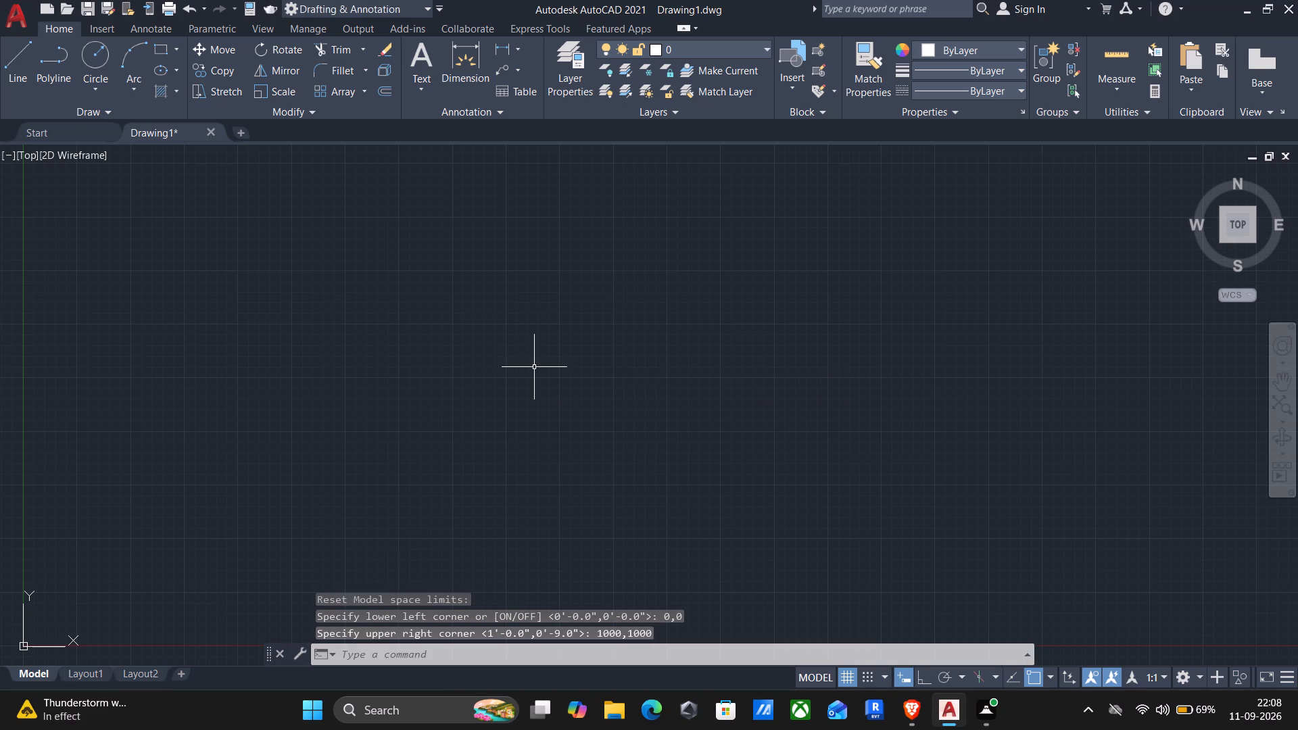
key(z)
key(Return)
key(a)
key(Return)
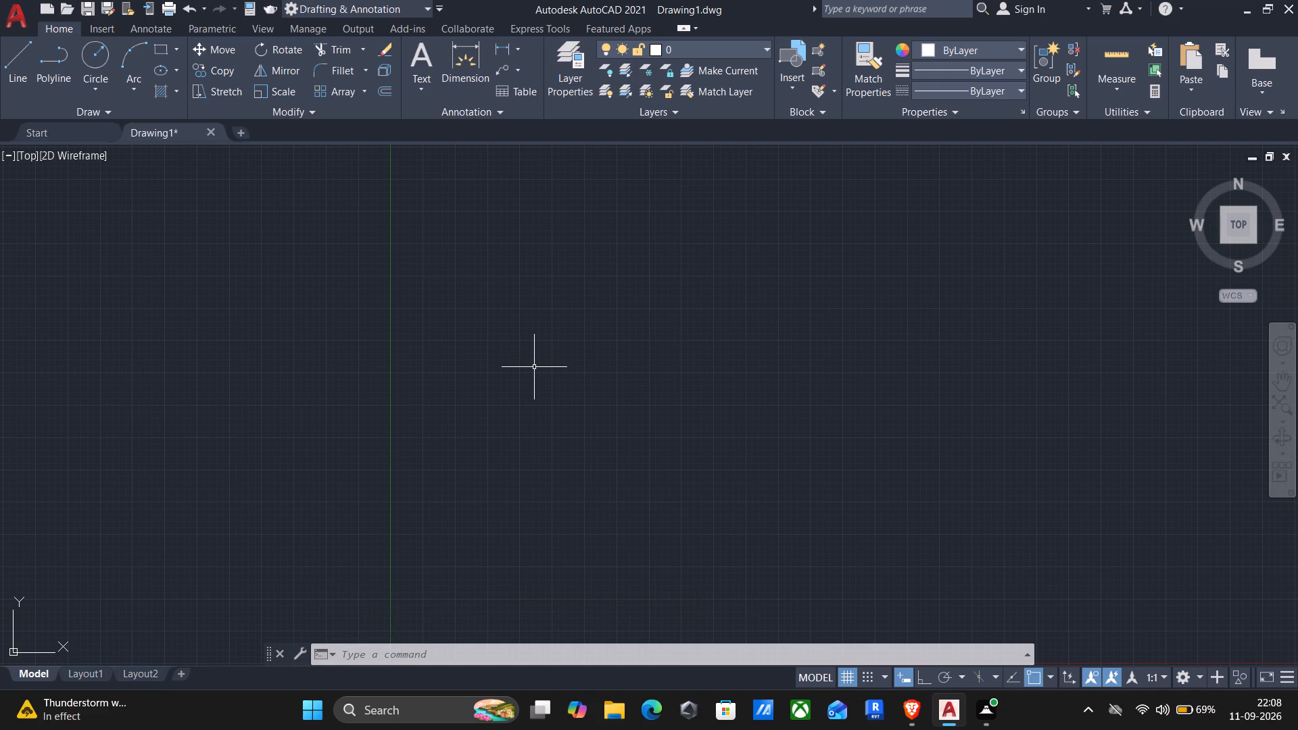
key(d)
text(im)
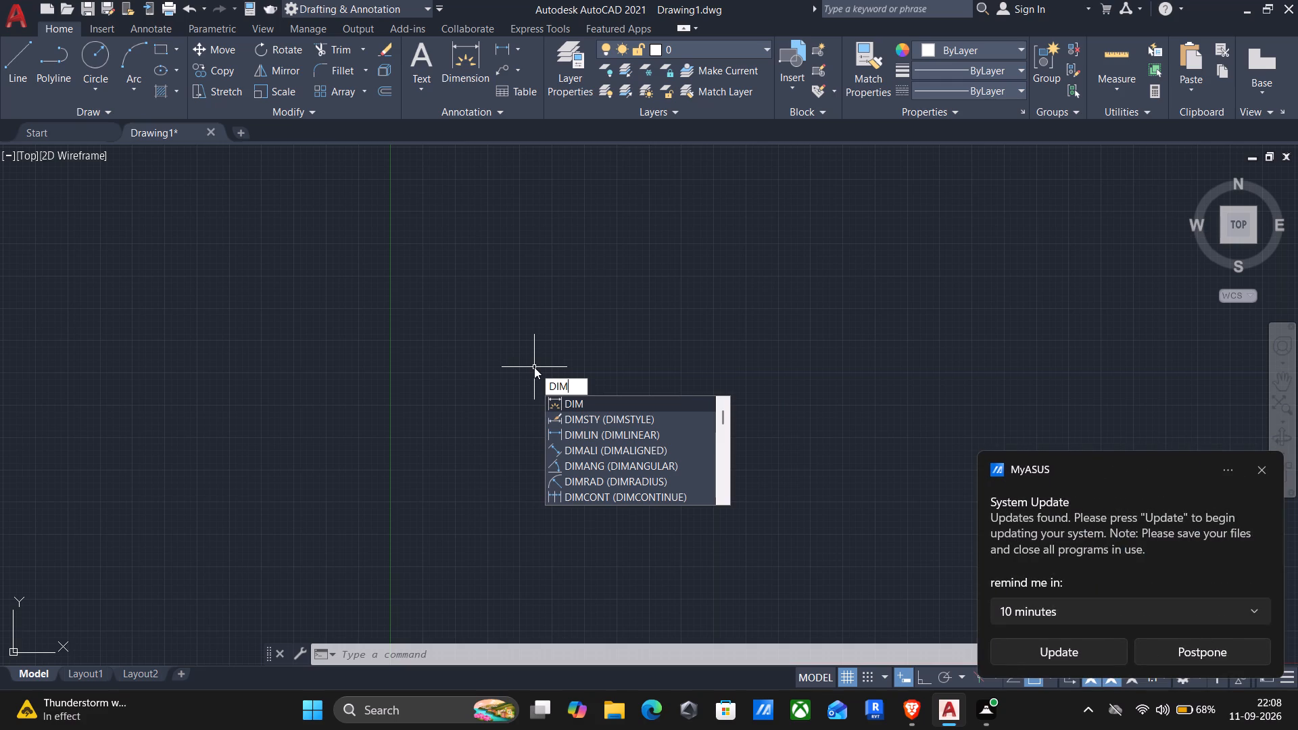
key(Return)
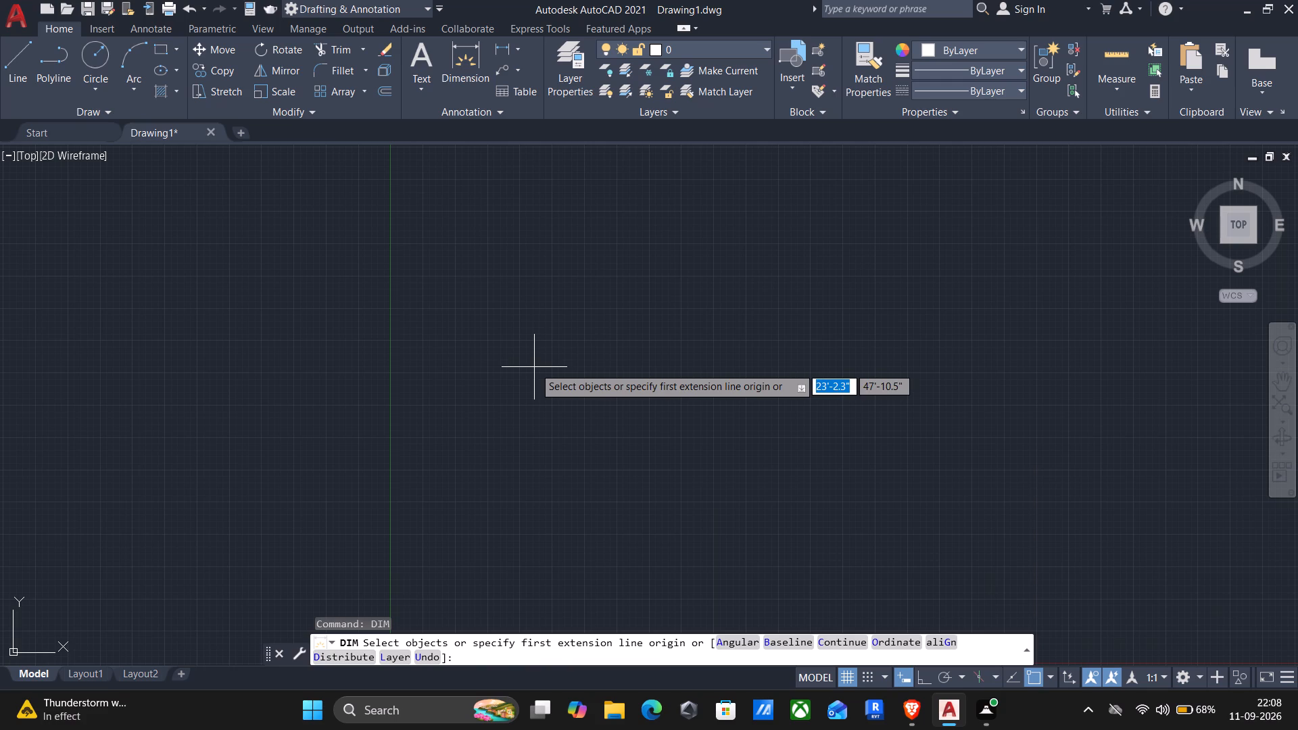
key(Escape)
Modify the Standard dimension style's linear primary units to Engineering format with 0'-0.0" precision.
text(dim)
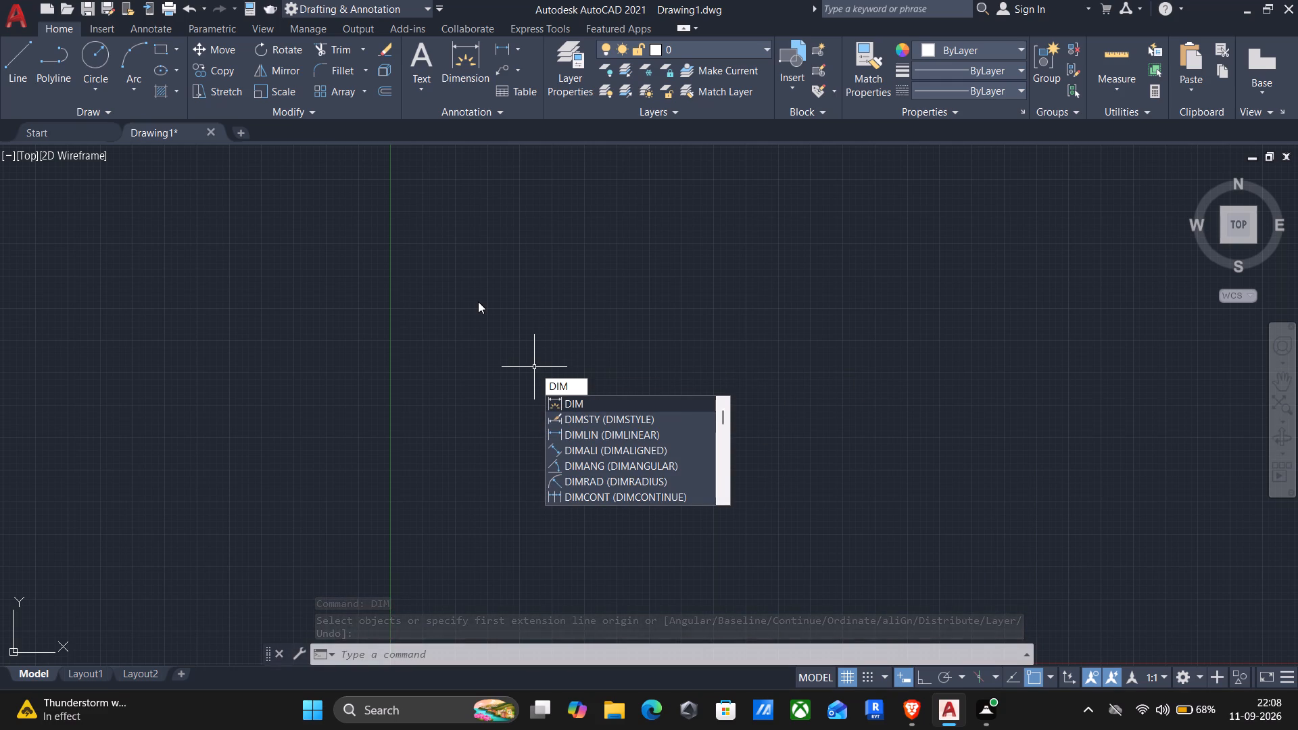
click(593, 416)
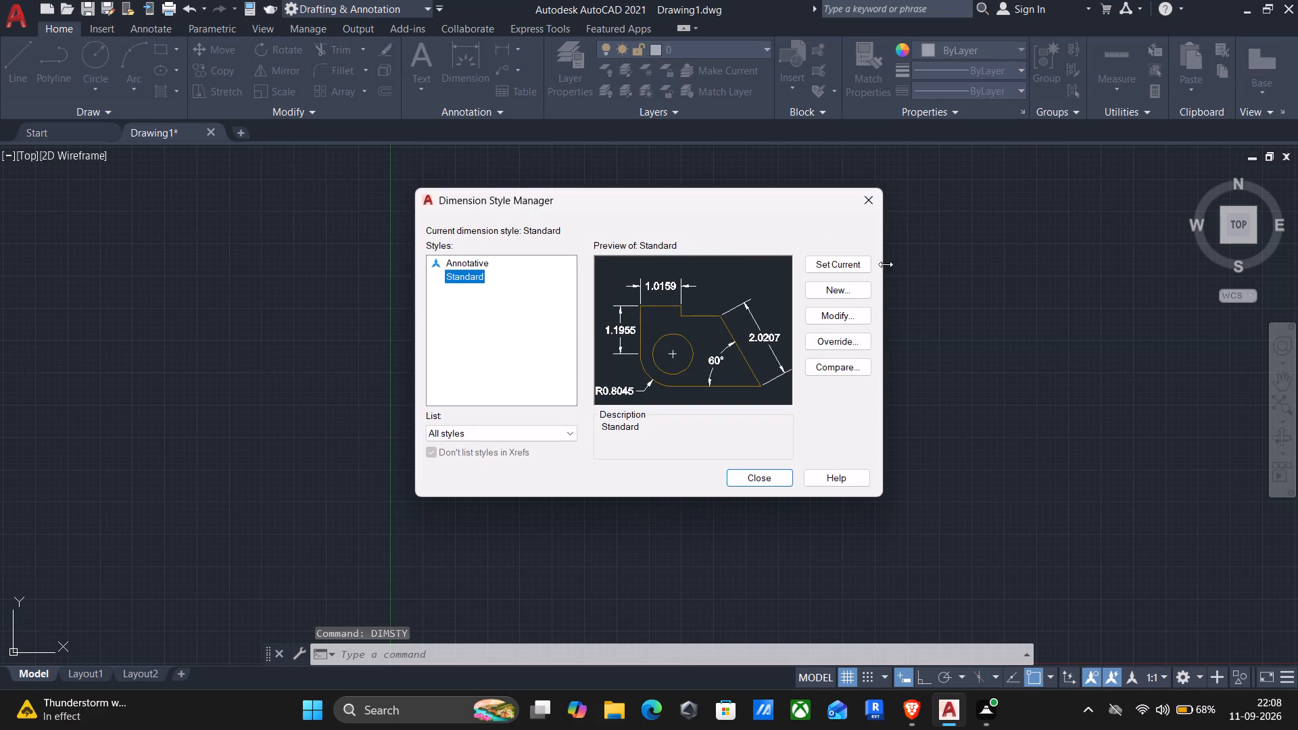
click(822, 316)
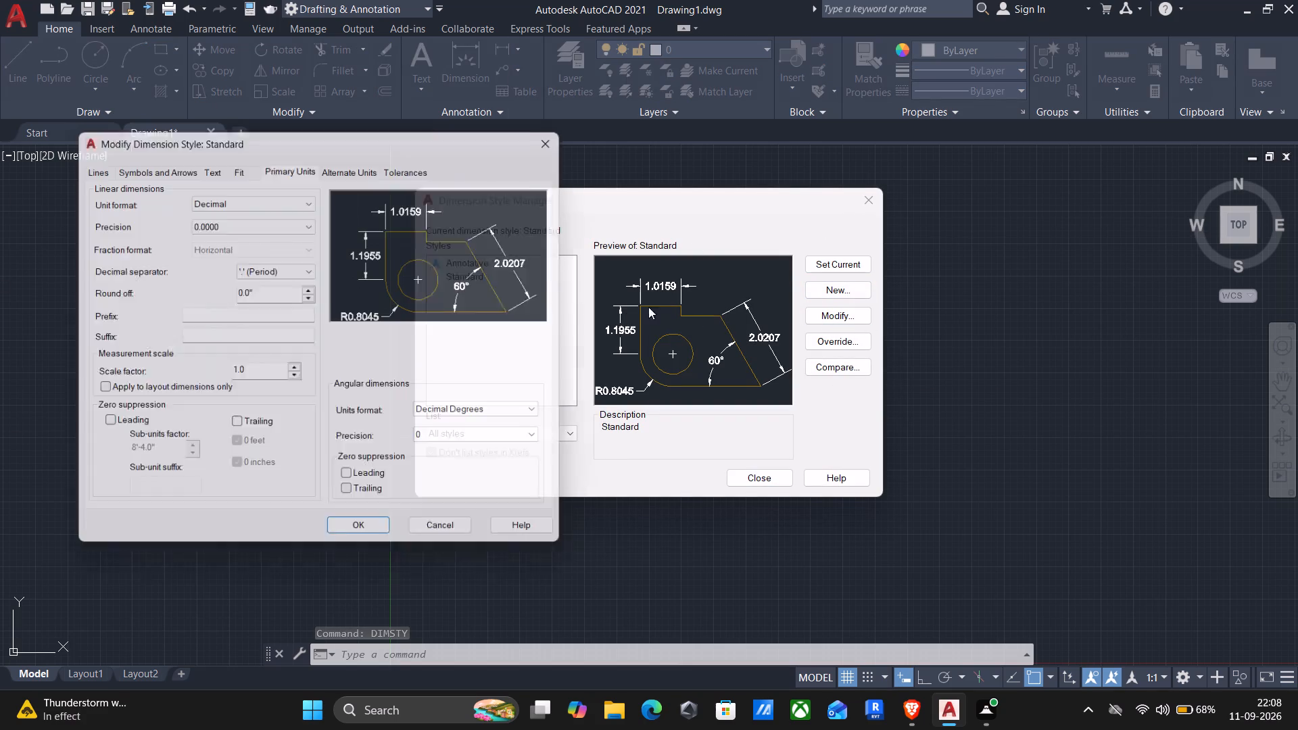
click(282, 198)
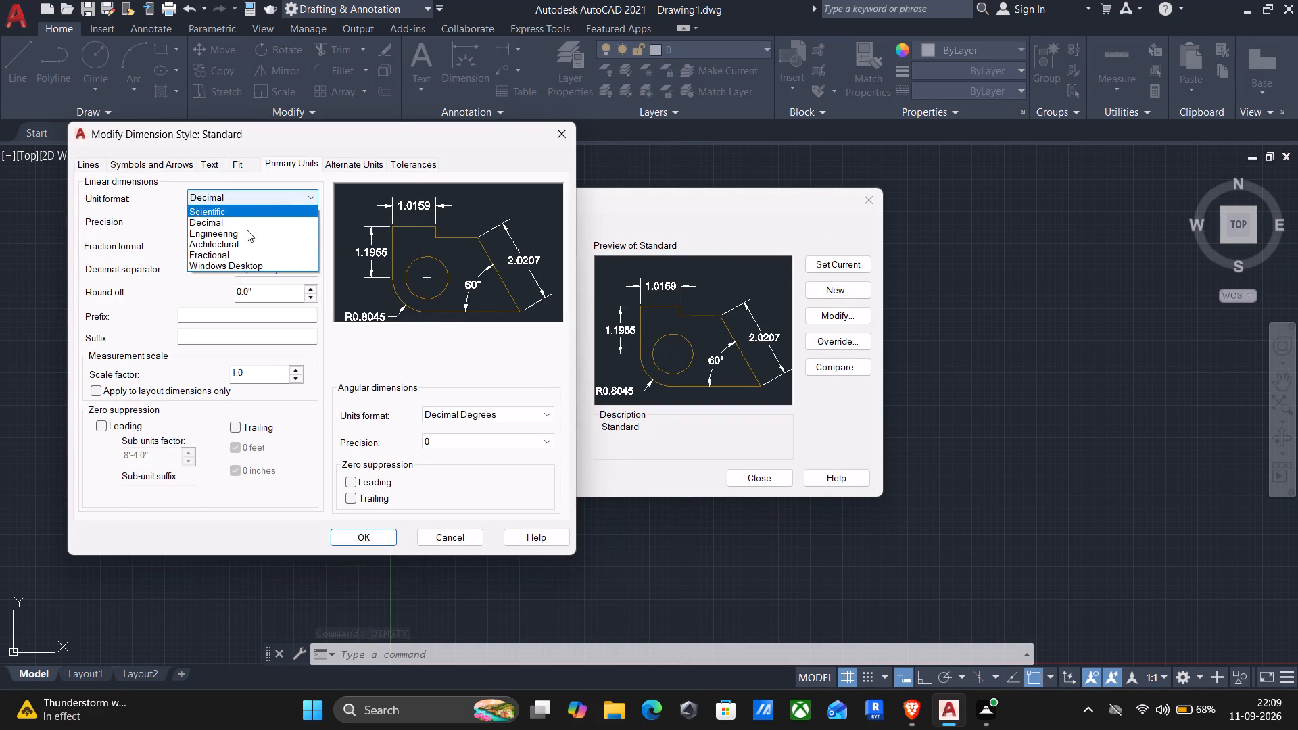
click(204, 234)
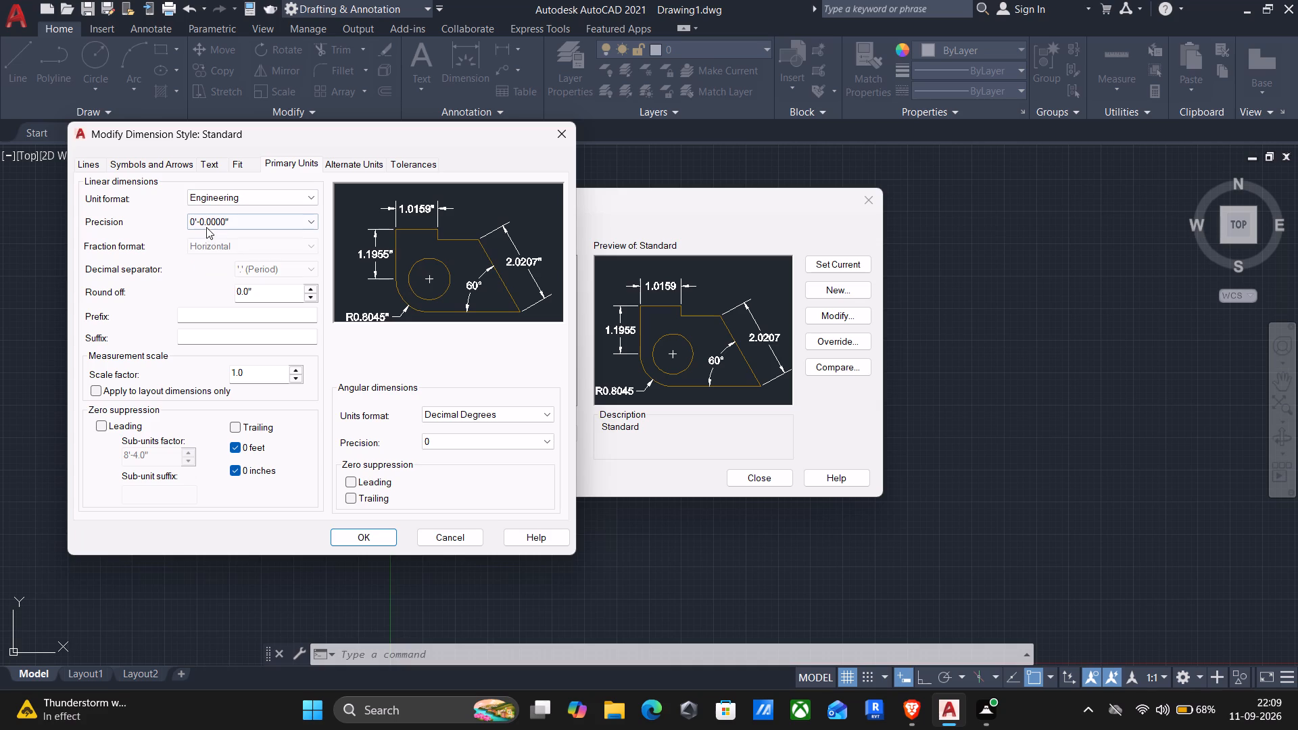
click(206, 224)
click(235, 247)
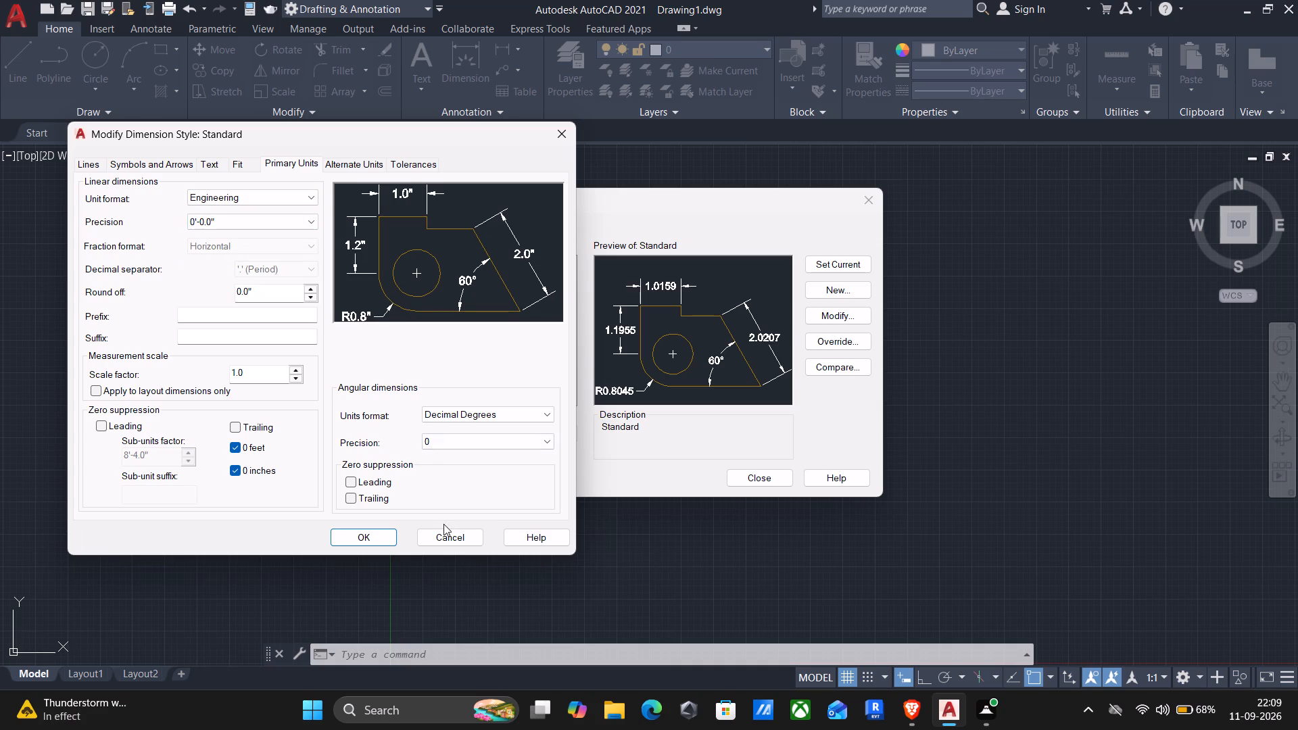
Set the Standard dimension style's text height to 8" and make the style current.
click(203, 168)
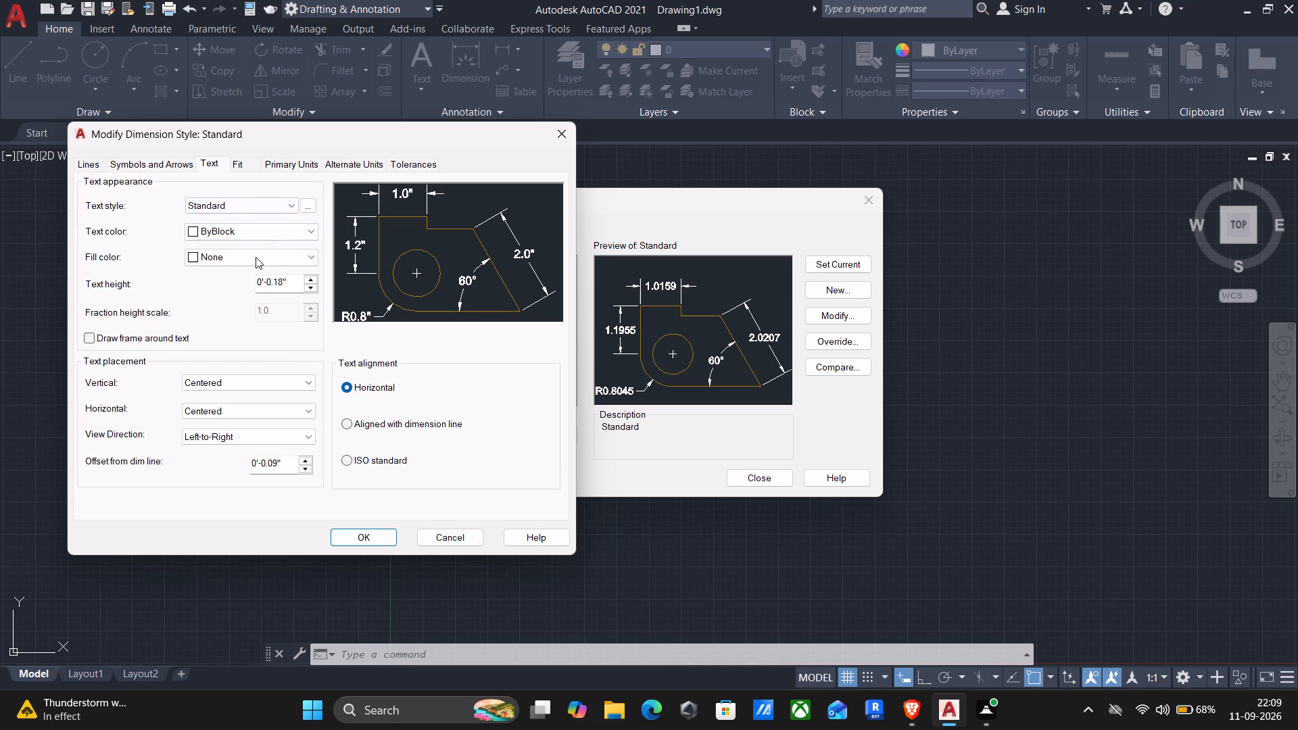
drag(292, 284, 147, 271)
text(8")
key(Return)
click(349, 531)
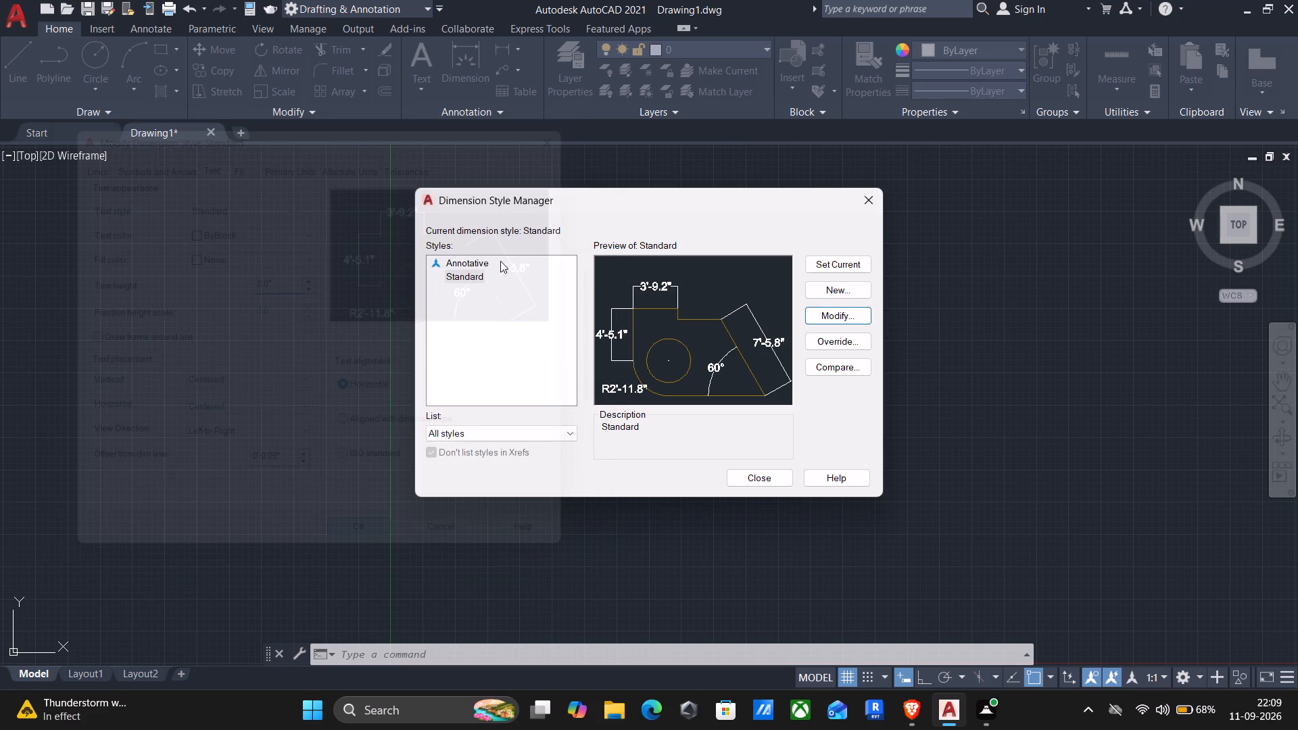
click(841, 263)
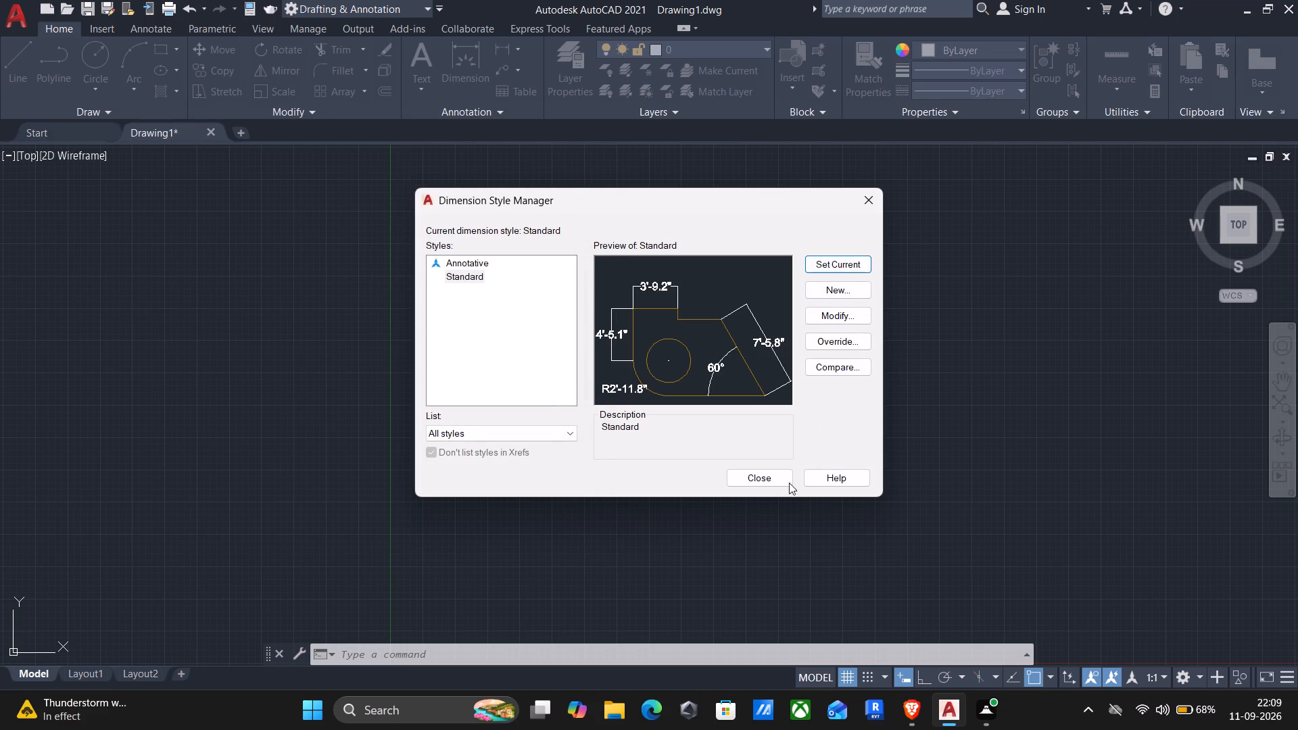
click(756, 484)
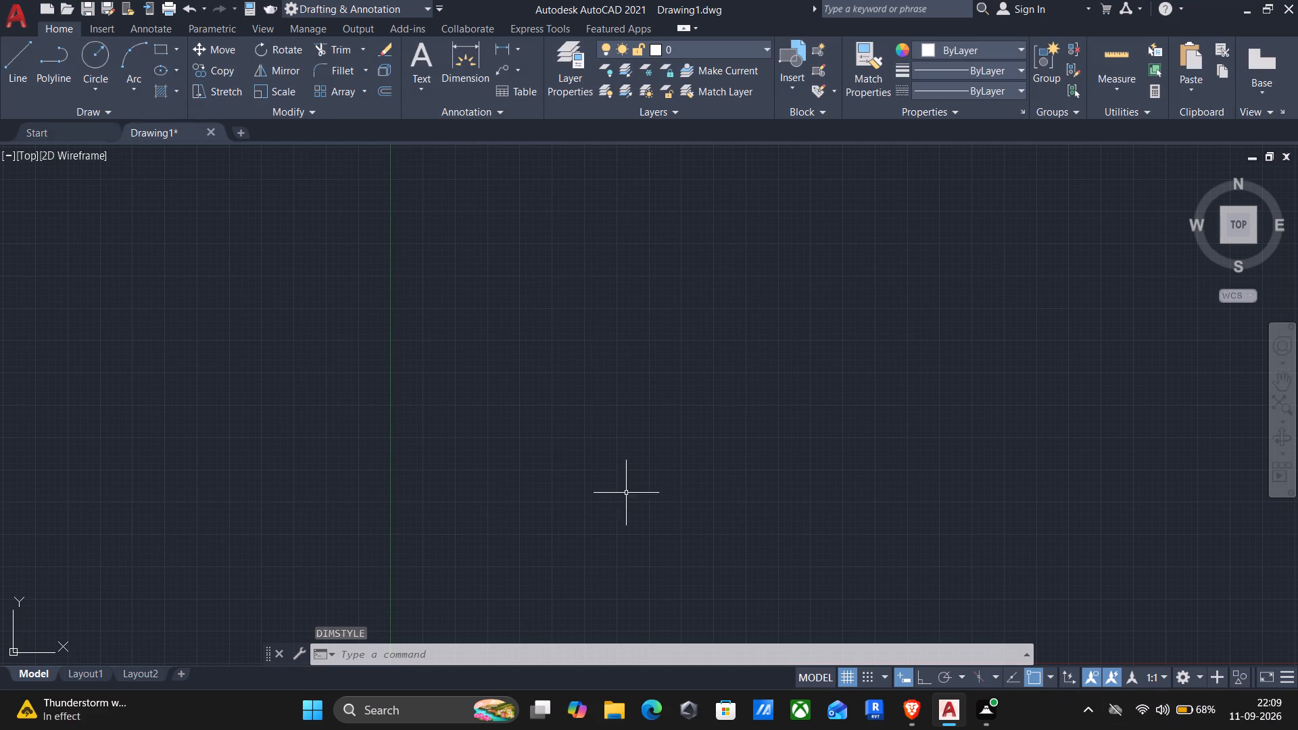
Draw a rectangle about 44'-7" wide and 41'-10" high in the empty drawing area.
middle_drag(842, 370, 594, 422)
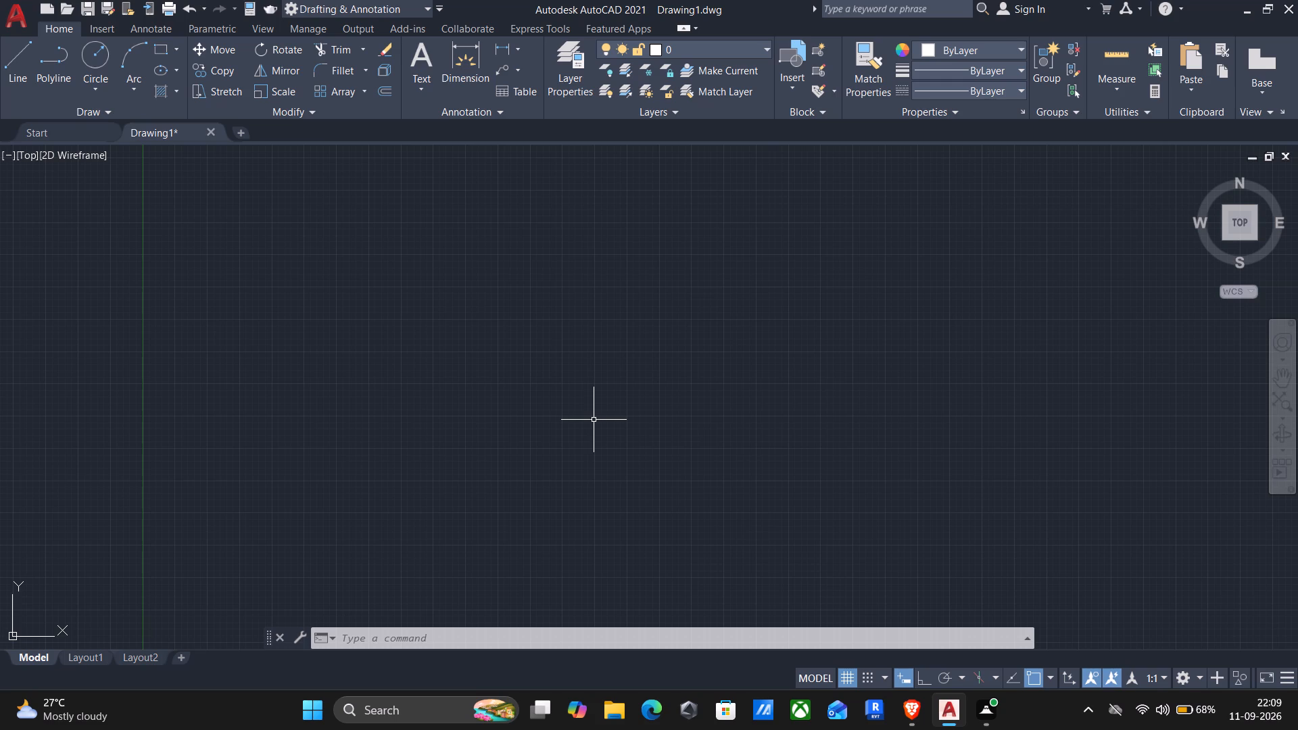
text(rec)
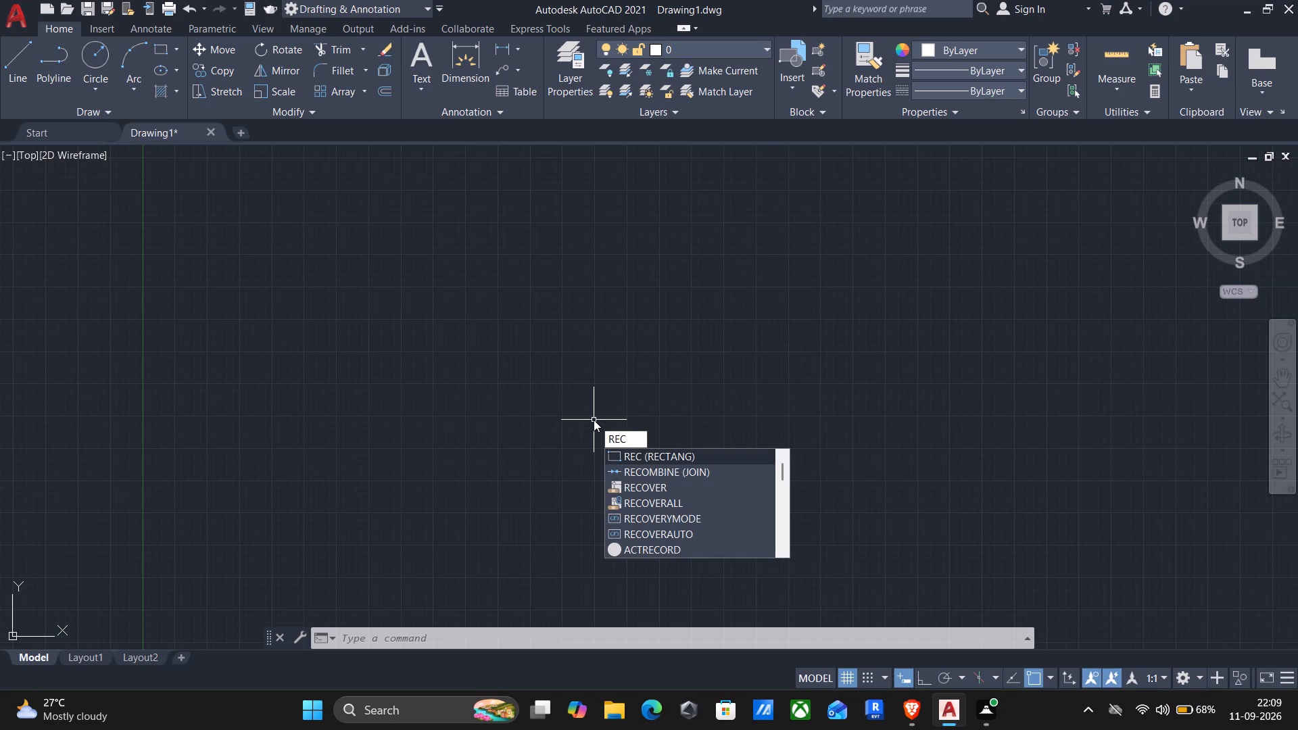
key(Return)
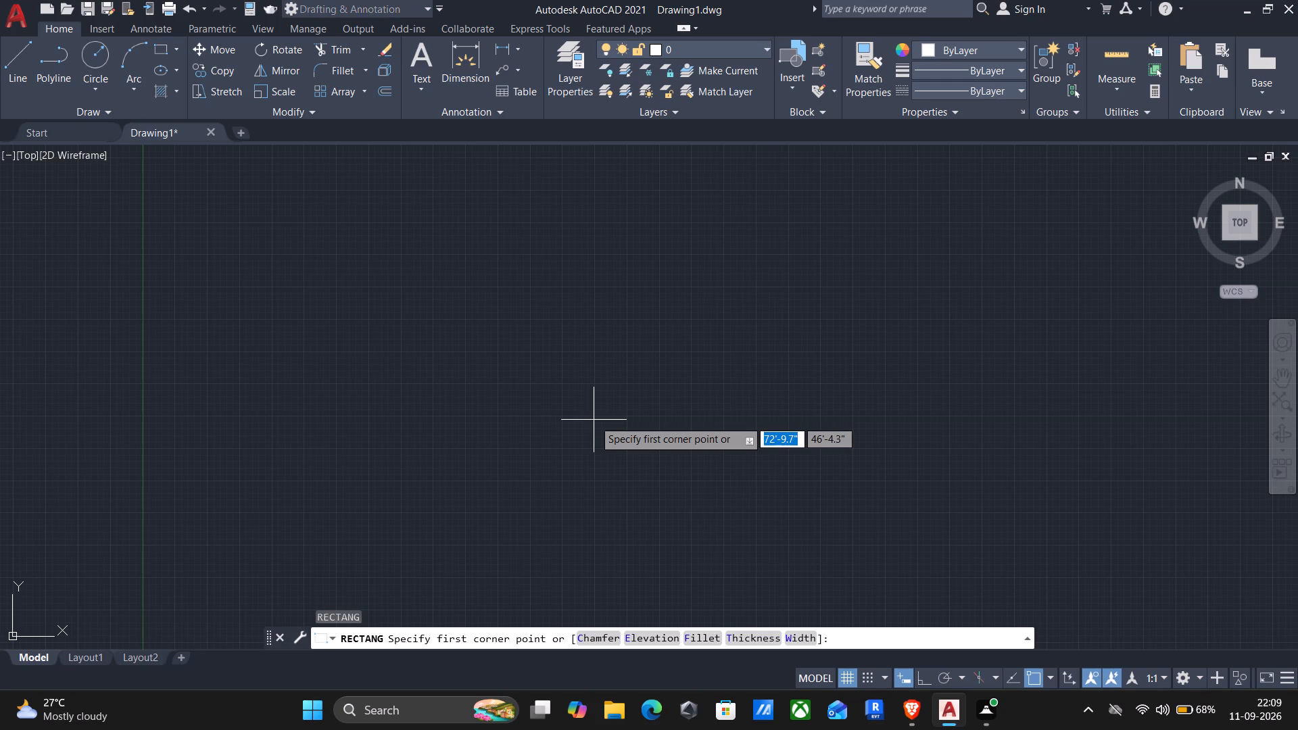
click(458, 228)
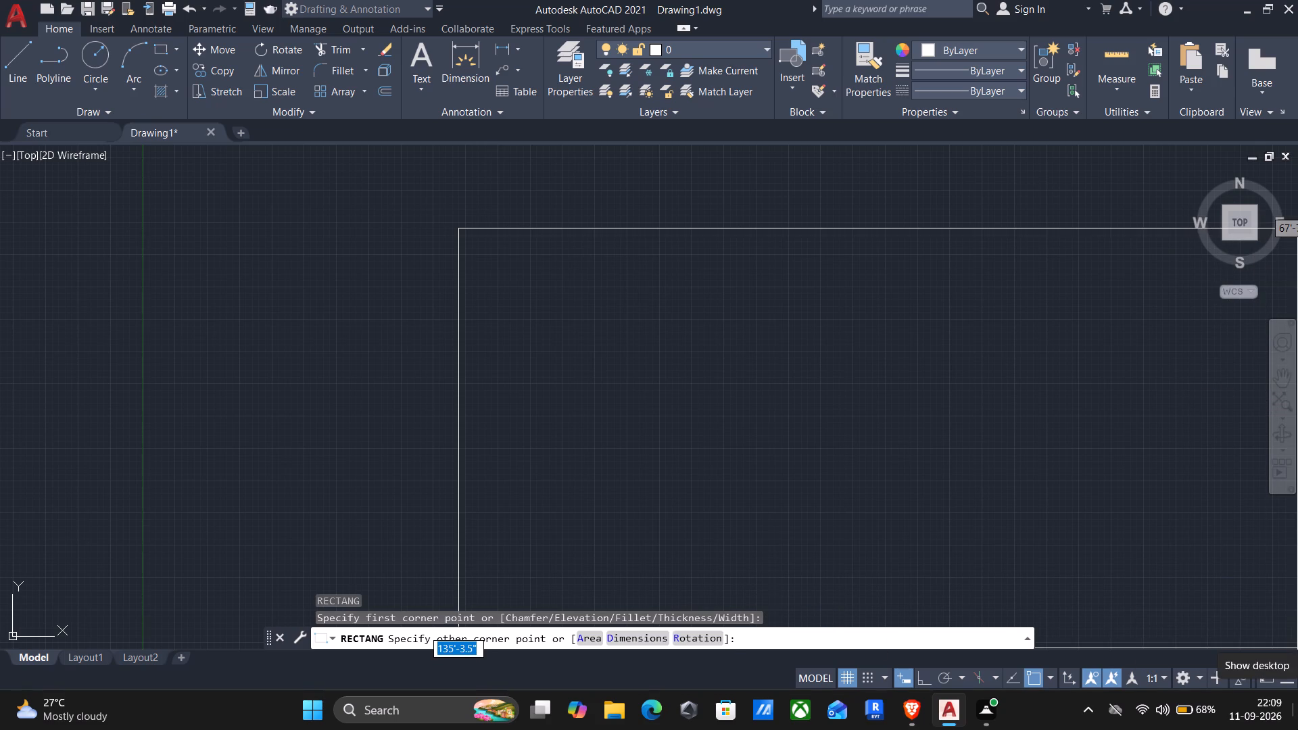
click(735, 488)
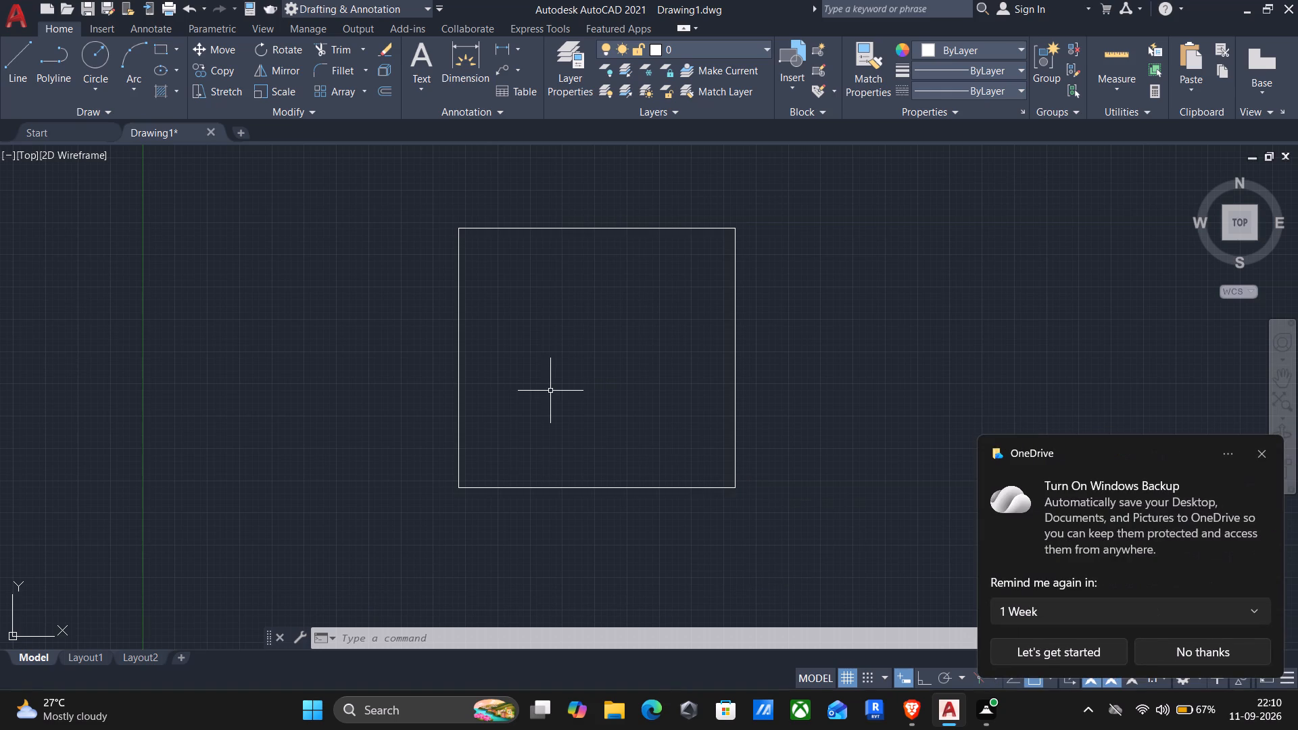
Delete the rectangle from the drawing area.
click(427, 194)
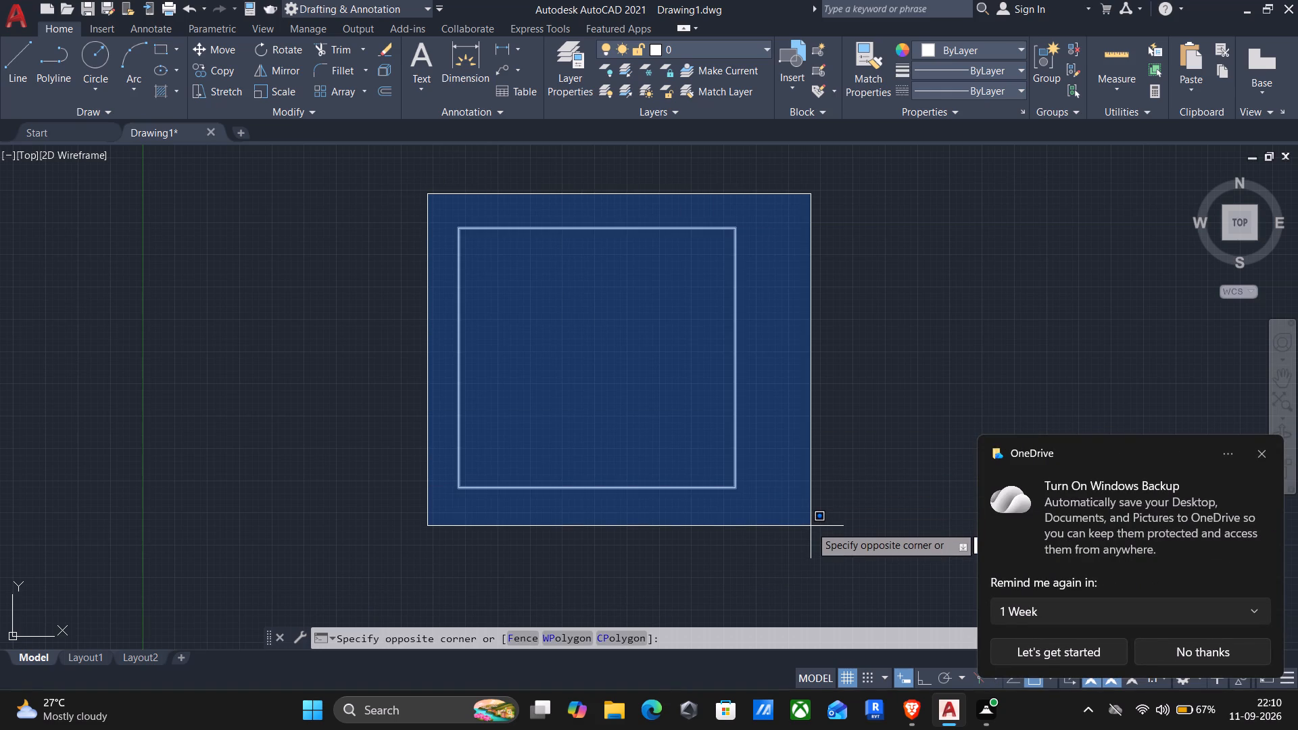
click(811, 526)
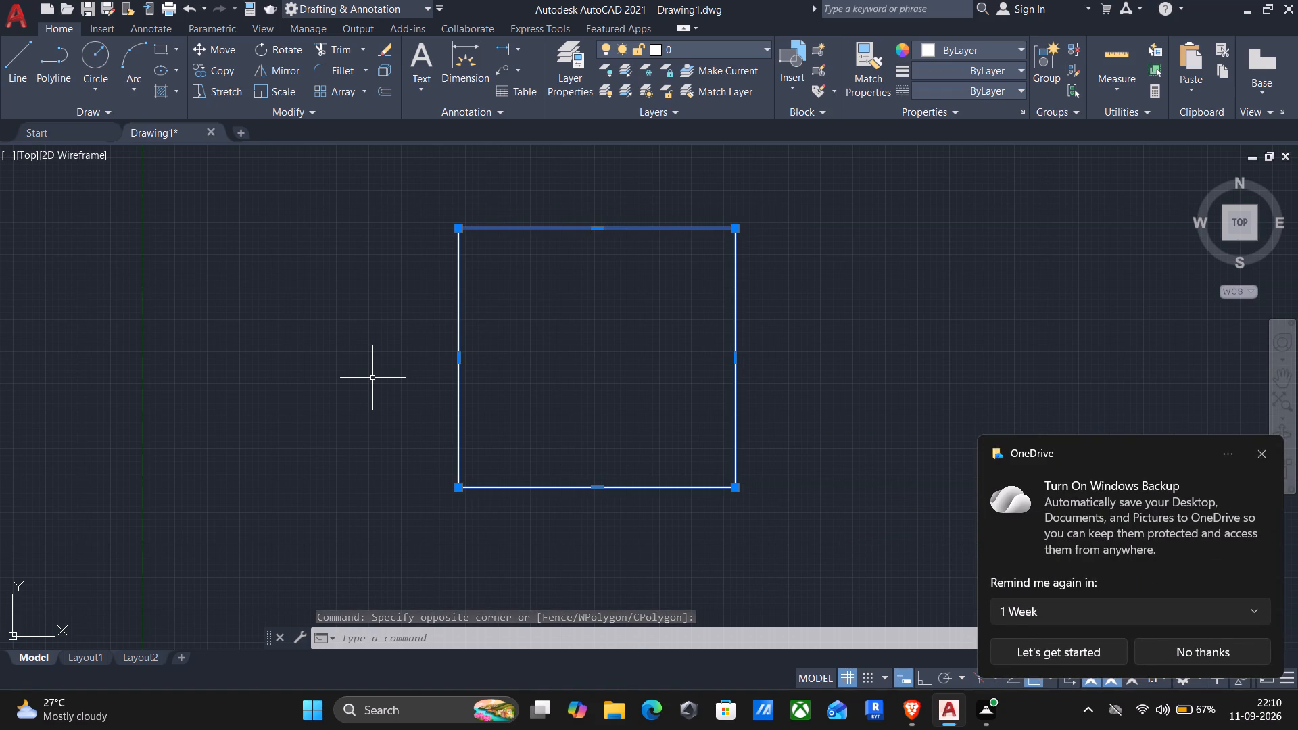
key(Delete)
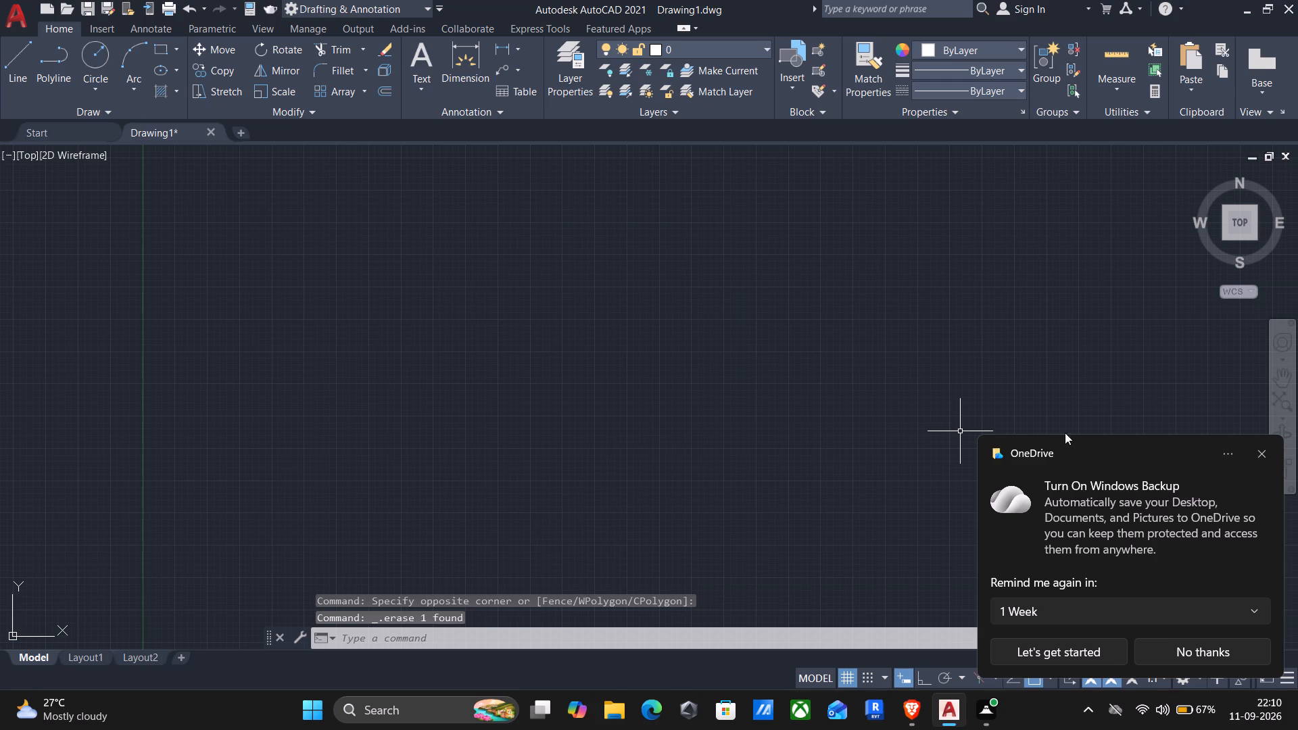
Dismiss the OneDrive backup notification.
click(1263, 452)
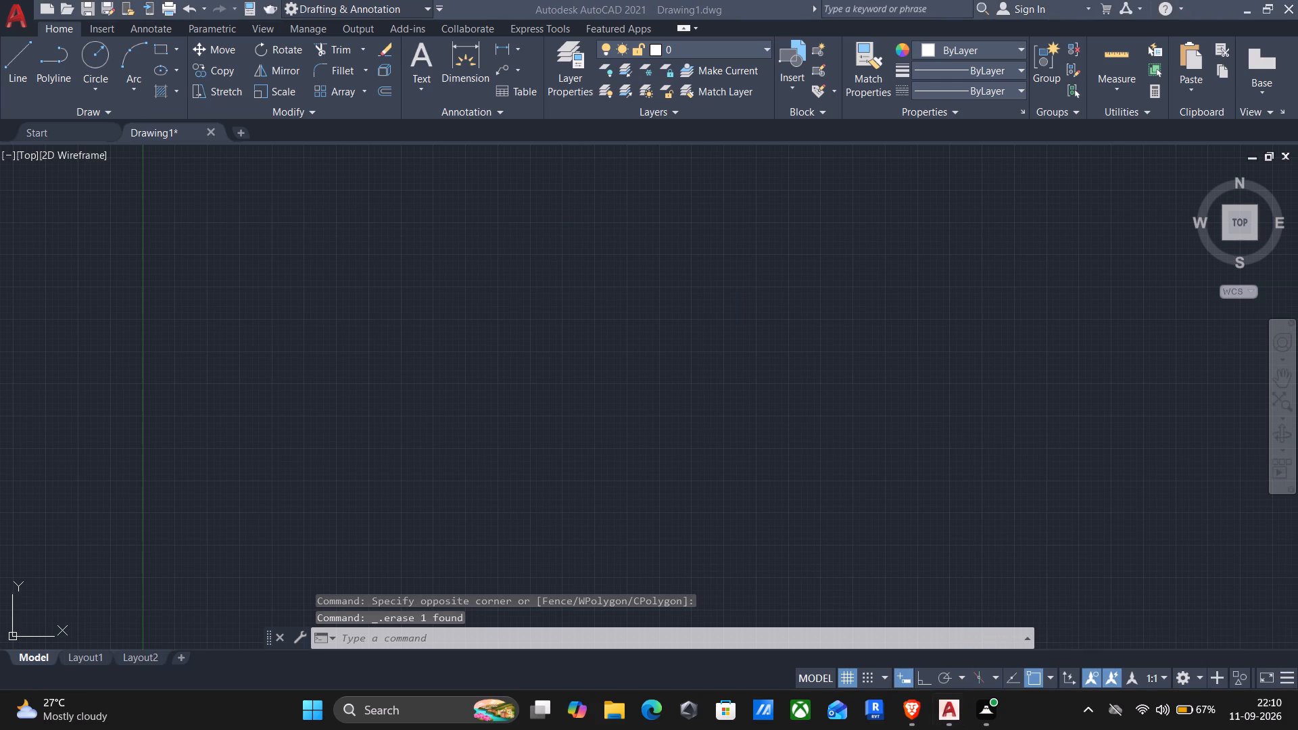
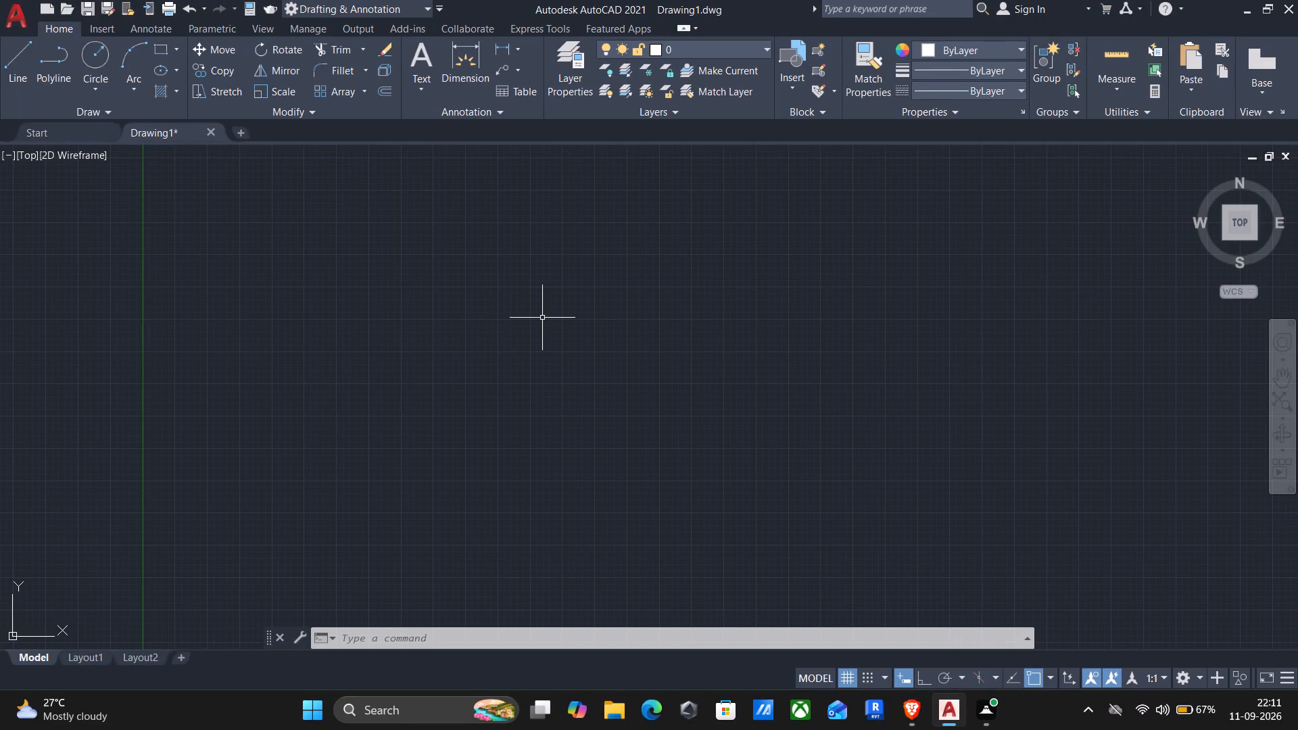
Draw a long horizontal line with Ortho on as the plan's upper outer wall edge.
key(l)
key(Return)
click(524, 281)
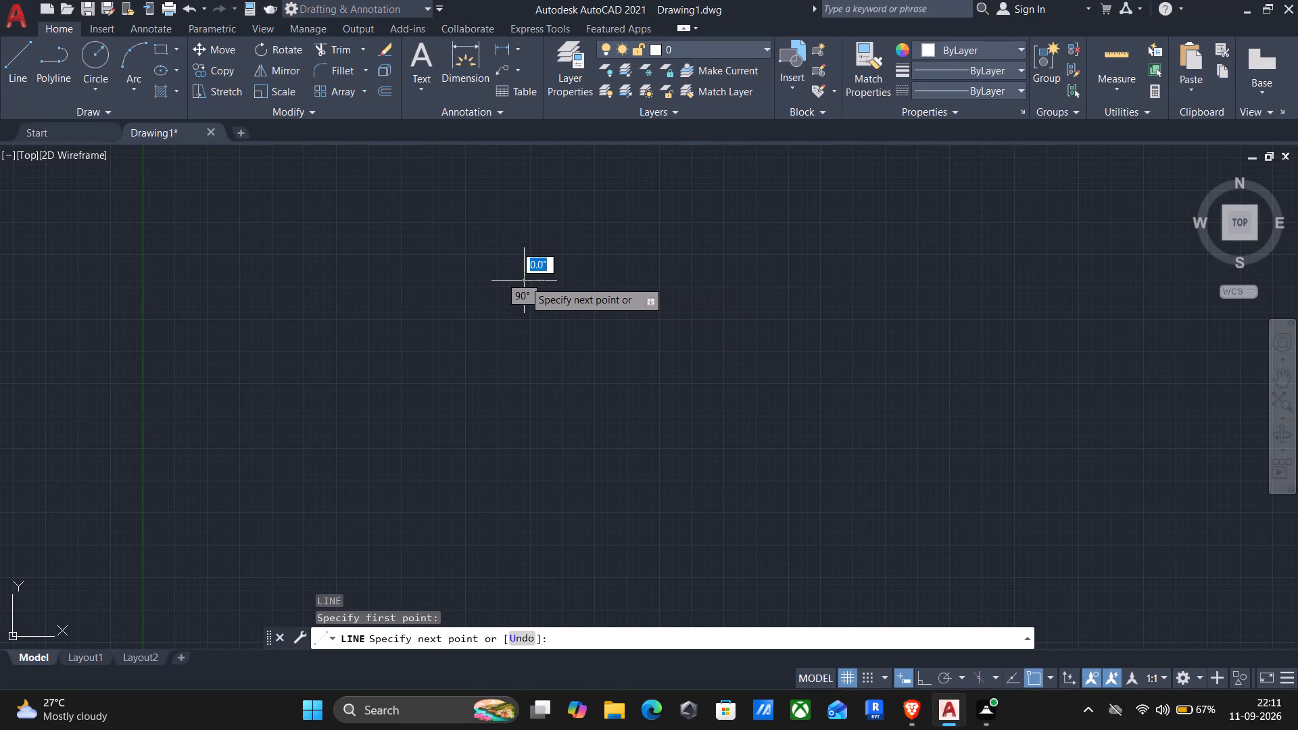
key(F8)
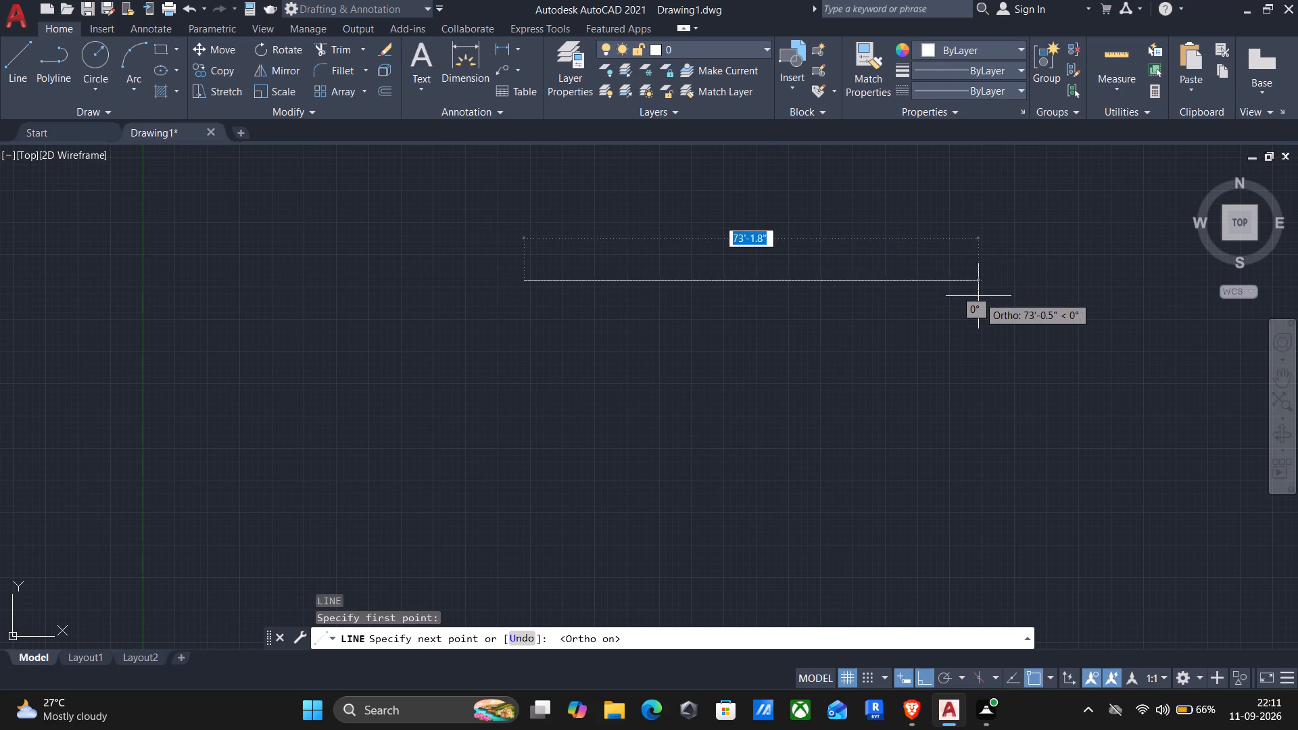
click(999, 284)
key(Return)
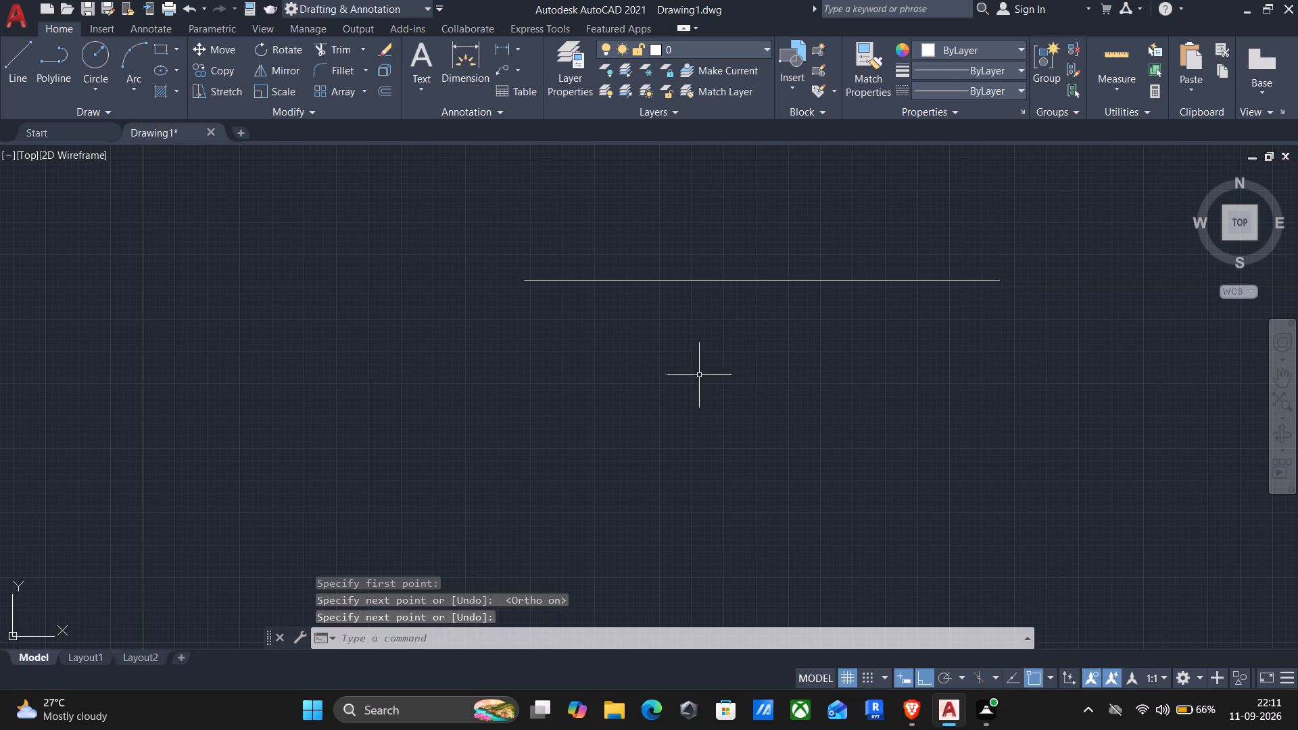
Draw a vertical line straight down from the horizontal line's left endpoint.
key(Return)
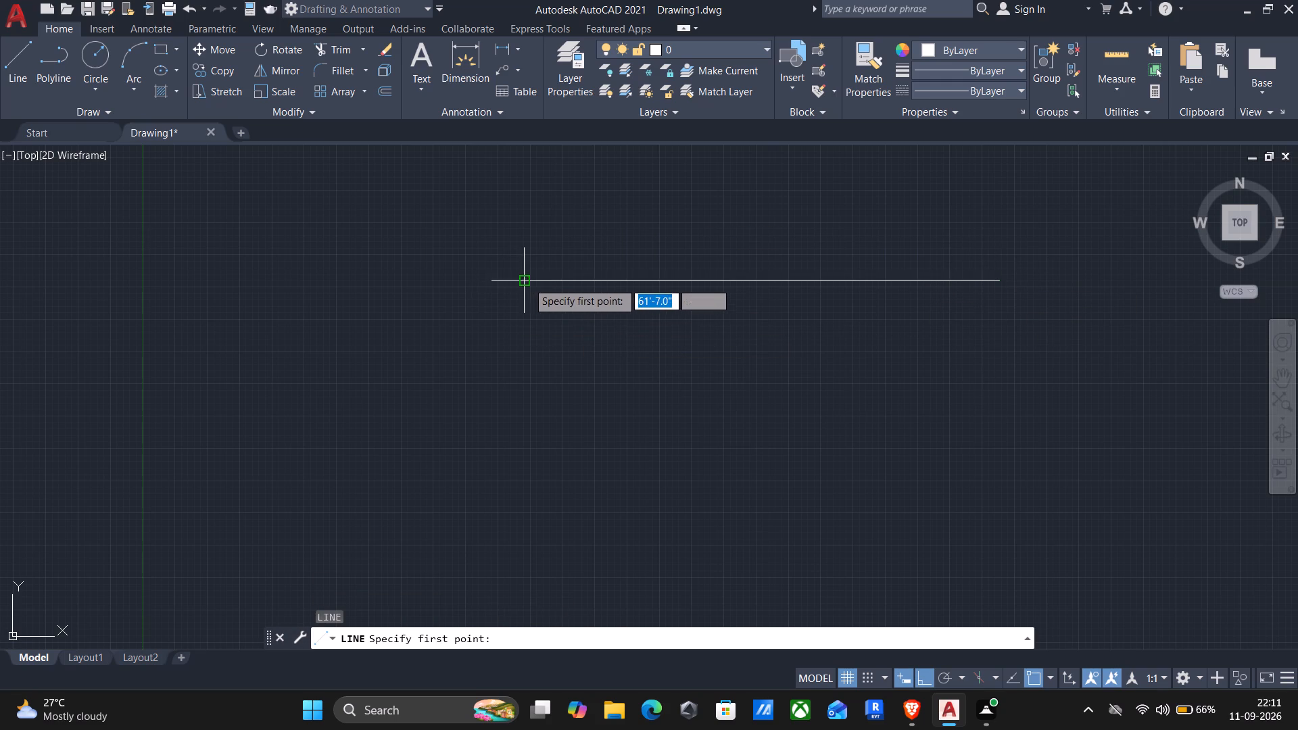
click(527, 282)
click(508, 577)
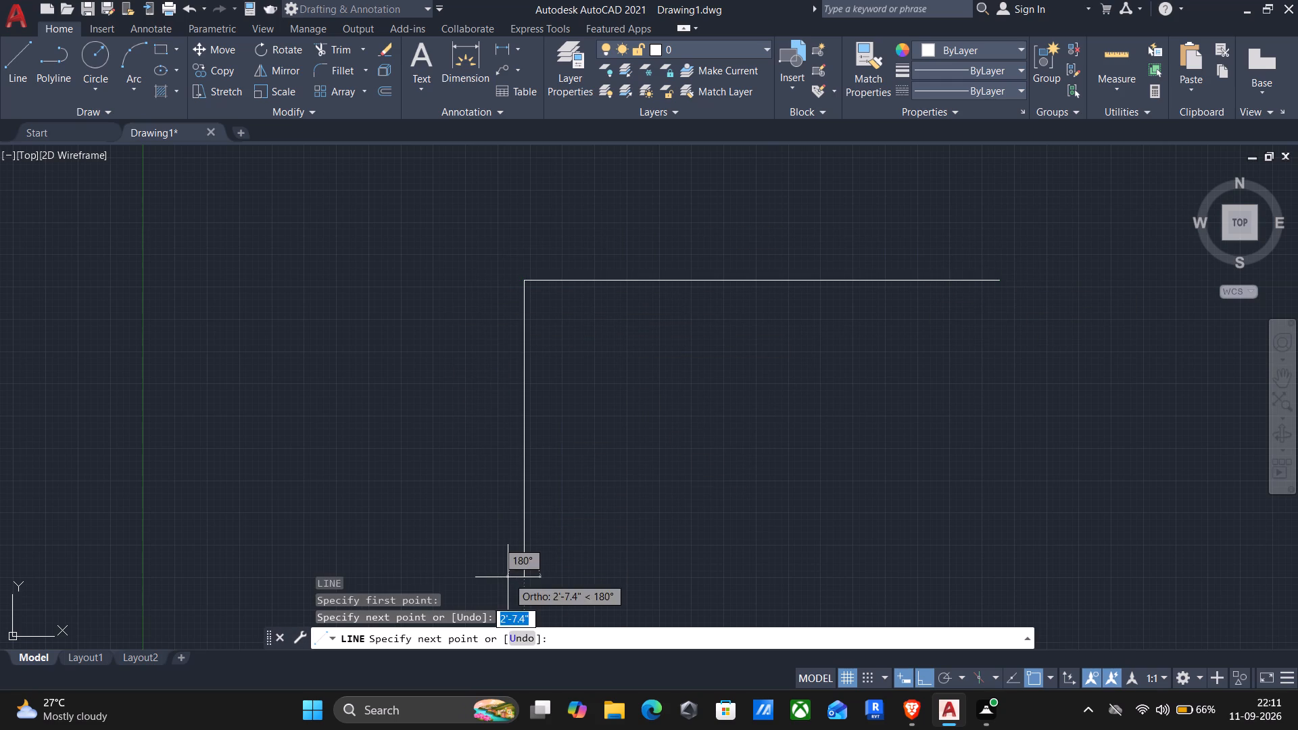
key(Return)
Offset the vertical line 9" to the right and the horizontal line 9" downward to form the outer walls.
key(o)
key(Return)
drag(491, 491, 510, 468)
click(547, 463)
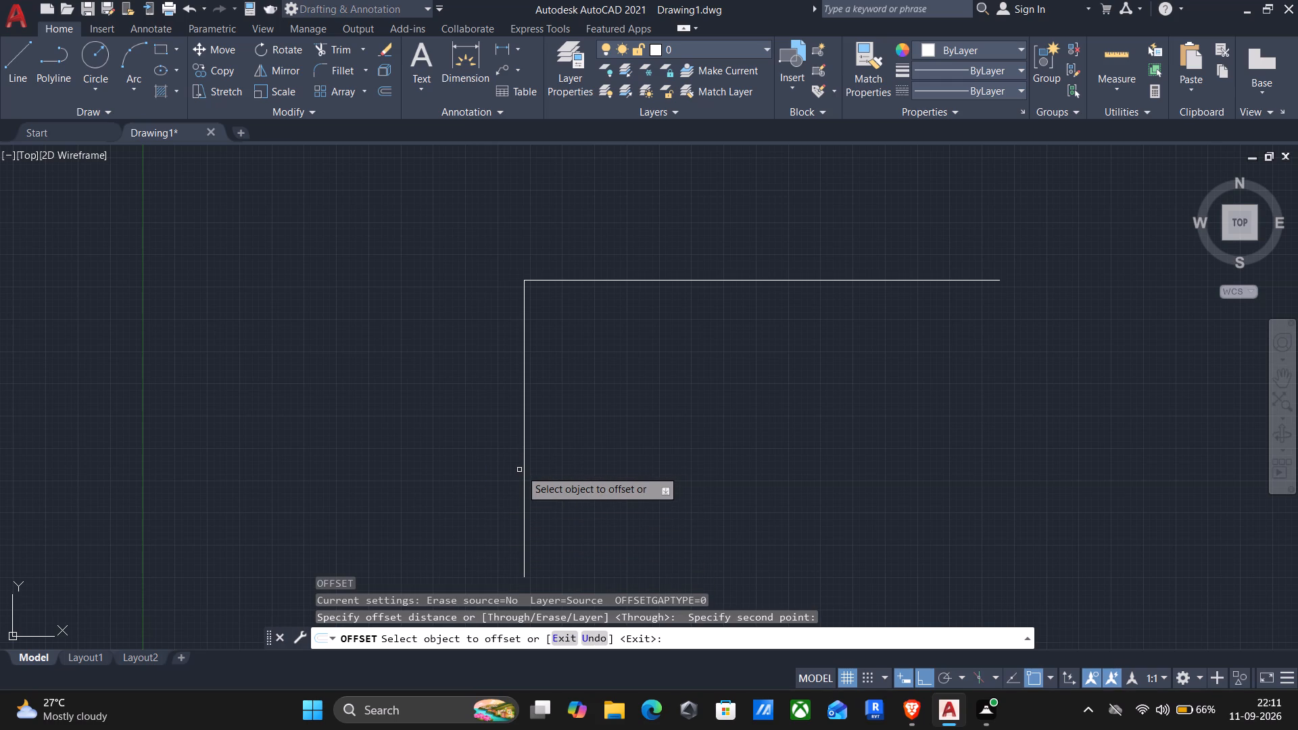
click(524, 470)
text(9")
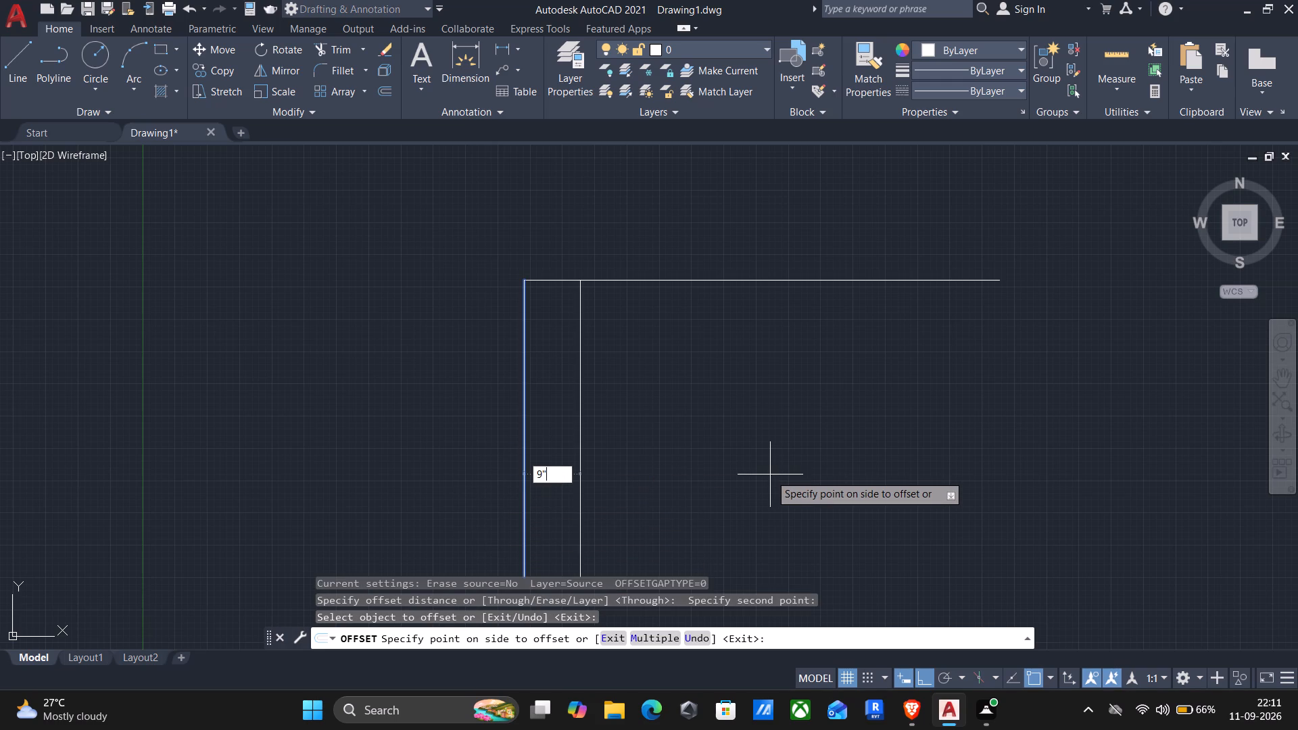
key(Return)
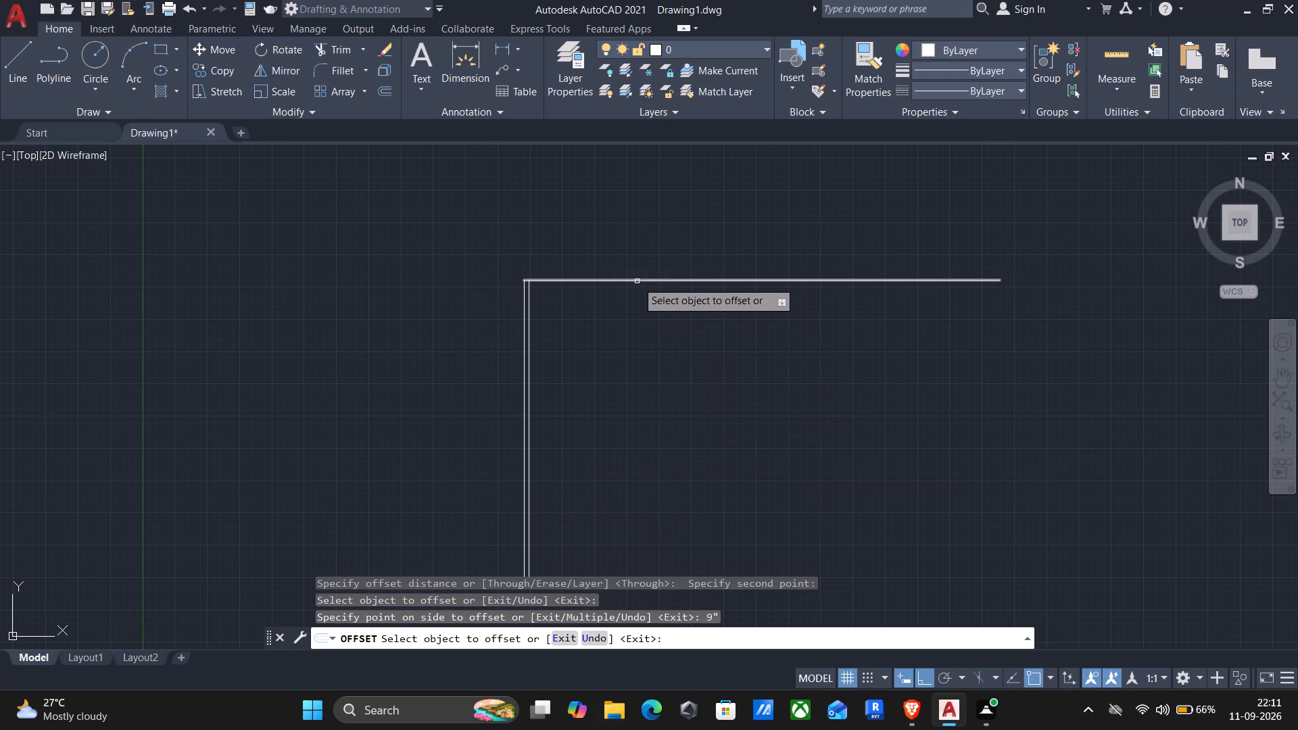
click(637, 281)
text(9")
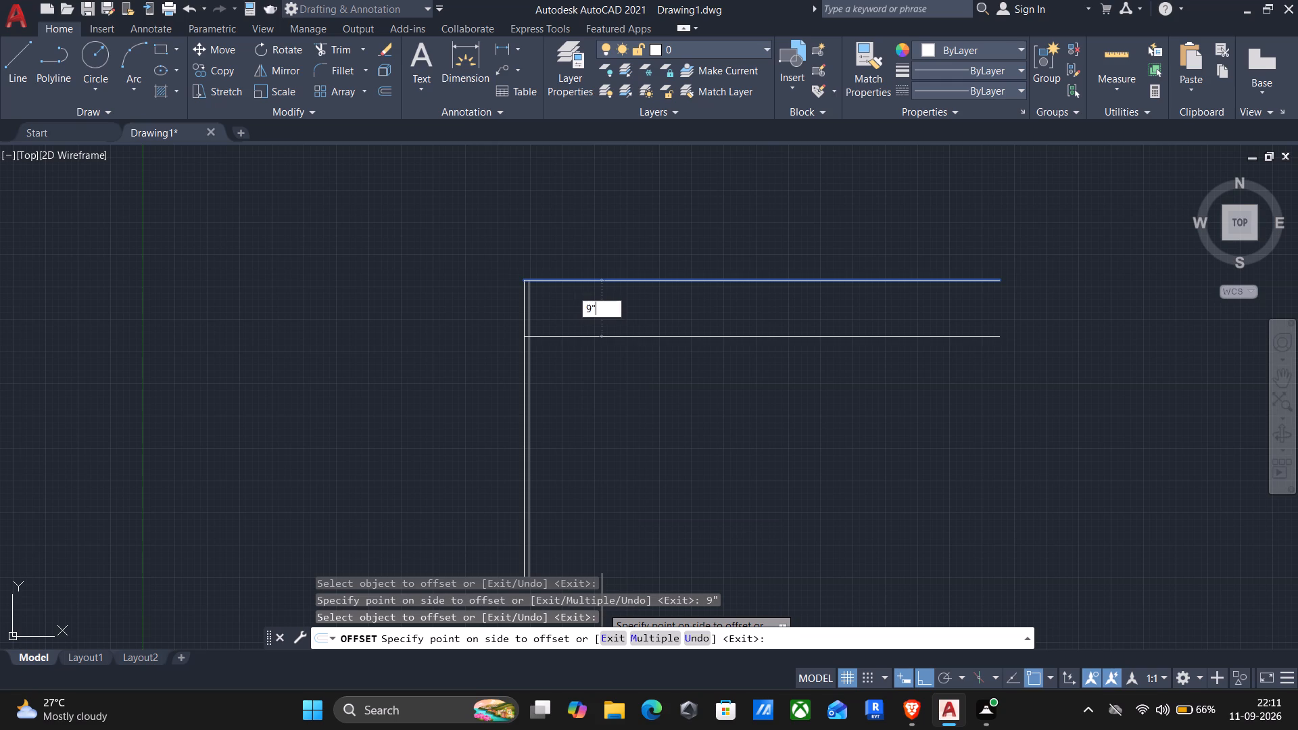
key(Return)
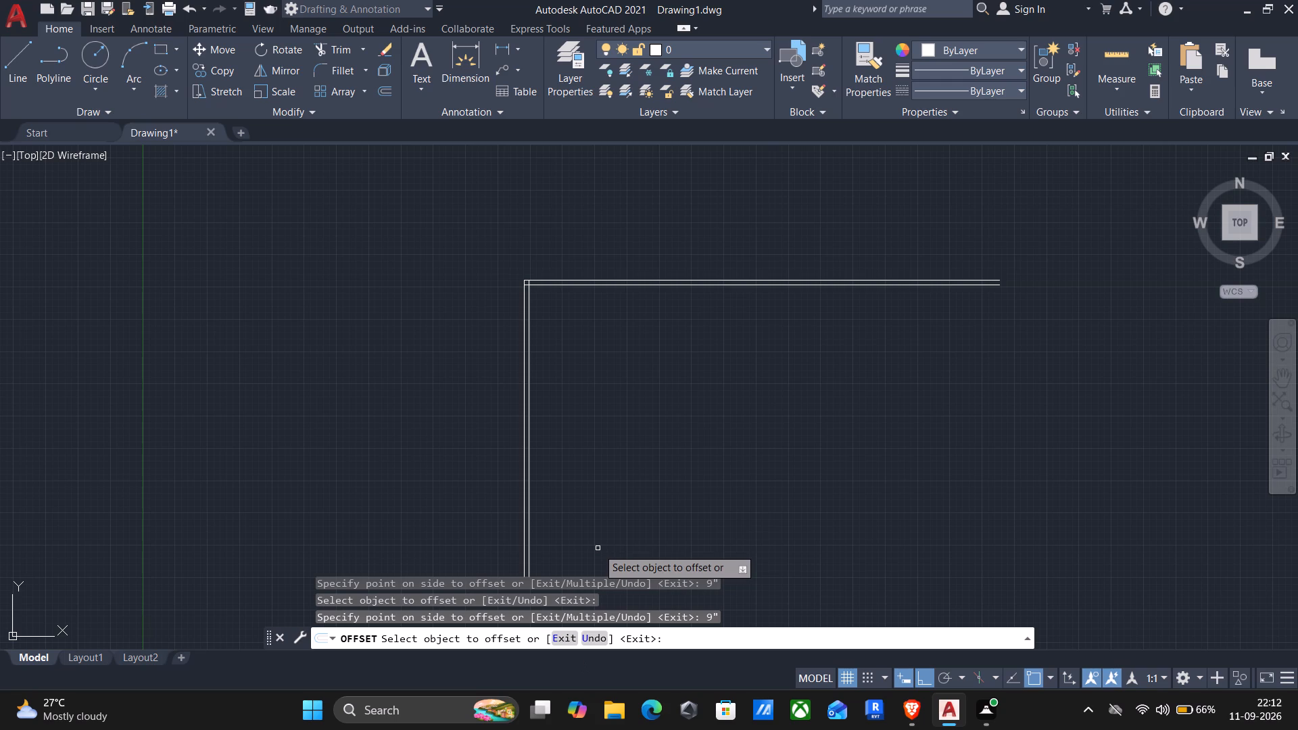
Offset the left wall's inner line 10' to the right, and offset the resulting line 4.5" to form a partition.
click(529, 476)
text(10')
key(Return)
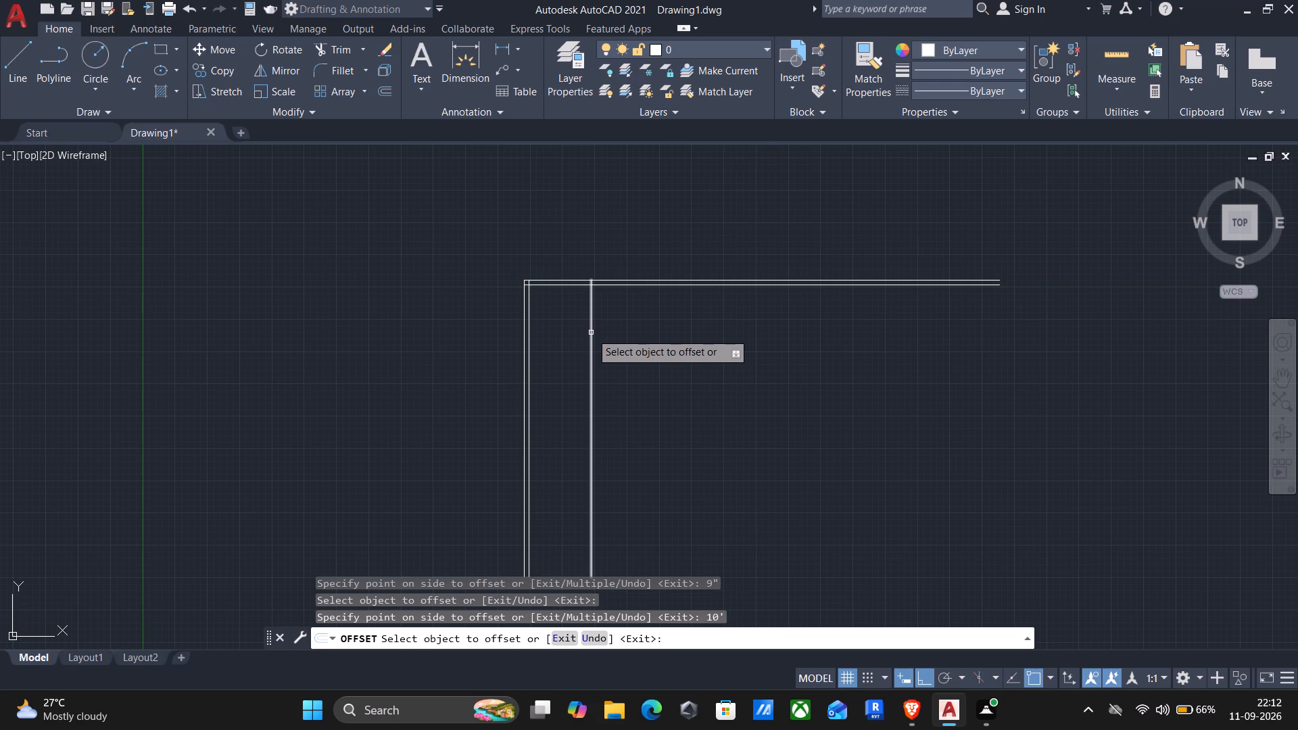
click(591, 333)
text(4.5")
key(Return)
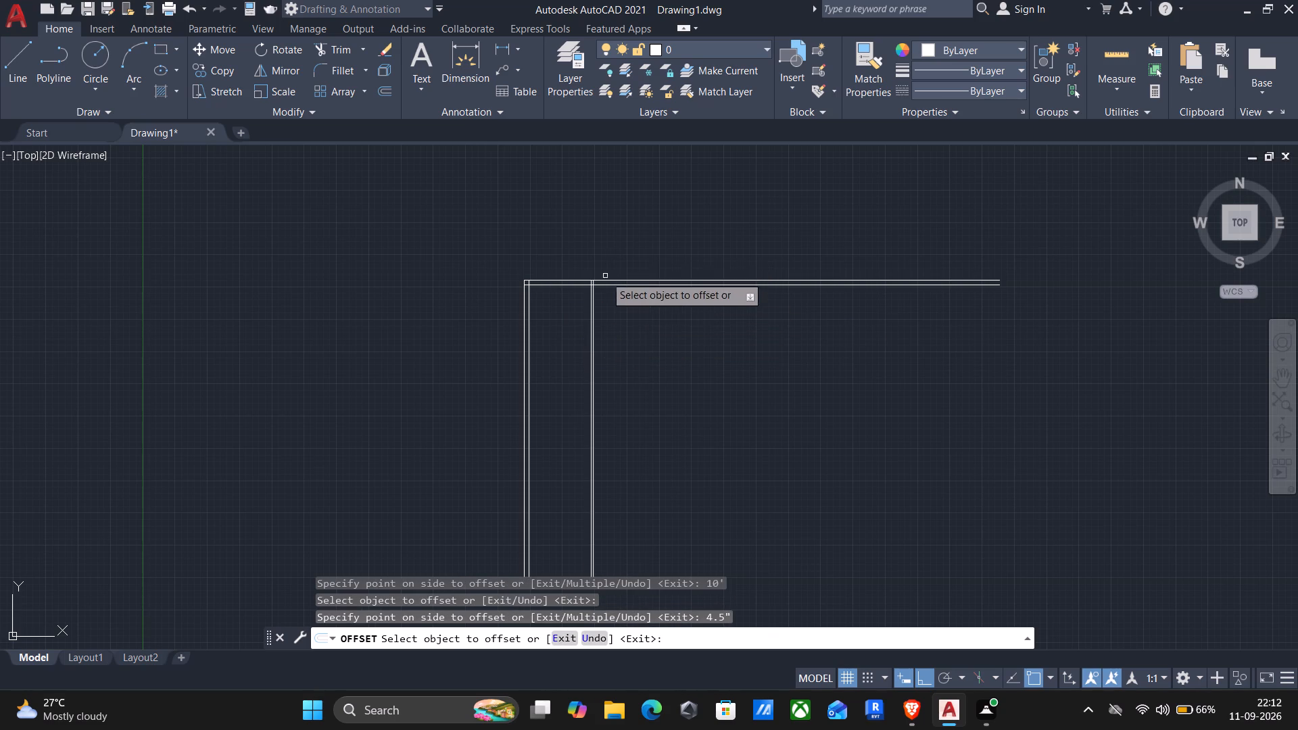
Offset the top wall's inner line 12' downward, and offset the resulting line 4.5" to form a horizontal partition.
scroll(605, 282, up, 2)
click(600, 292)
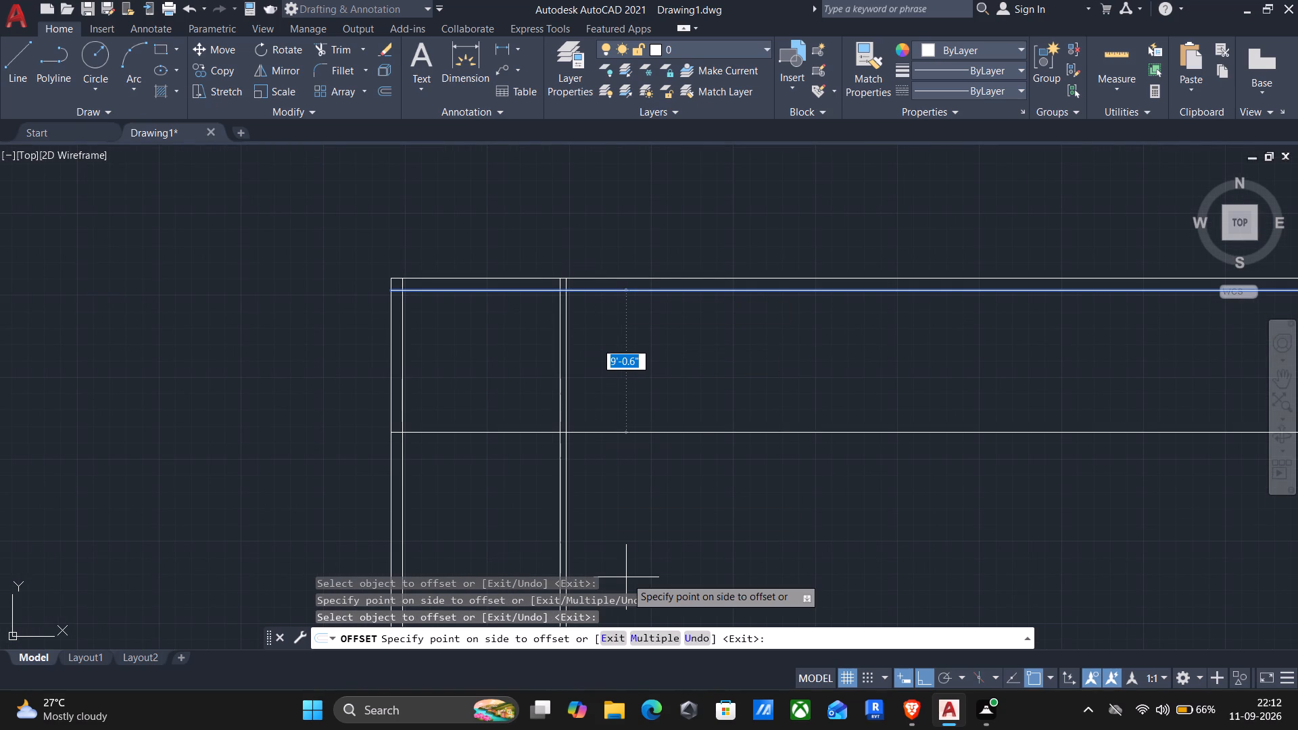
text(112)
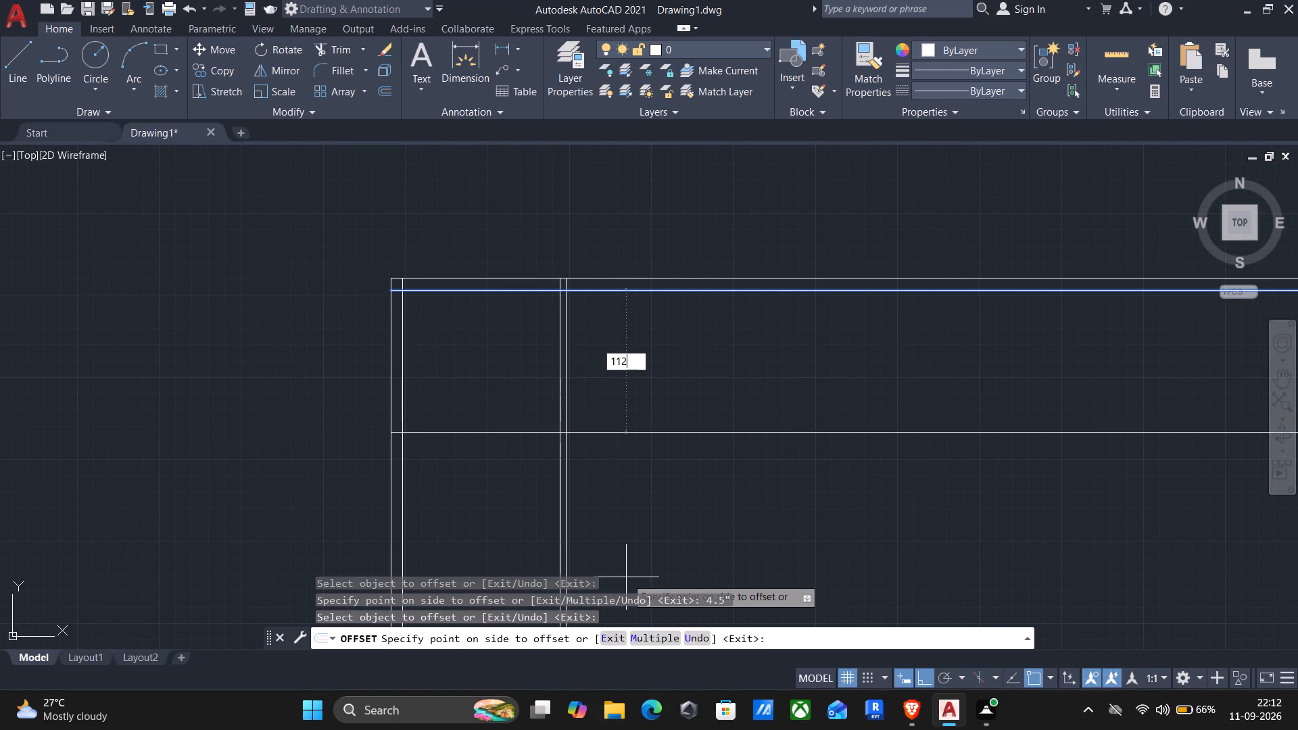
key(BackSpace)
key(BackSpace)
text(2')
key(Return)
scroll(673, 476, down, 2)
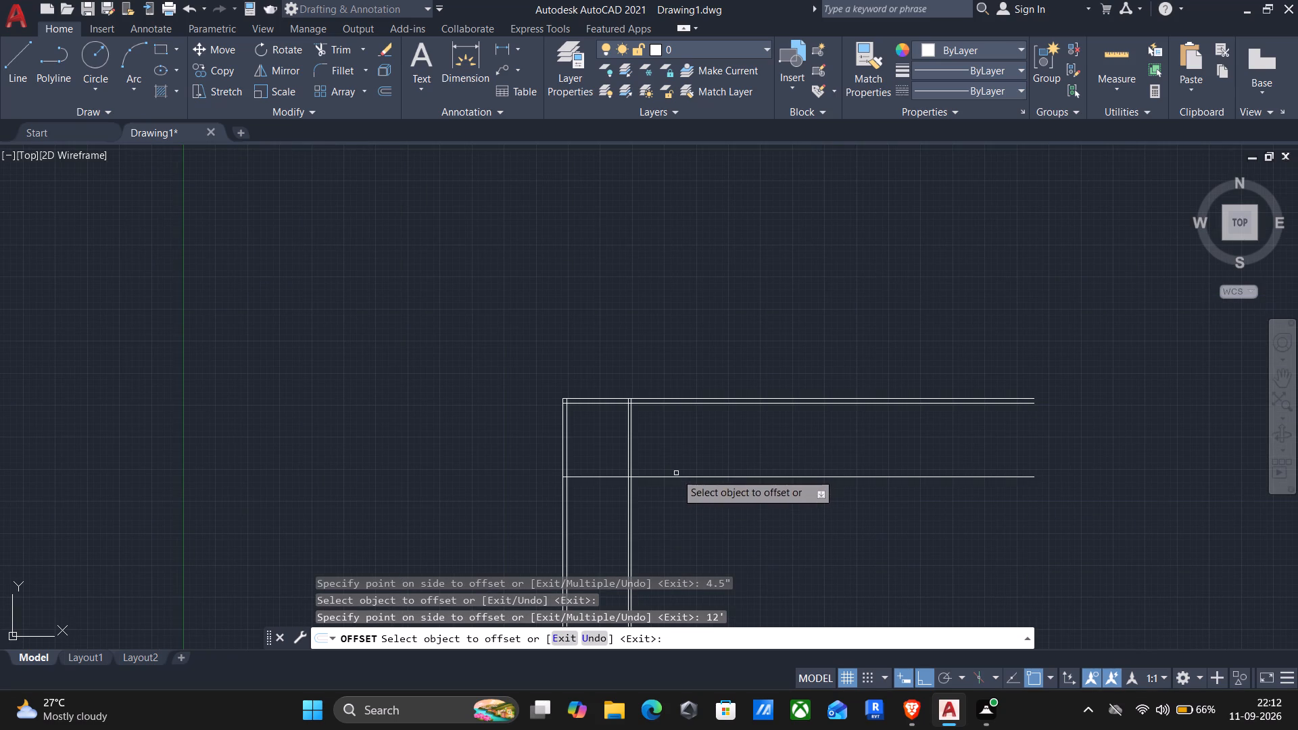
click(656, 477)
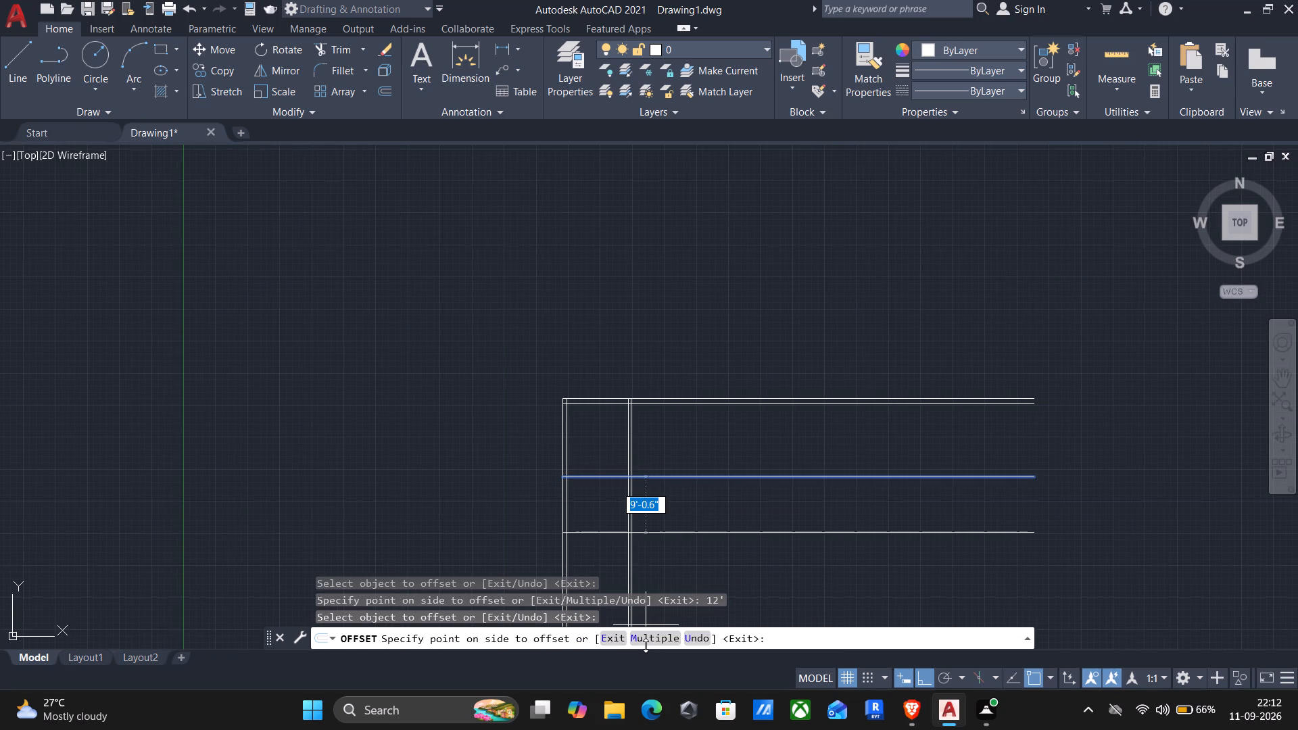
text(4.5)
key(shift+quotedbl)
key(Return)
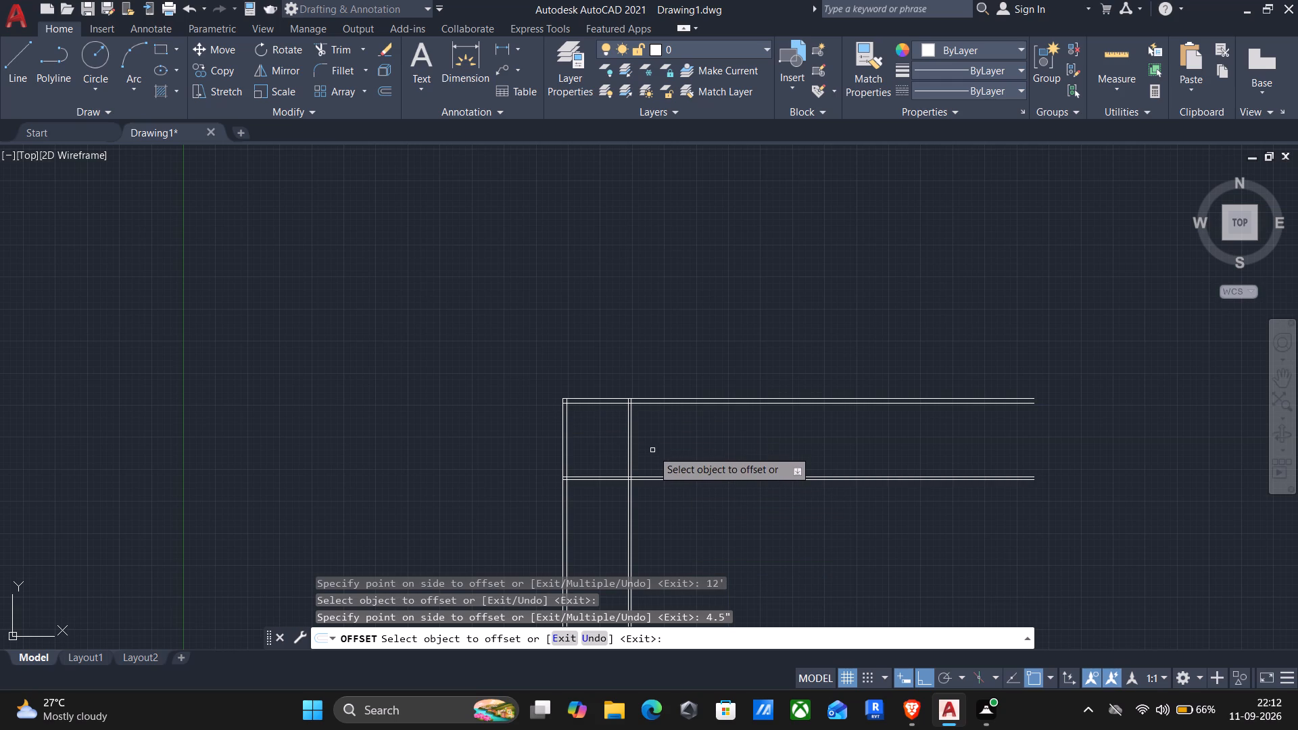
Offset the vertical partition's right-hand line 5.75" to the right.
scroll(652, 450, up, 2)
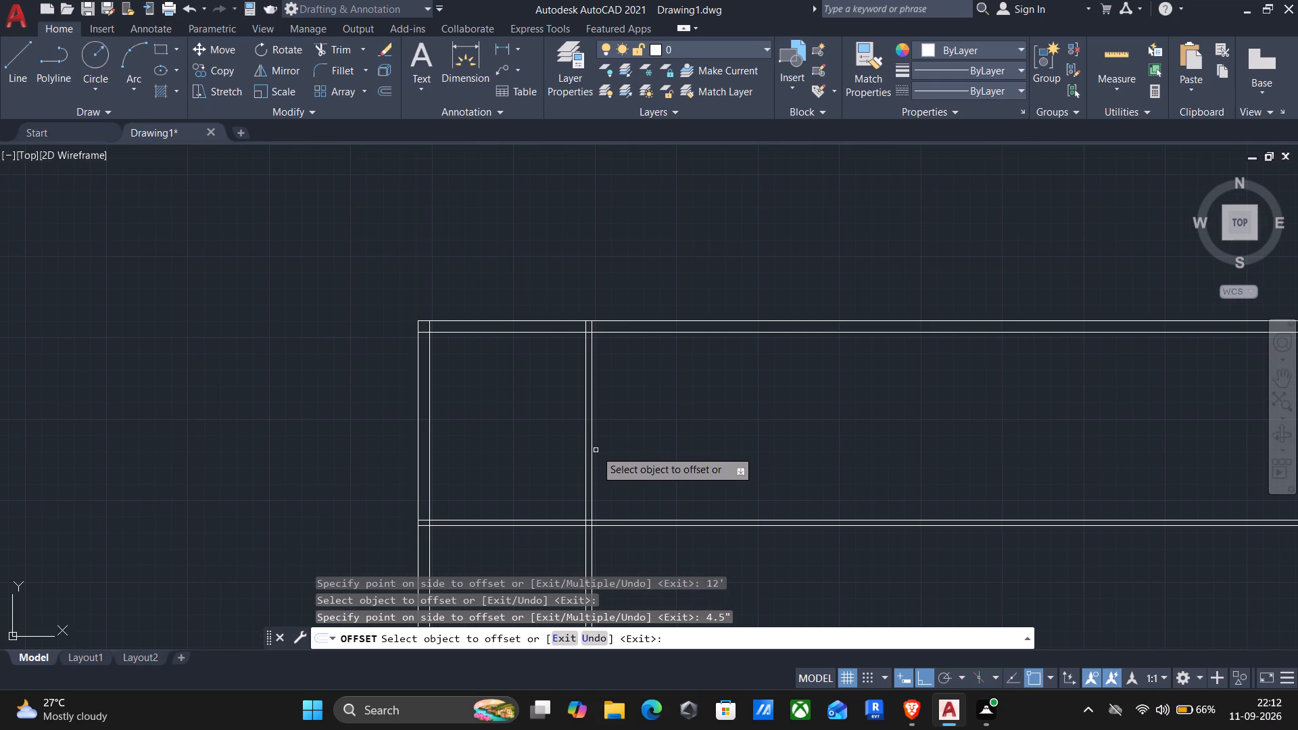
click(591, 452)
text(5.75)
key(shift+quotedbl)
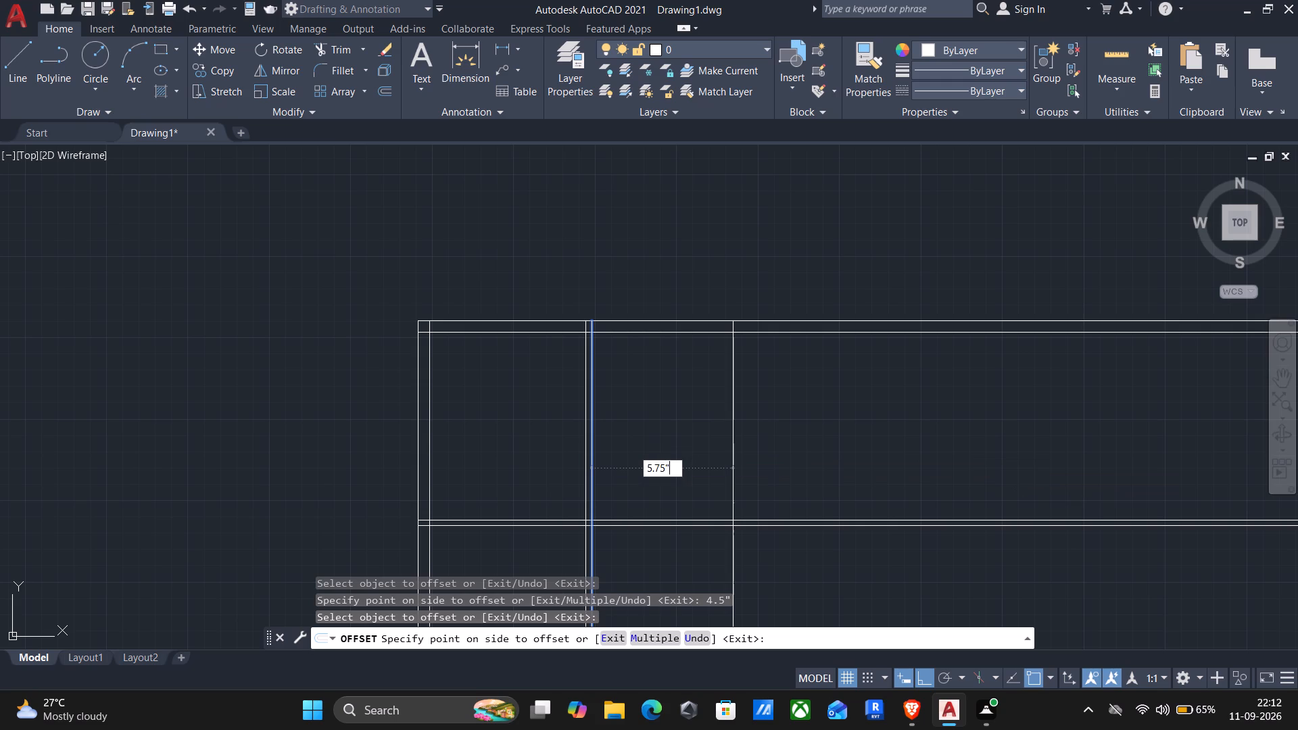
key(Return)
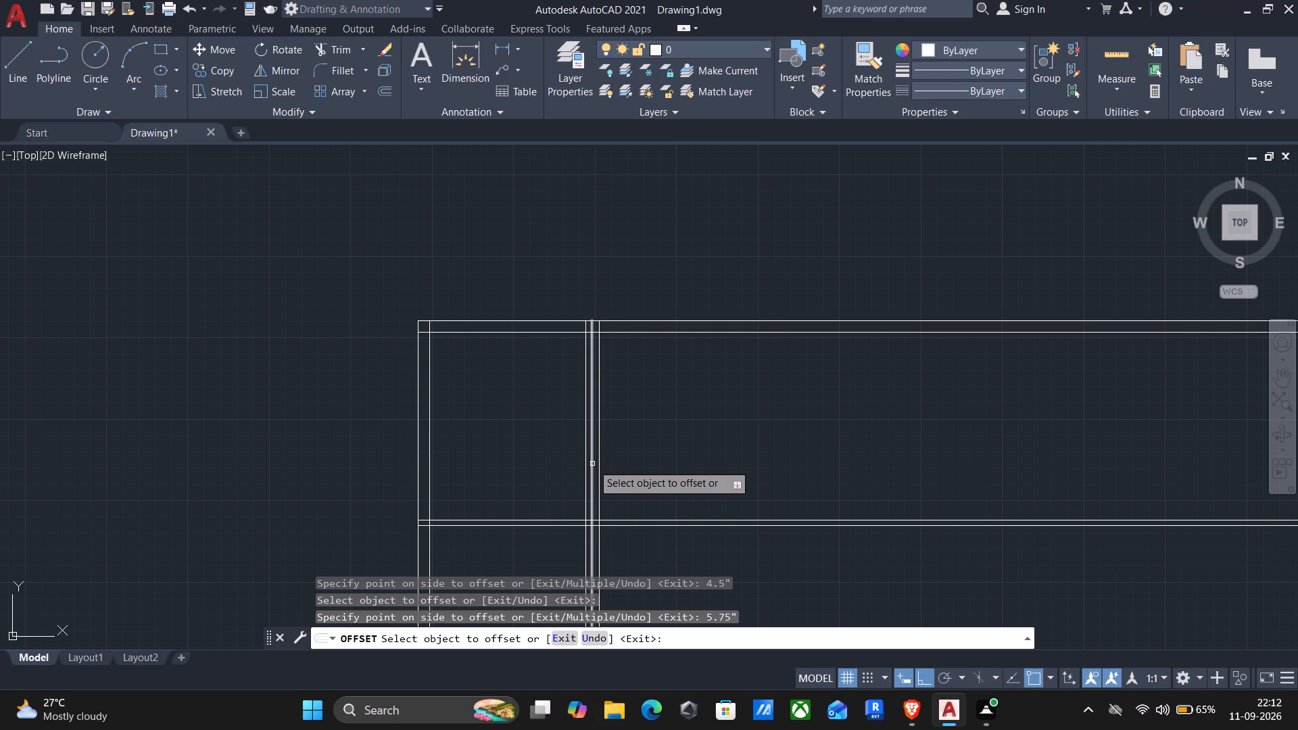
Offset the first vertical partition's right-hand line 5.75' to the right, and offset the resulting line 4.5" for a second partition.
click(592, 464)
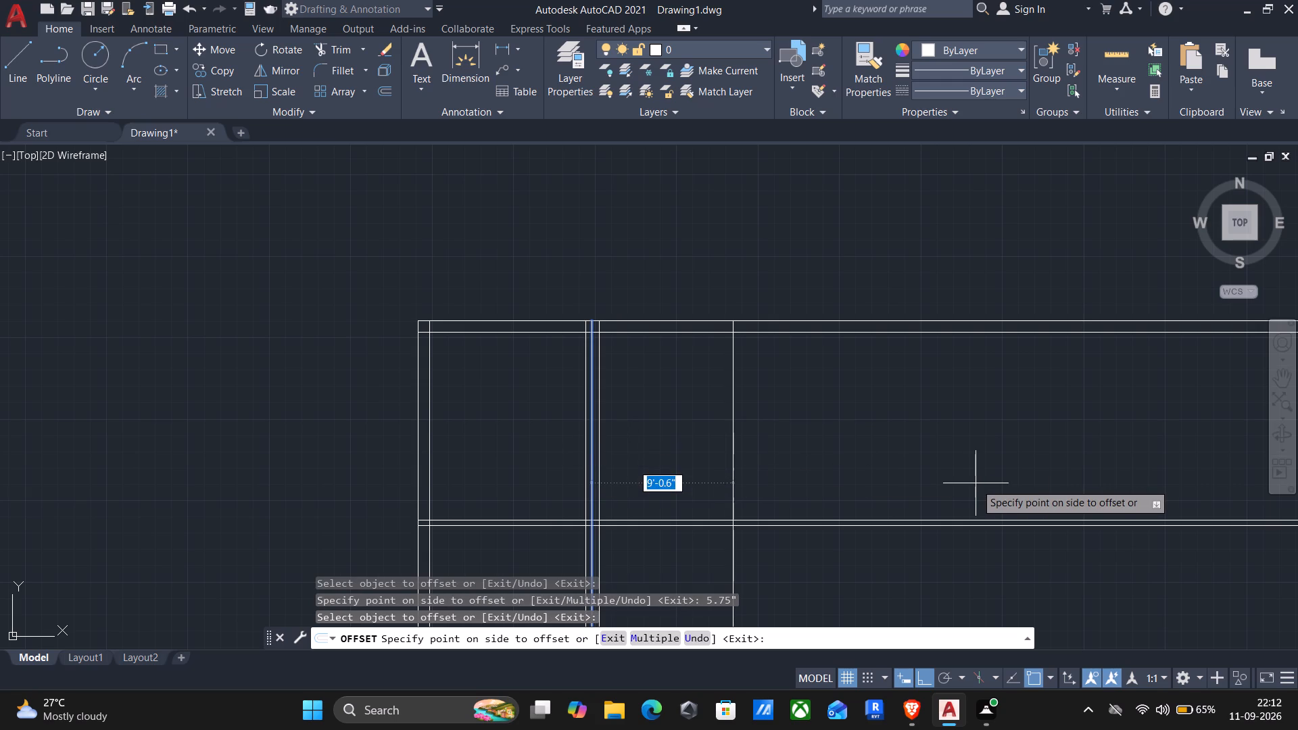
text(5.75')
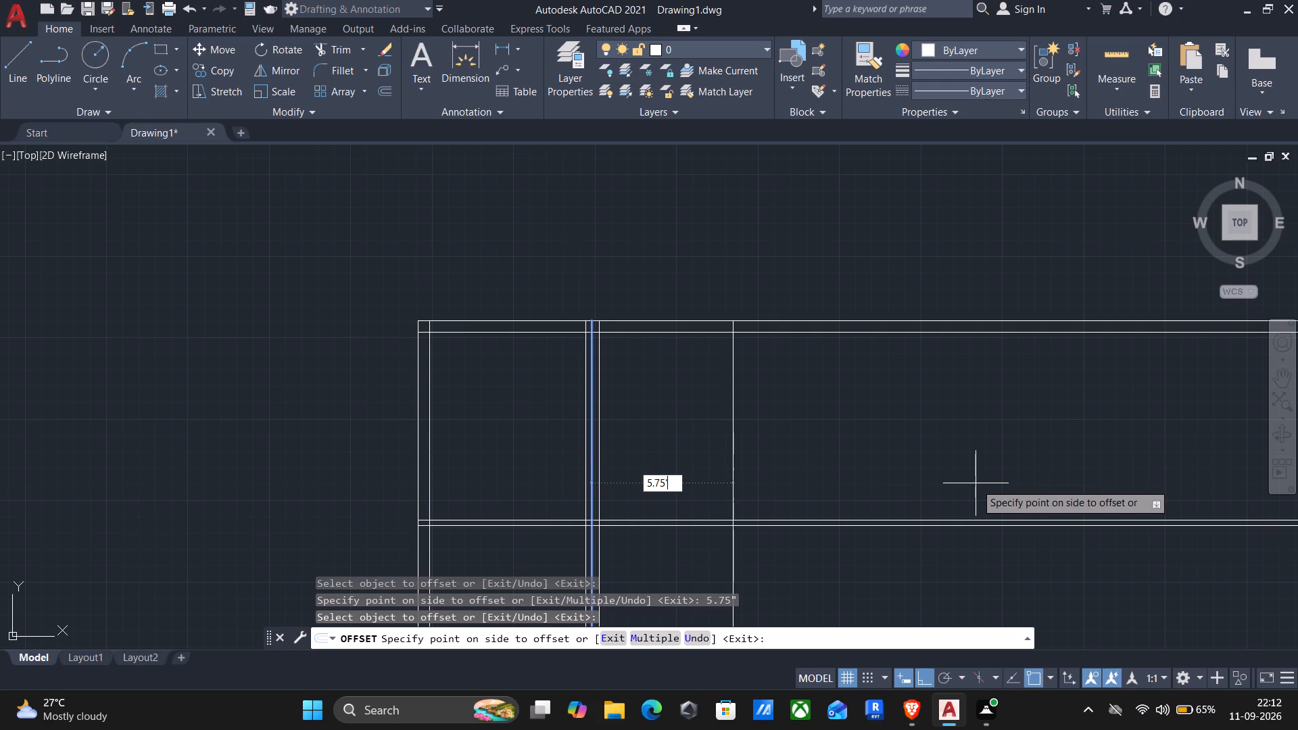
key(Return)
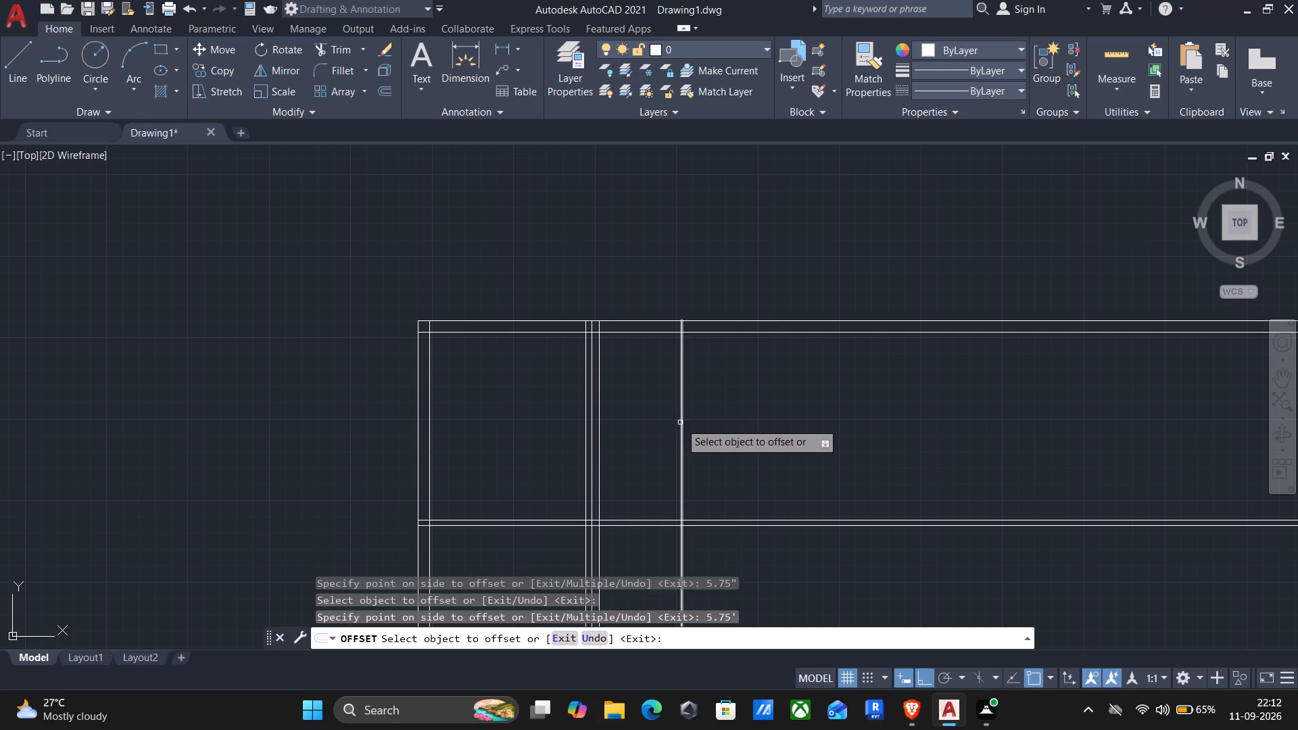
click(681, 422)
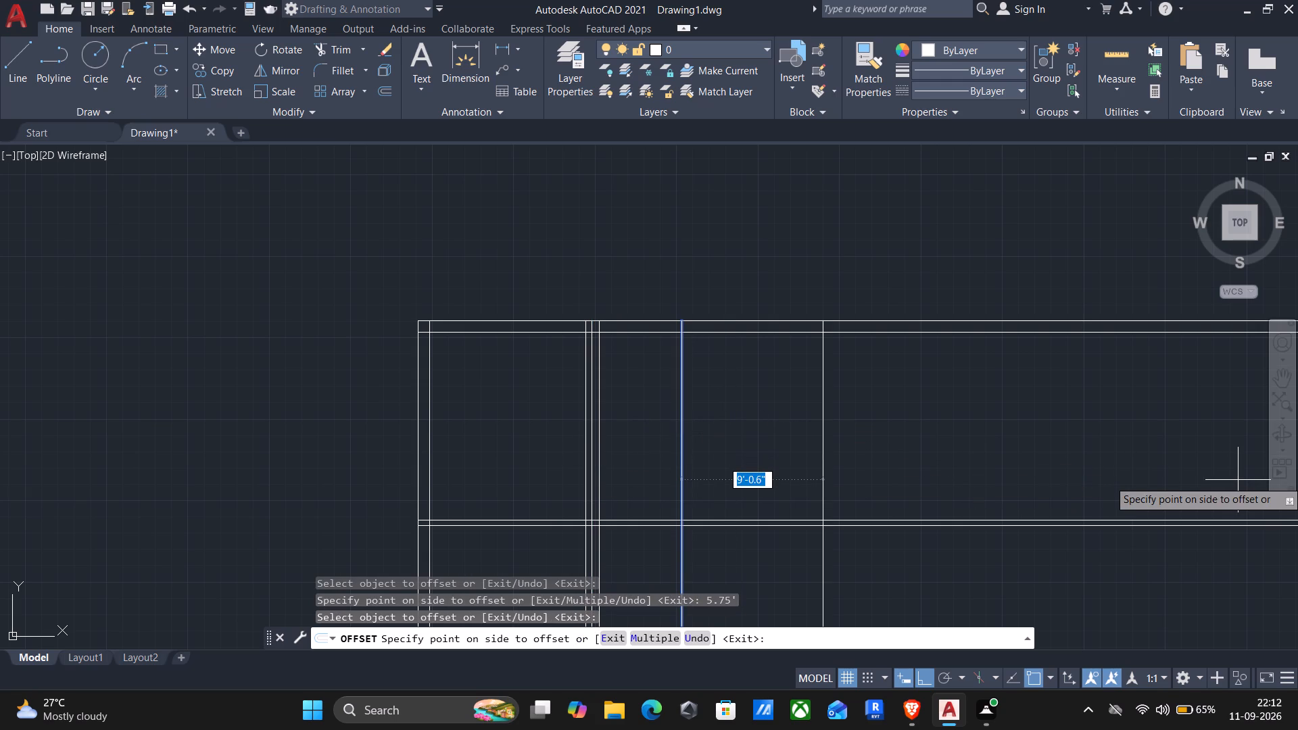
text(4.5")
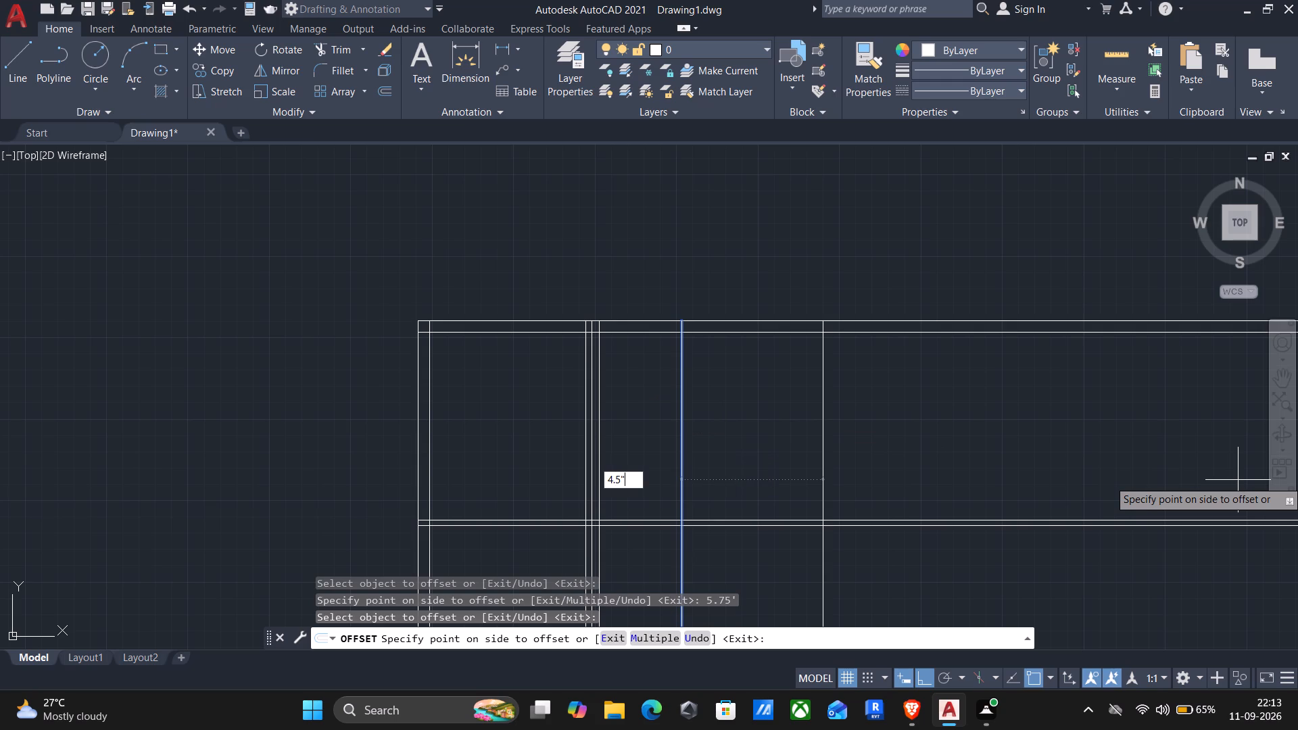
key(Return)
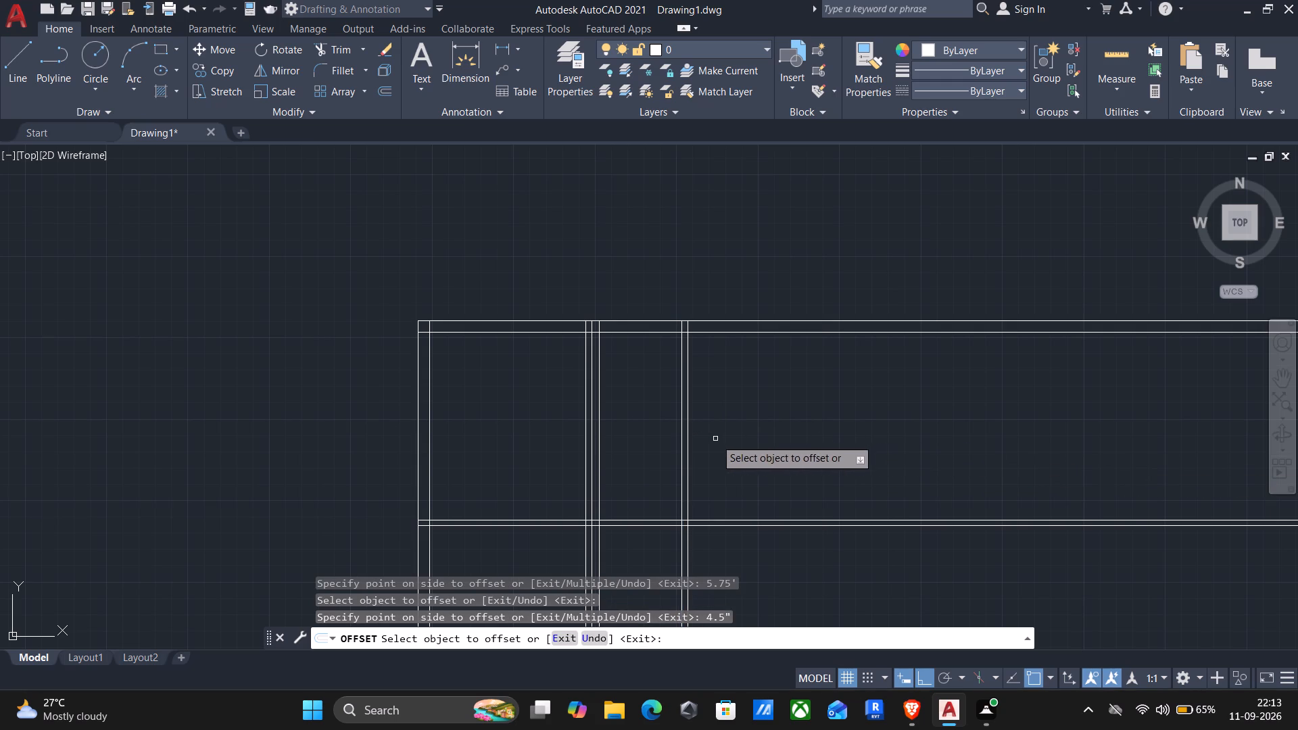
Offset the second partition's right-hand line 10' to the right, and offset the resulting line 9" to form the right outer wall.
click(689, 462)
text(10')
key(Return)
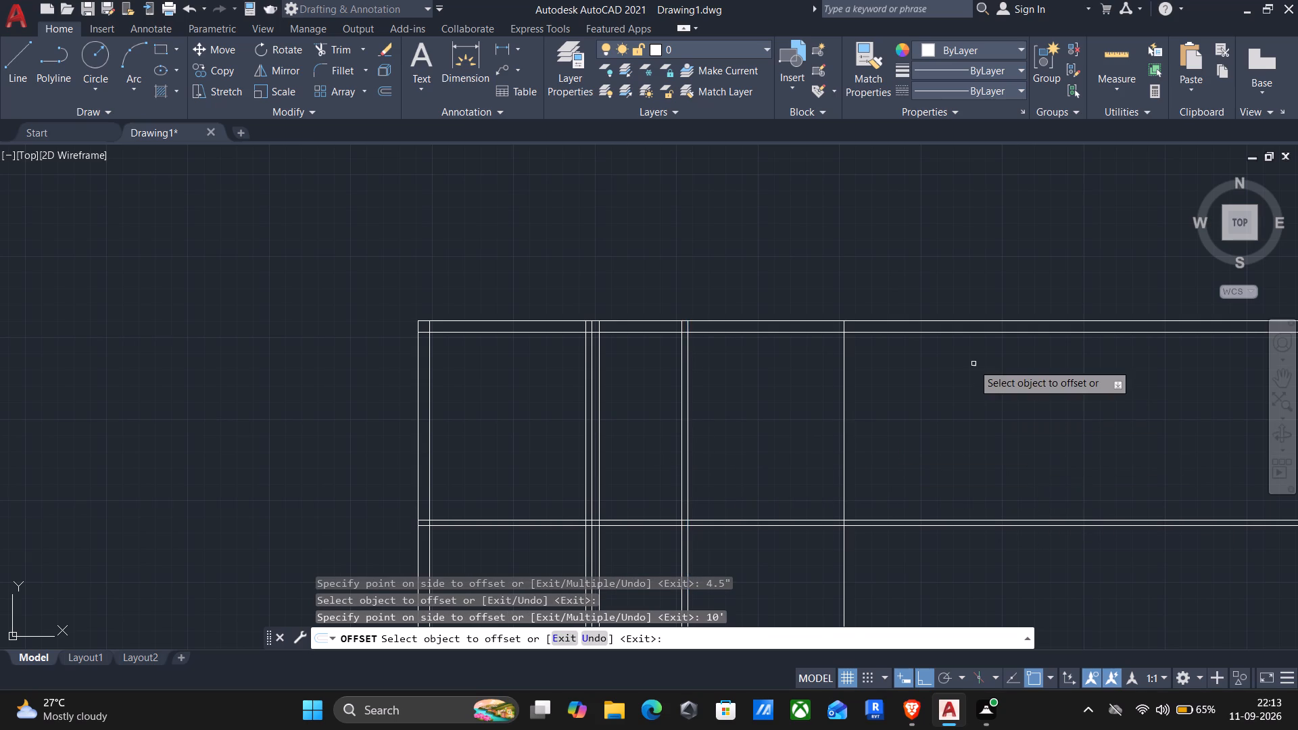
scroll(973, 364, down, 1)
middle_drag(976, 396, 892, 398)
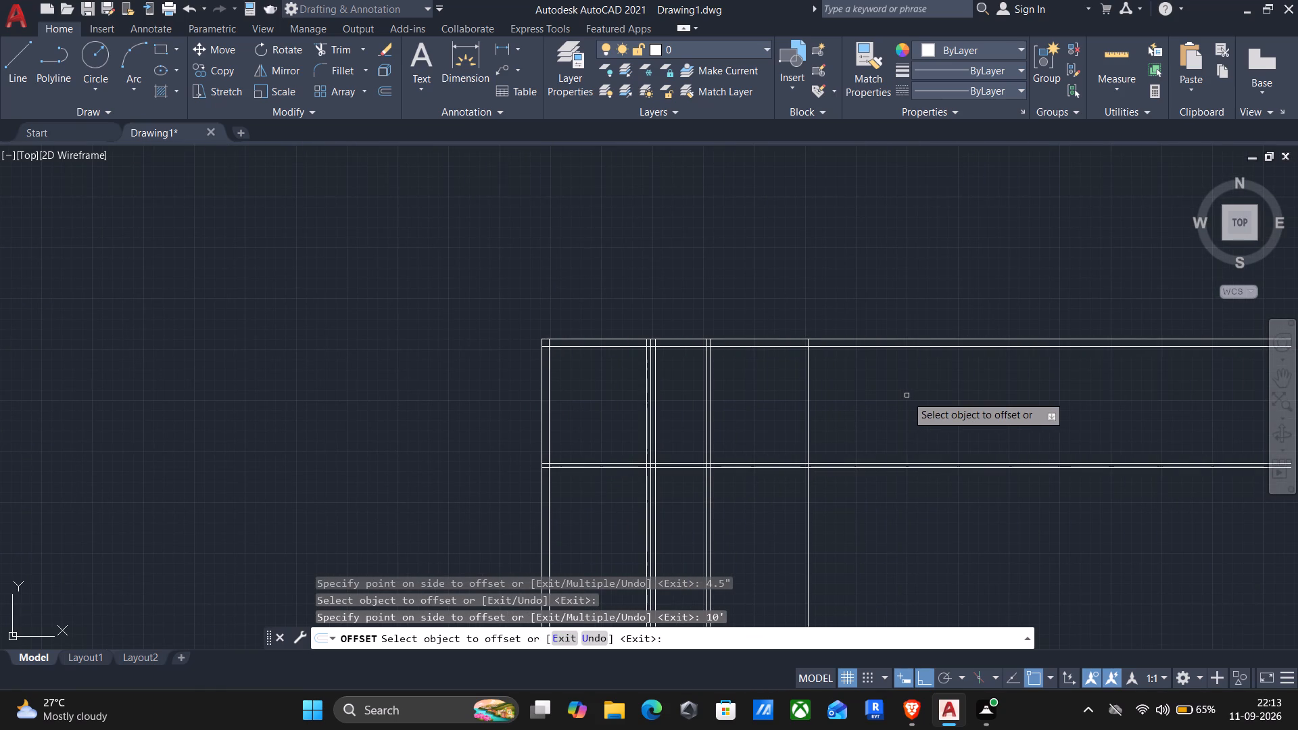
click(811, 400)
click(807, 398)
text(9")
key(Return)
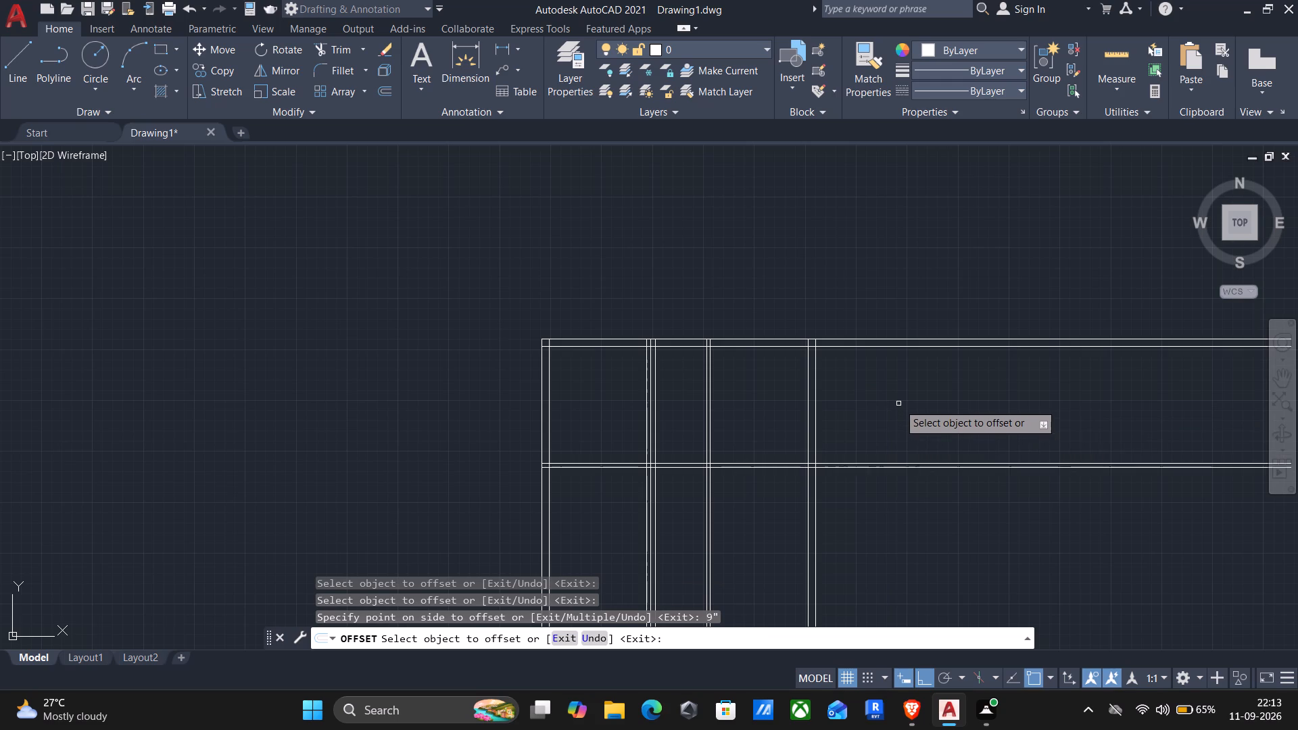
scroll(899, 404, down, 1)
key(Escape)
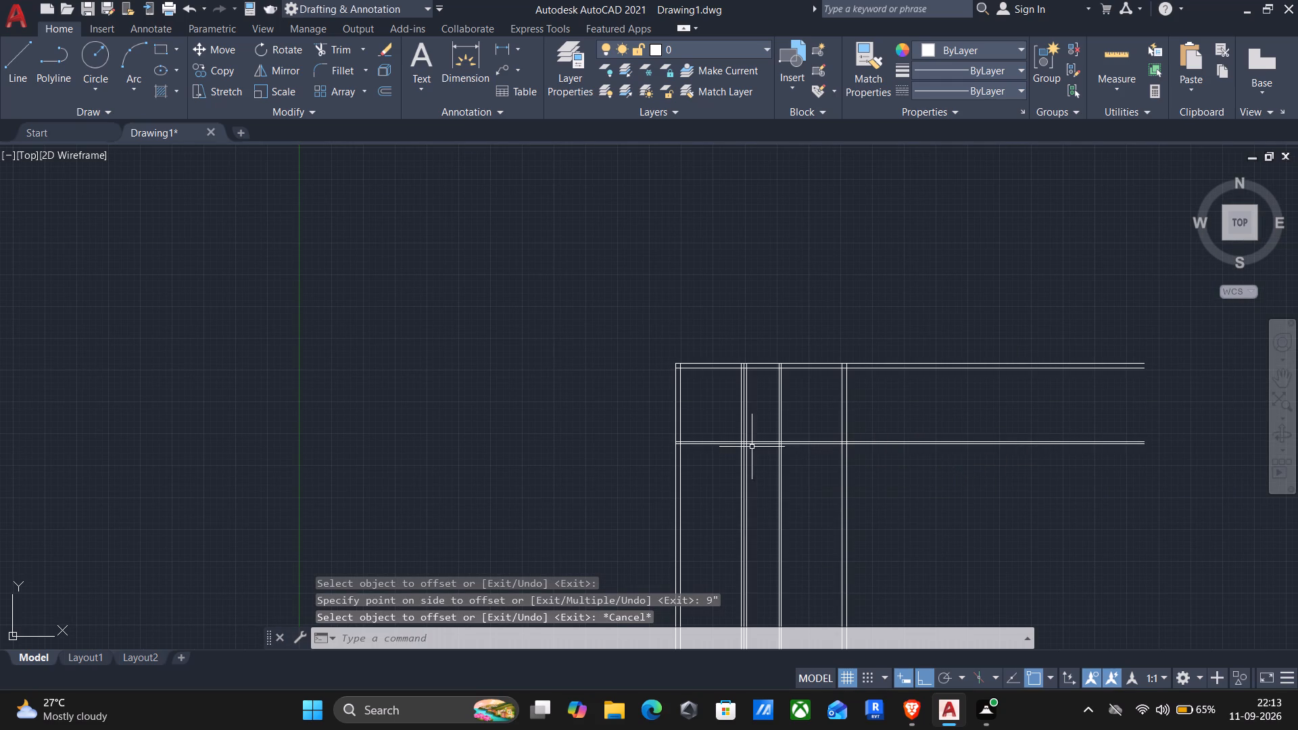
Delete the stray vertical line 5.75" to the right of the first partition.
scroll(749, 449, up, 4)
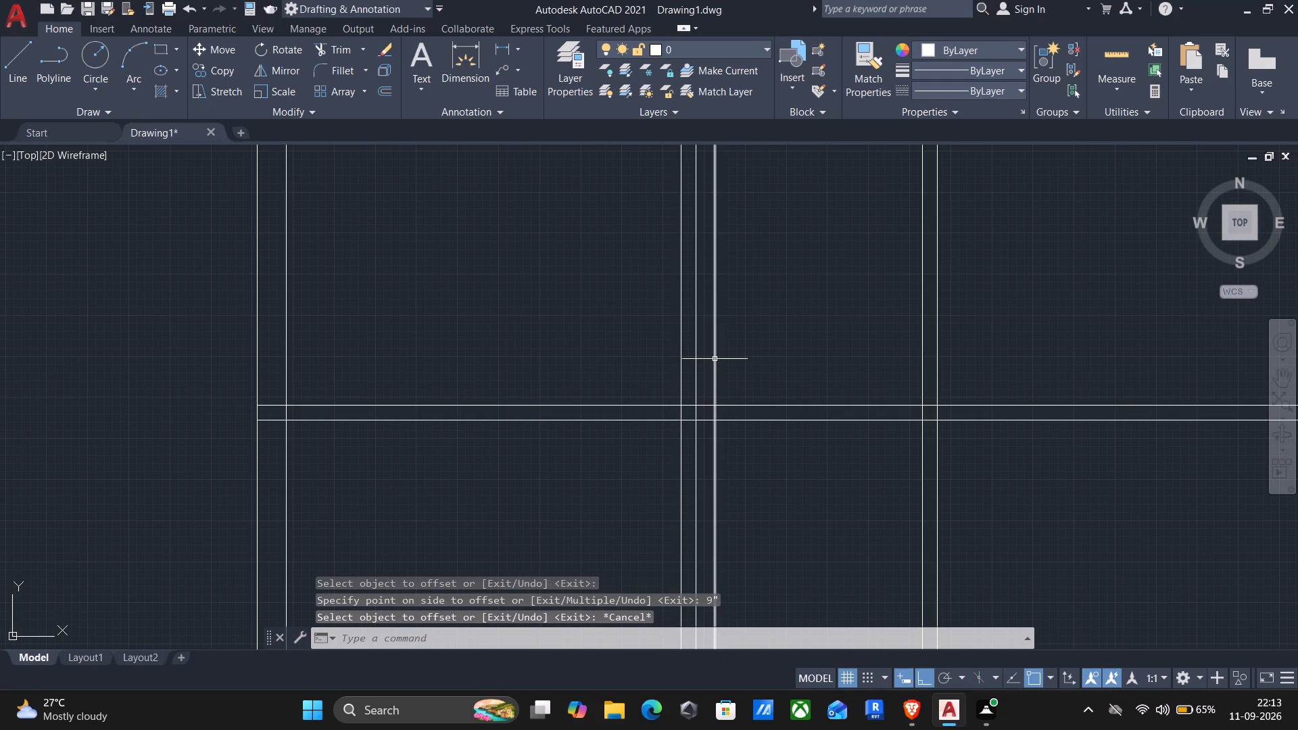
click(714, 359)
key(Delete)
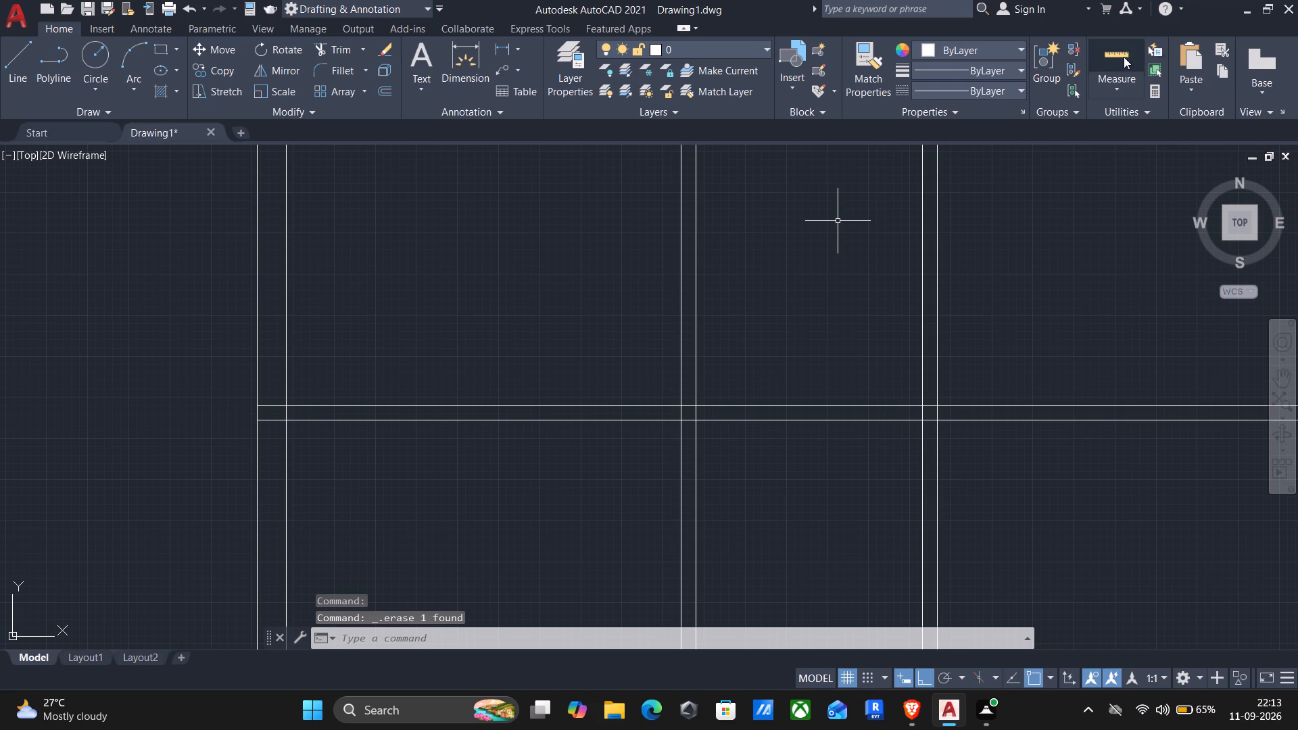
Measure the inside dimensions of the rooms in the top row with Quick Measure.
click(1118, 59)
scroll(509, 312, down, 1)
middle_drag(464, 322, 439, 349)
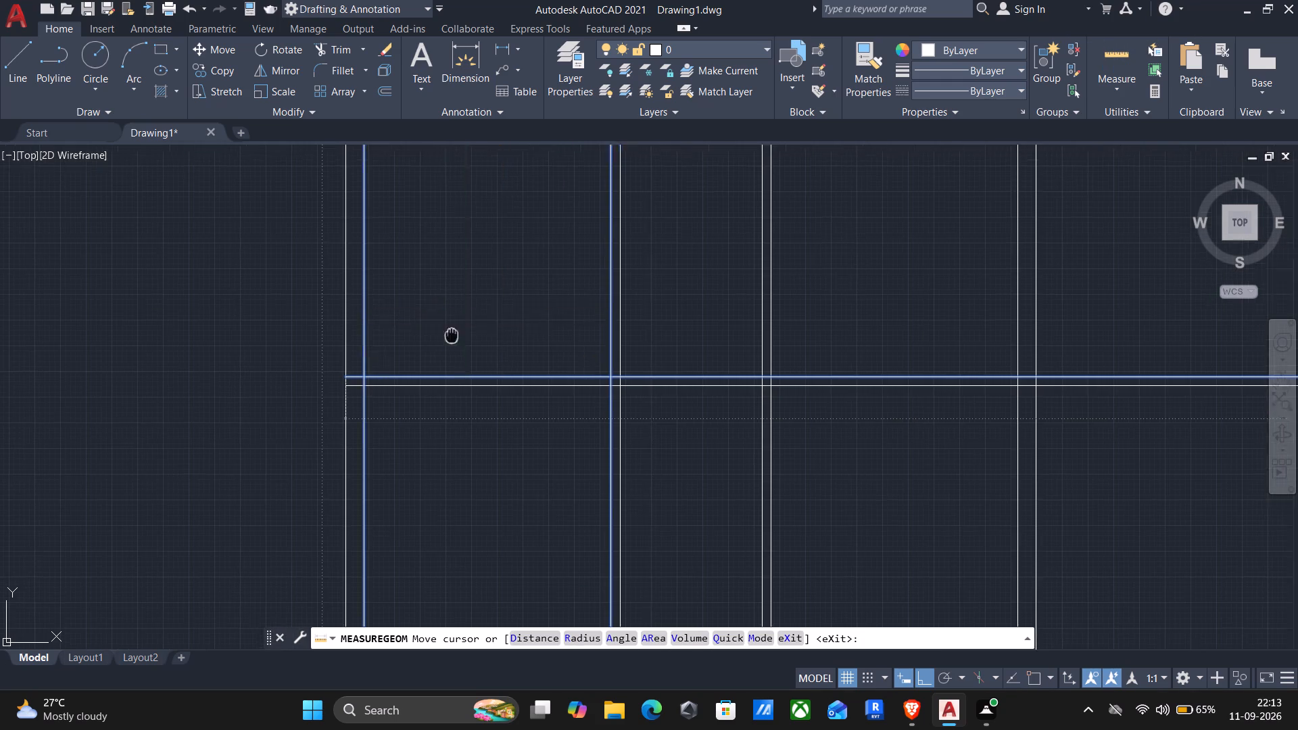
middle_drag(439, 349, 391, 424)
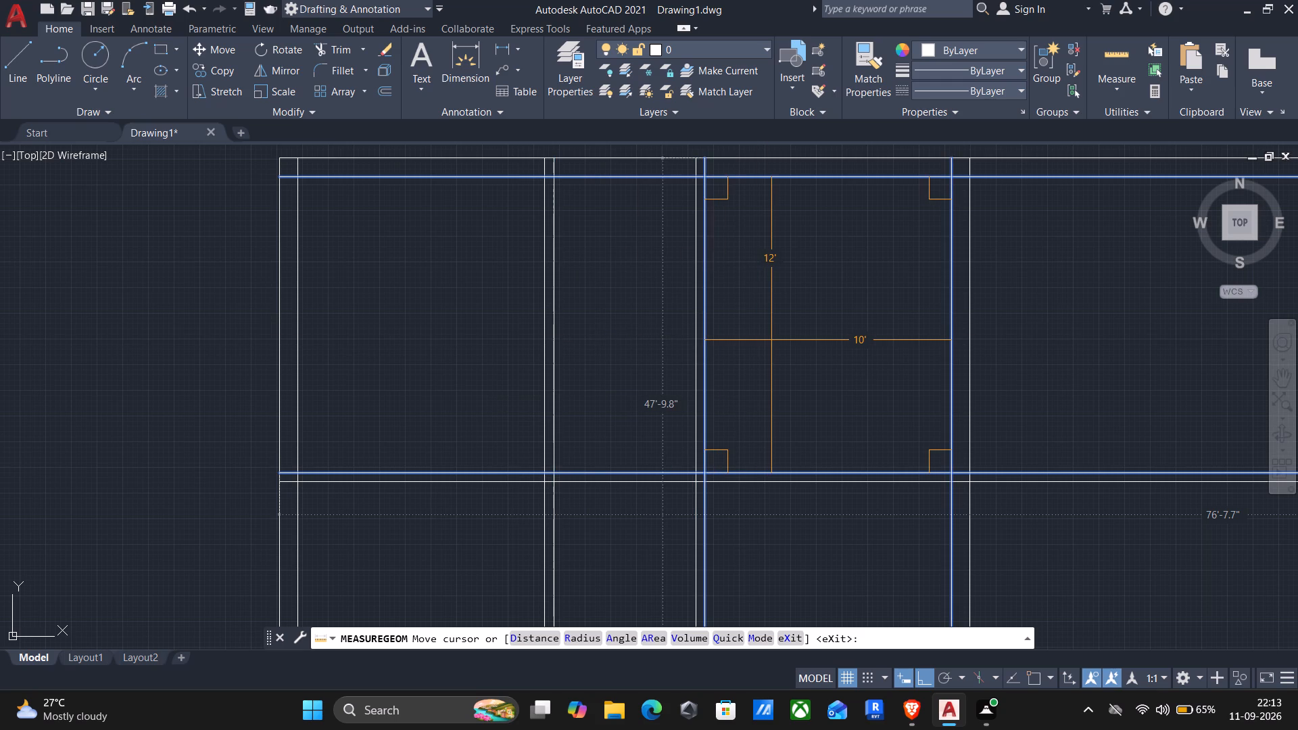
key(Escape)
Trim the top outer wall lines and the horizontal partition lines that extend beyond the right outer wall.
scroll(773, 339, down, 1)
middle_drag(773, 341, 627, 340)
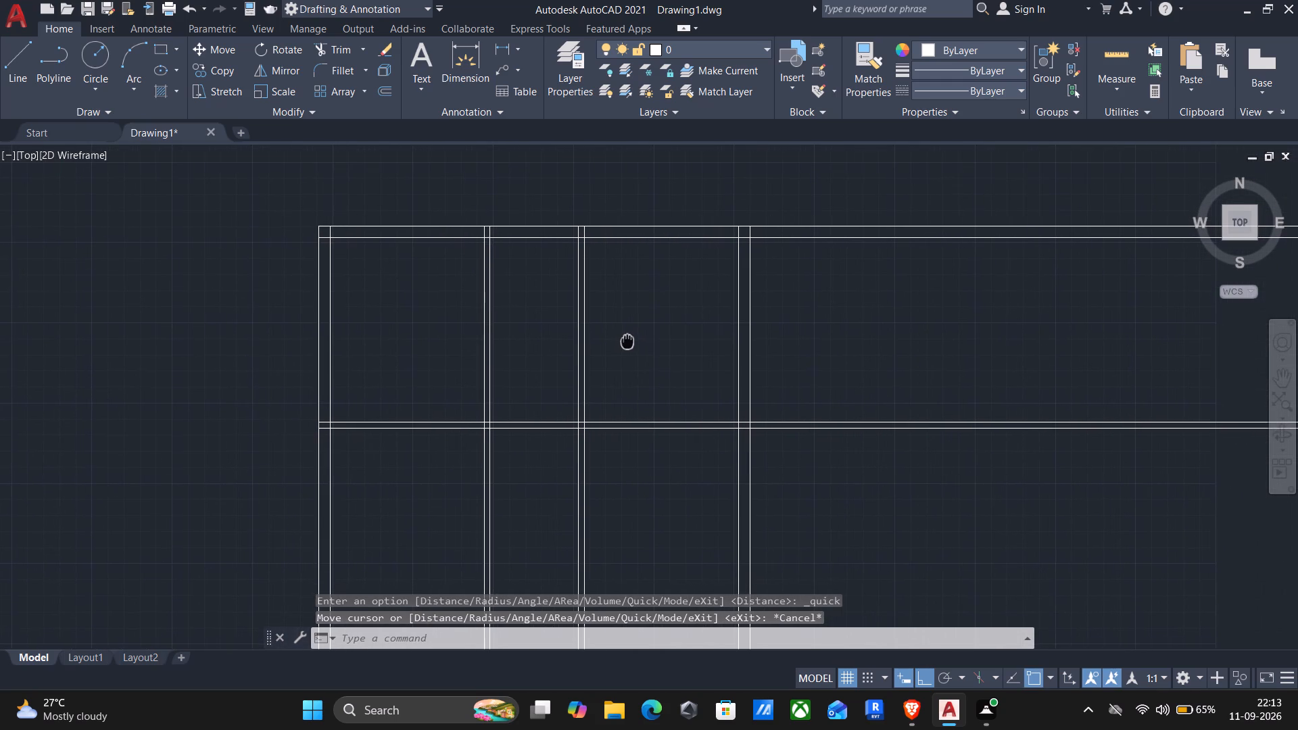
middle_drag(627, 340, 627, 339)
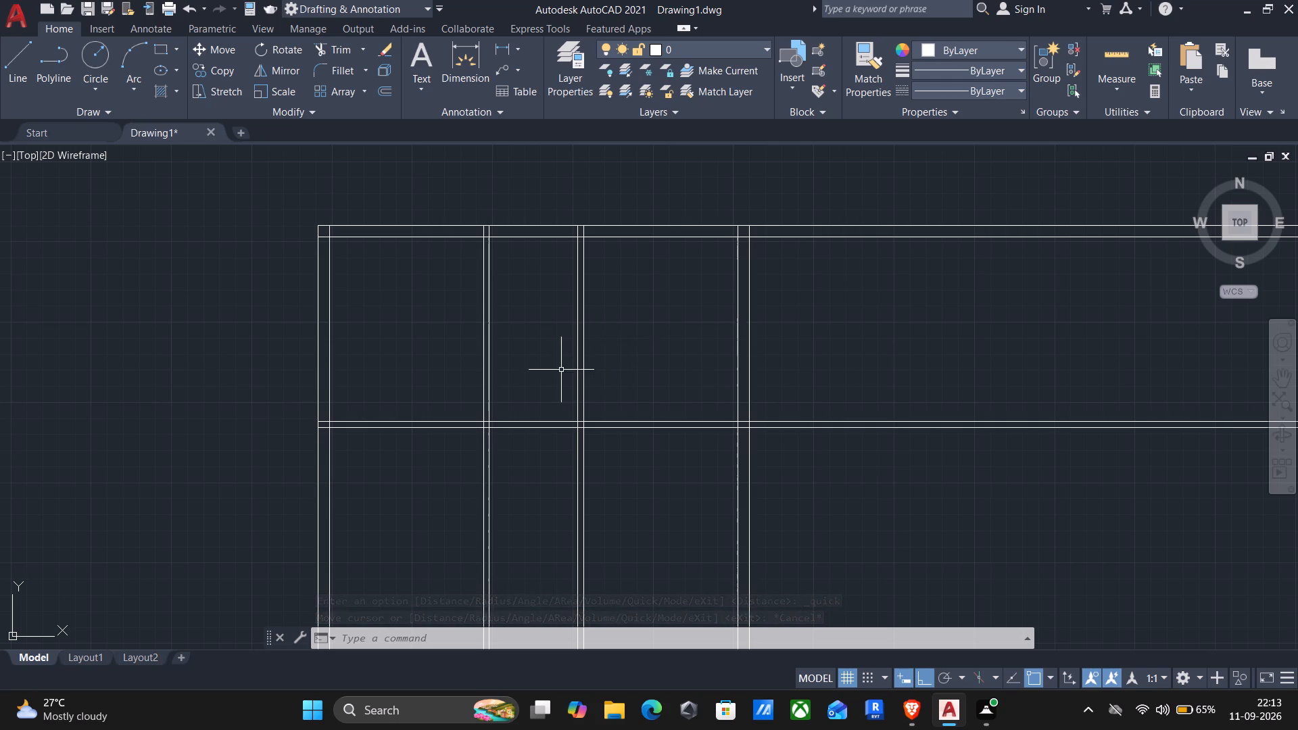
middle_drag(425, 387, 441, 374)
middle_drag(452, 362, 509, 305)
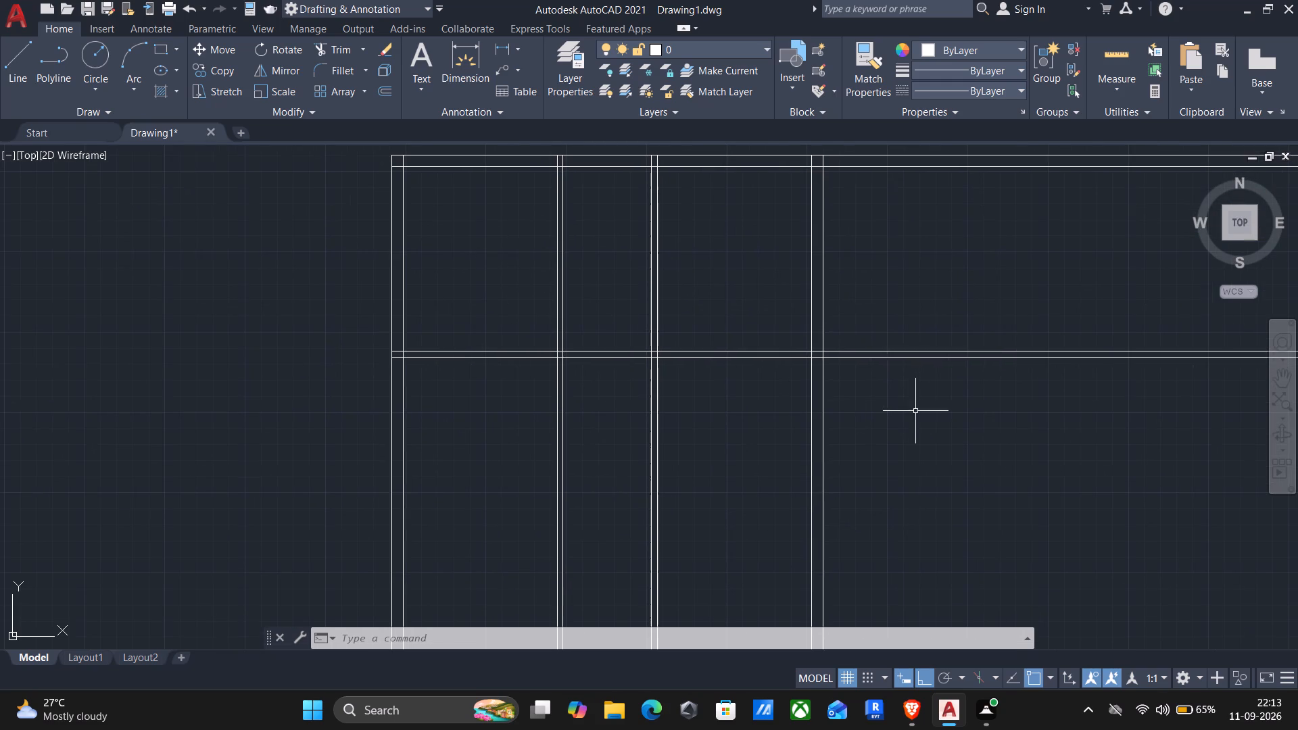
key(t)
key(r)
scroll(1007, 454, down, 1)
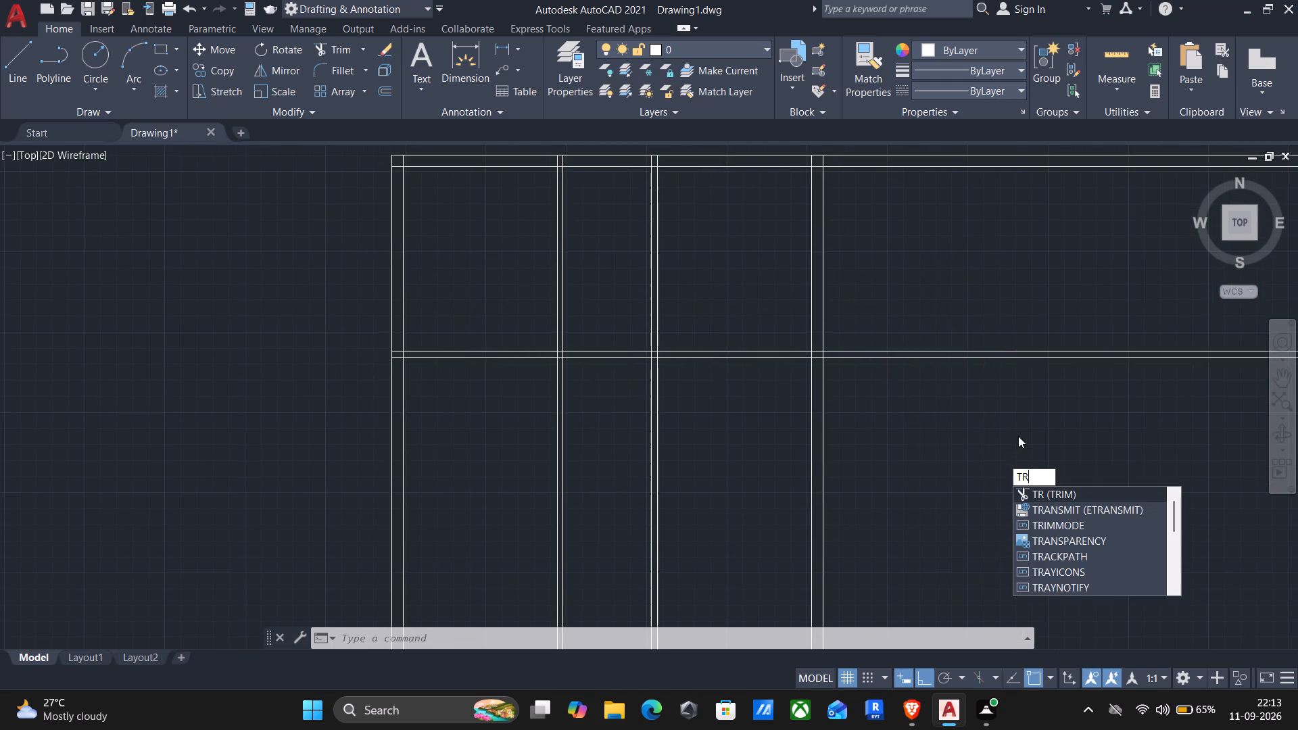
key(Return)
drag(989, 212, 965, 386)
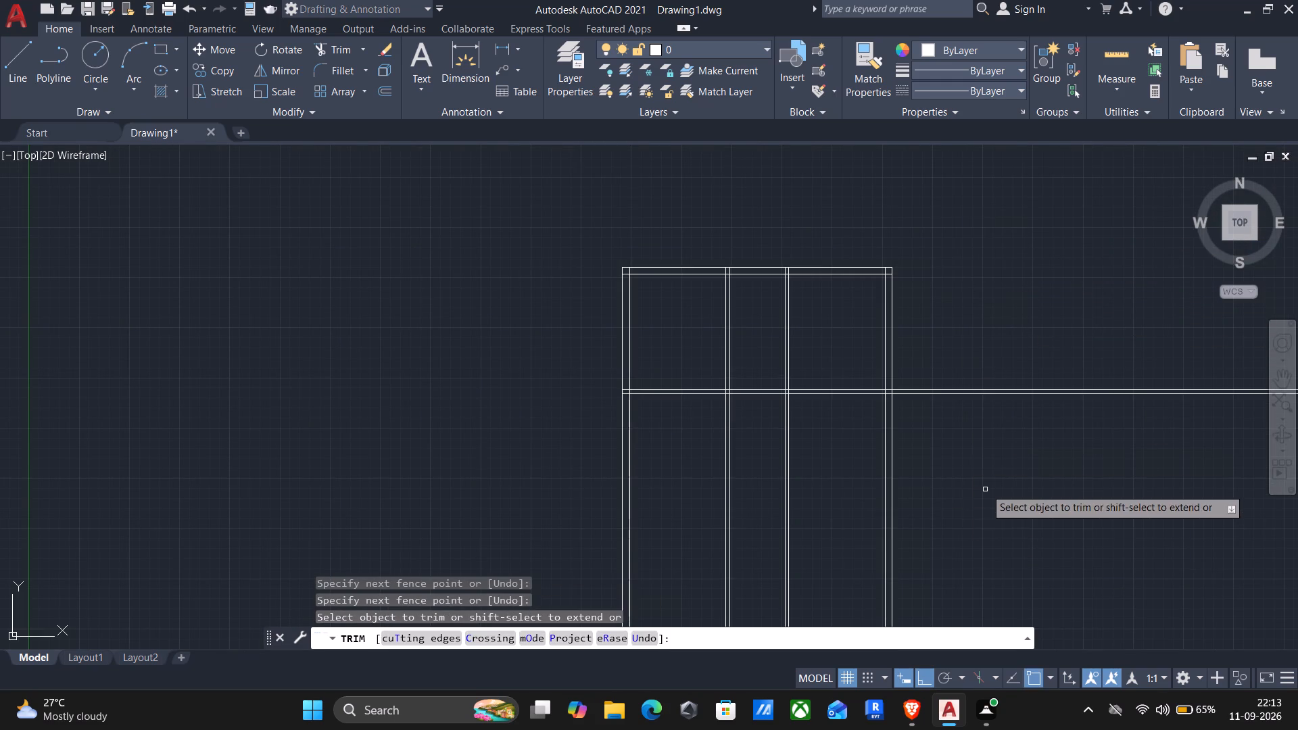
drag(986, 487, 965, 232)
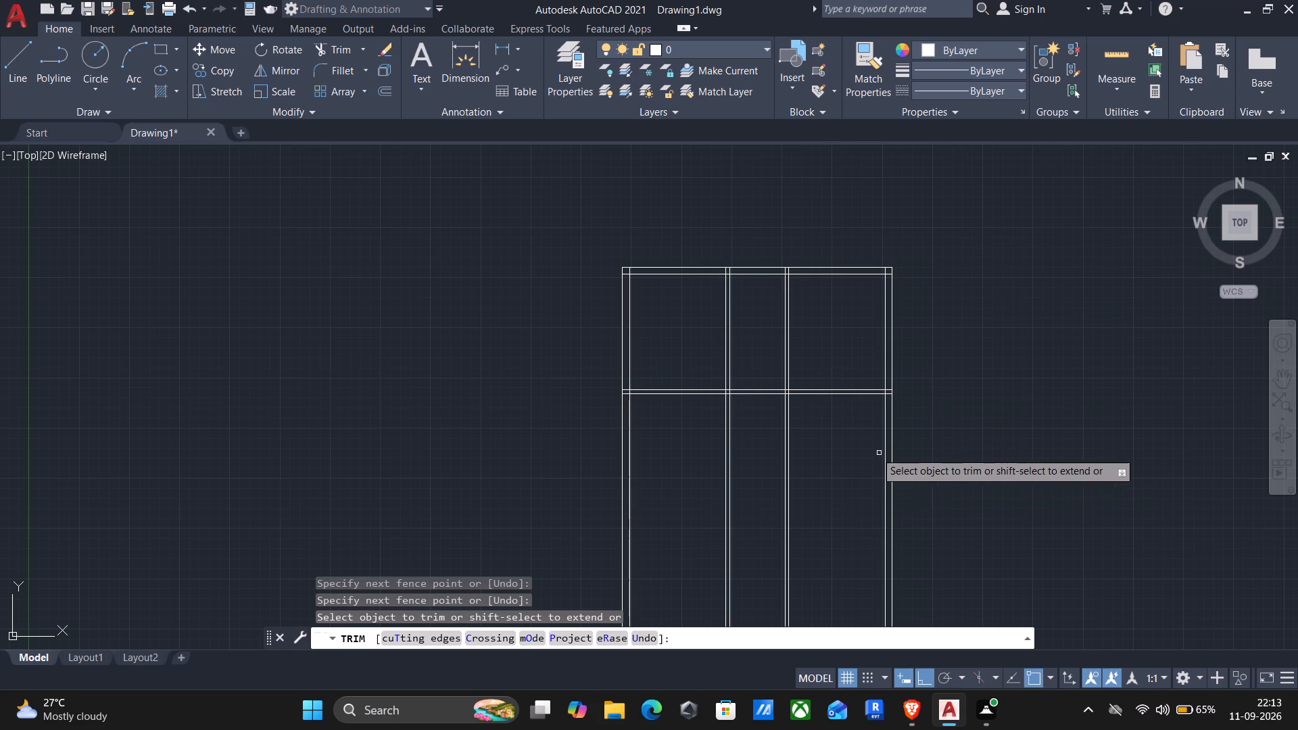
Trim the horizontal partition lines where they cross inside the two vertical partitions.
scroll(699, 395, up, 2)
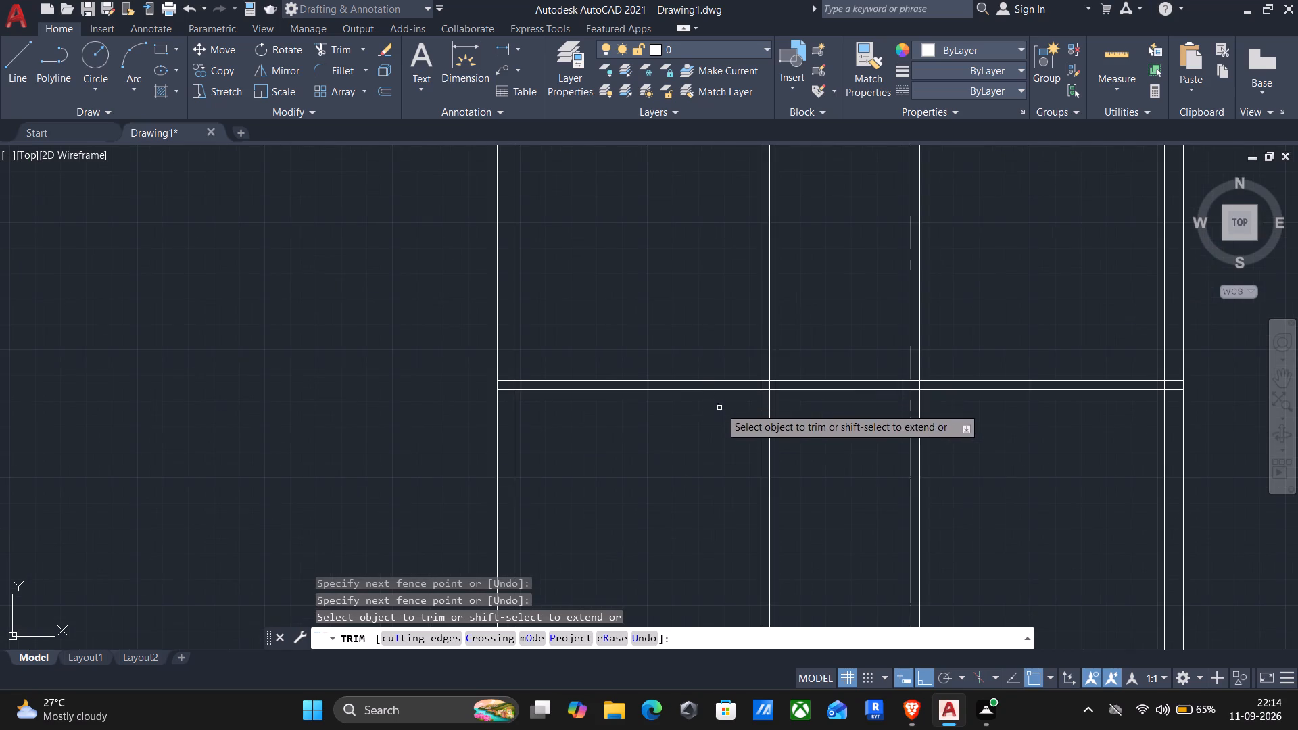
scroll(769, 405, up, 3)
scroll(753, 340, up, 1)
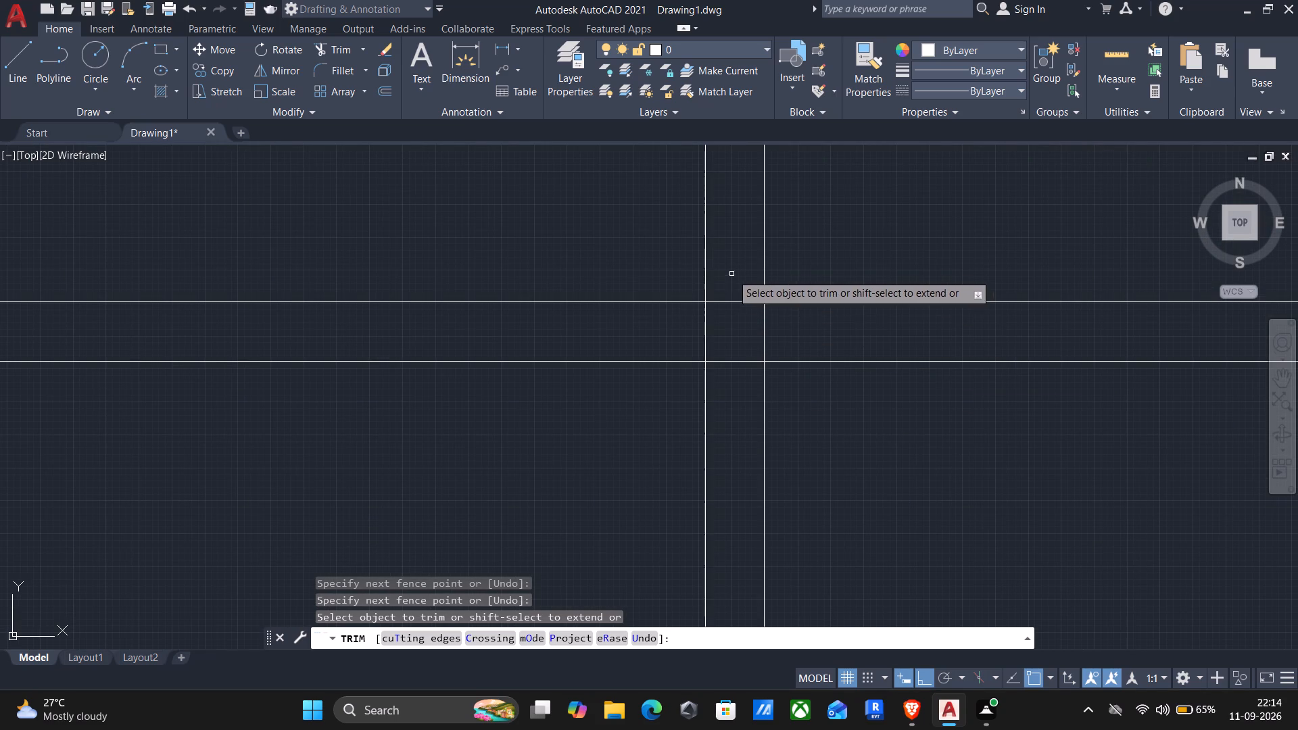
drag(723, 278, 732, 383)
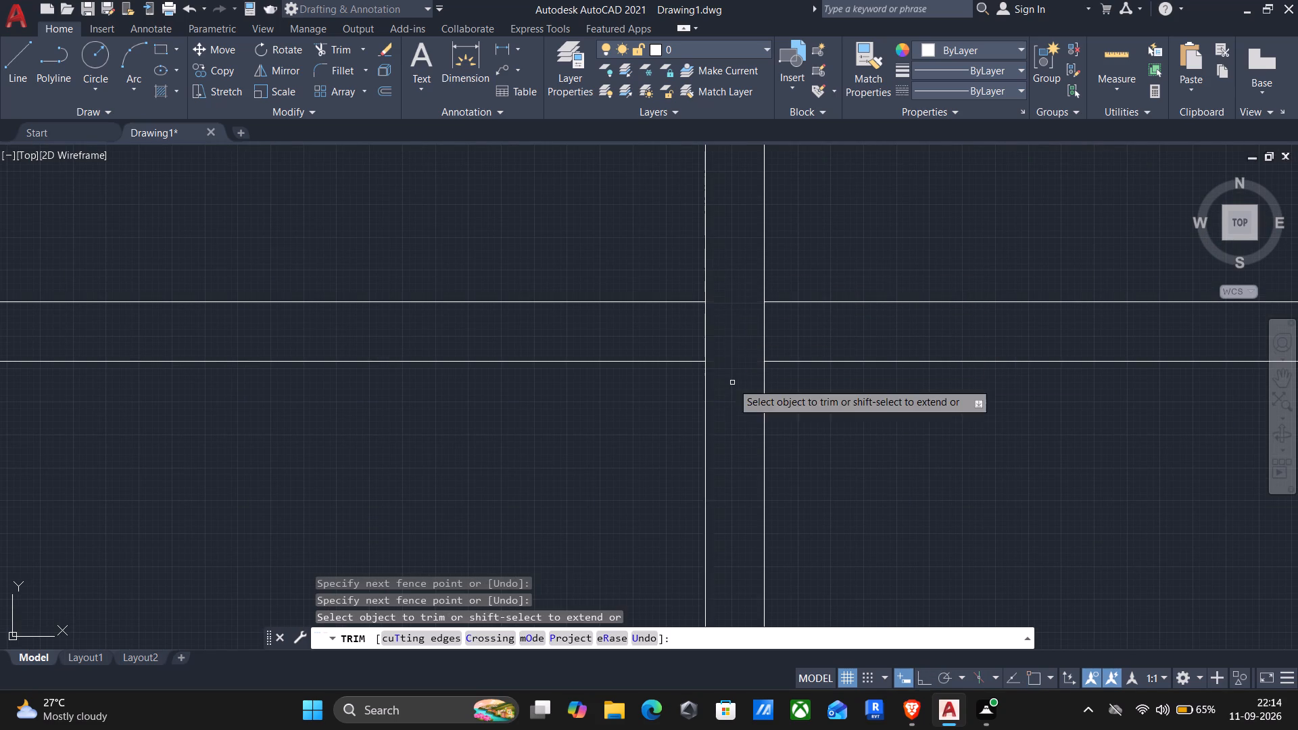
scroll(732, 383, down, 3)
scroll(998, 360, up, 4)
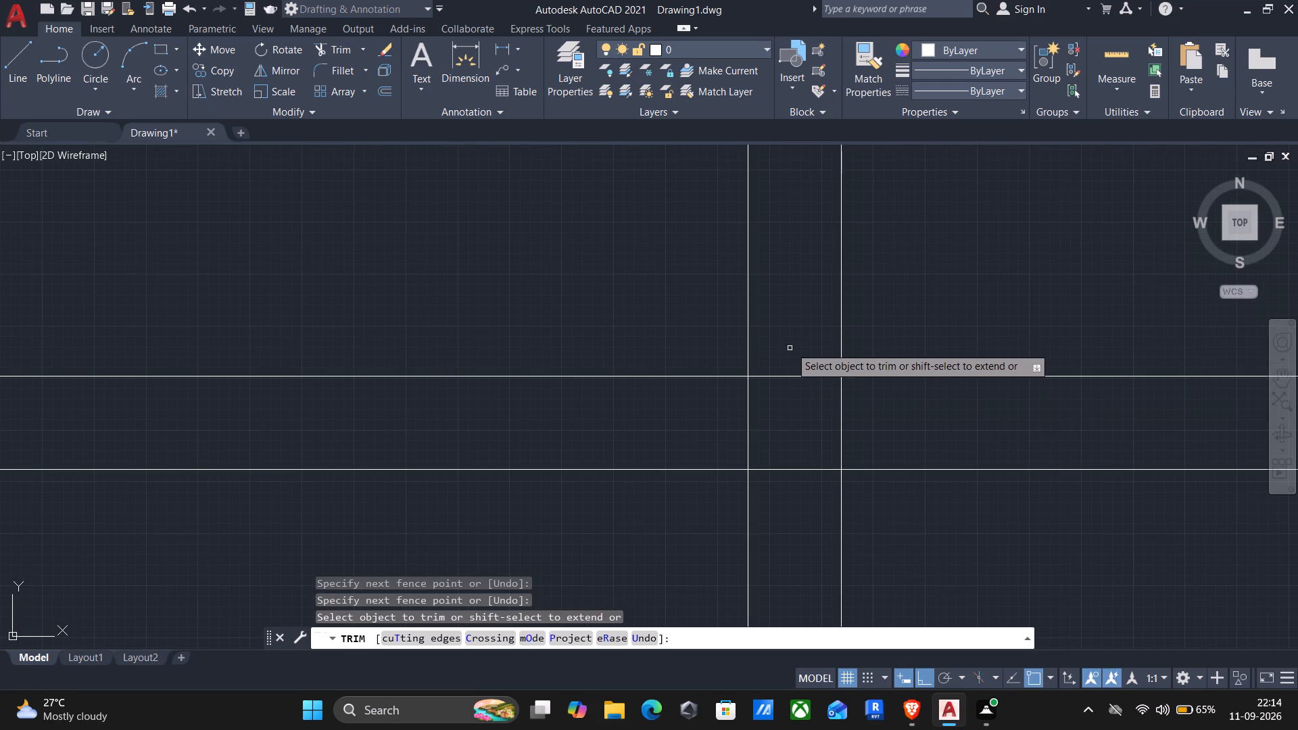
click(791, 341)
click(771, 550)
scroll(771, 550, down, 4)
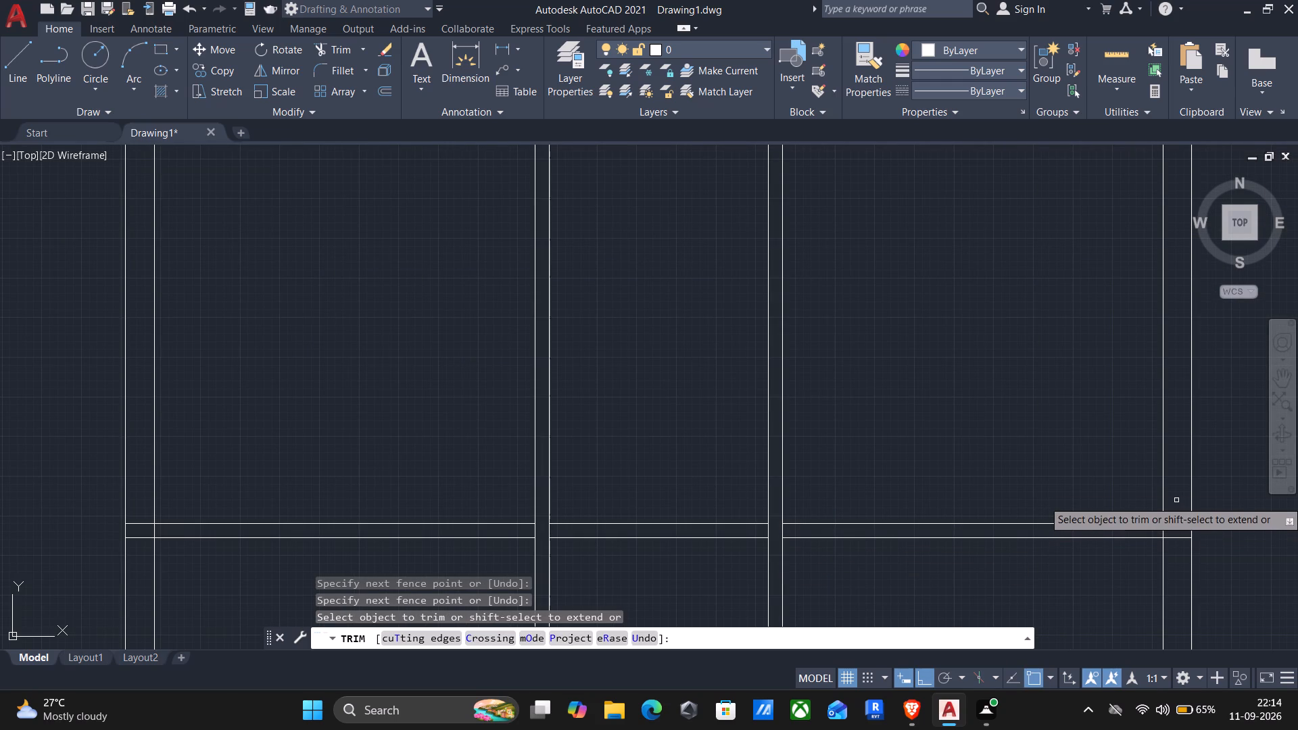
key(Escape)
Offset the horizontal partition's lower line in the left bay 7.75' downward, and offset the resulting line 4.5" for a second partition.
scroll(1, 358, down, 2)
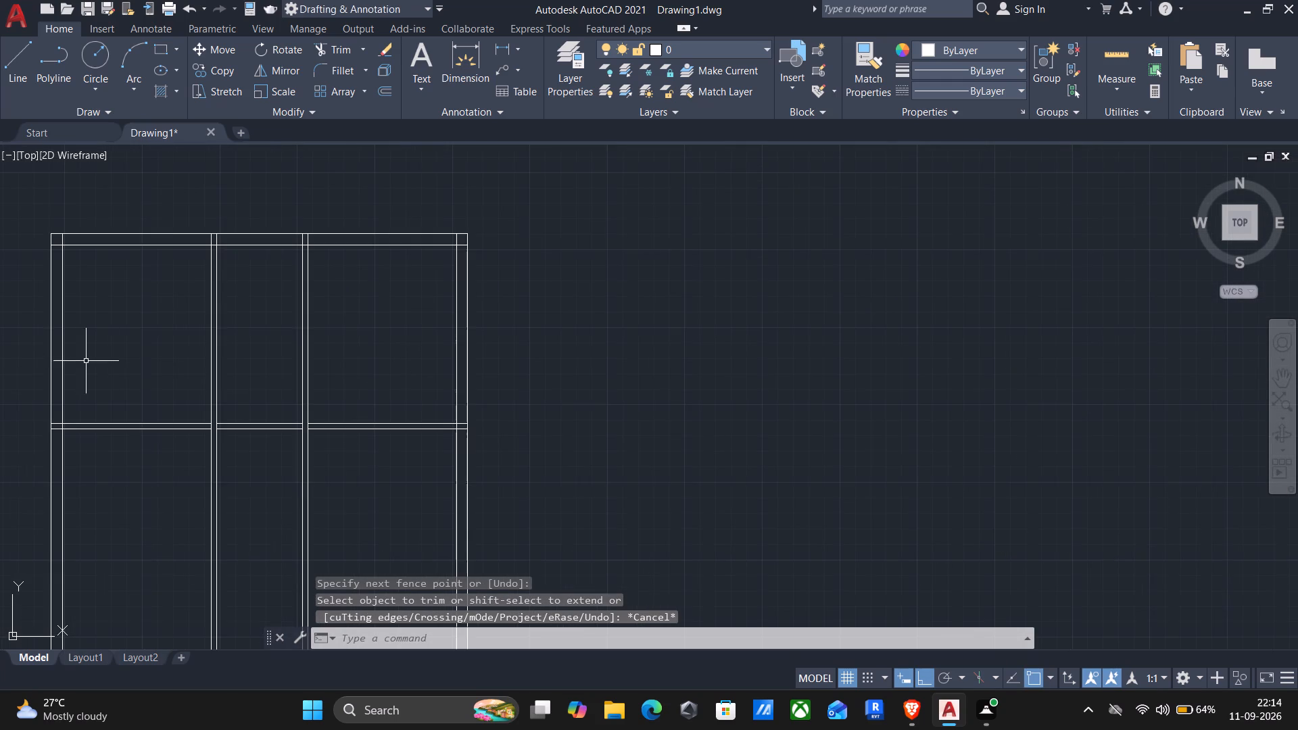
middle_drag(156, 361, 337, 249)
key(o)
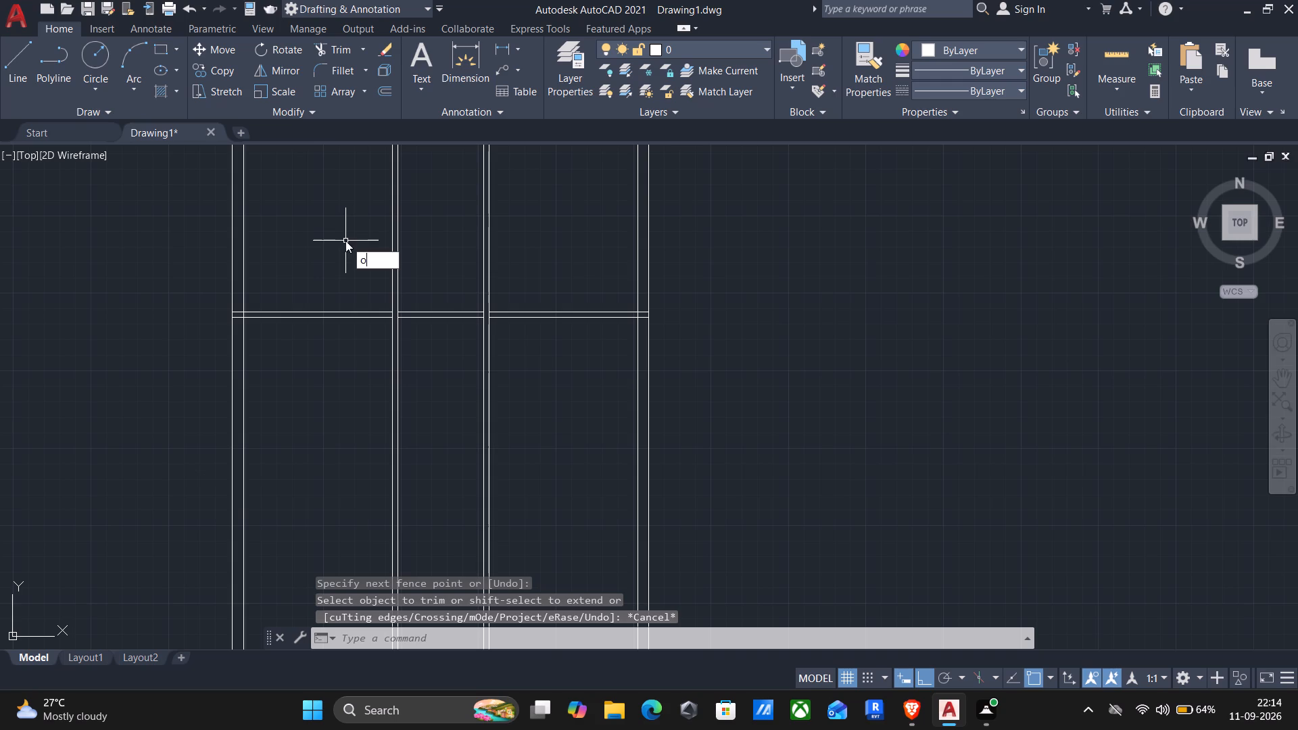
key(Return)
click(322, 334)
click(286, 406)
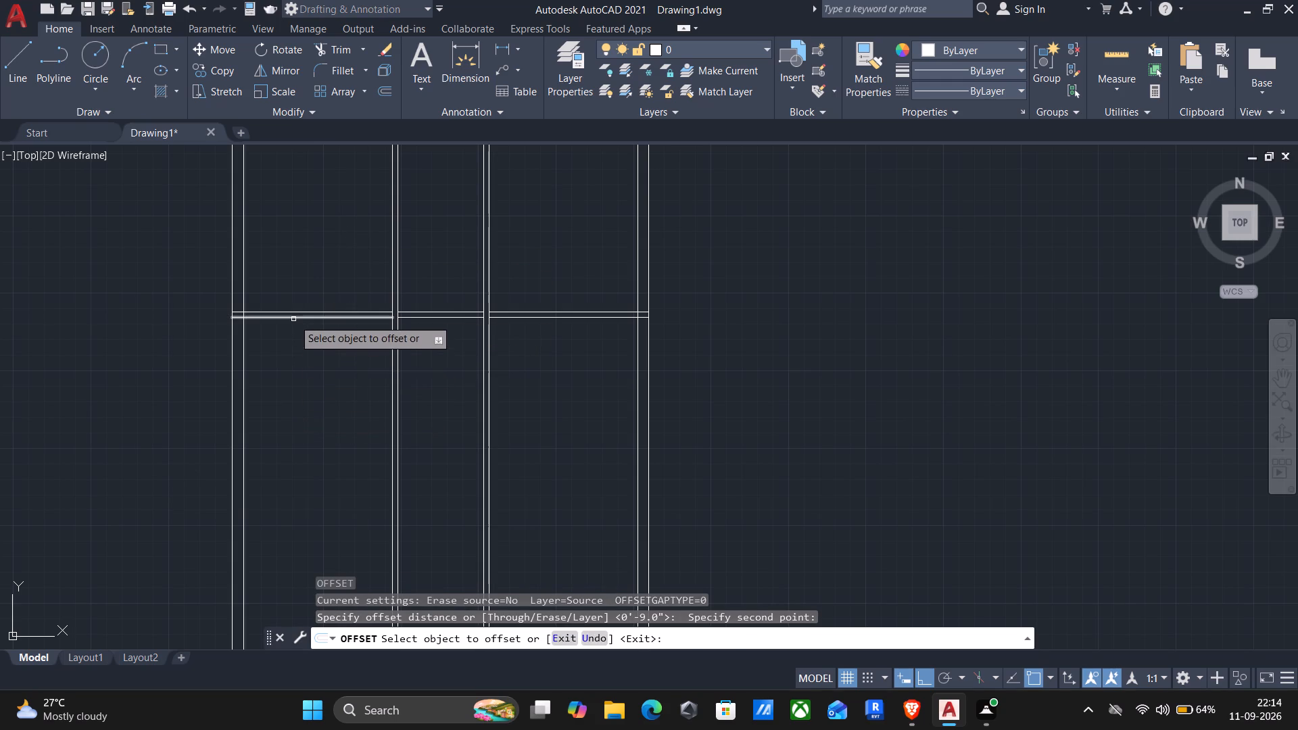
click(293, 319)
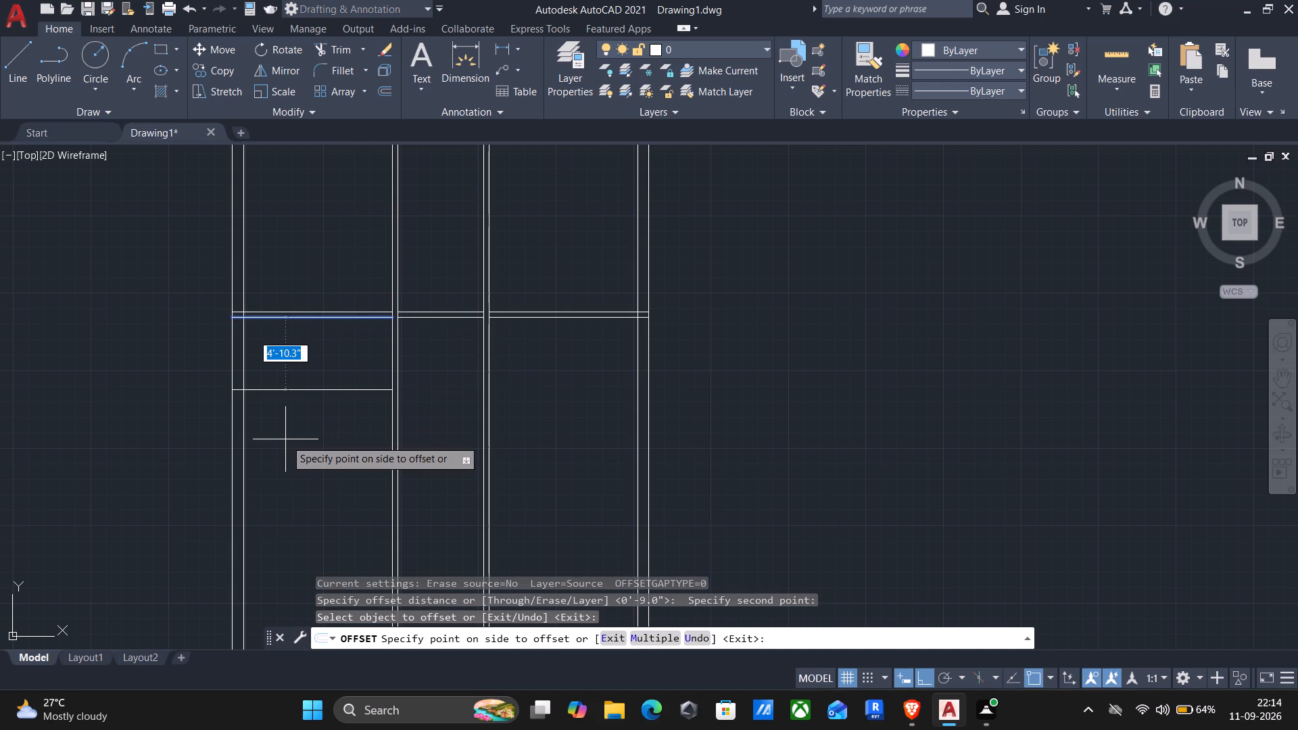
text(7.75')
key(Return)
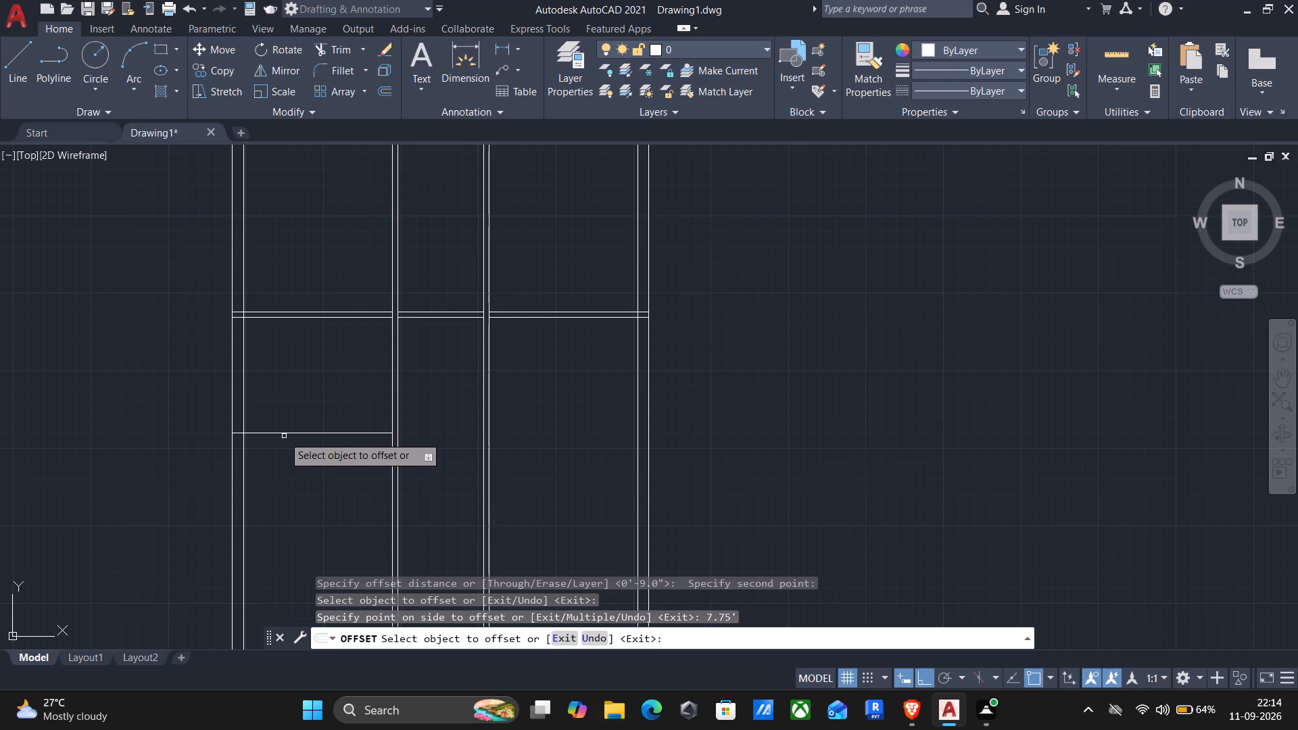
click(271, 431)
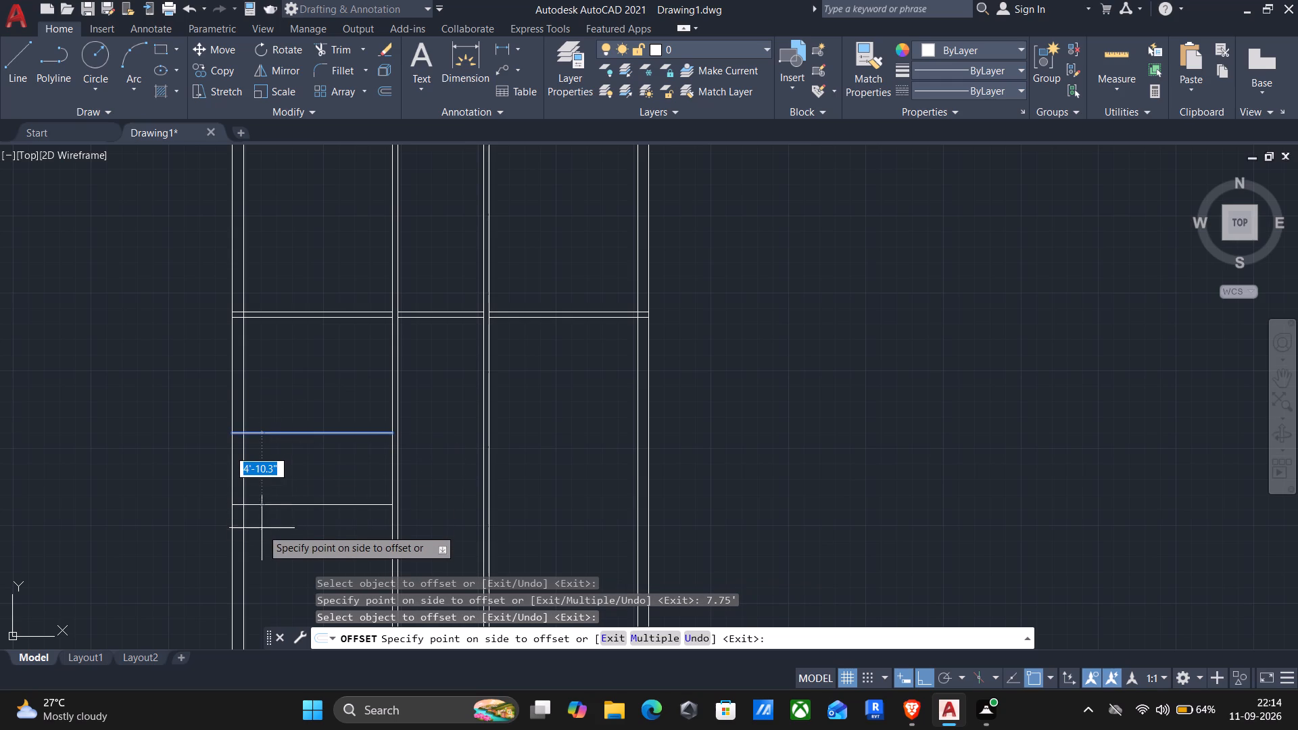
text(4.5")
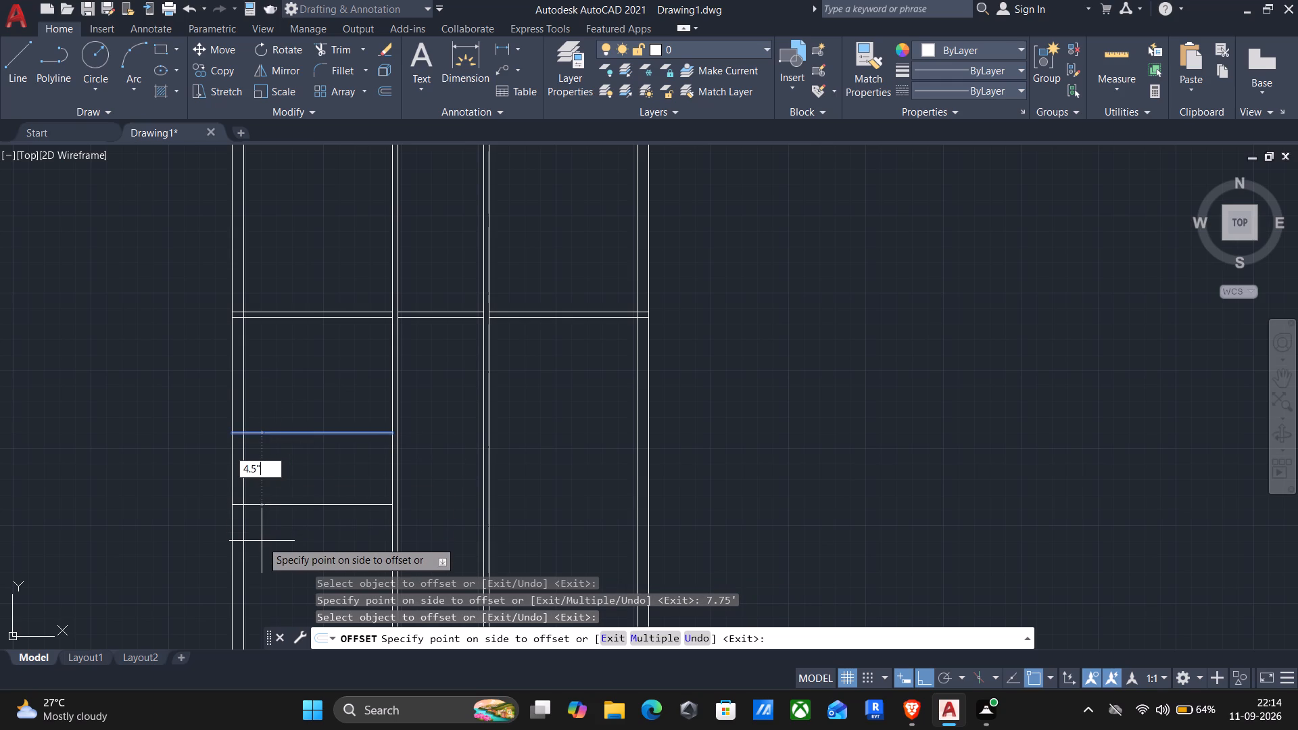
key(Return)
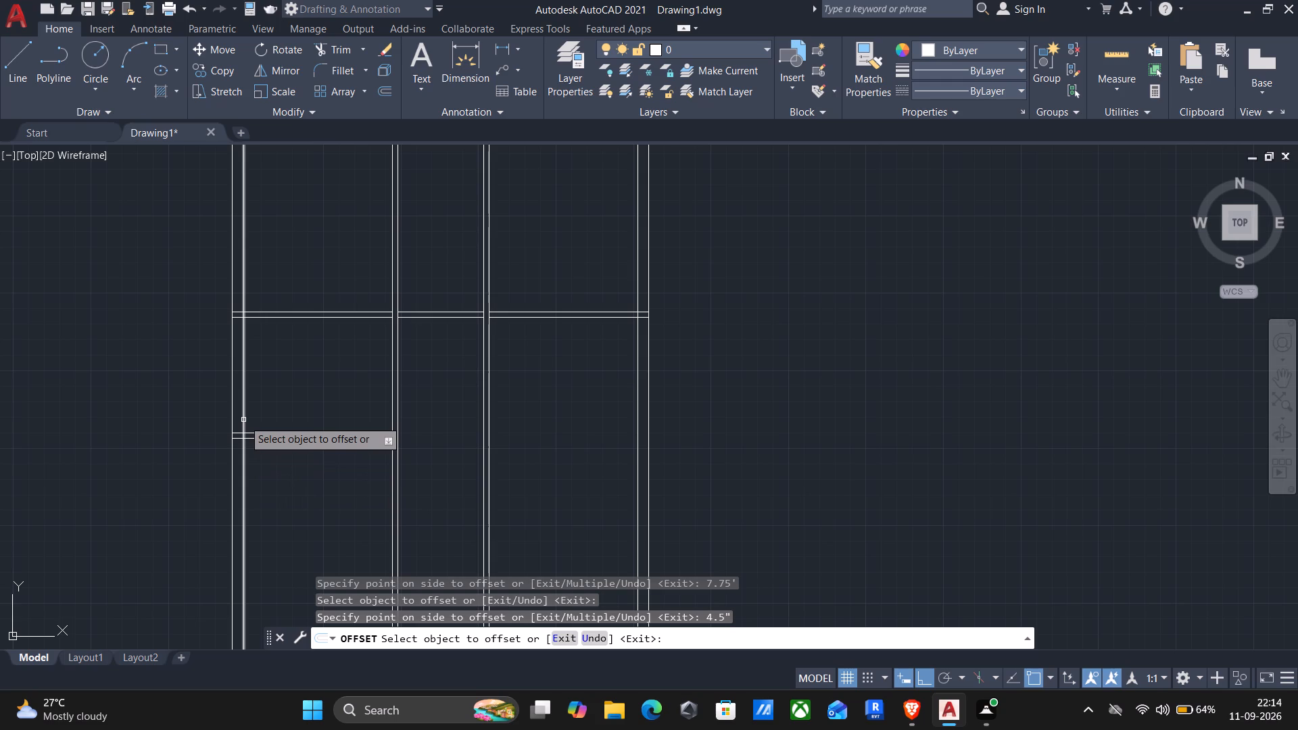
Offset the left outer wall's inner line 6' to the right, and offset the resulting line 4.5" for a vertical partition.
click(243, 420)
text(6')
key(Return)
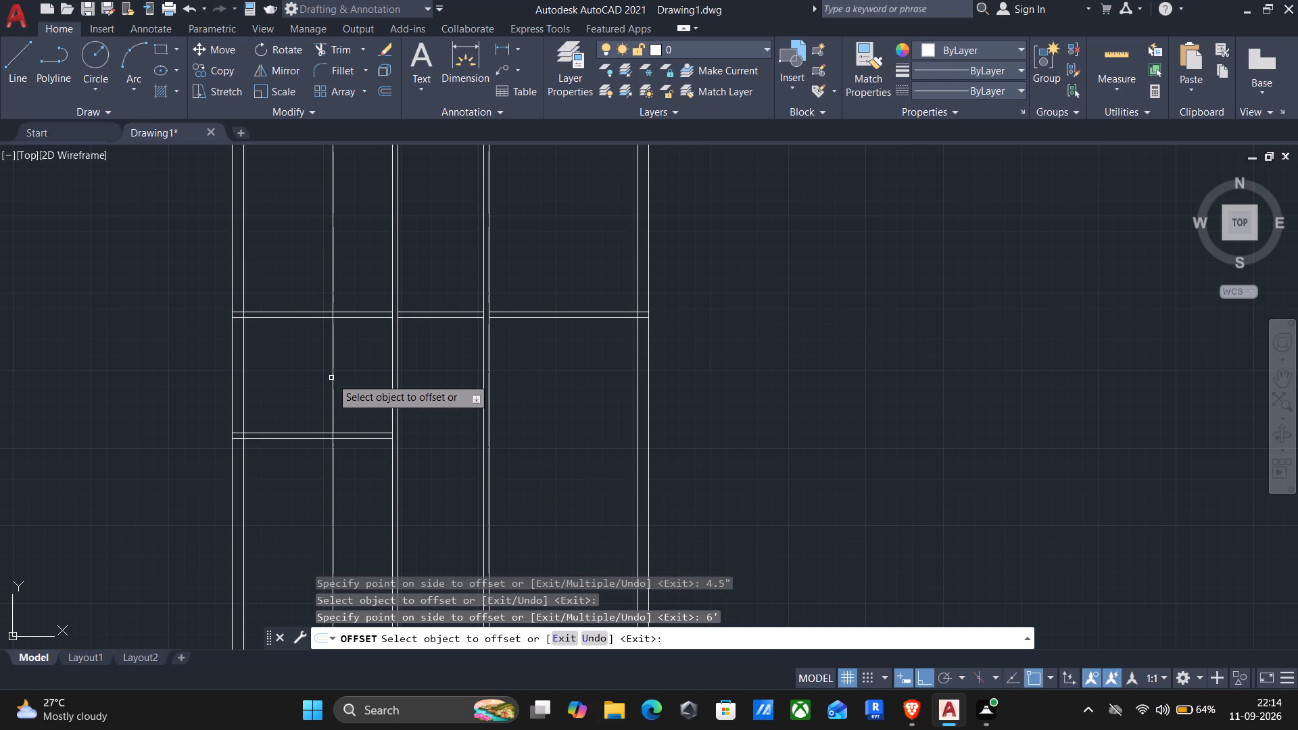
click(333, 370)
text(4.5")
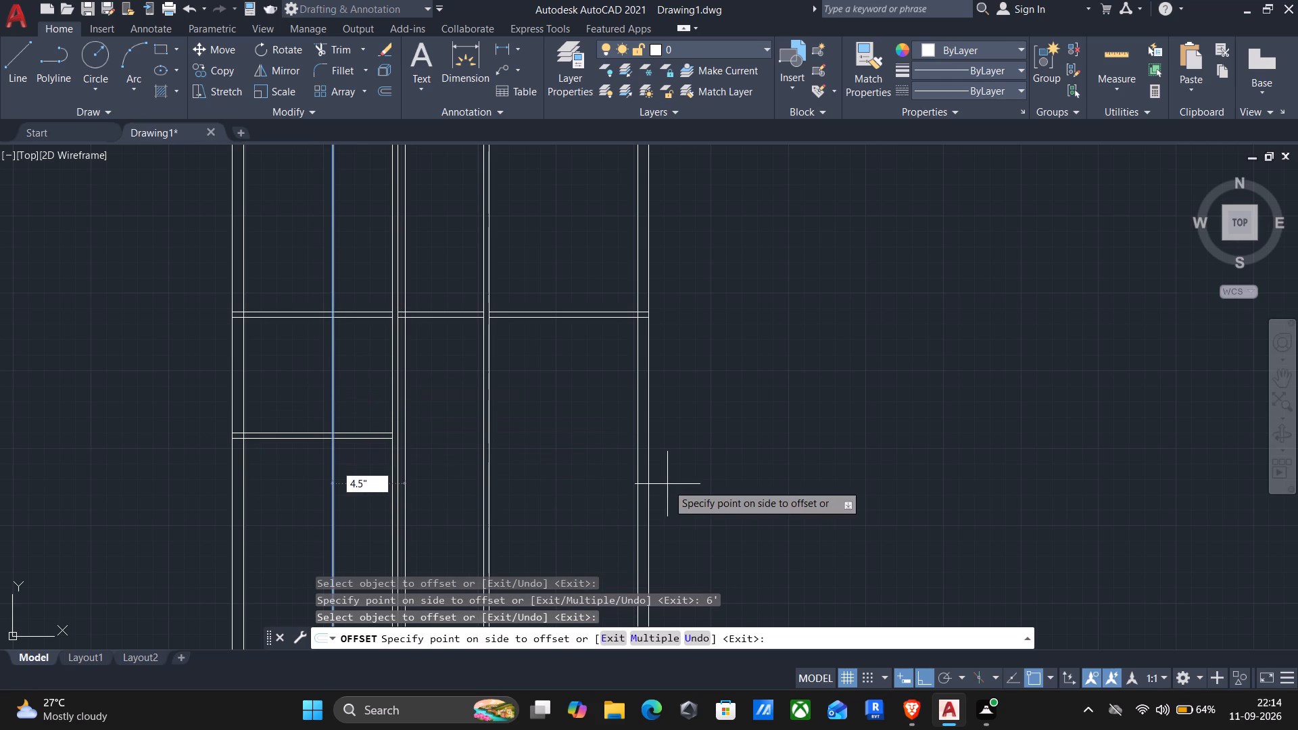
key(Return)
Offset the lower line of the left bay's second horizontal partition 16' downward, and offset the resulting line 9" for the wall below.
middle_drag(388, 400, 542, 252)
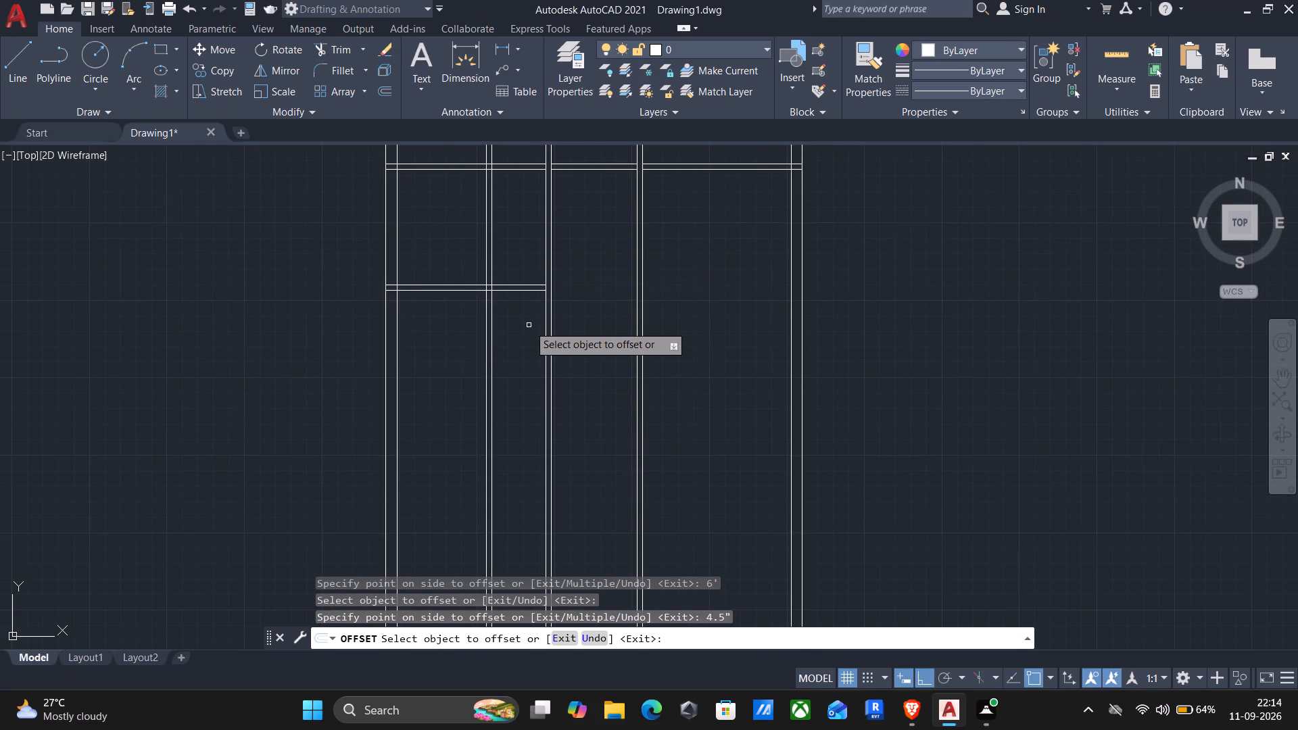
click(437, 291)
text(16)
key(apostrophe)
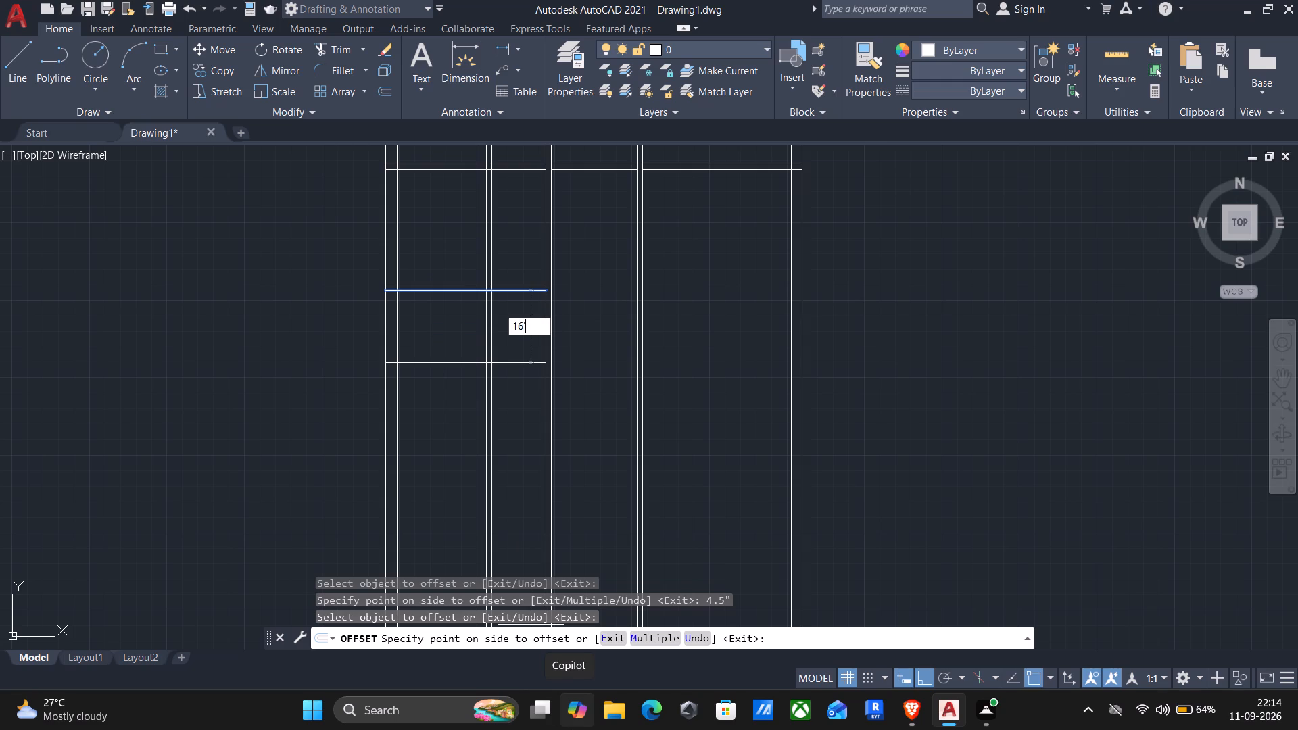
key(Return)
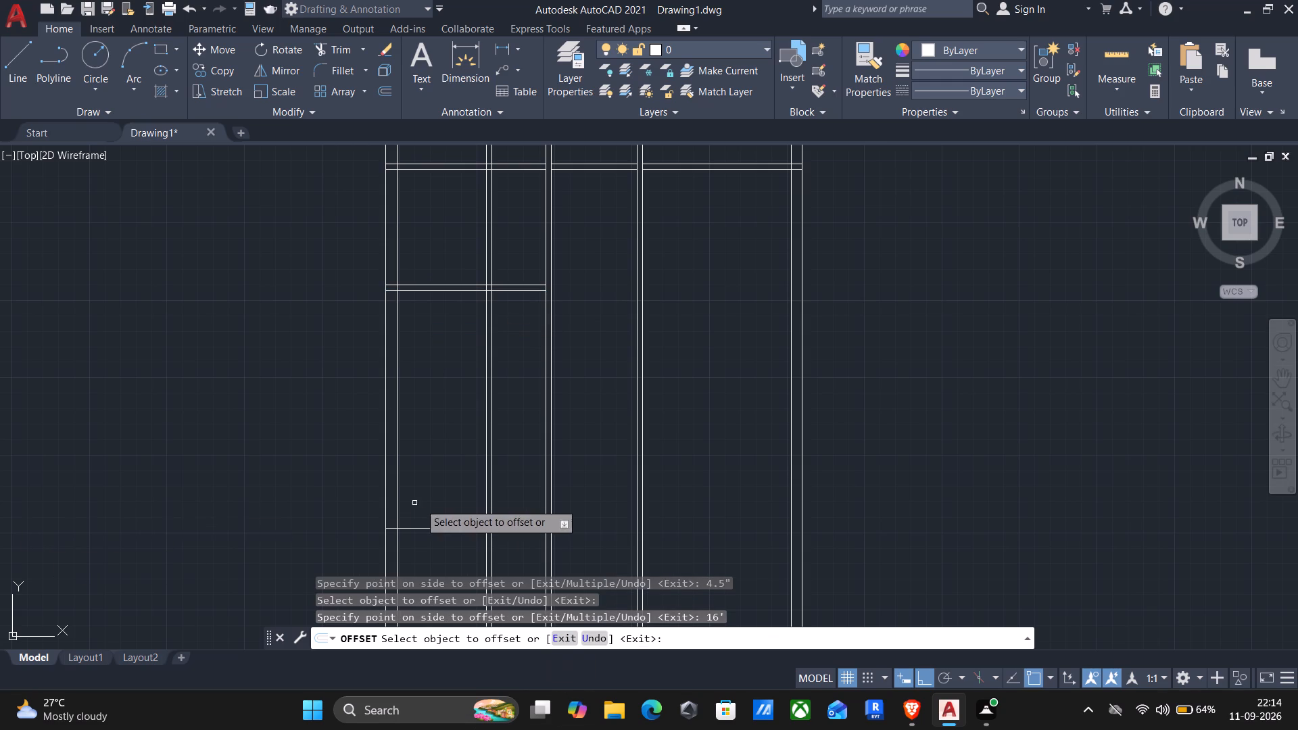
click(431, 531)
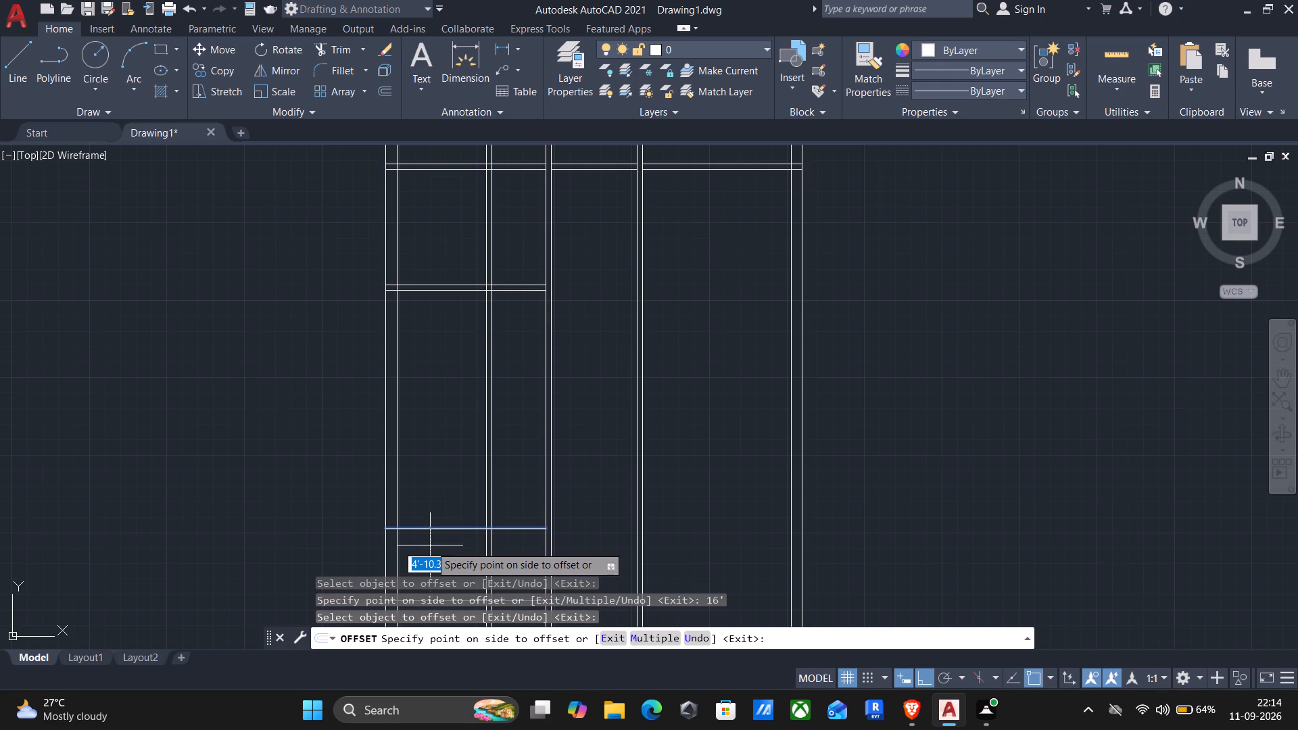
key(9)
key(shift+quotedbl)
key(Return)
middle_drag(644, 404, 631, 370)
middle_drag(631, 366, 623, 324)
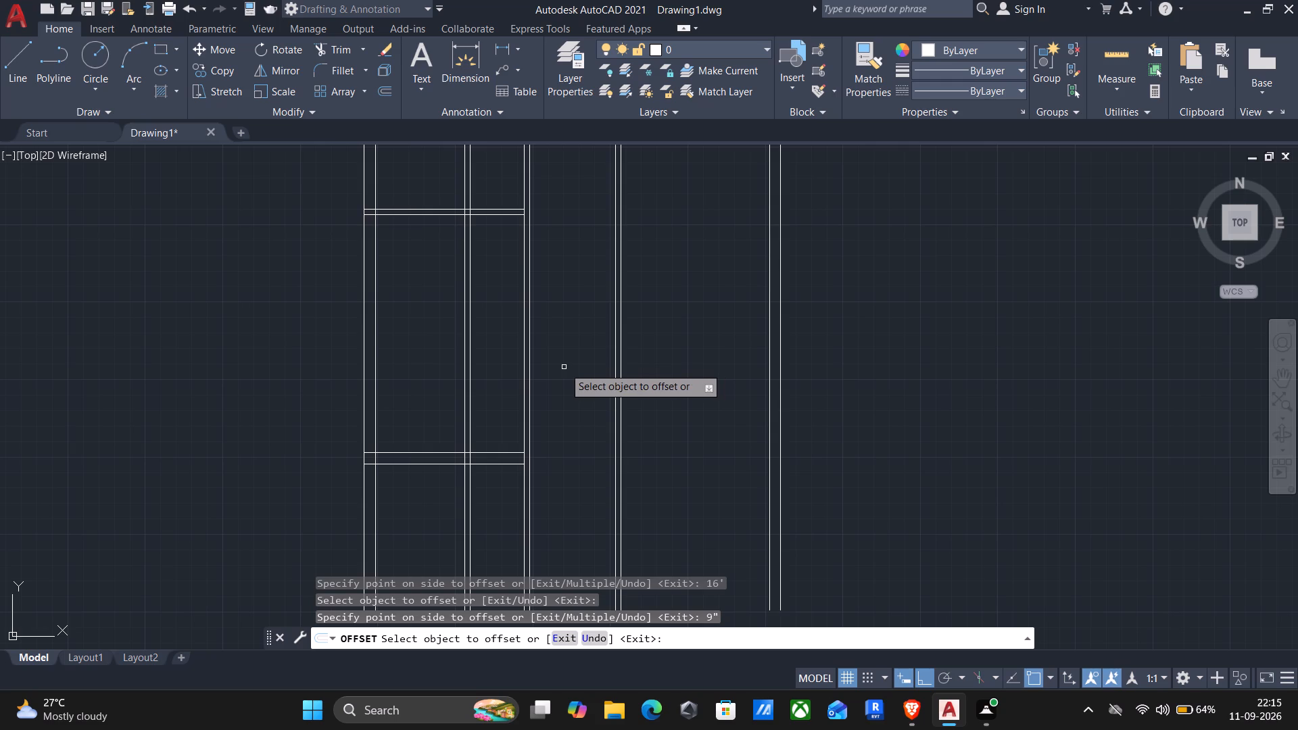
key(Escape)
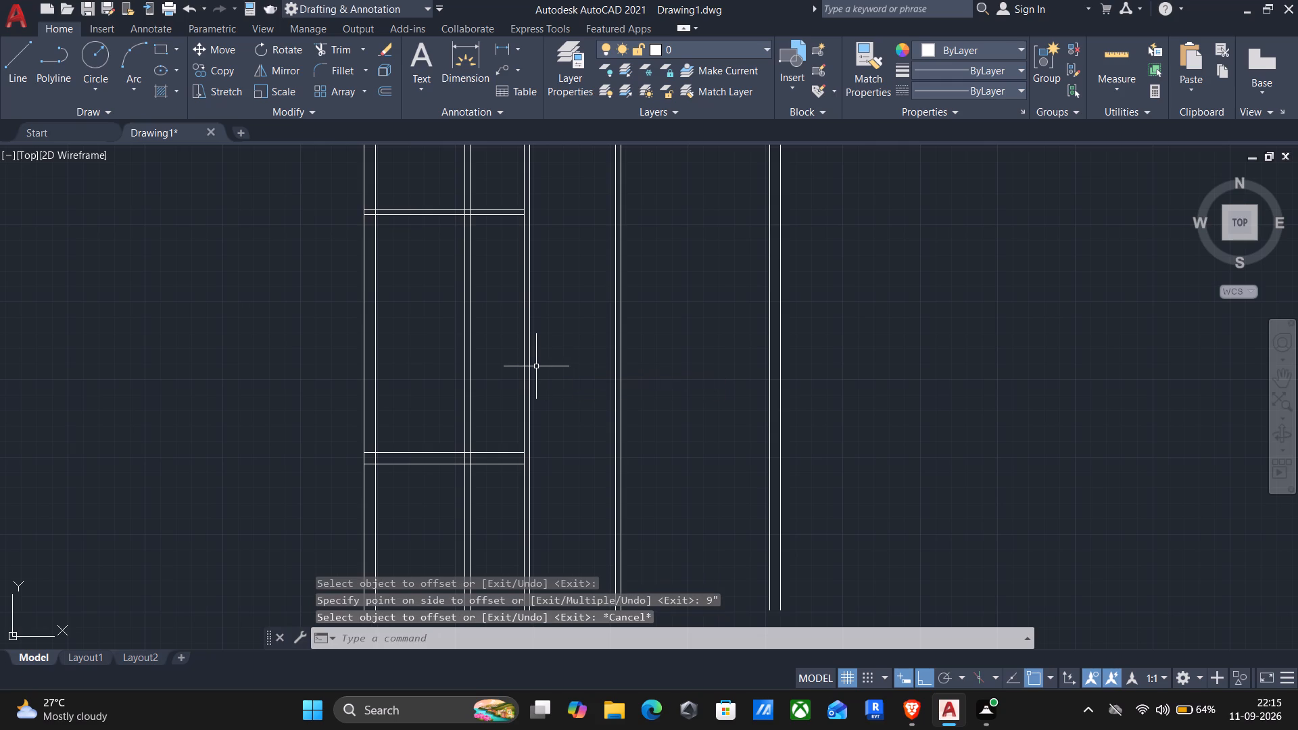
Trim the vertical partition lines crossing the 16' high room in the left bay.
text(tr)
key(Return)
drag(491, 363, 455, 383)
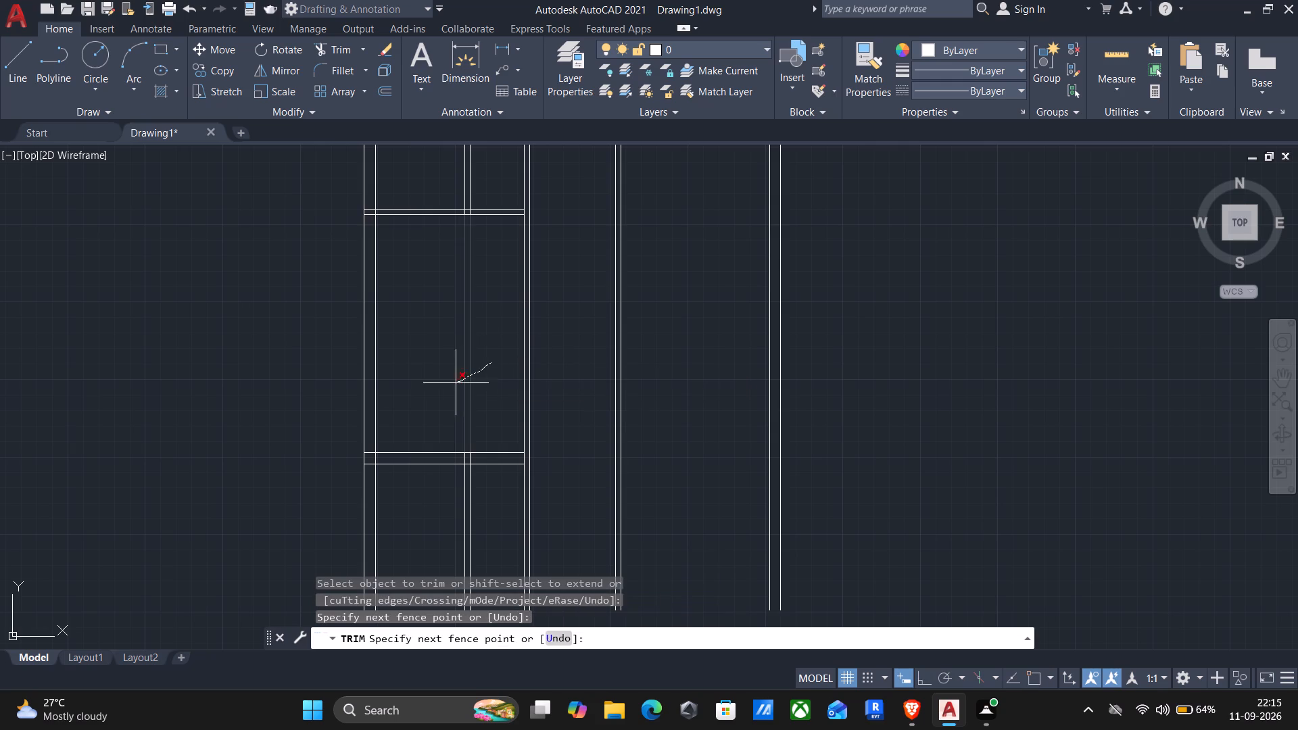
drag(455, 383, 443, 391)
key(Escape)
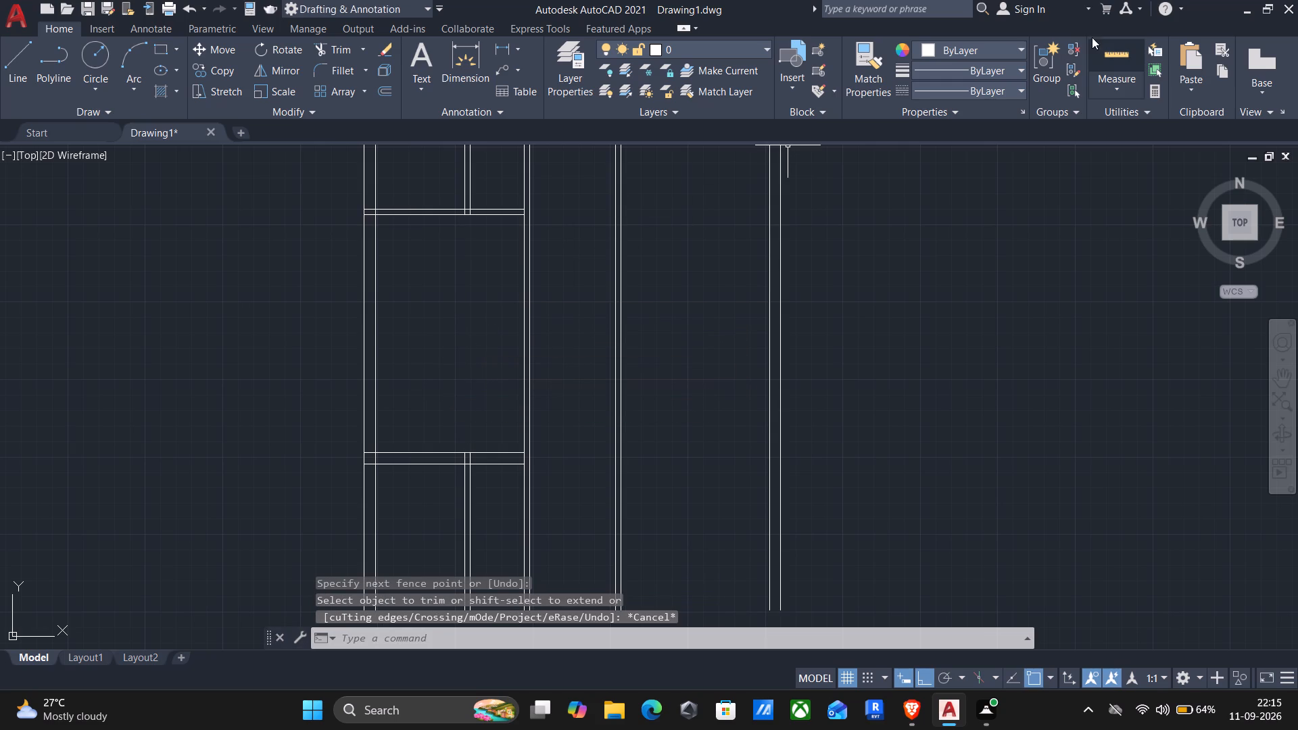
Measure the inside width and height of the lower room in the left bay.
click(1106, 53)
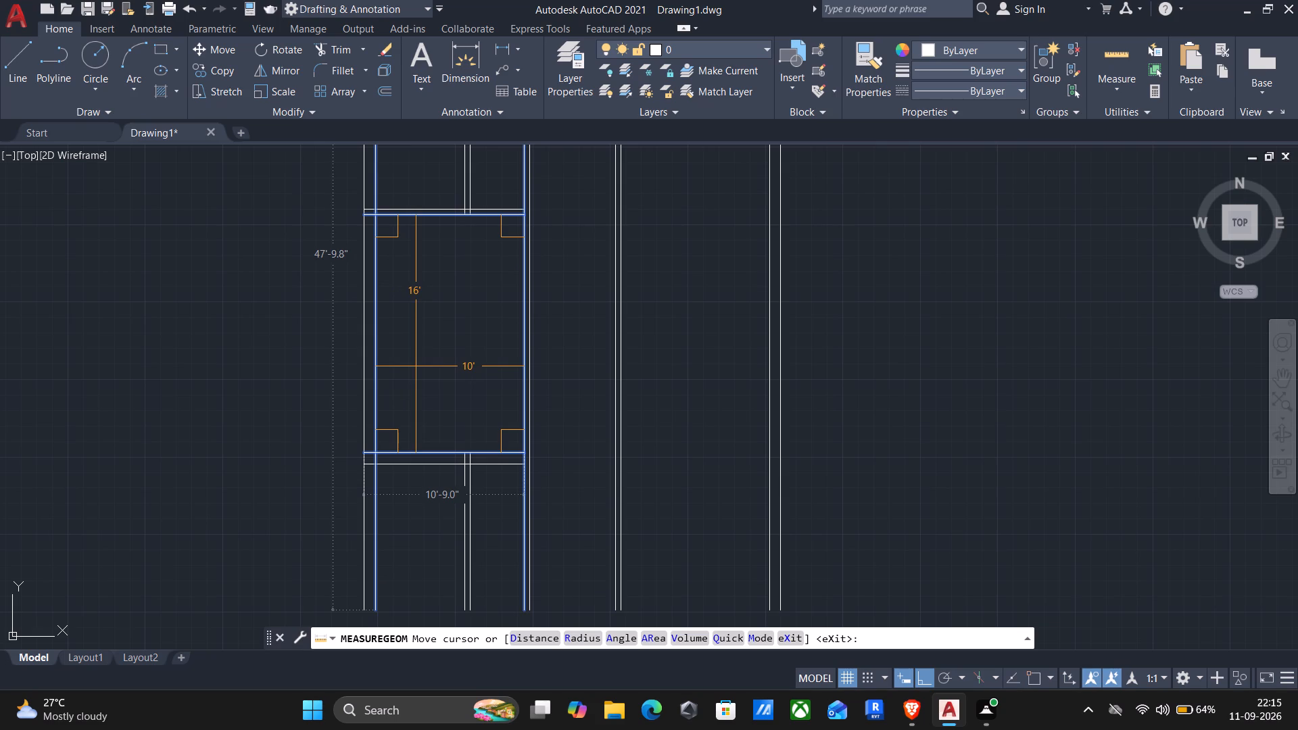
key(Escape)
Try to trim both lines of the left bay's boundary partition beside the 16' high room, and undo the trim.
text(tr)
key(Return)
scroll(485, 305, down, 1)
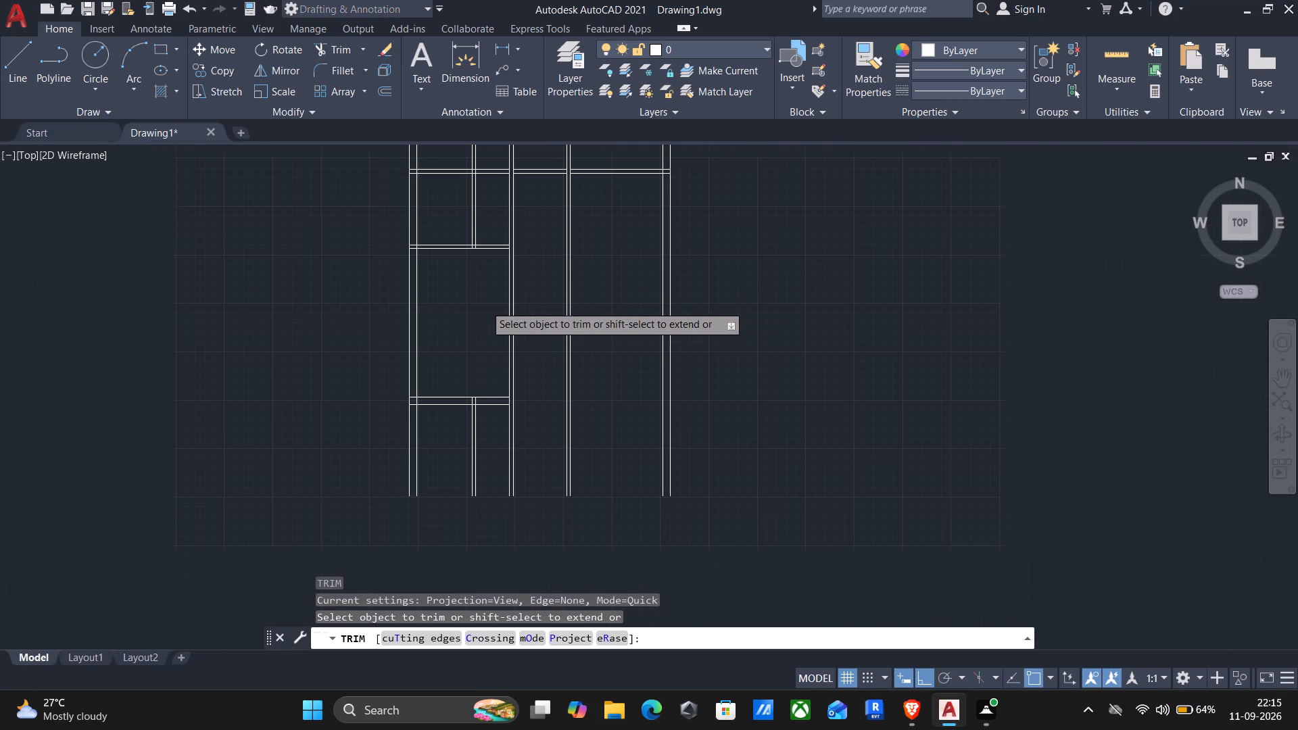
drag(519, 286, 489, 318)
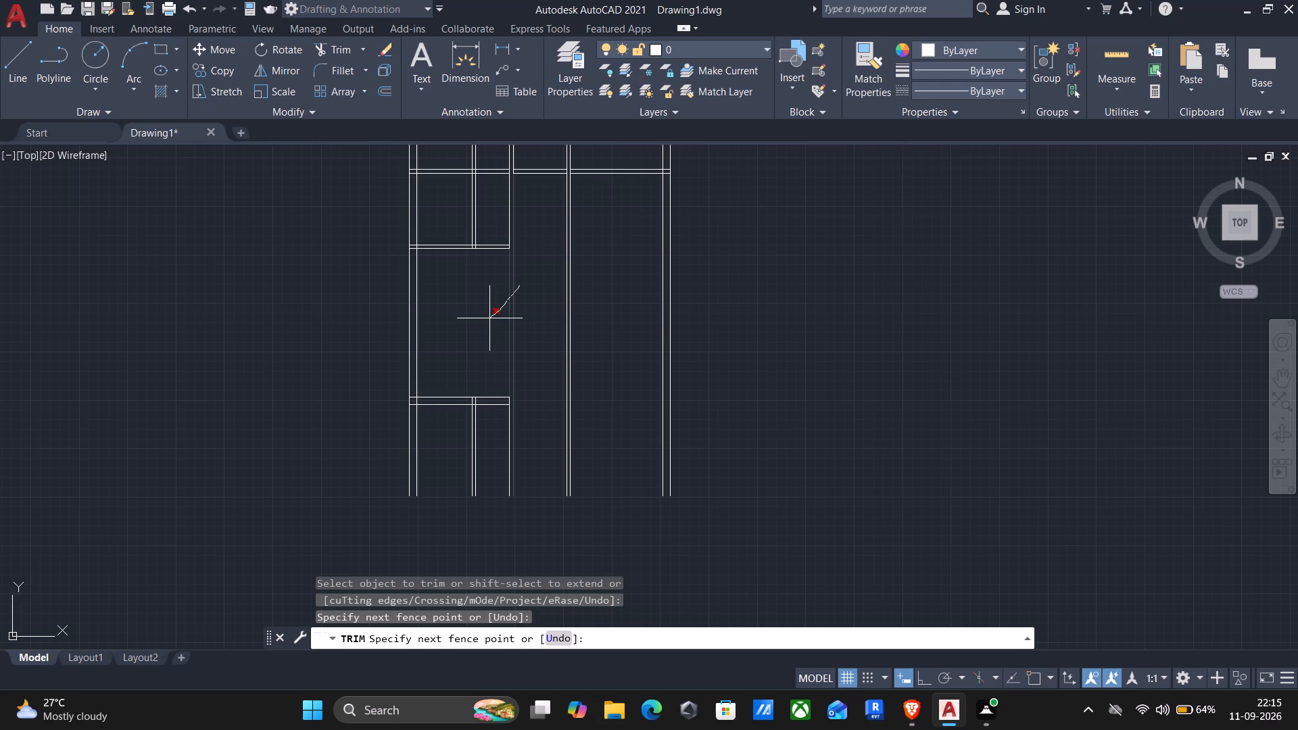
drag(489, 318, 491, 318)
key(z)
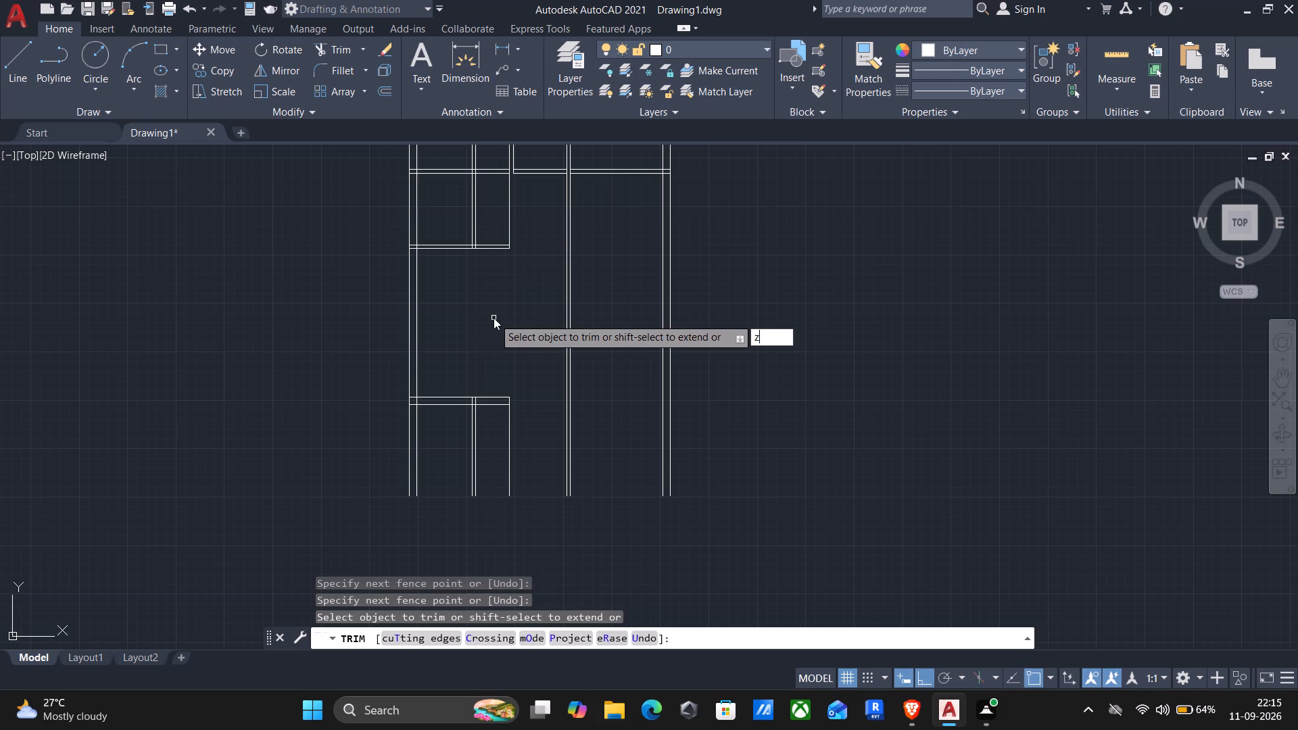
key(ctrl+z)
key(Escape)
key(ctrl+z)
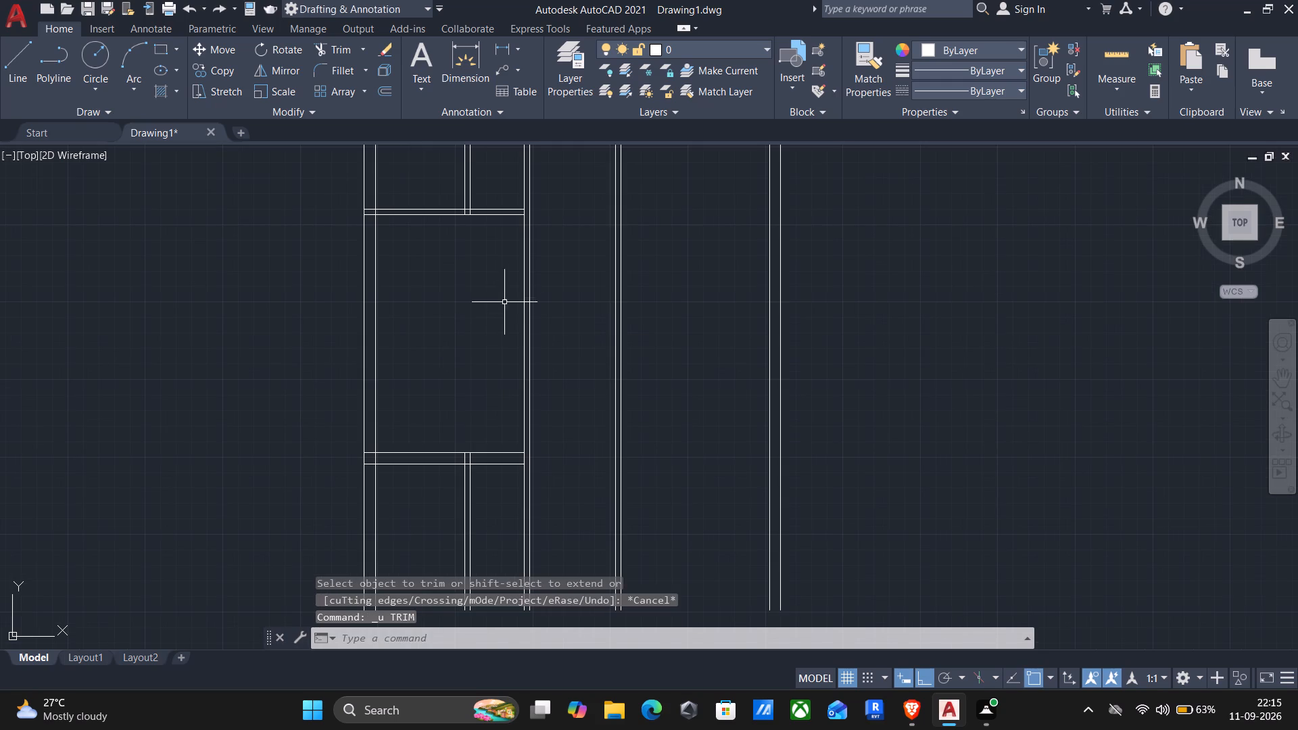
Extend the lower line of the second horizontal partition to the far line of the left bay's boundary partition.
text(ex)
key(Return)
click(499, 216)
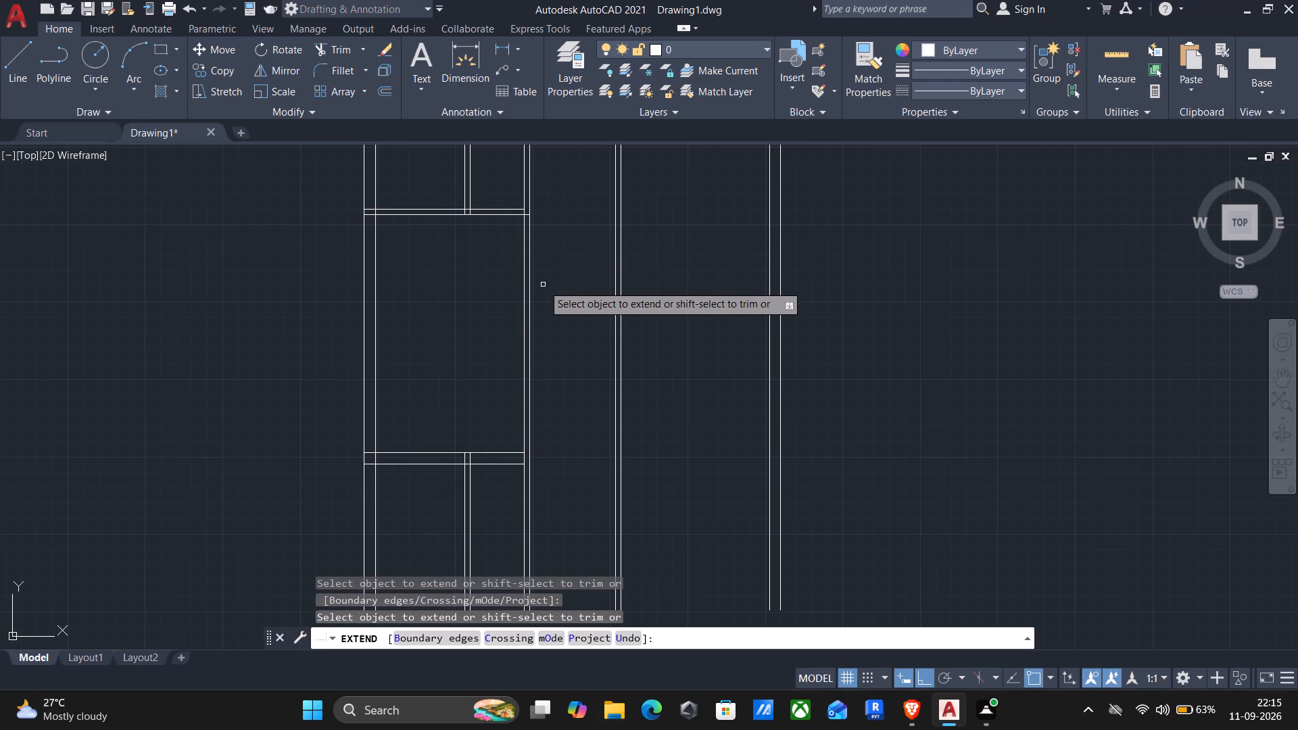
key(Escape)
Trim both lines of the left bay's boundary partition along the 16' high room, below the second horizontal partition.
text(tr)
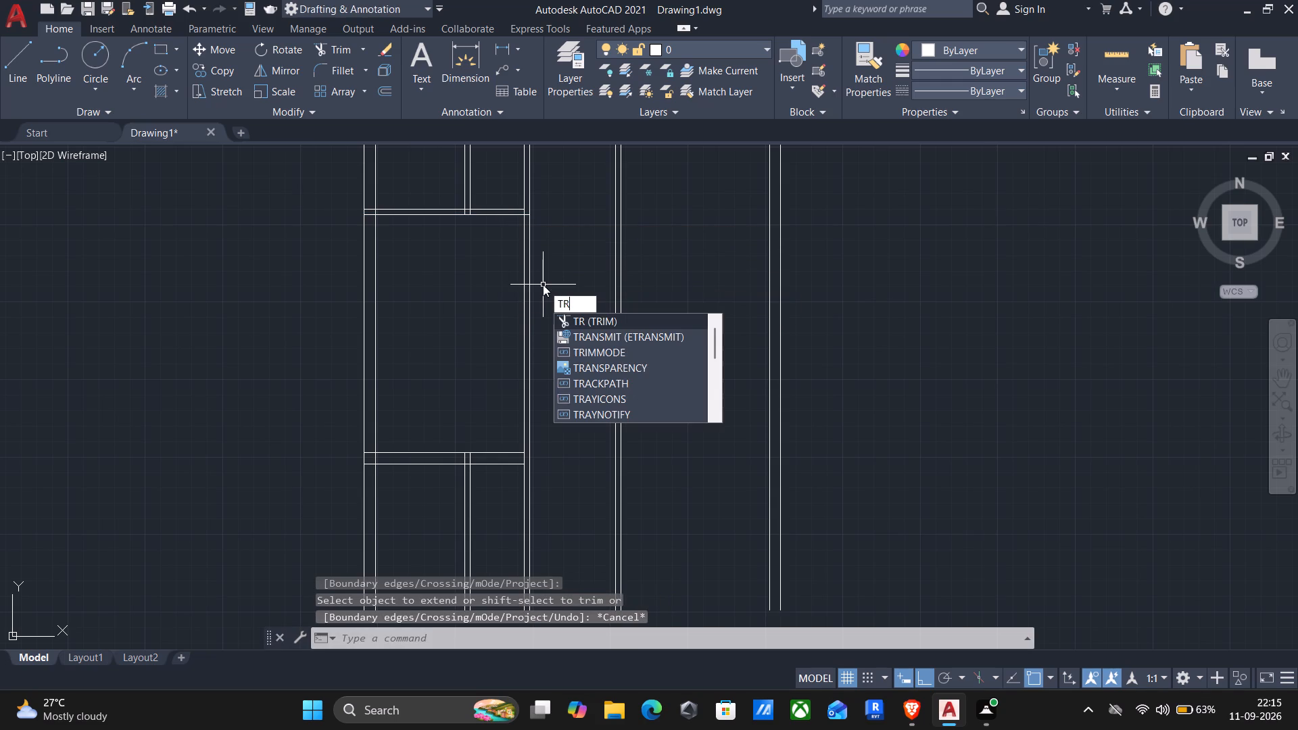
key(Return)
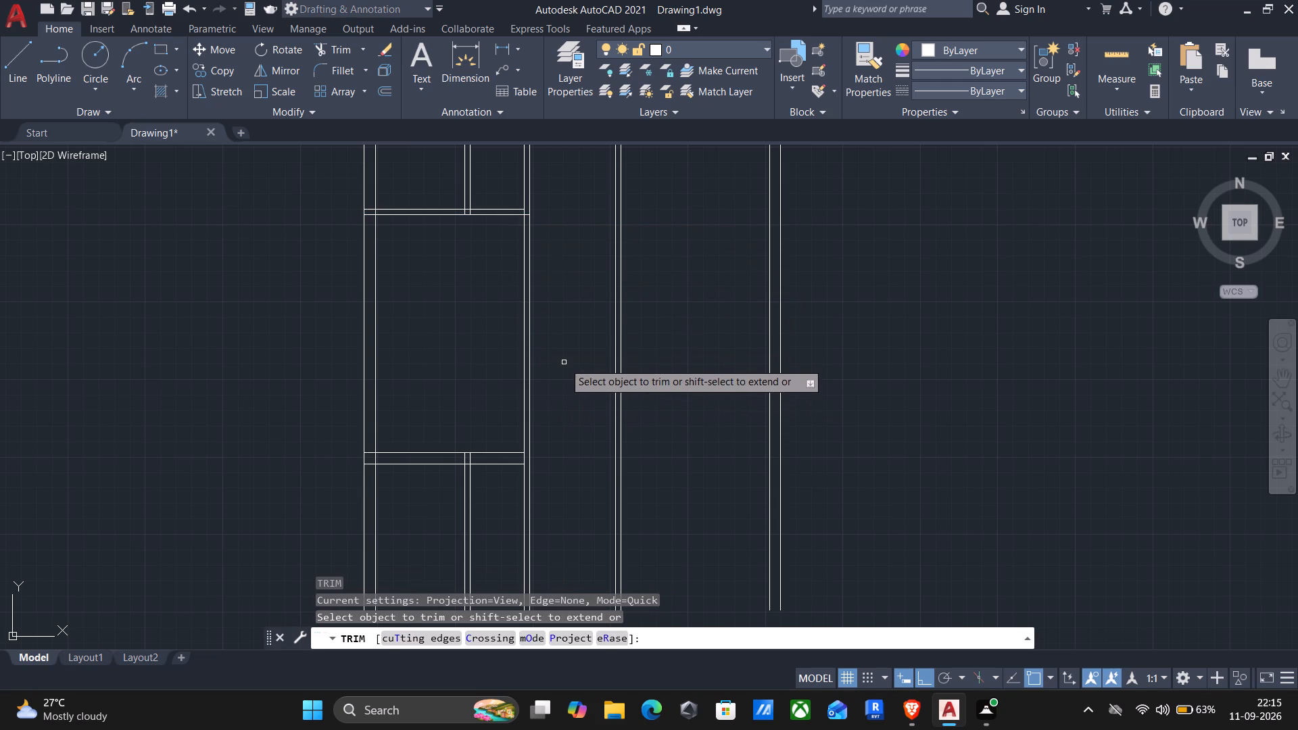
drag(564, 358, 490, 368)
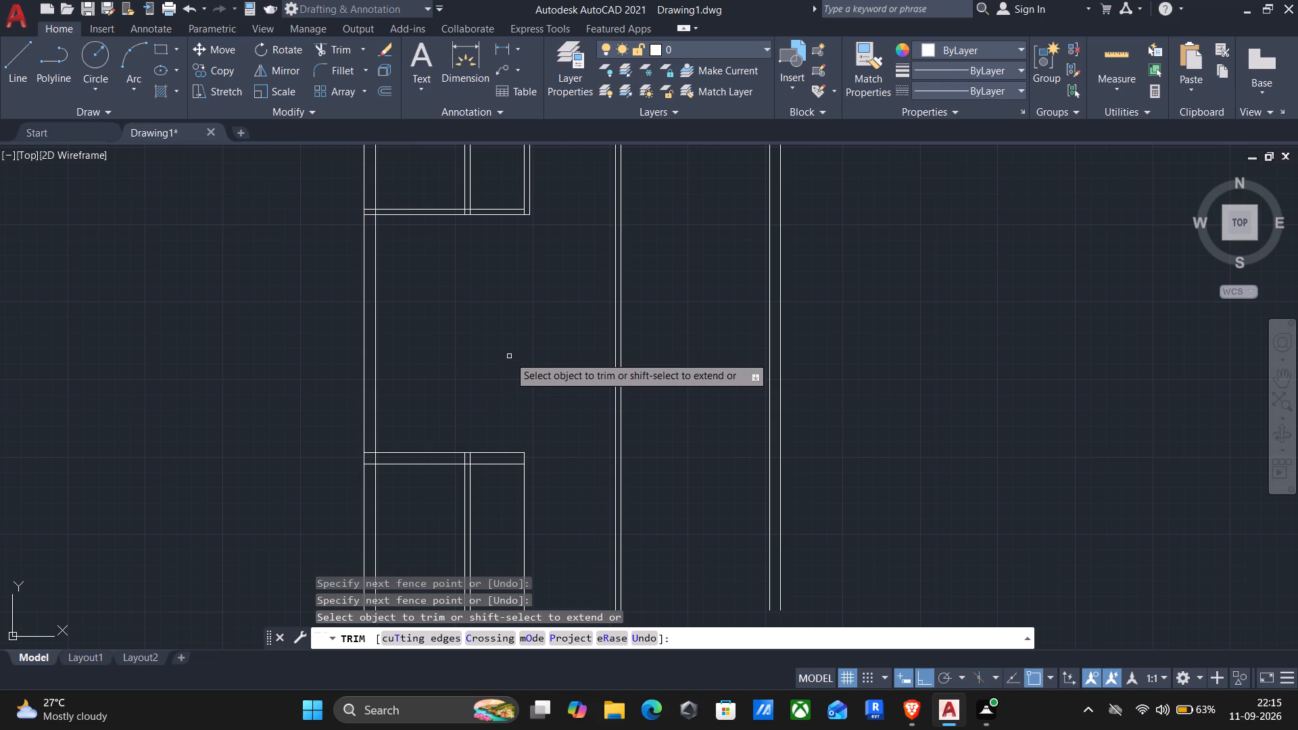
scroll(512, 354, down, 2)
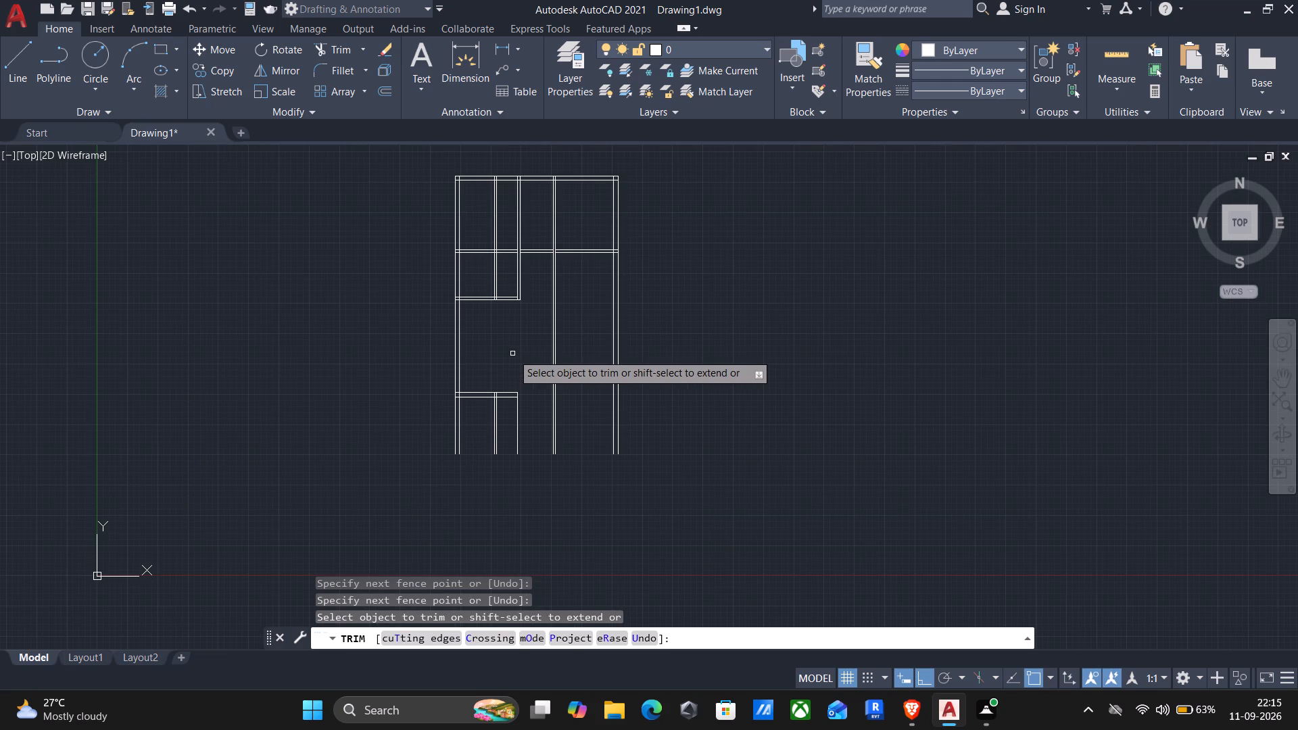
key(Escape)
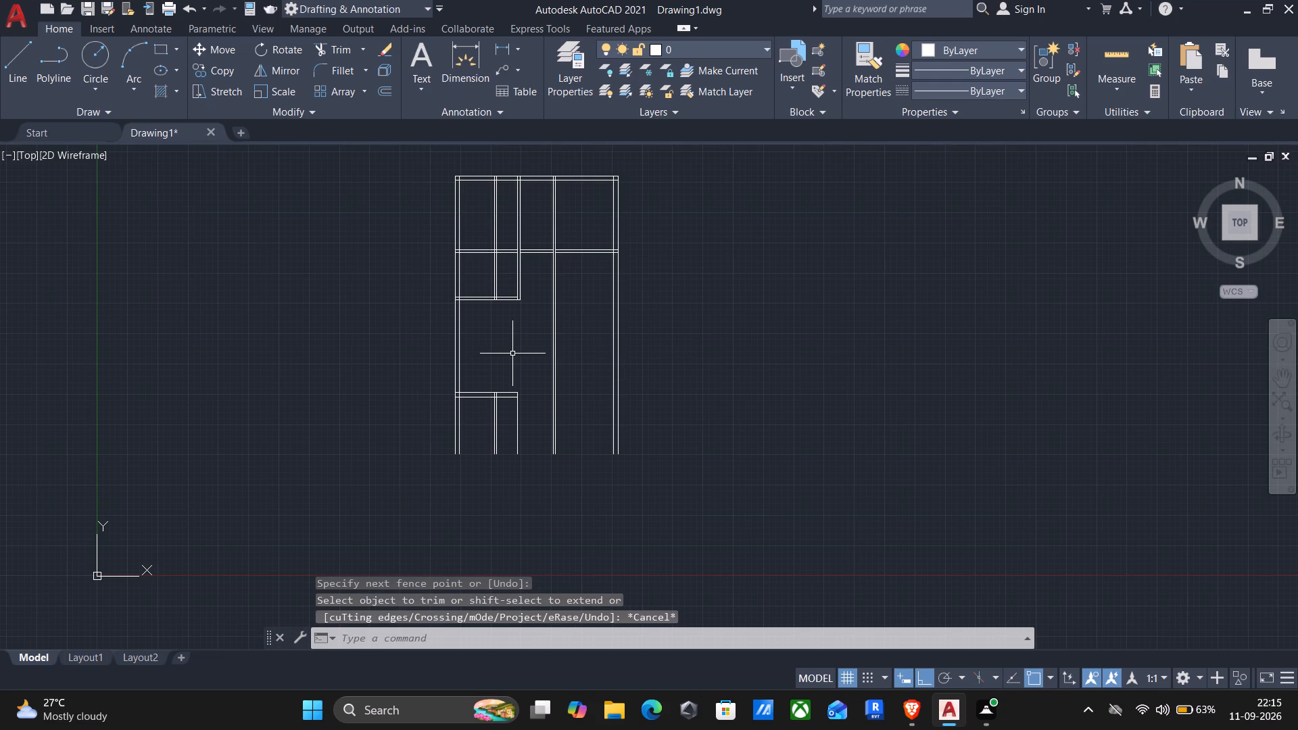
Trim the 6' vertical partition's lines inside the top left room and where they cross the first horizontal partition.
text(tr)
key(Return)
scroll(497, 237, up, 6)
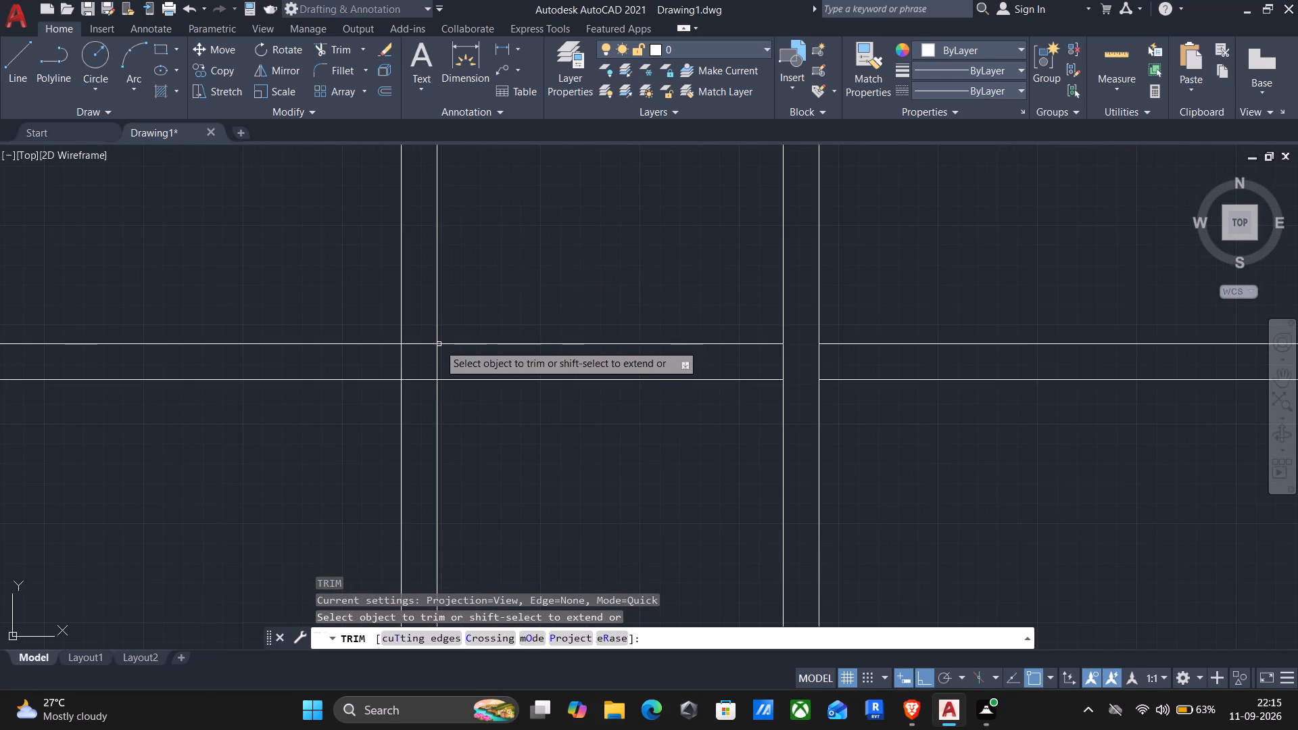
click(389, 363)
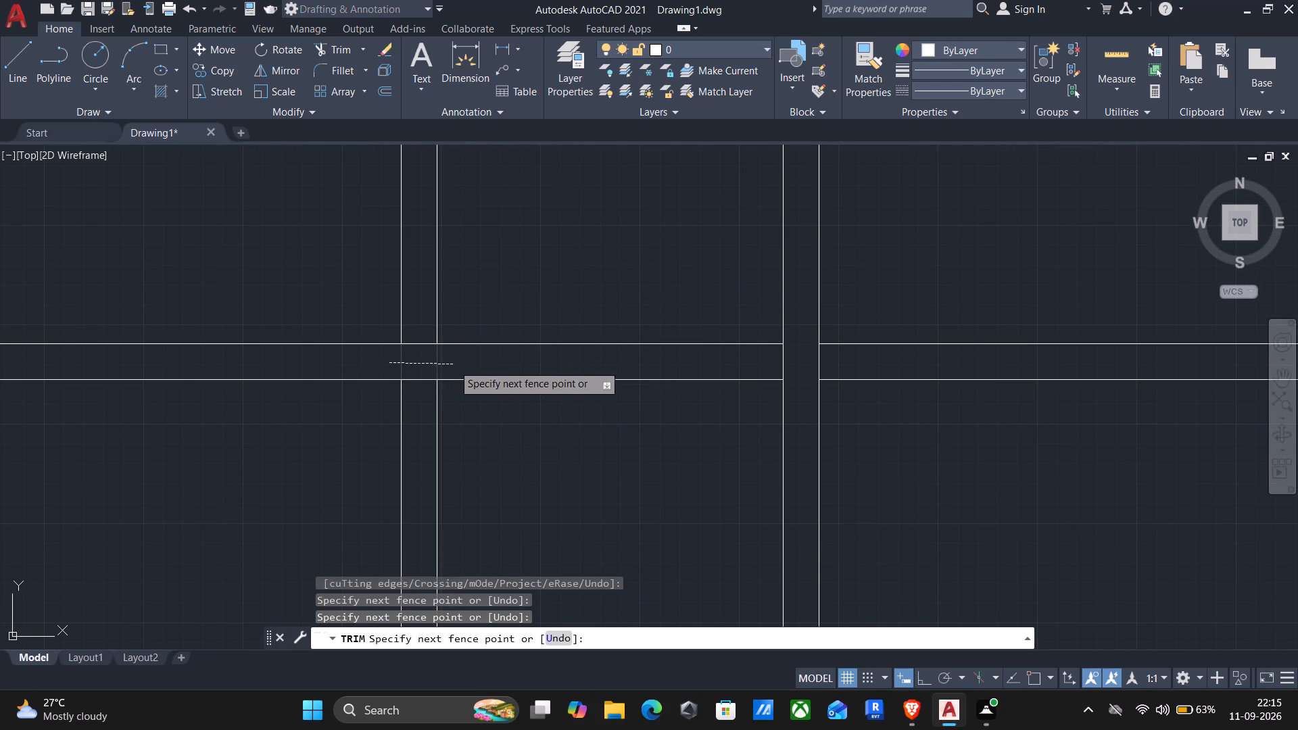
click(453, 364)
drag(498, 268, 308, 259)
Trim the boundary partition below the first horizontal partition, plus the second horizontal partition's lines and leftover corner beyond the 6' wide room.
scroll(308, 258, down, 3)
scroll(324, 340, down, 1)
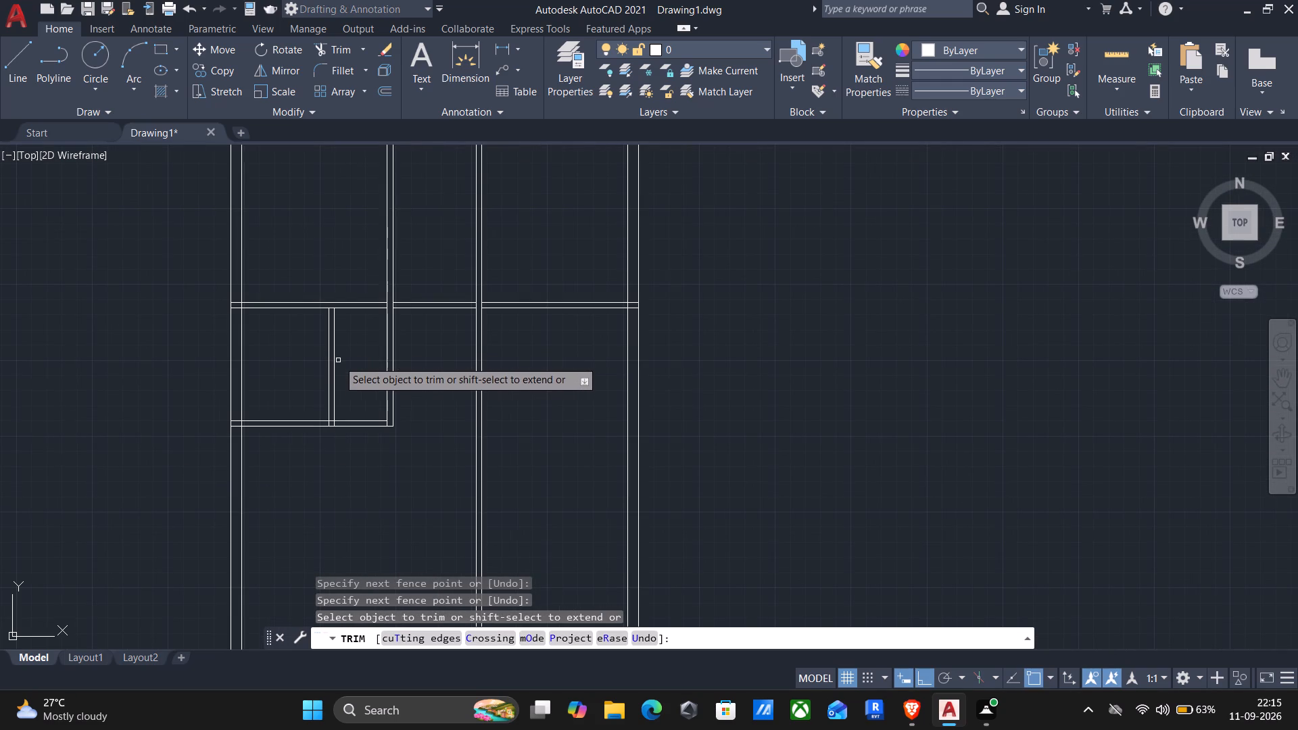
drag(364, 349, 401, 335)
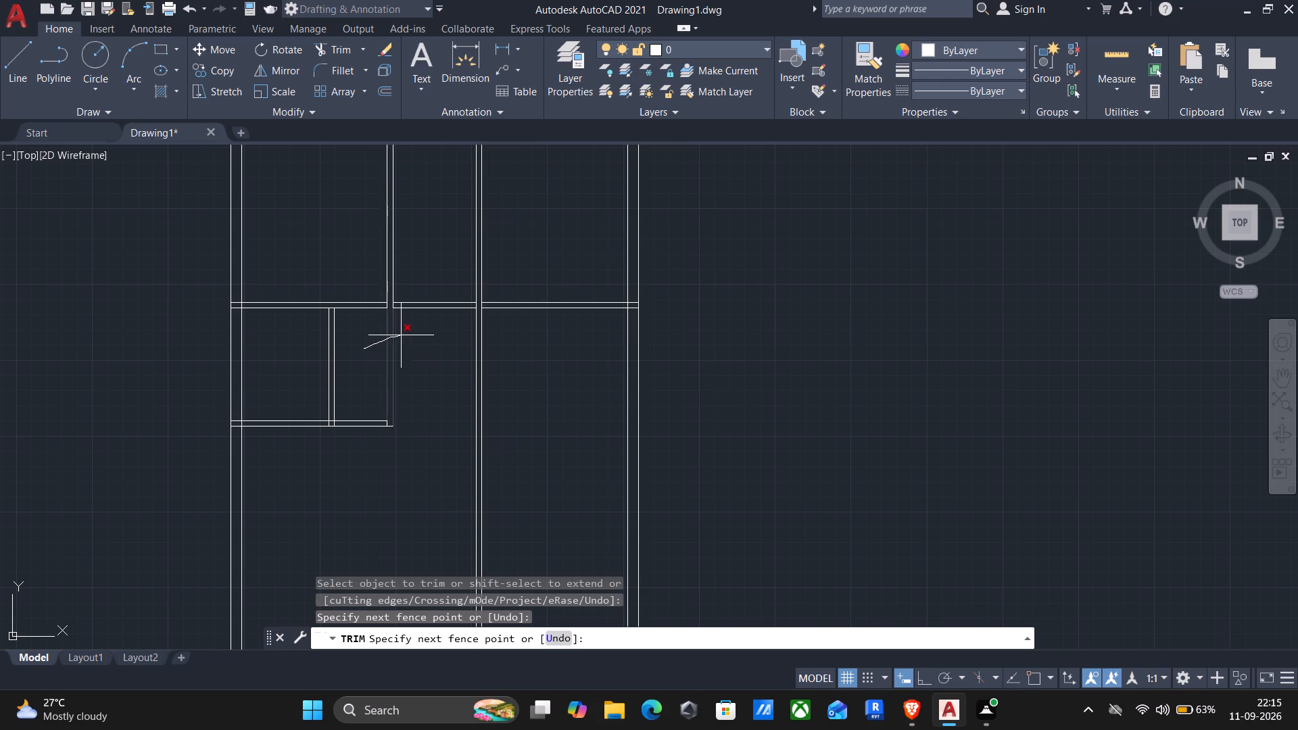
drag(401, 335, 406, 335)
drag(364, 365, 377, 447)
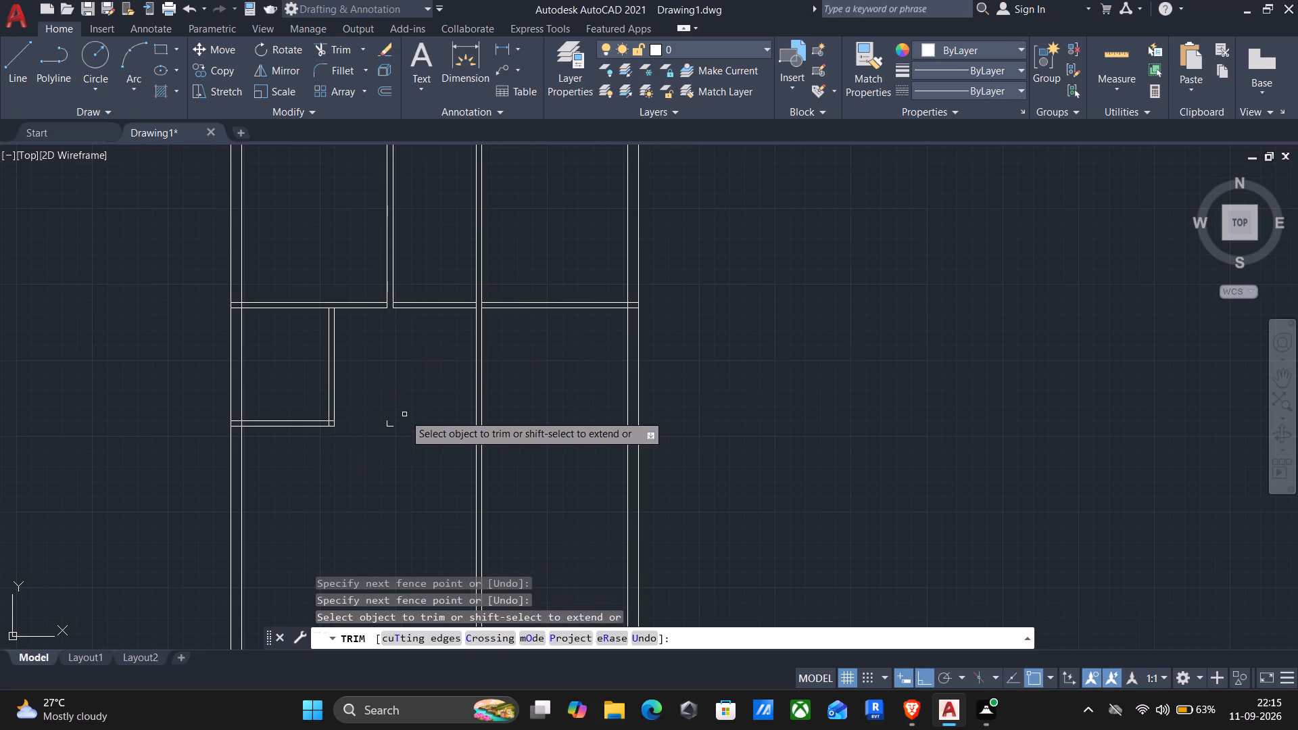
click(402, 414)
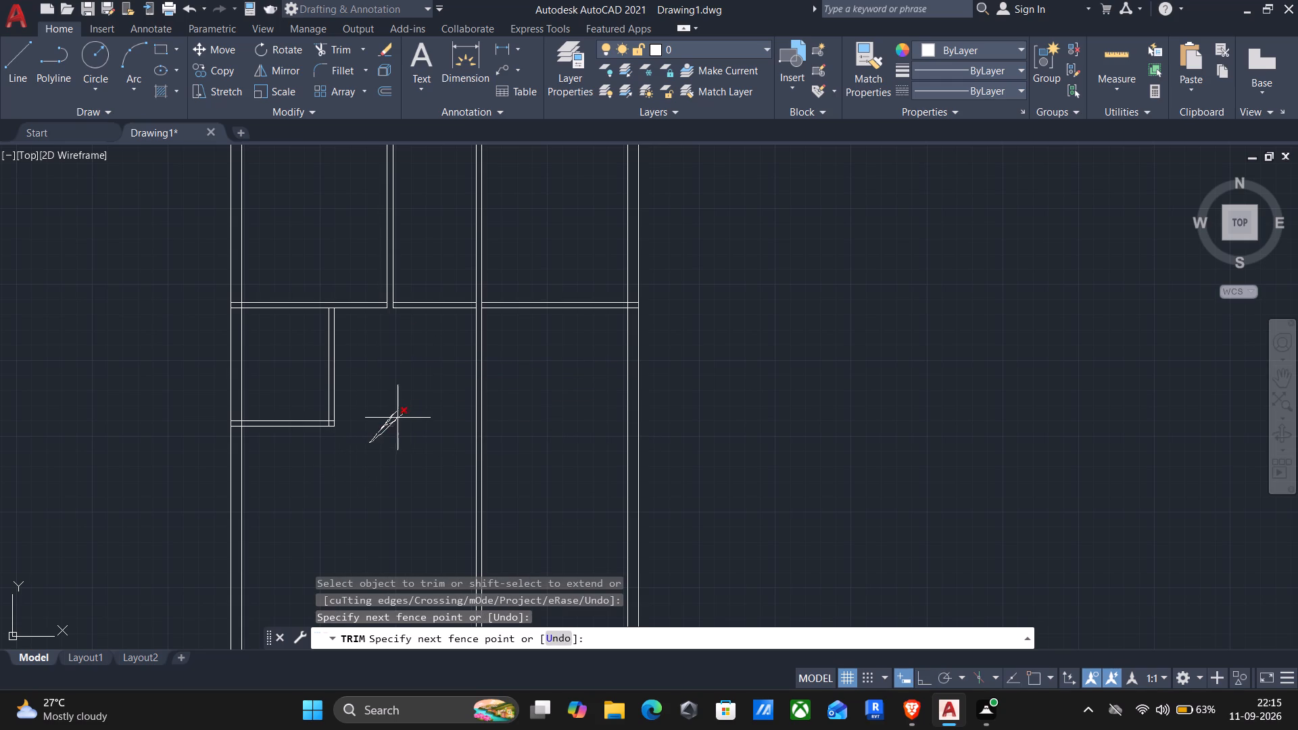
Trim the first horizontal partition's lines inside the left outer wall, and the inner wall line between them, to open the junction.
scroll(401, 417, down, 2)
scroll(352, 360, up, 3)
scroll(321, 410, up, 3)
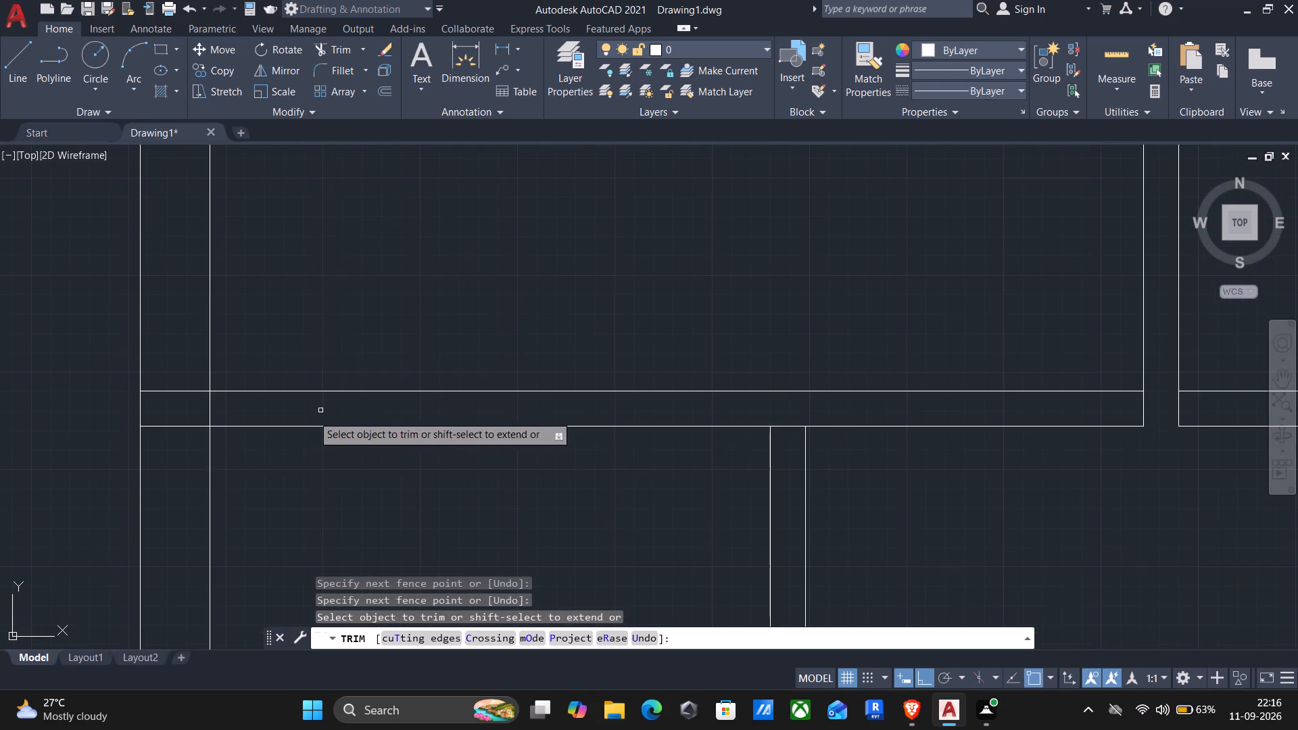
drag(189, 466, 178, 370)
drag(178, 387, 197, 388)
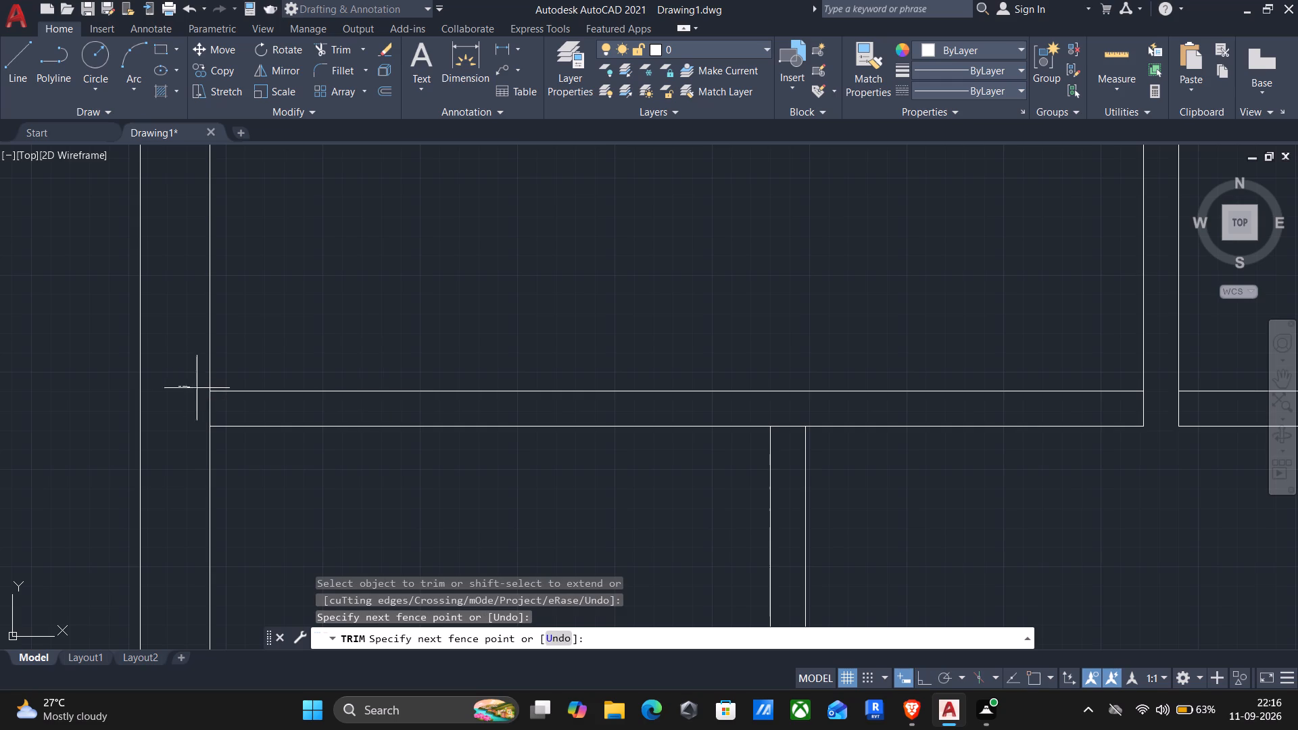
drag(197, 388, 218, 407)
Trim the second horizontal partition's lines inside the left outer wall, and the inner wall line between them, to open the junction.
scroll(218, 406, down, 4)
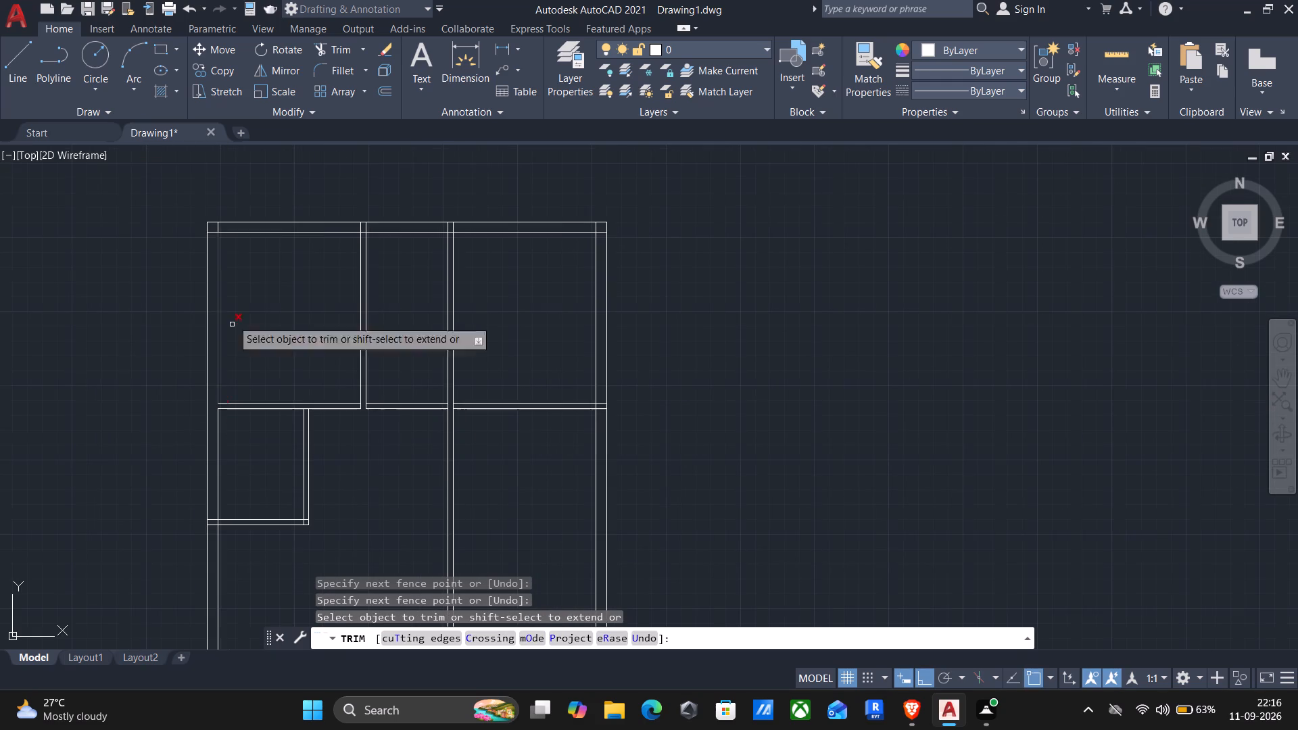
scroll(214, 531, up, 3)
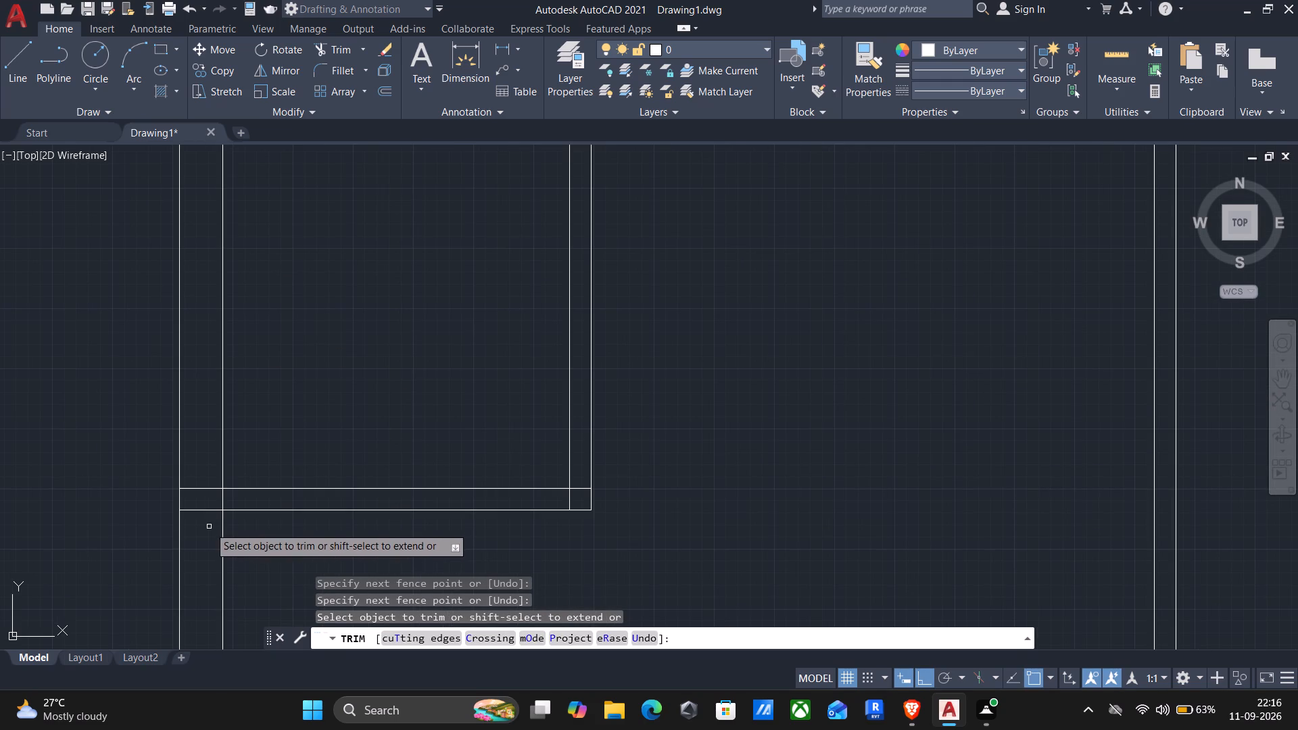
drag(208, 528, 209, 470)
scroll(214, 493, up, 3)
drag(205, 504, 245, 504)
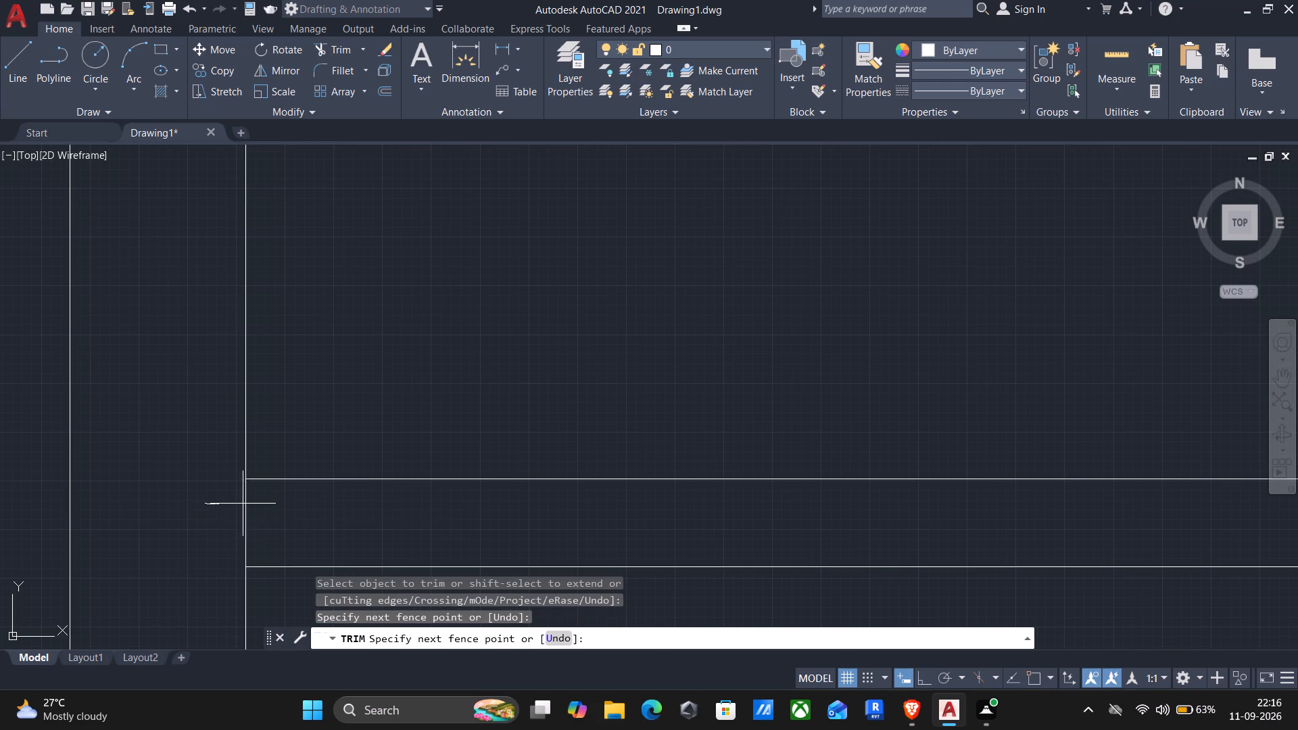
drag(245, 504, 278, 504)
Trim the overlapping inner lines at the 6' wide room's lower right corner to form a clean partition corner.
scroll(284, 500, down, 4)
scroll(568, 369, down, 2)
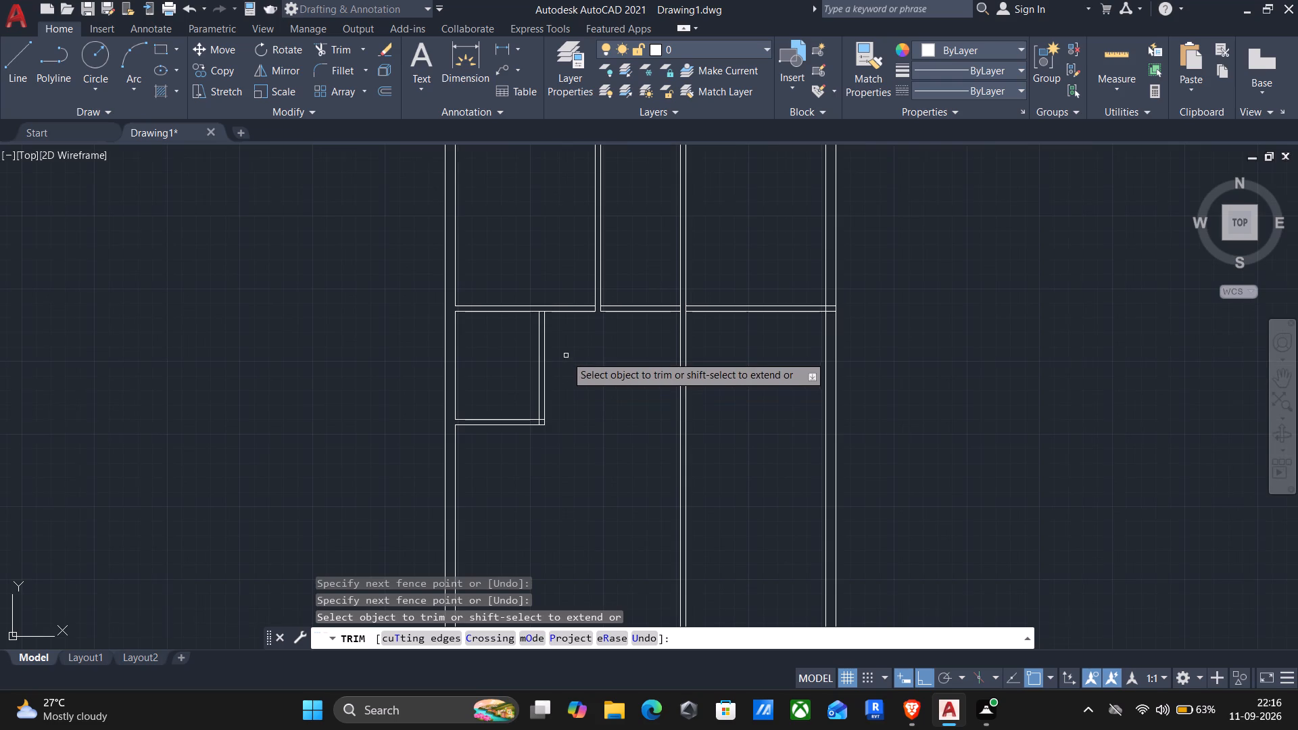
scroll(542, 424, up, 5)
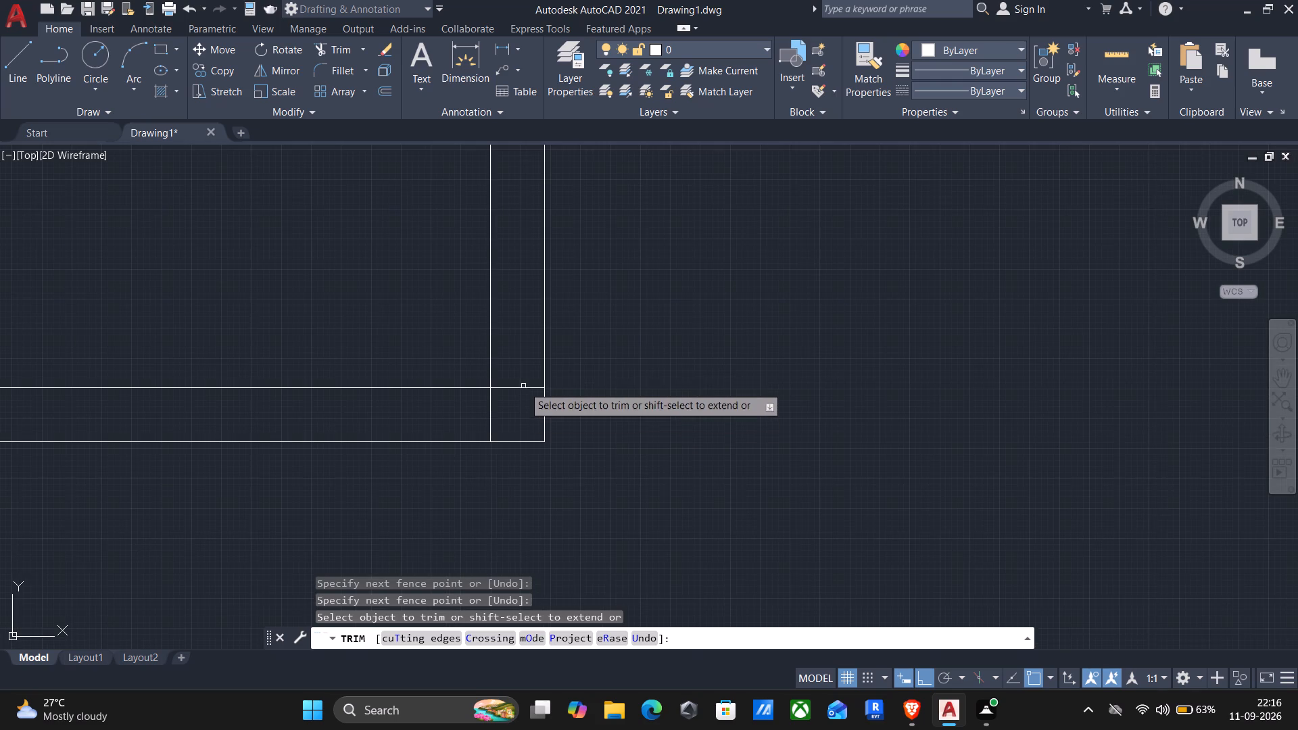
drag(523, 366, 478, 412)
Trim the vertical partition lines between the middle and right bays where they cross the first horizontal partition.
scroll(478, 412, down, 7)
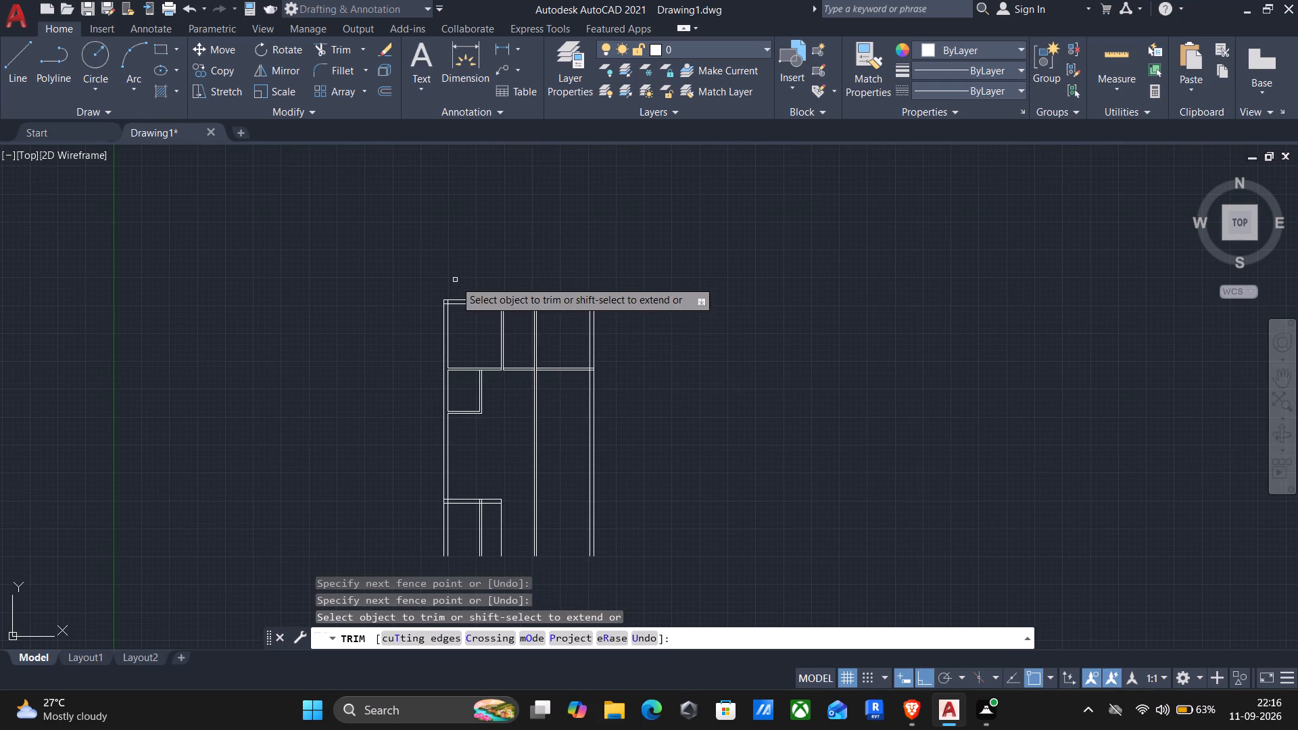
scroll(458, 343, up, 1)
scroll(503, 435, up, 1)
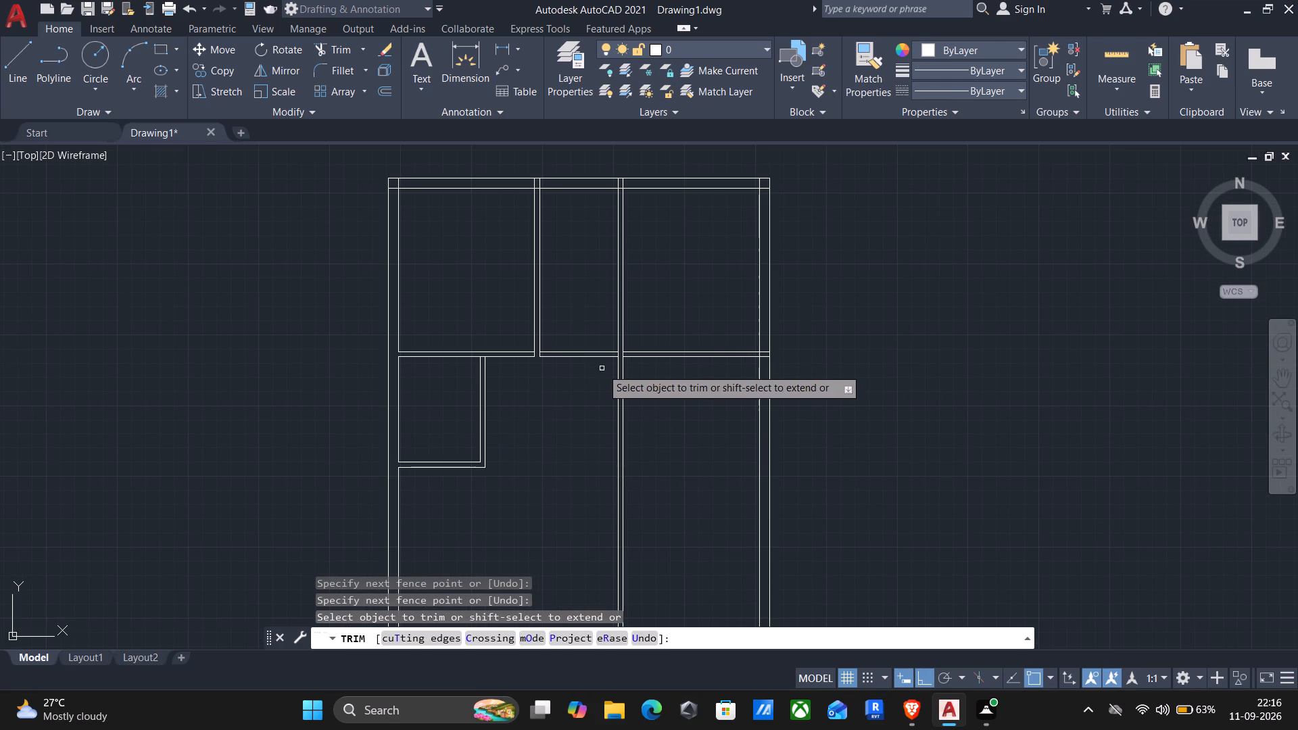
scroll(625, 368, up, 3)
scroll(575, 316, up, 3)
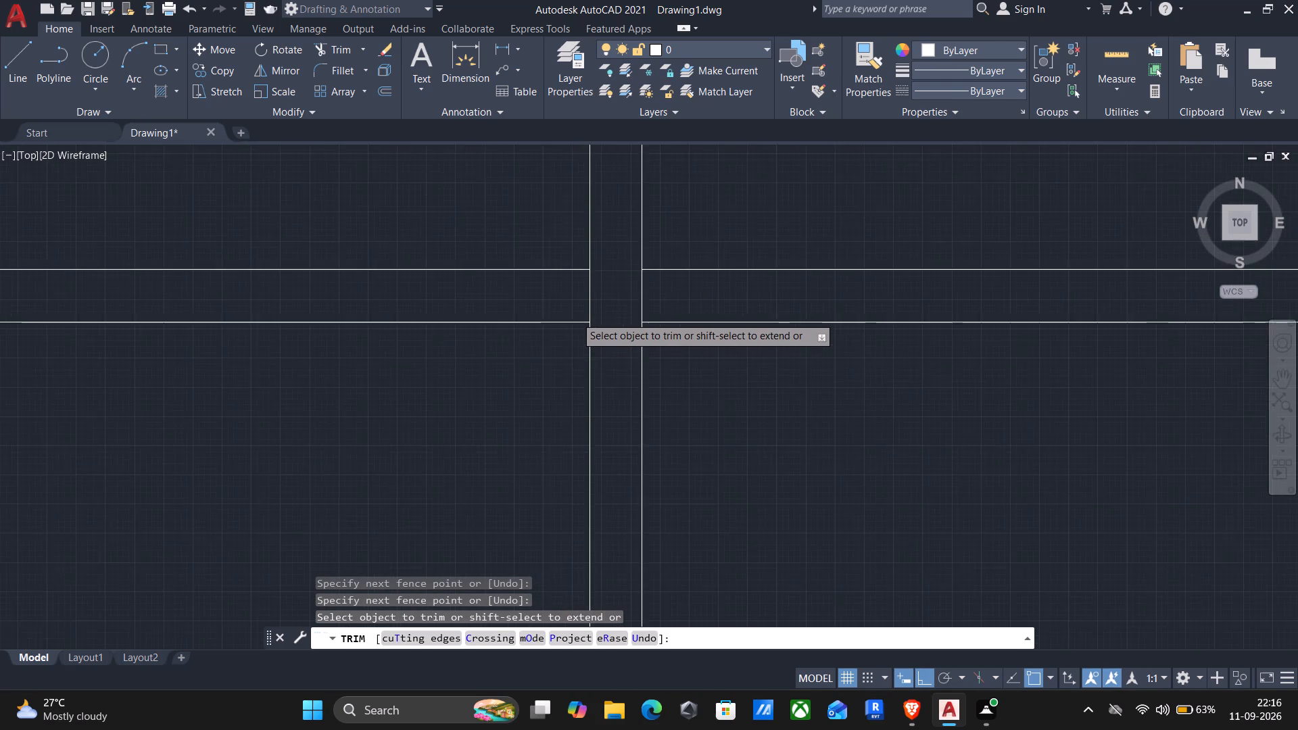
drag(571, 302, 707, 296)
Trim the first horizontal partition's lines inside the right outer wall, and the inner wall line between them, to open the junction.
scroll(708, 293, down, 4)
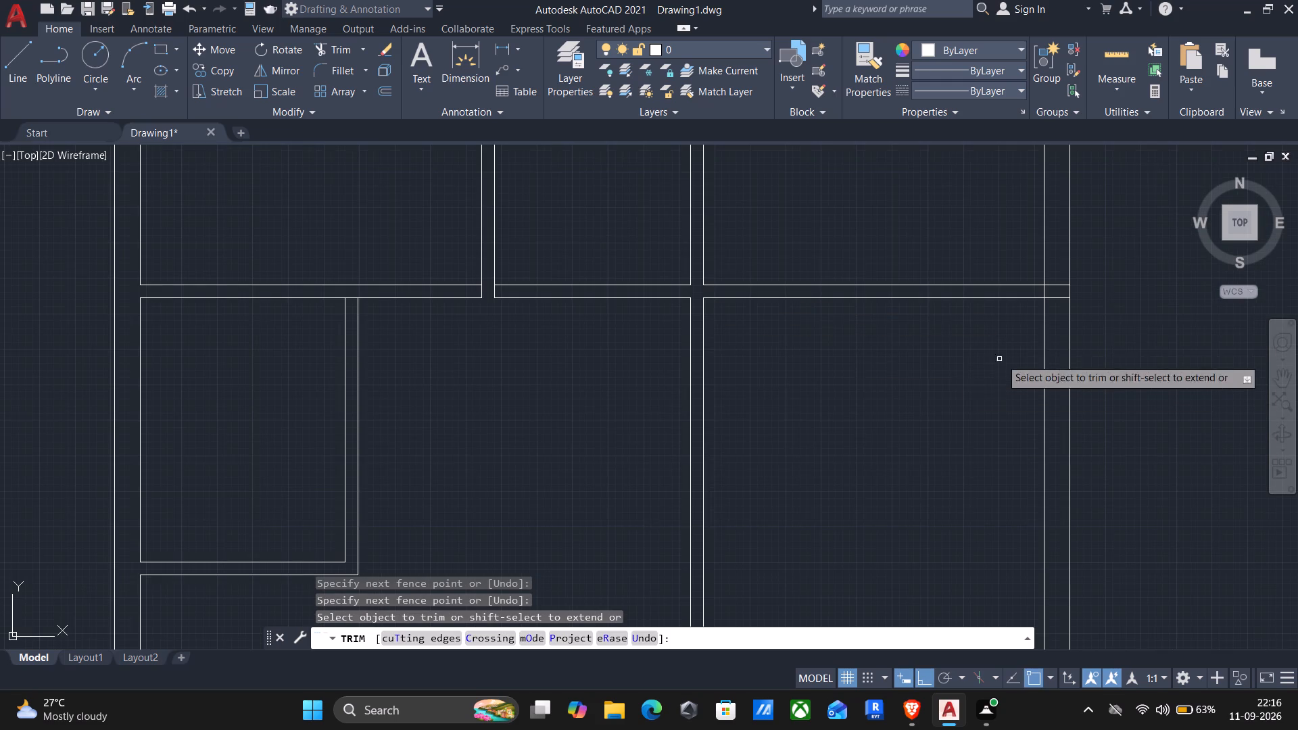
scroll(1063, 297, up, 4)
drag(1031, 162, 989, 257)
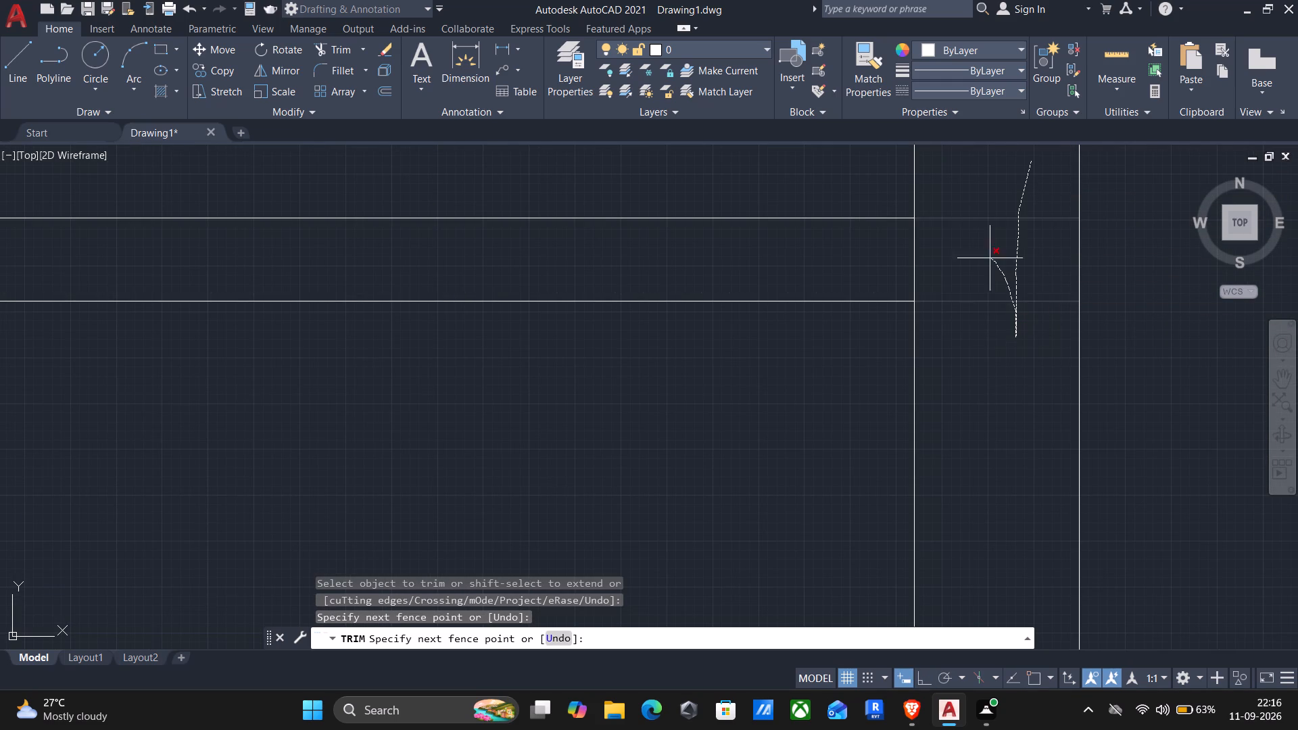
drag(989, 257, 853, 259)
Measure the inside width and height of the open room below the 6' wide room.
scroll(853, 259, down, 7)
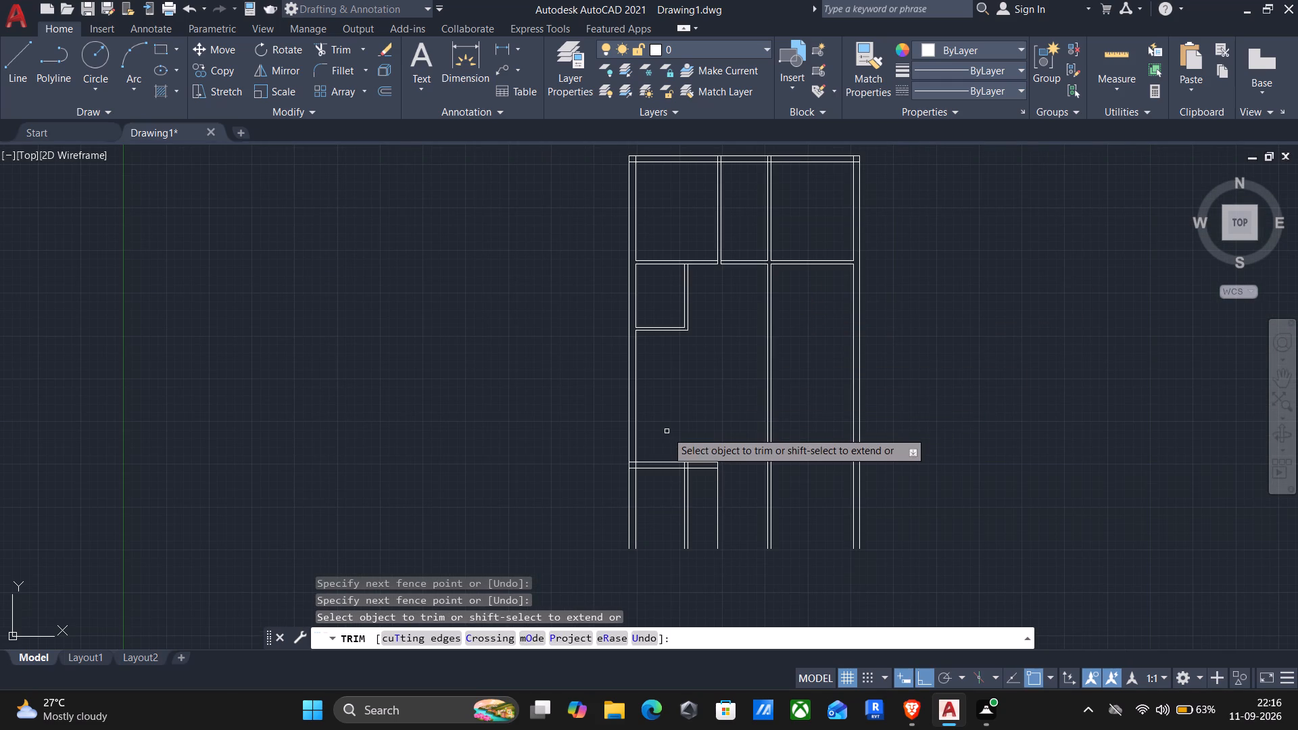
middle_drag(665, 435, 750, 376)
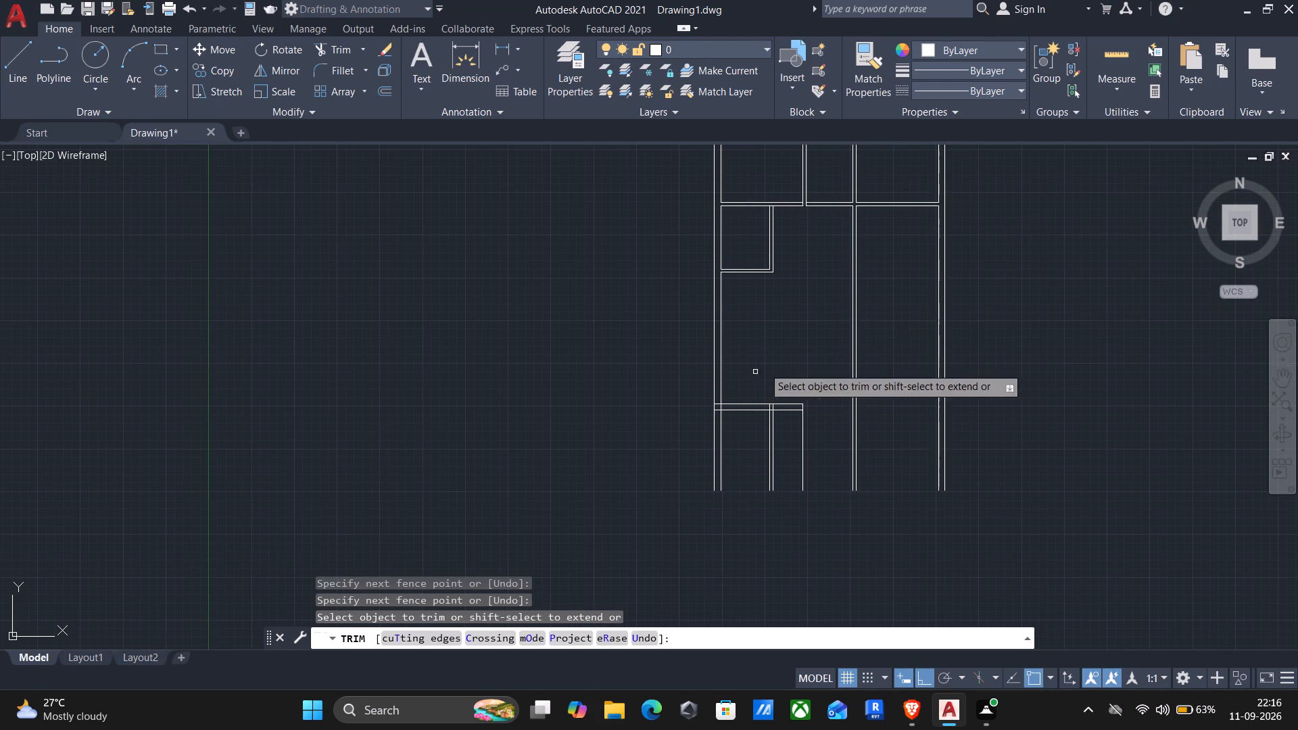
click(1111, 55)
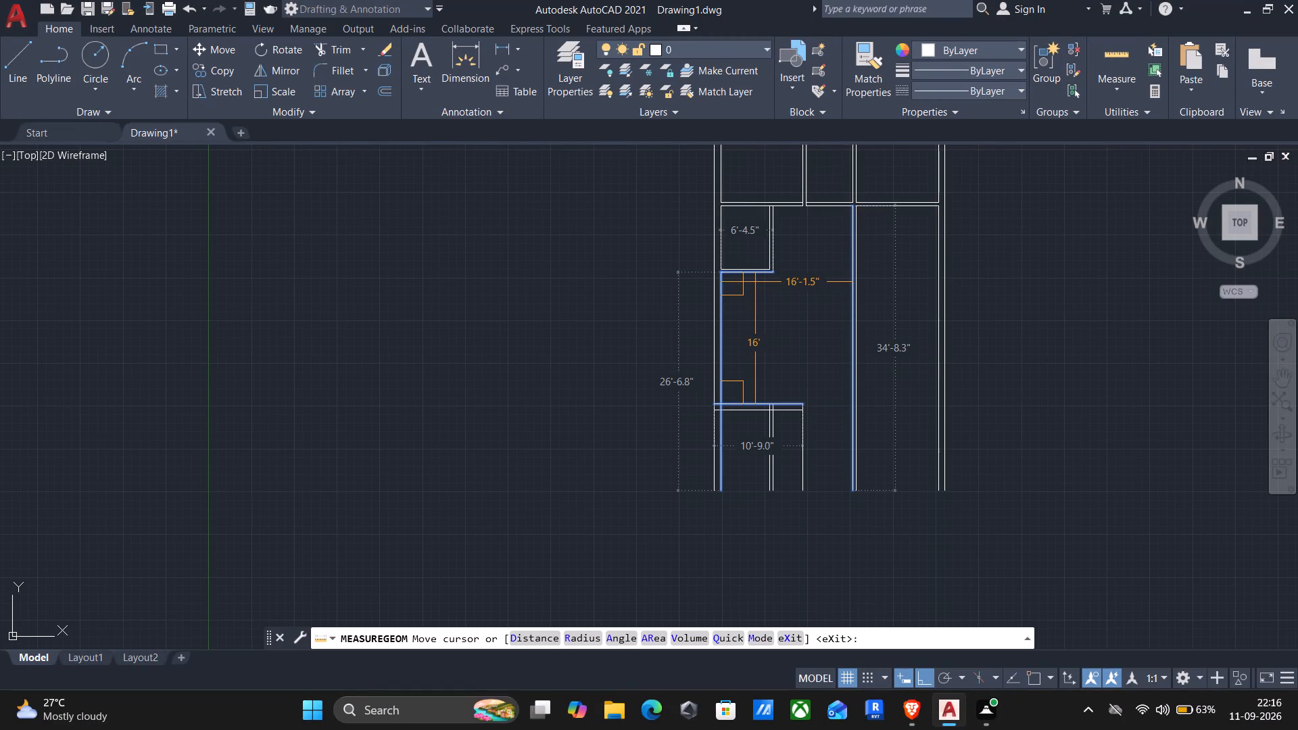
key(Escape)
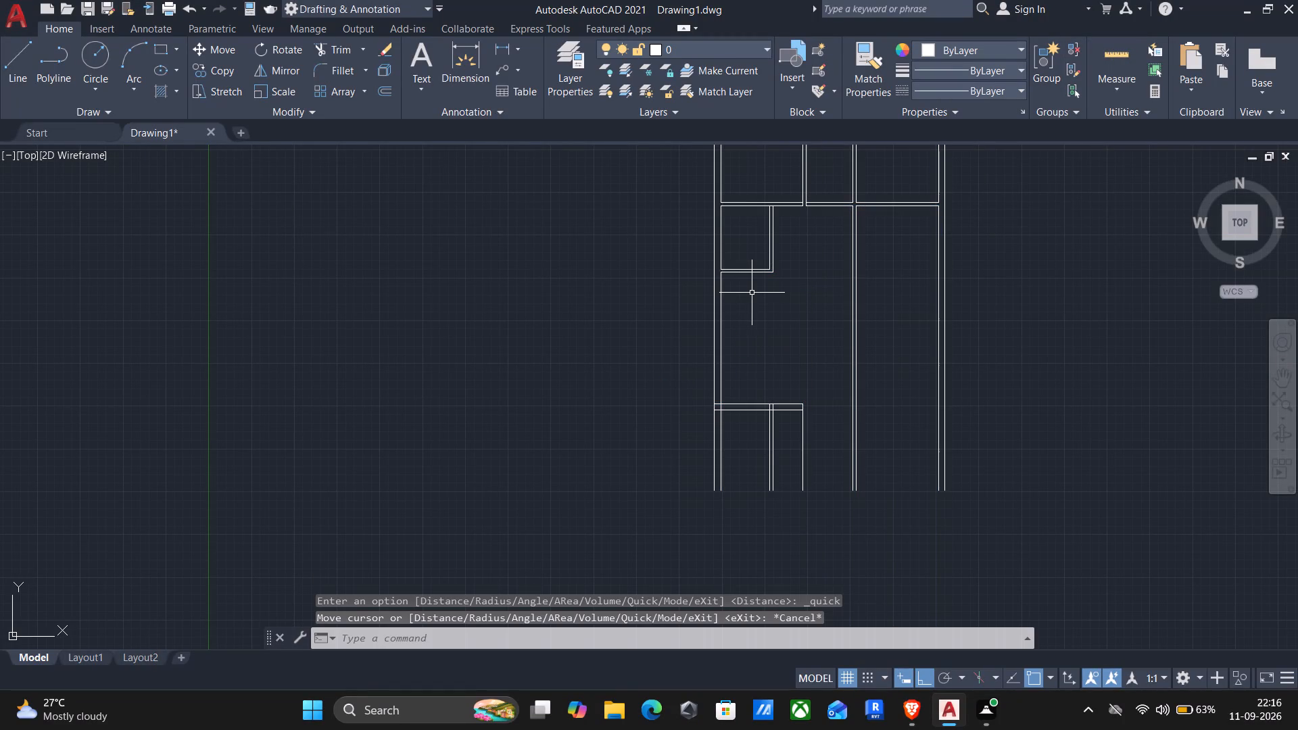
Offset the left outer wall's inner line 12' inward, below the 6' wide room.
key(o)
key(Return)
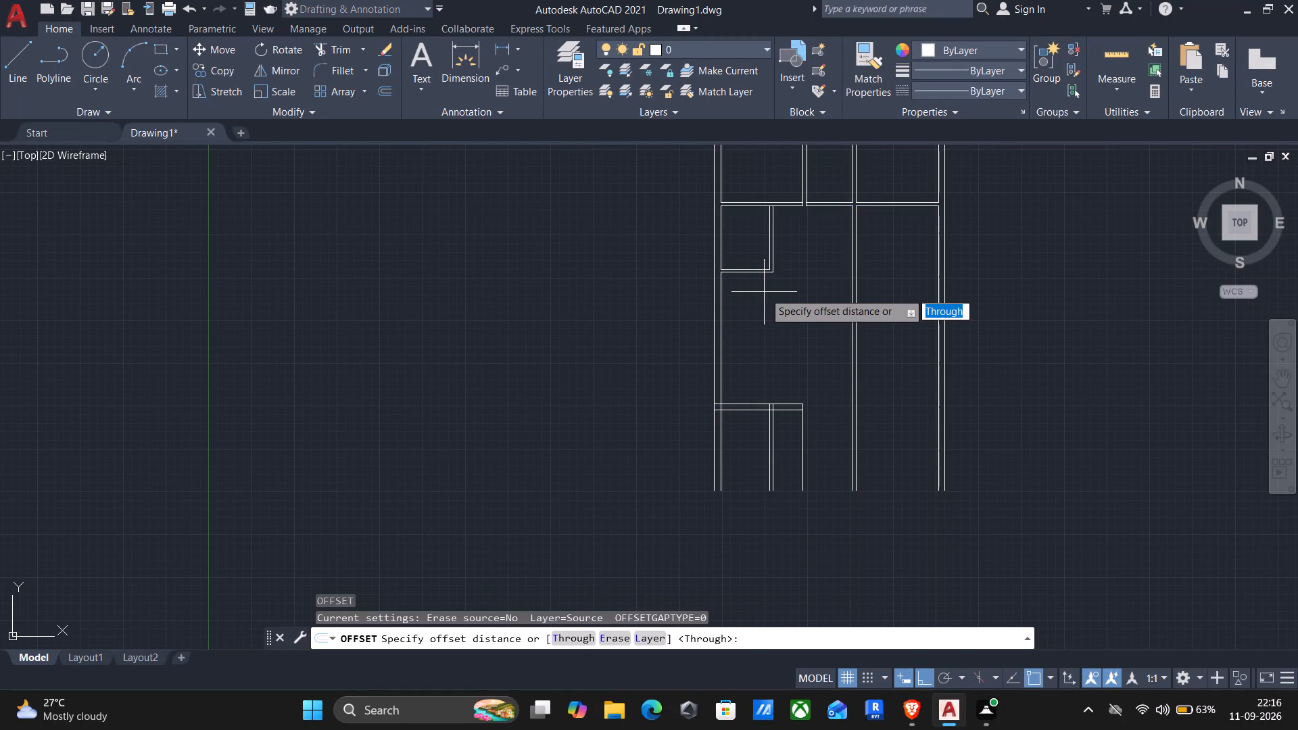
click(725, 333)
drag(737, 333, 727, 341)
click(721, 348)
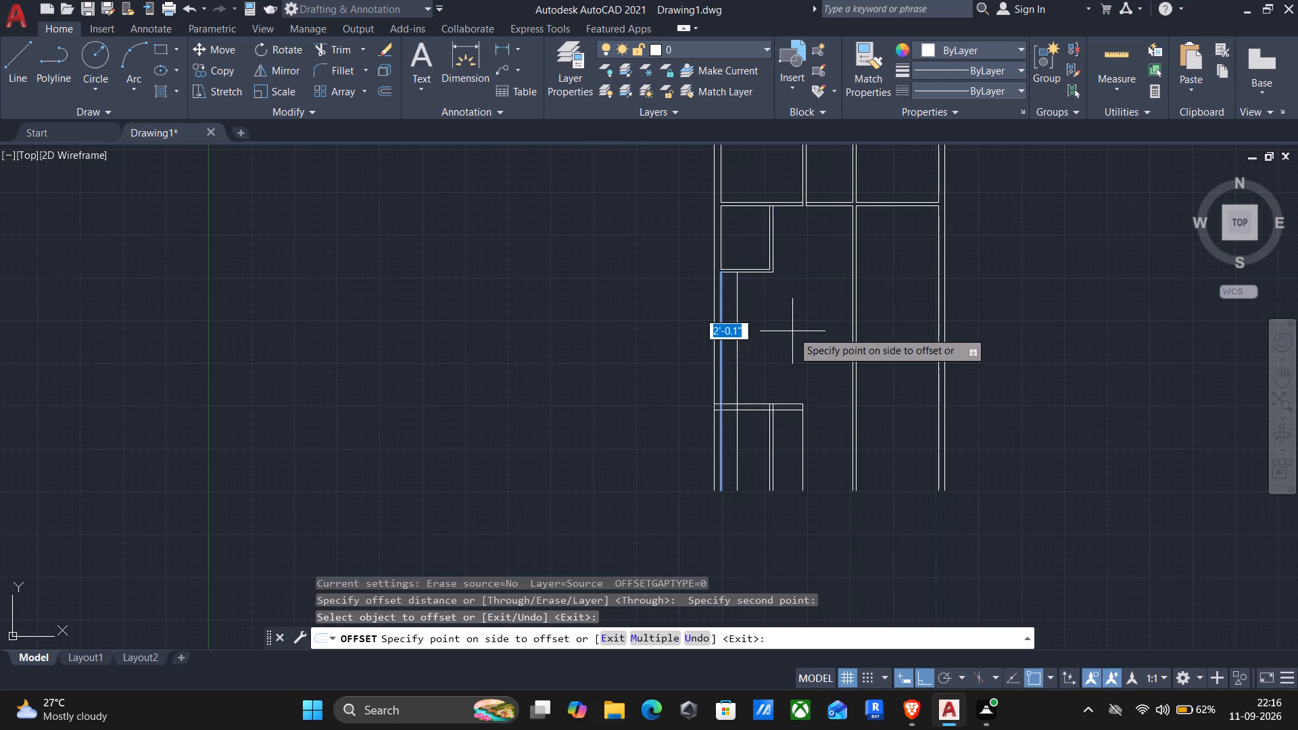
text(12')
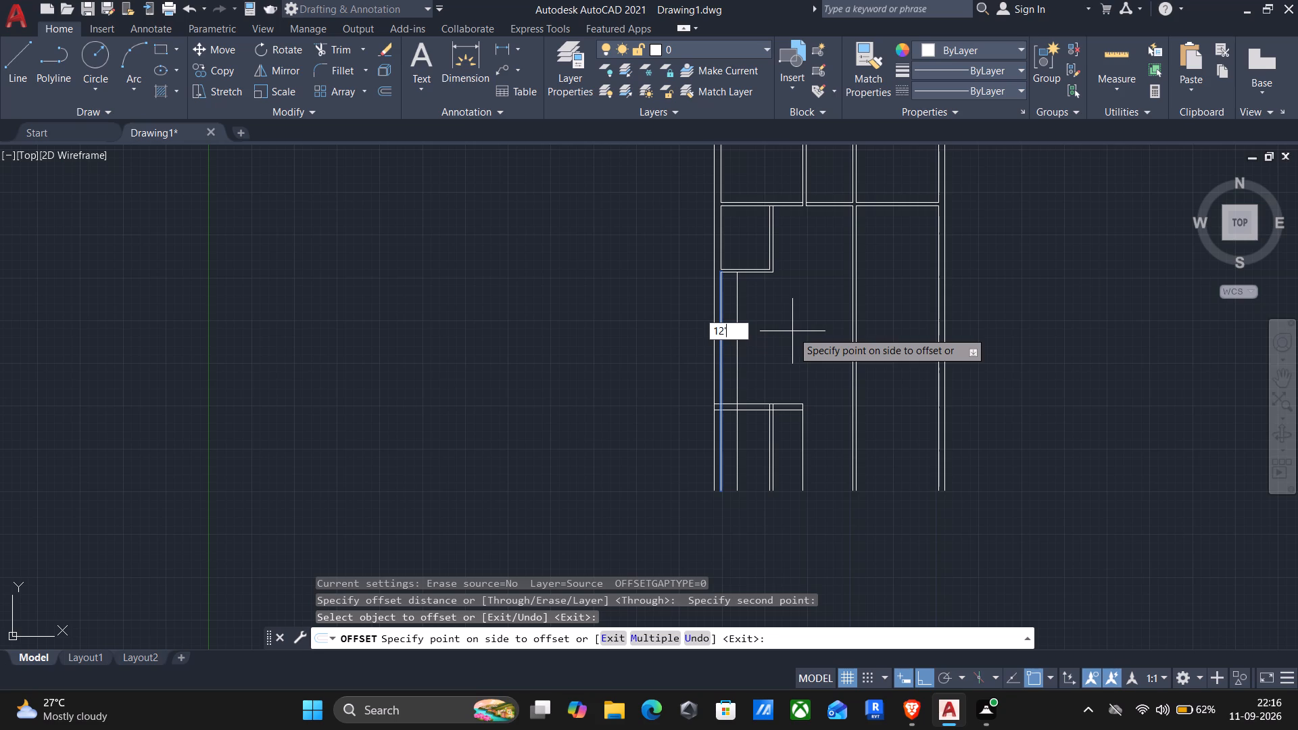
key(Return)
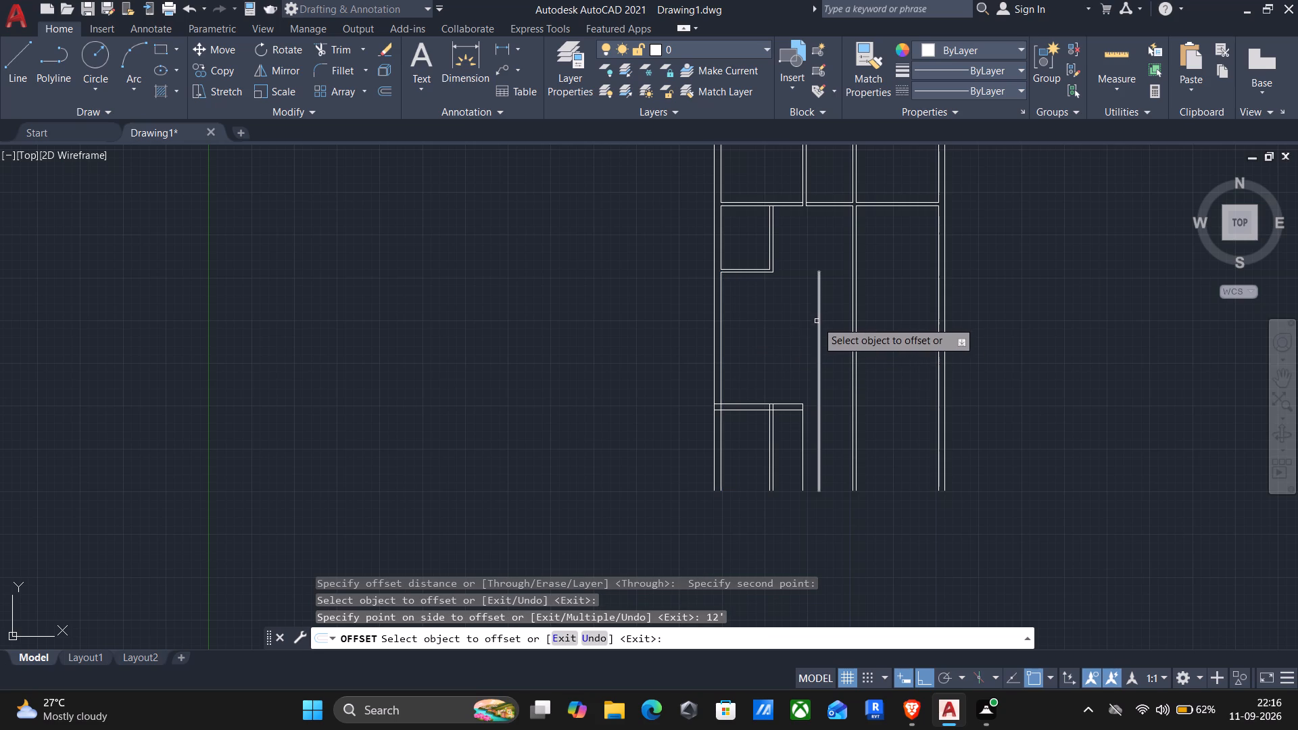
Offset the new vertical line 4.5" away from the left outer wall to form a partition.
click(818, 316)
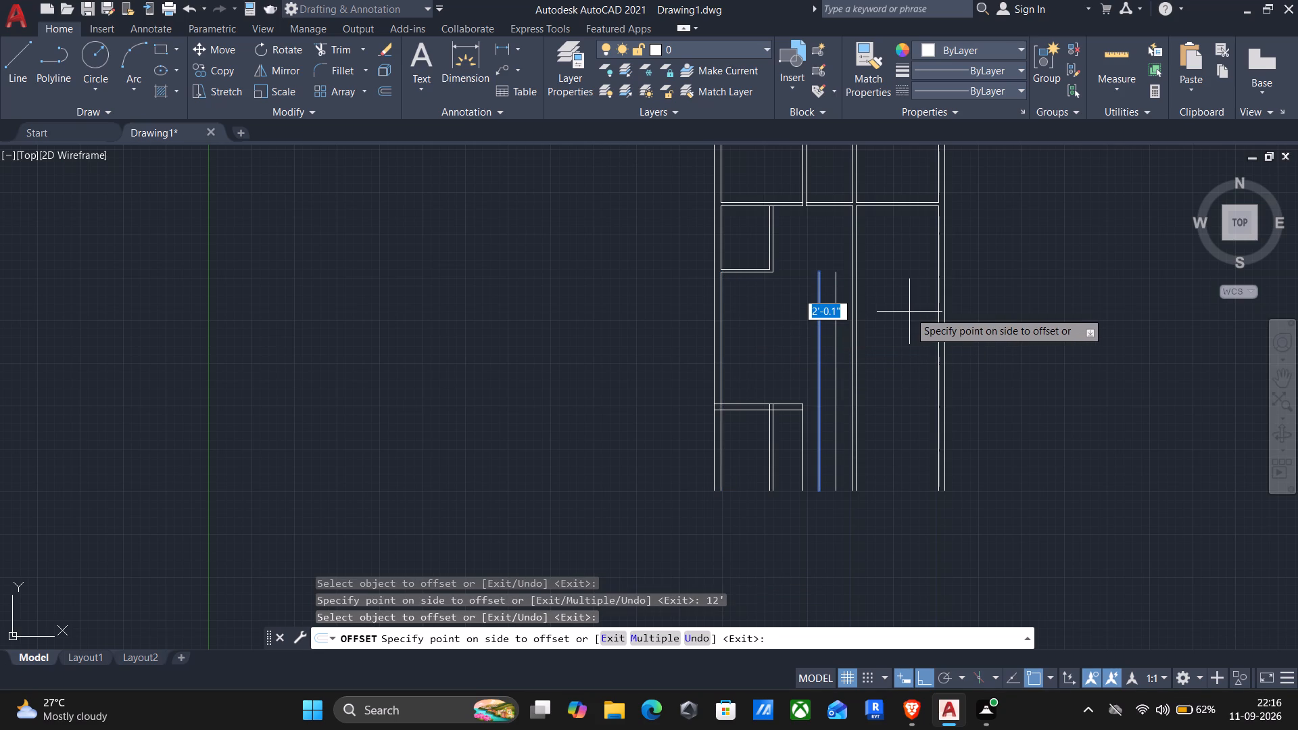
key(6)
key(BackSpace)
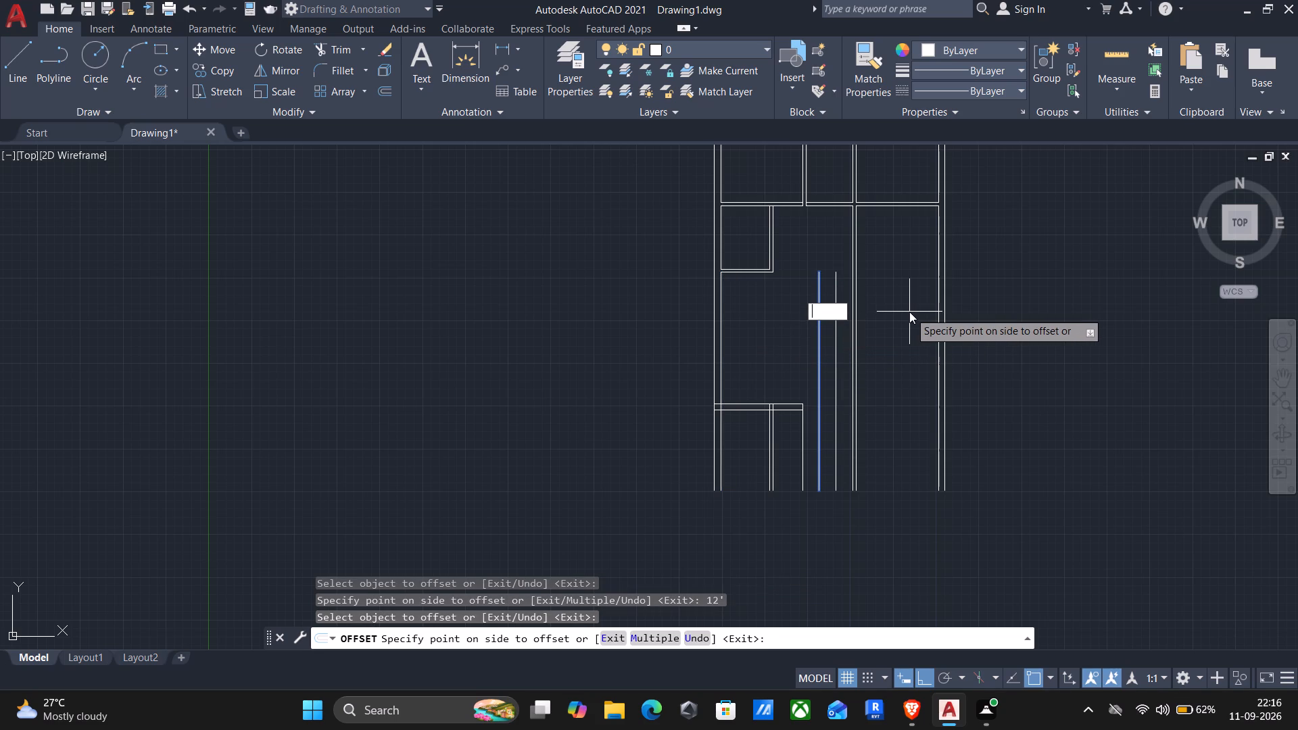
text(4.5)
key(shift+quotedbl)
key(Return)
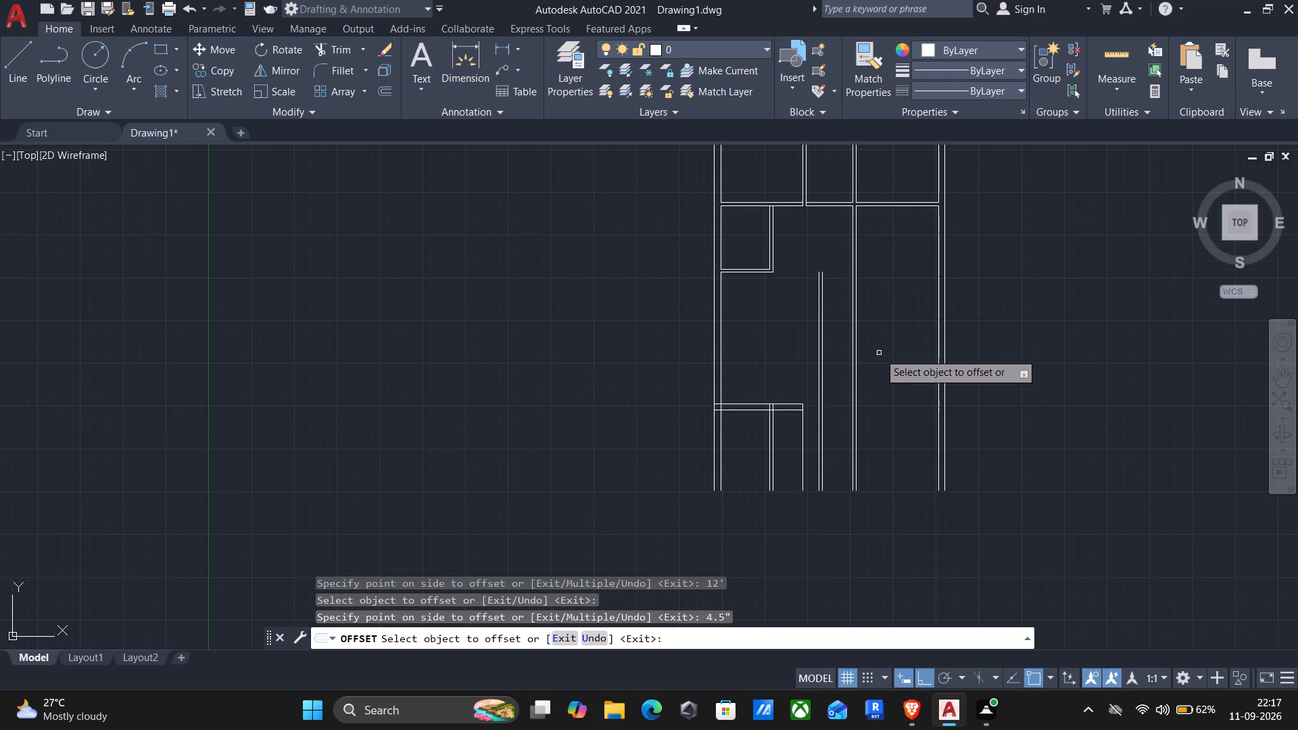
key(Escape)
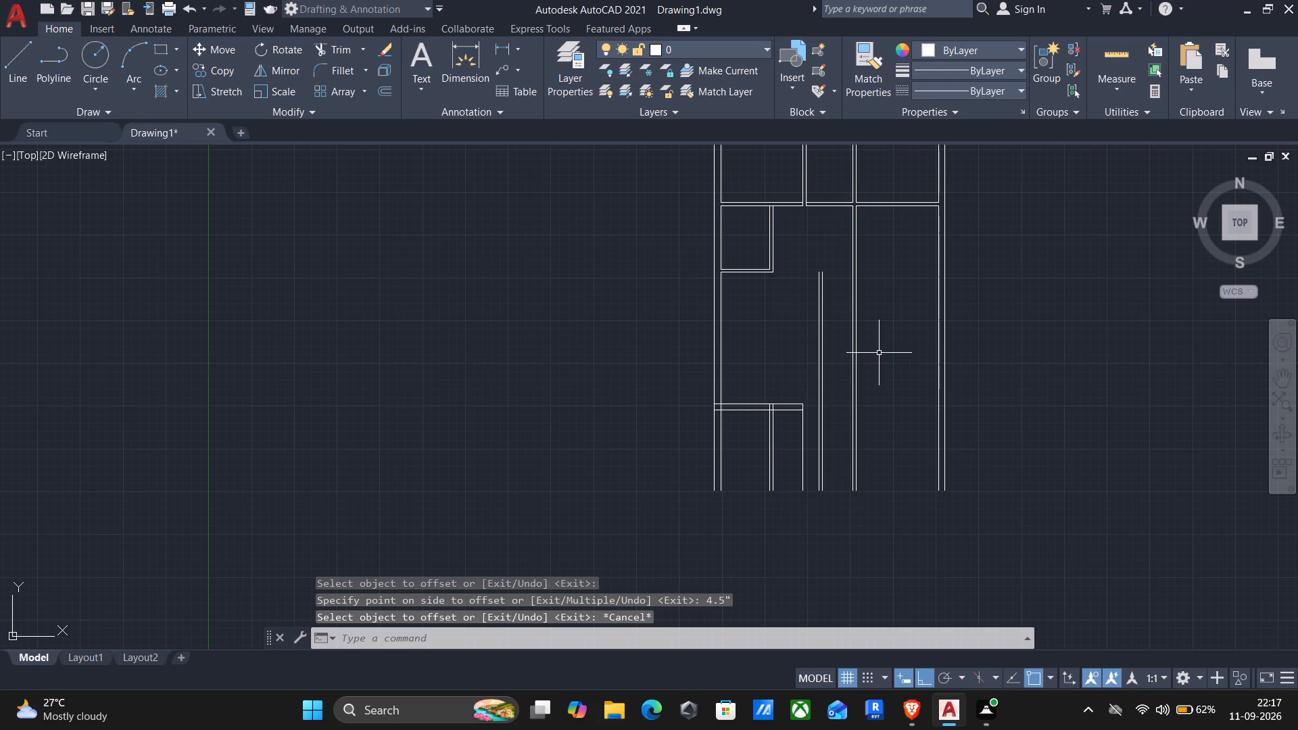
Fillet both lines of the 6' wide room's bottom partition with the new vertical partition's lines to form a closed corner.
key(f)
key(Return)
scroll(763, 287, up, 2)
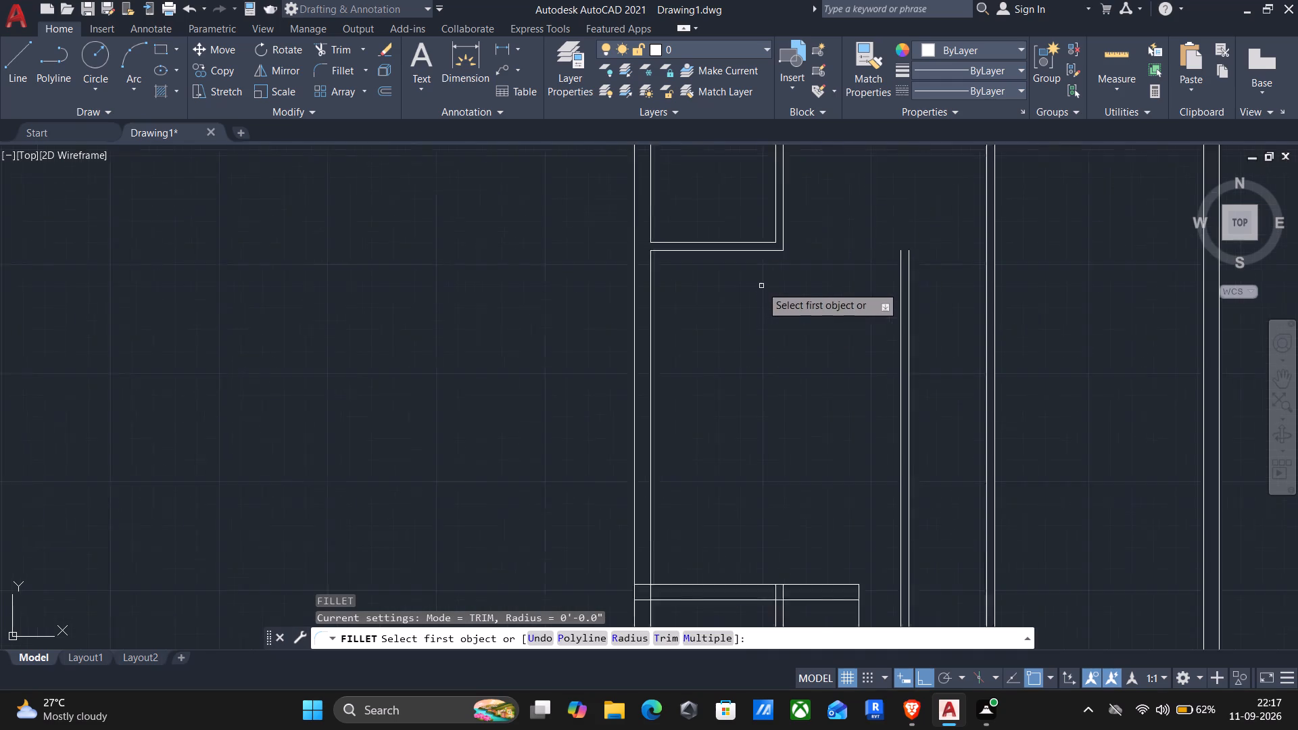
scroll(761, 286, up, 1)
click(729, 230)
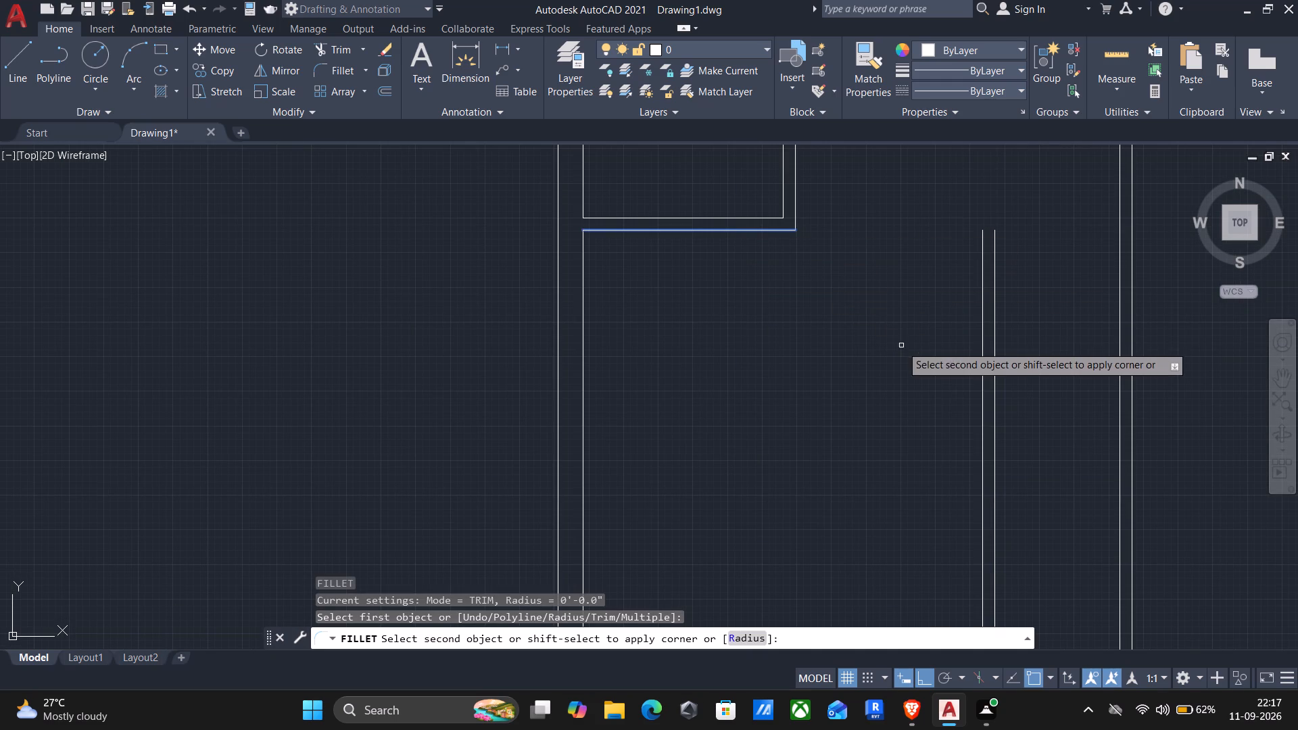
click(982, 326)
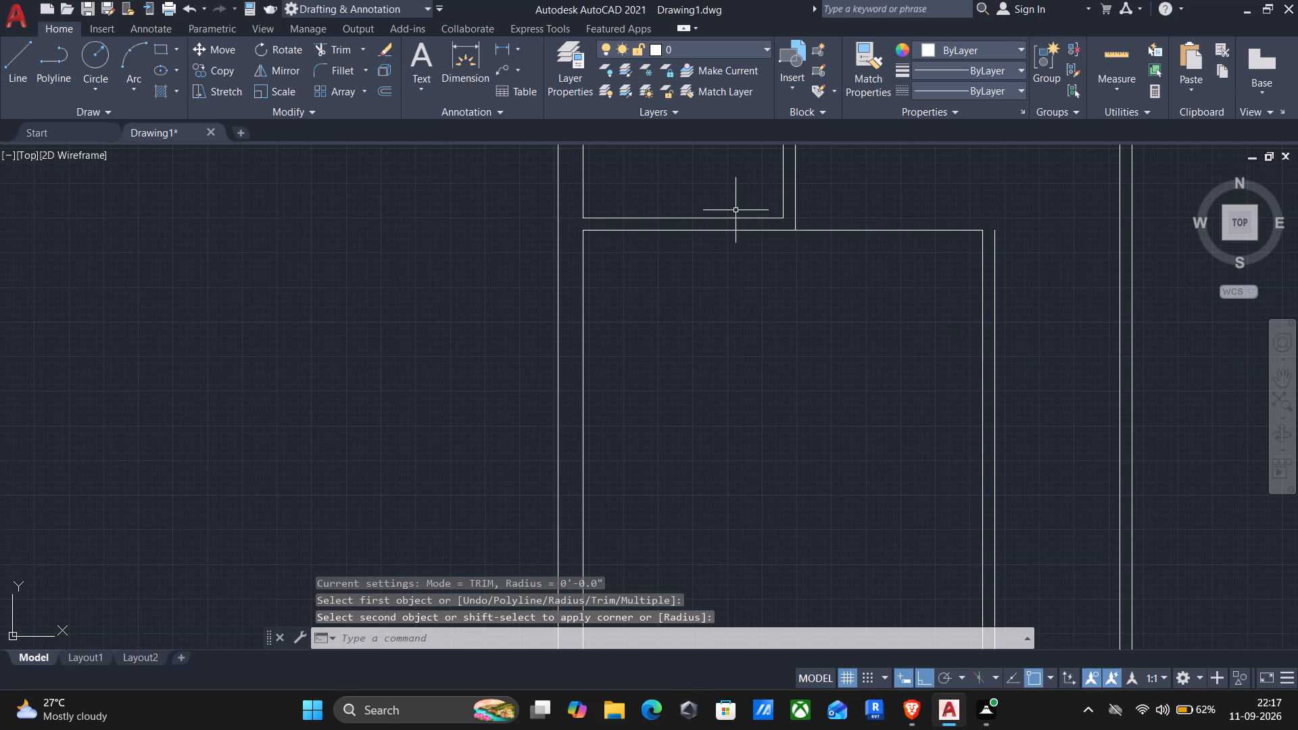
key(Return)
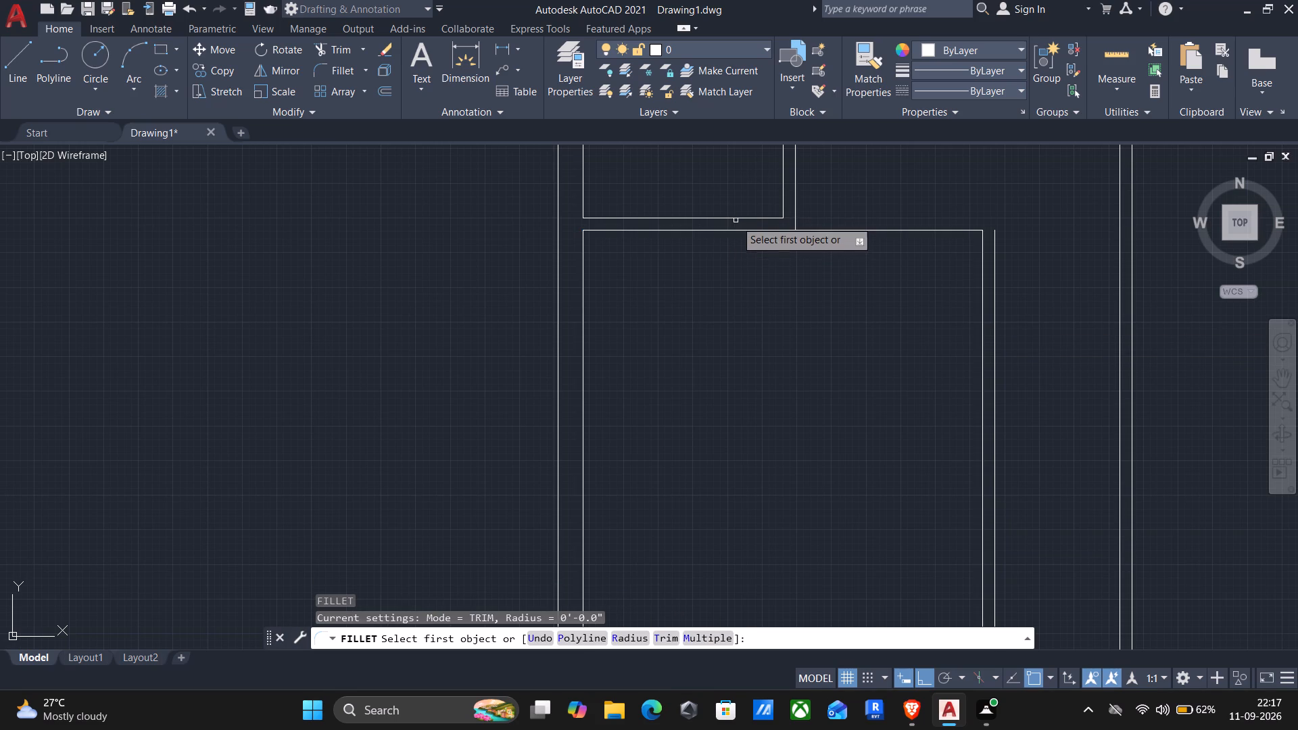
click(708, 216)
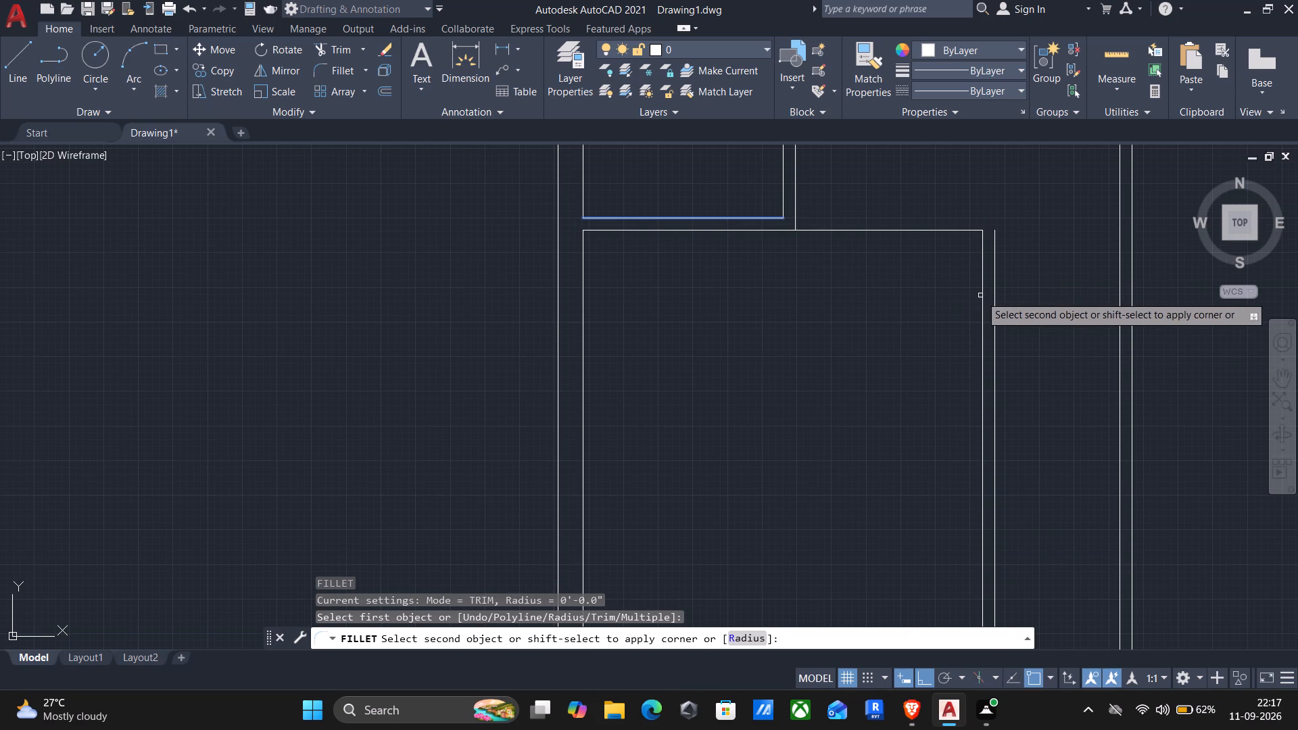
click(996, 294)
scroll(837, 324, down, 1)
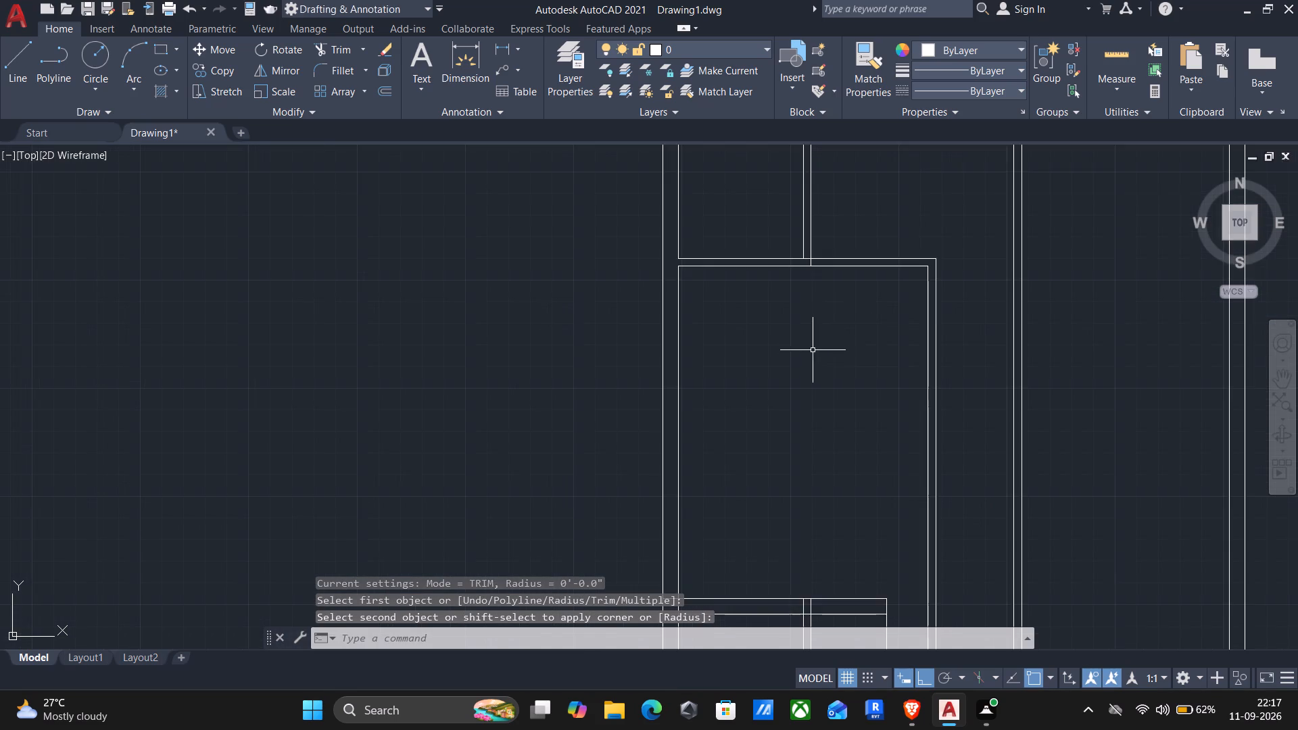
scroll(811, 356, down, 1)
Measure the distances around the new 12' wide room.
middle_drag(811, 356, 844, 324)
click(1128, 58)
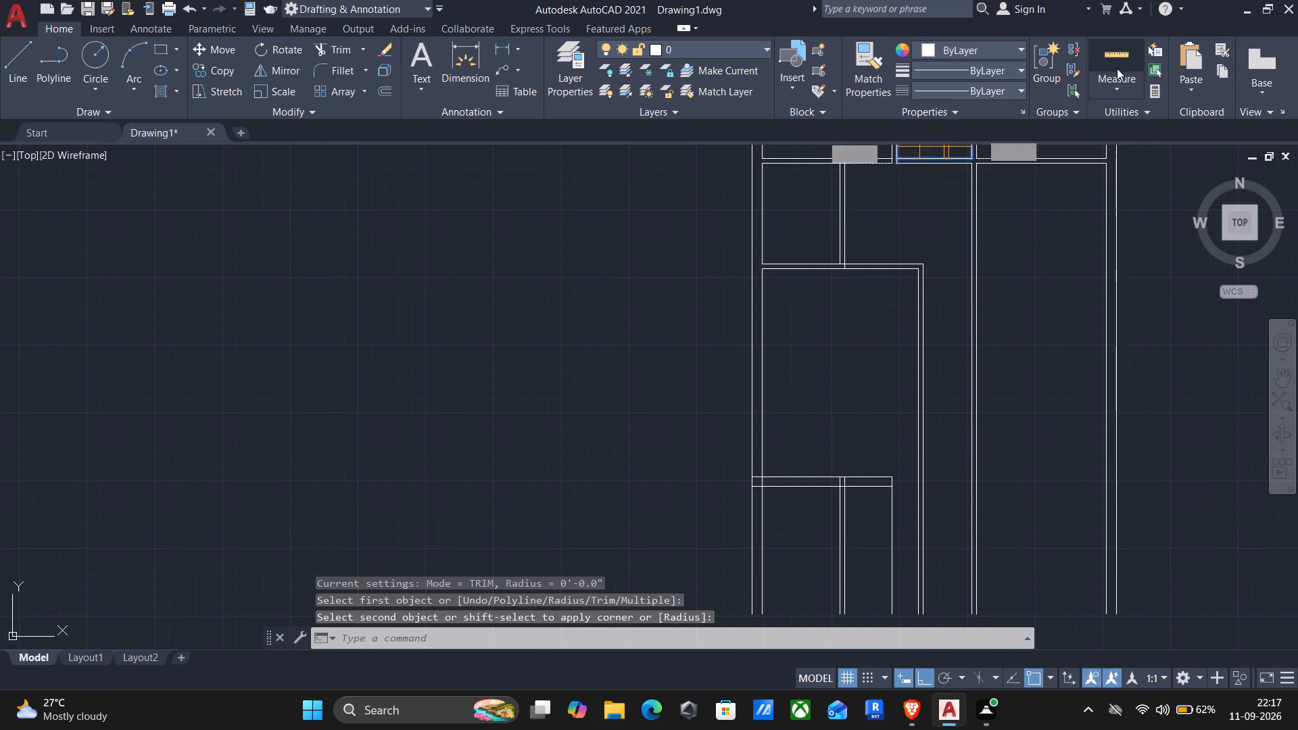
key(Escape)
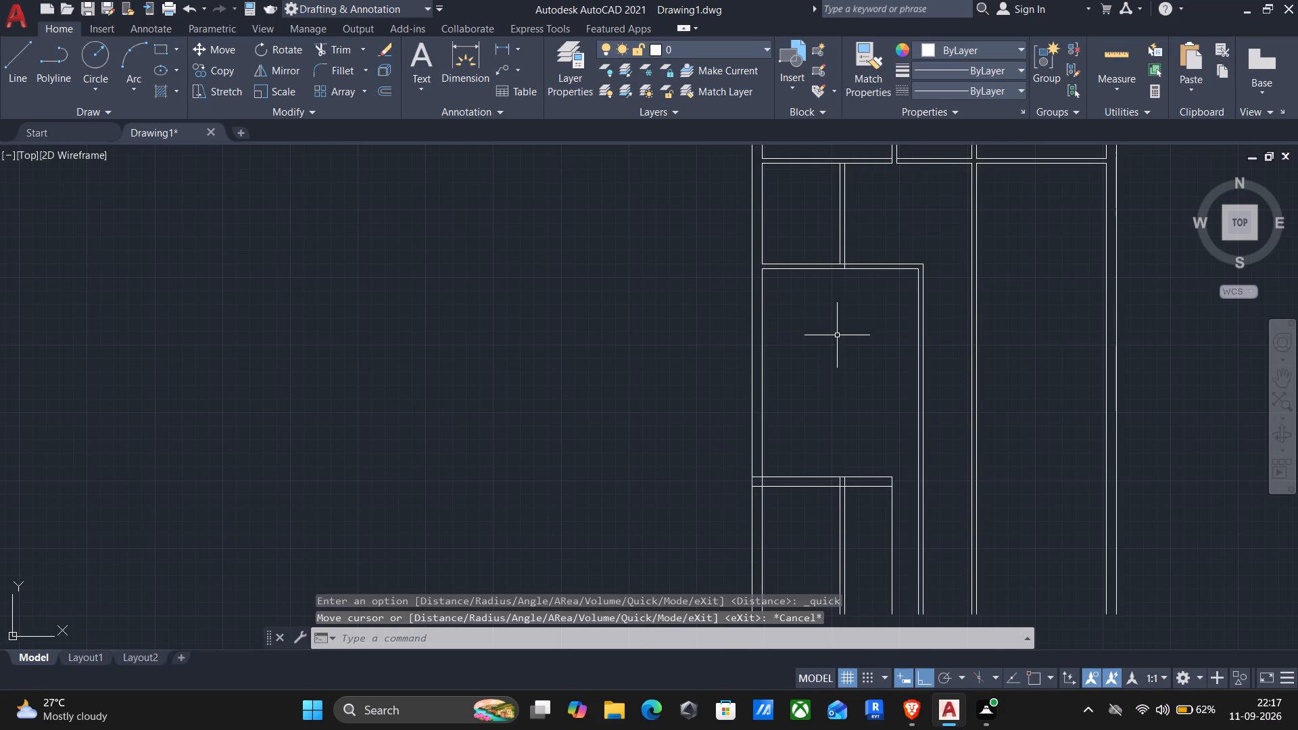
Delete the pair of vertical partition lines beneath the 9" horizontal wall at the 12' wide room's lower end.
middle_drag(841, 406, 840, 294)
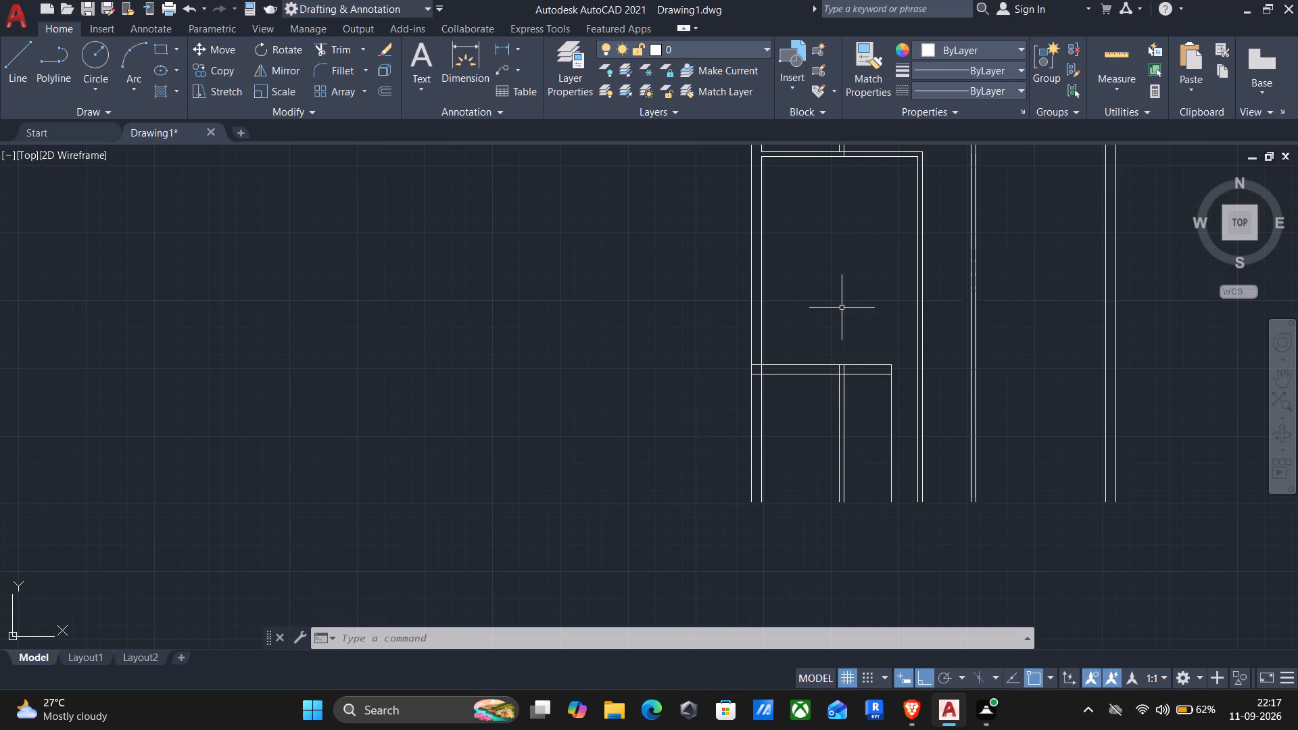
click(875, 418)
drag(861, 424, 813, 434)
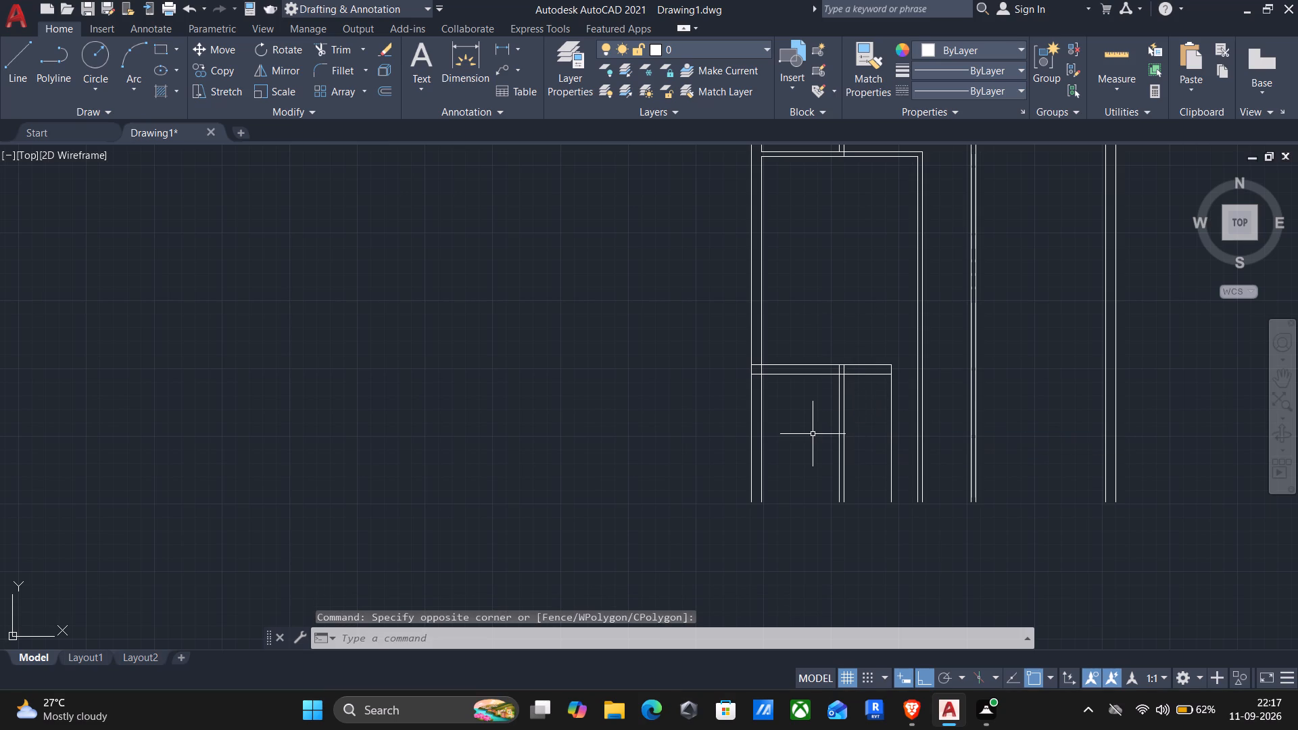
drag(813, 434, 803, 434)
drag(861, 435, 805, 444)
key(Delete)
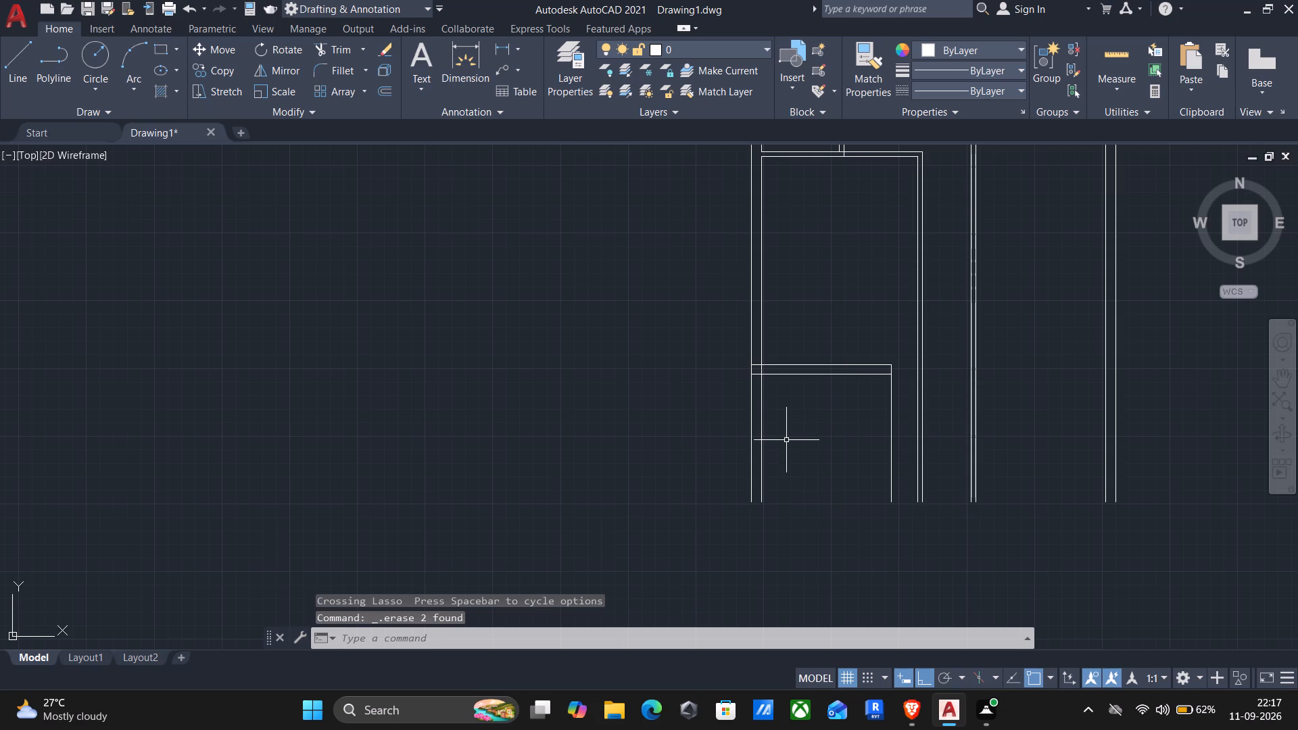
Trim away the left wall's inner line and the short bay's vertical line below the 9" horizontal wall.
text(tr)
key(Return)
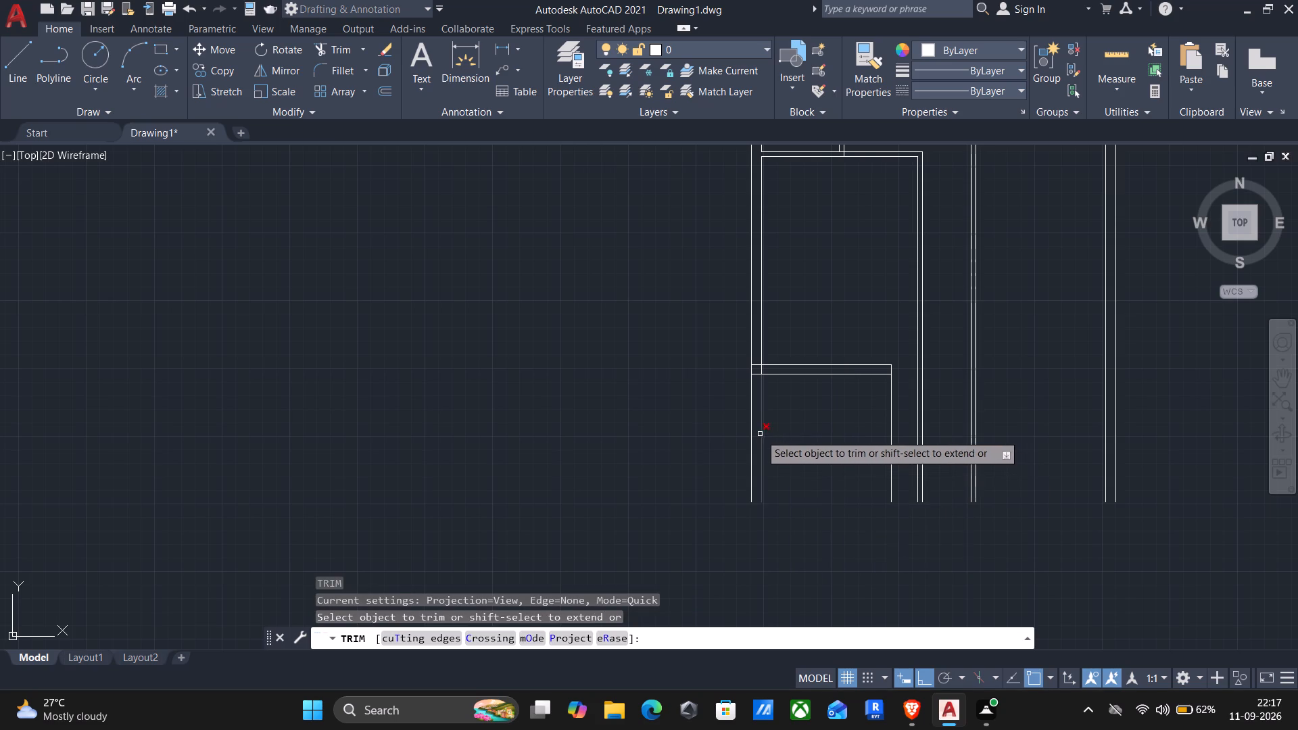
click(759, 434)
click(775, 431)
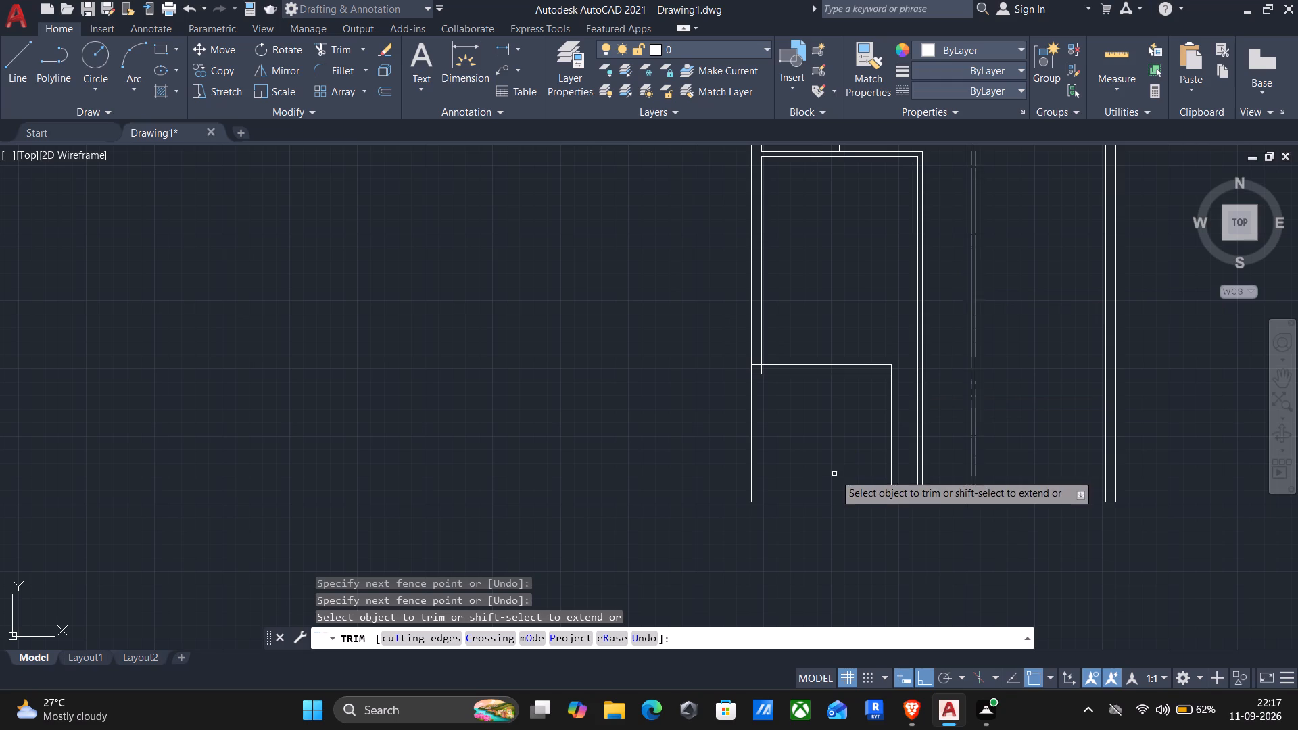
drag(902, 415, 878, 441)
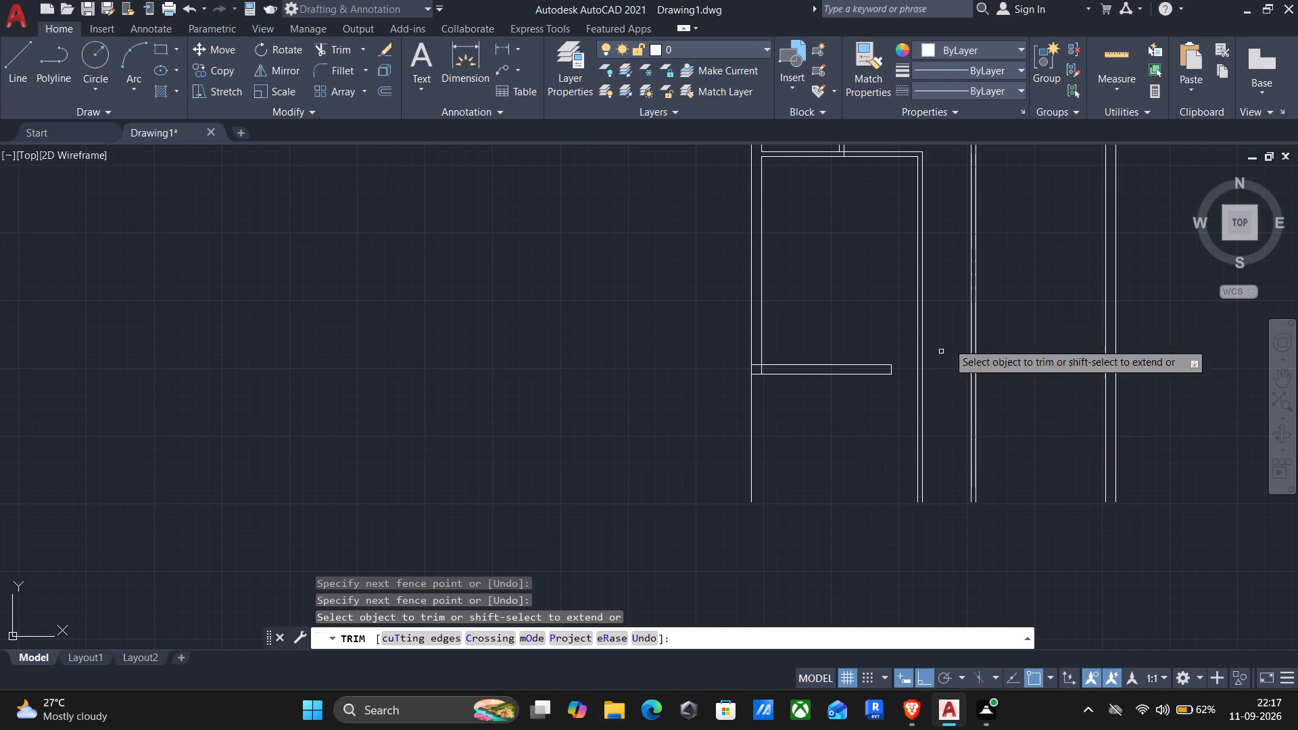
Measure the width of the open space below the 9" horizontal wall.
click(1110, 46)
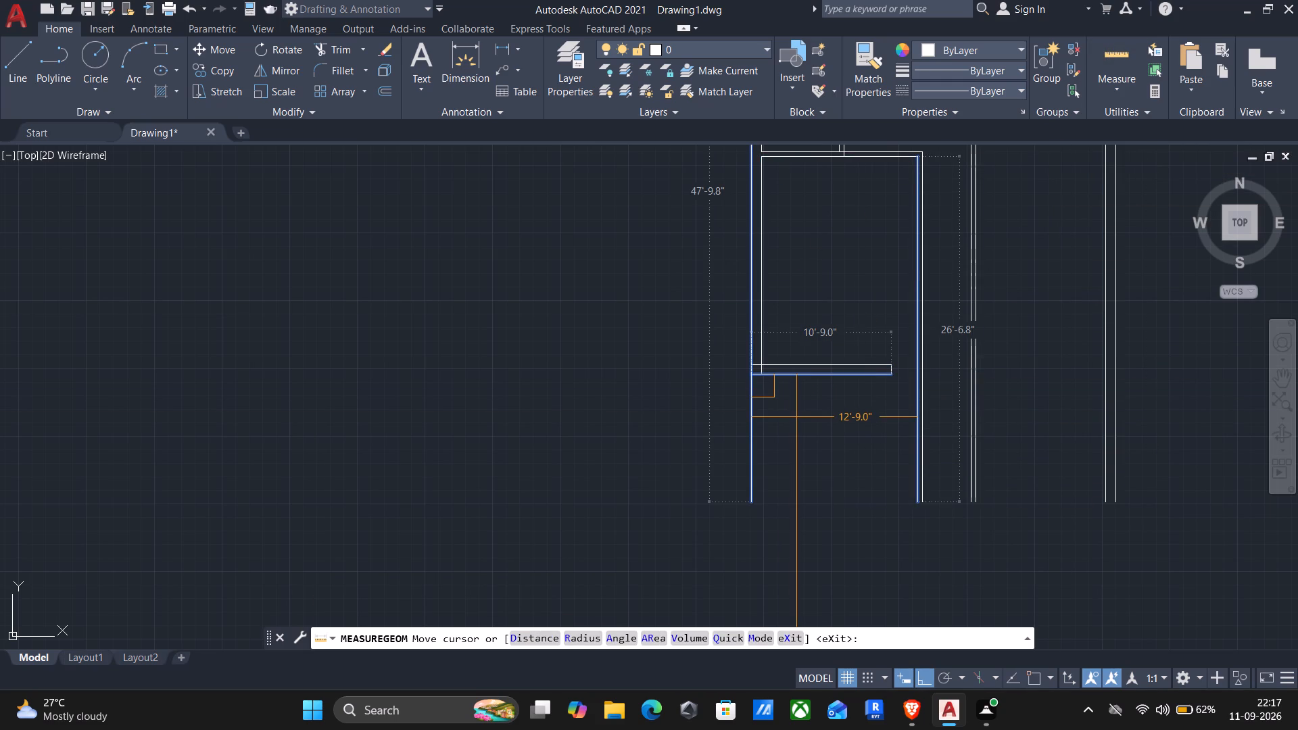
key(Escape)
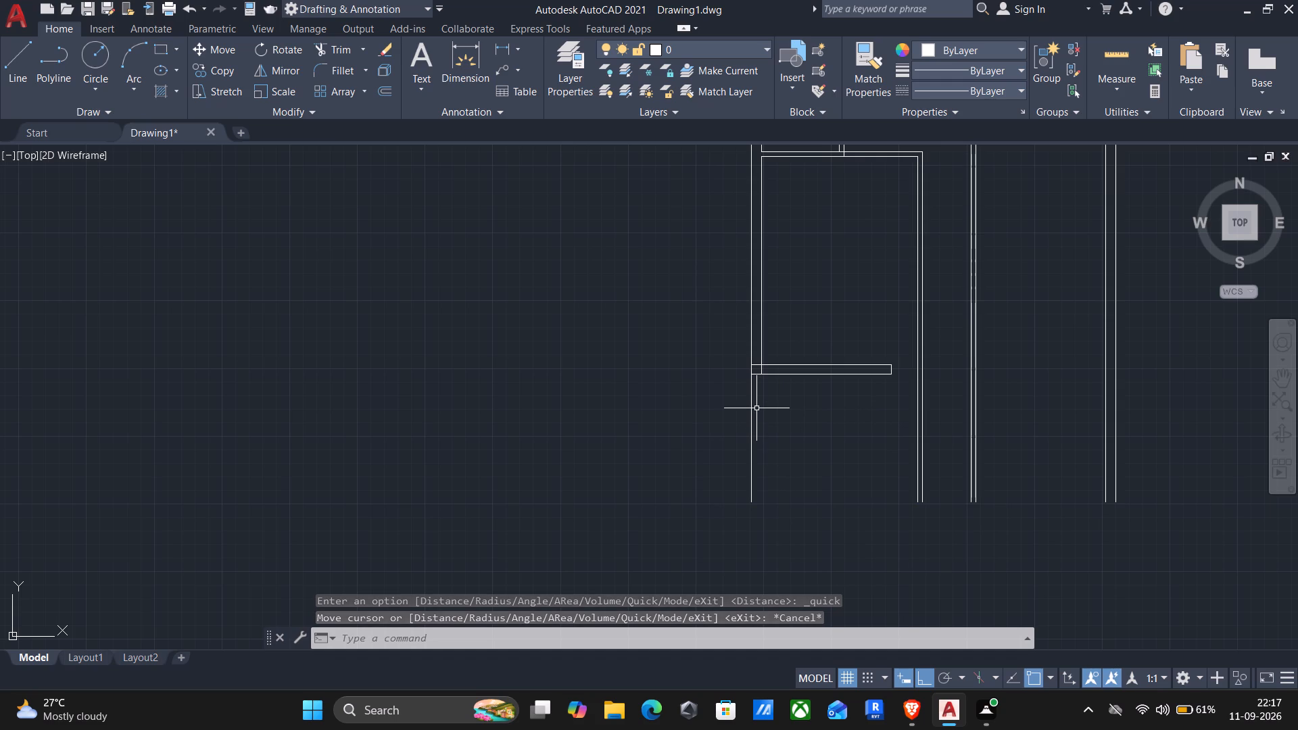
Offset the left outer wall's outer line 13'1" inward, toward the 12' wide room's vertical partition.
key(o)
key(Return)
drag(716, 412, 730, 399)
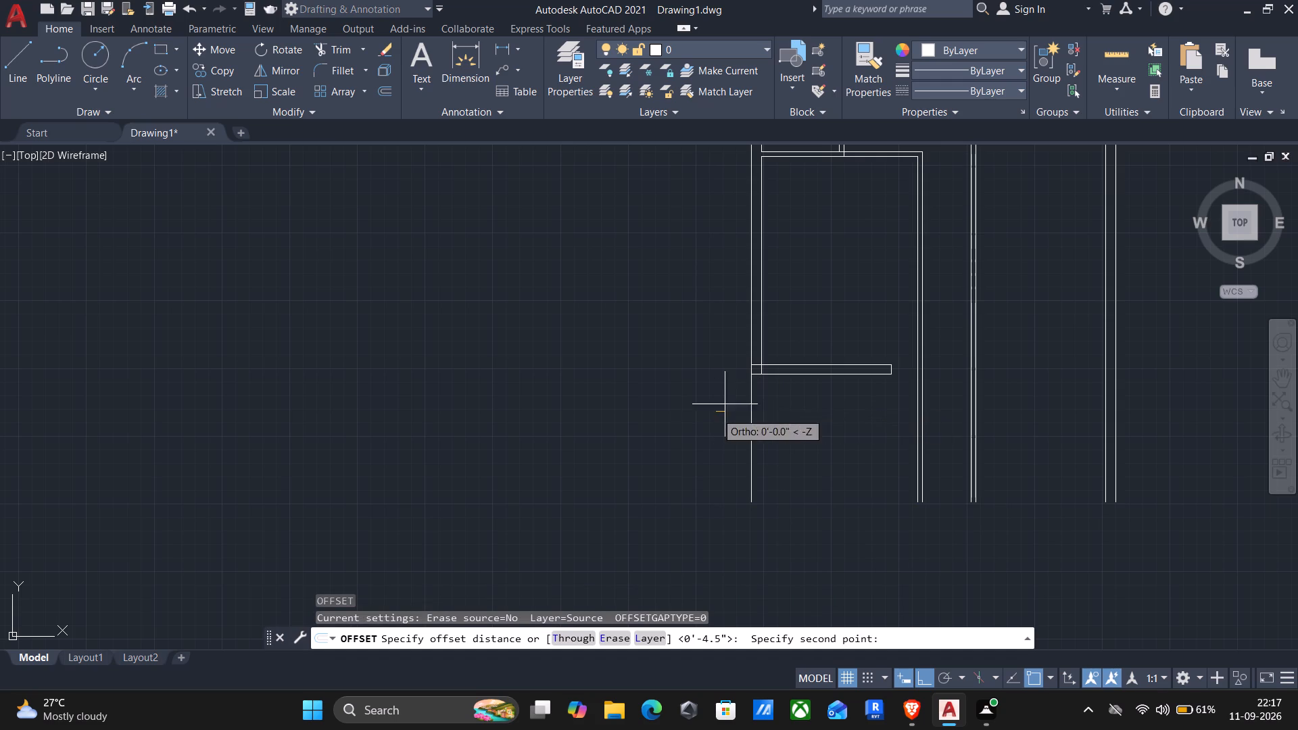
drag(730, 399, 737, 393)
click(754, 394)
click(752, 407)
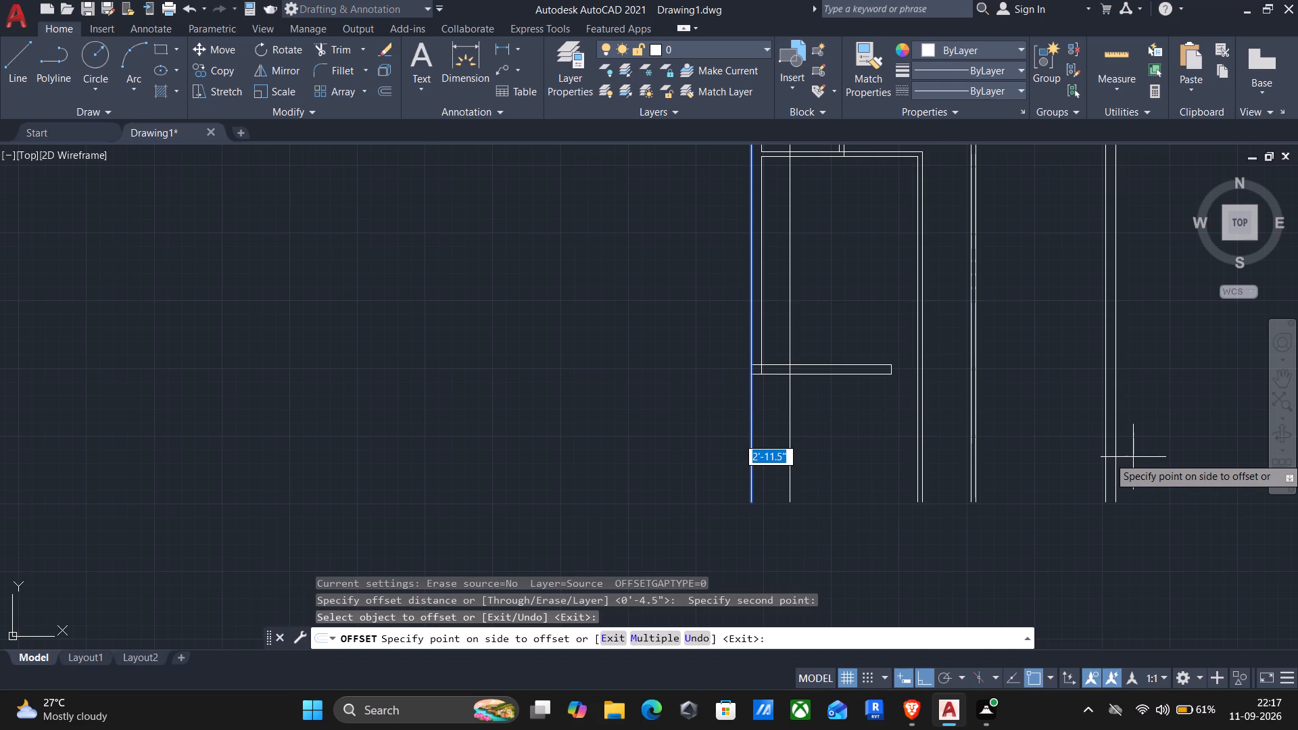
text(13'1)
key(shift+quotedbl)
key(Return)
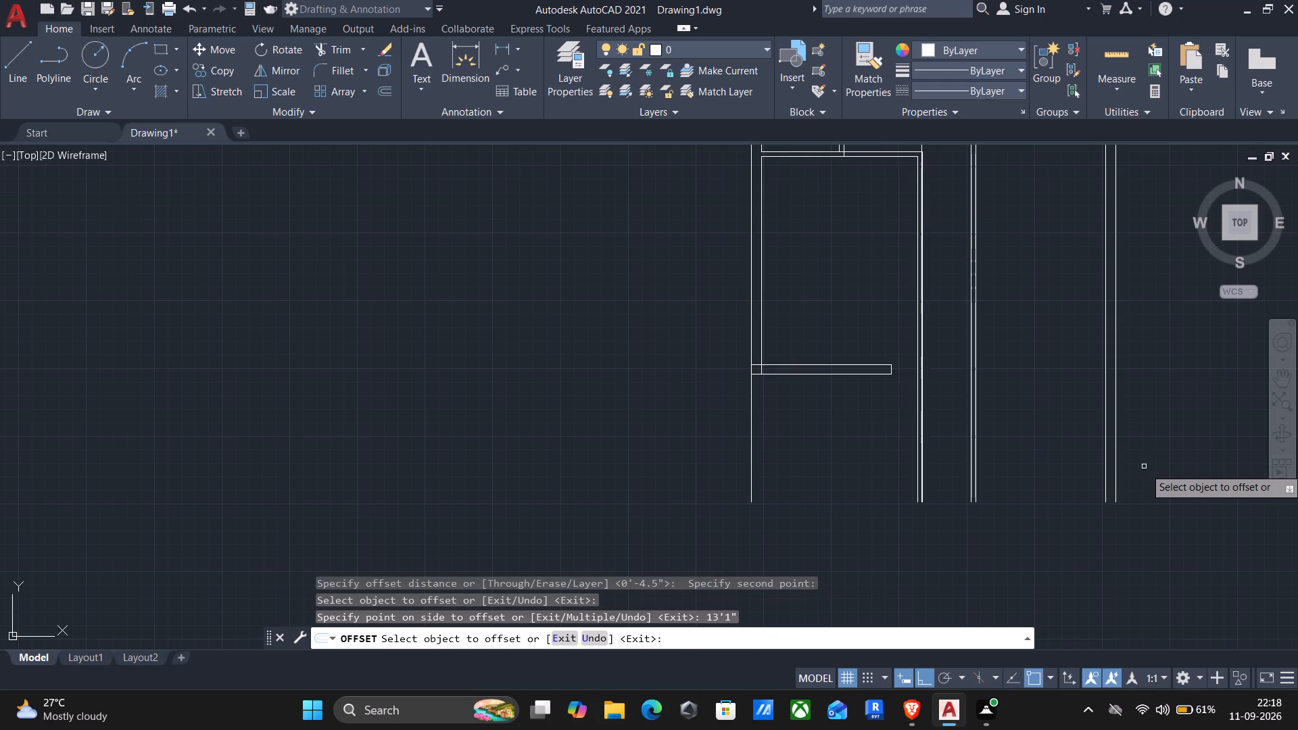
scroll(924, 435, up, 5)
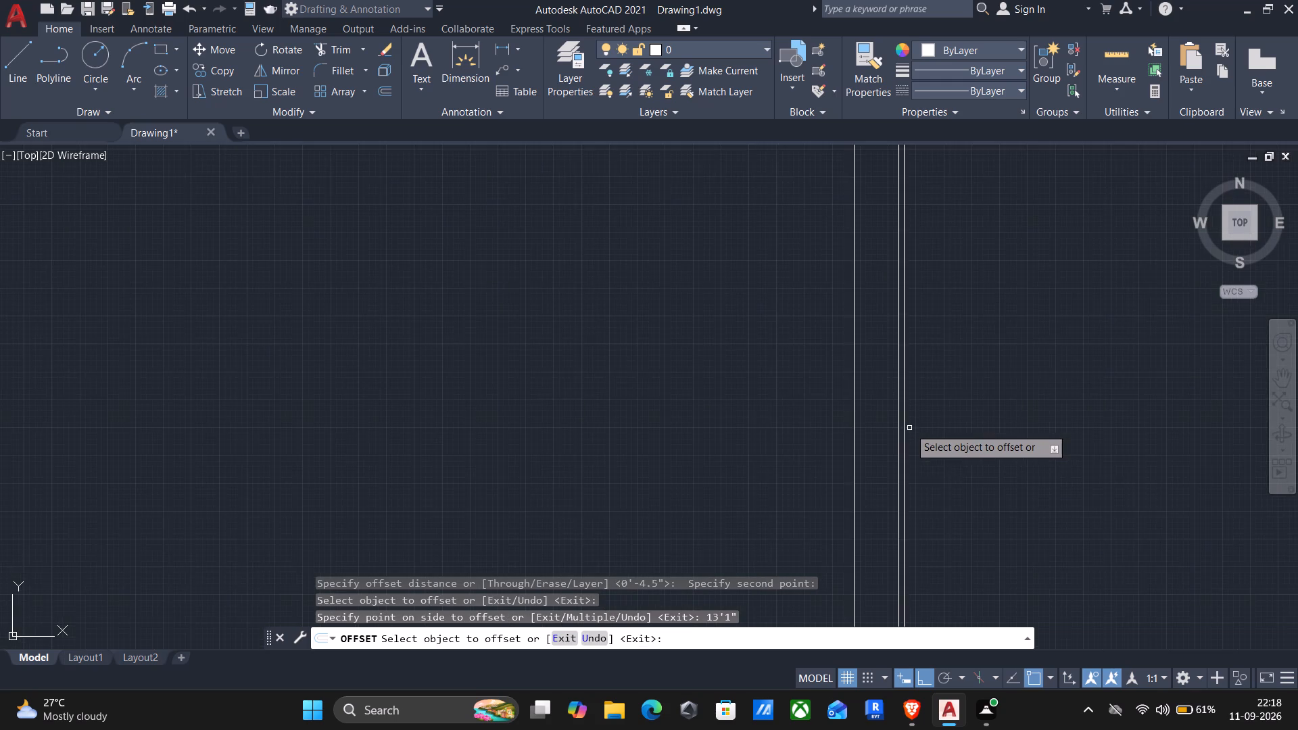
scroll(909, 428, down, 3)
scroll(766, 409, down, 2)
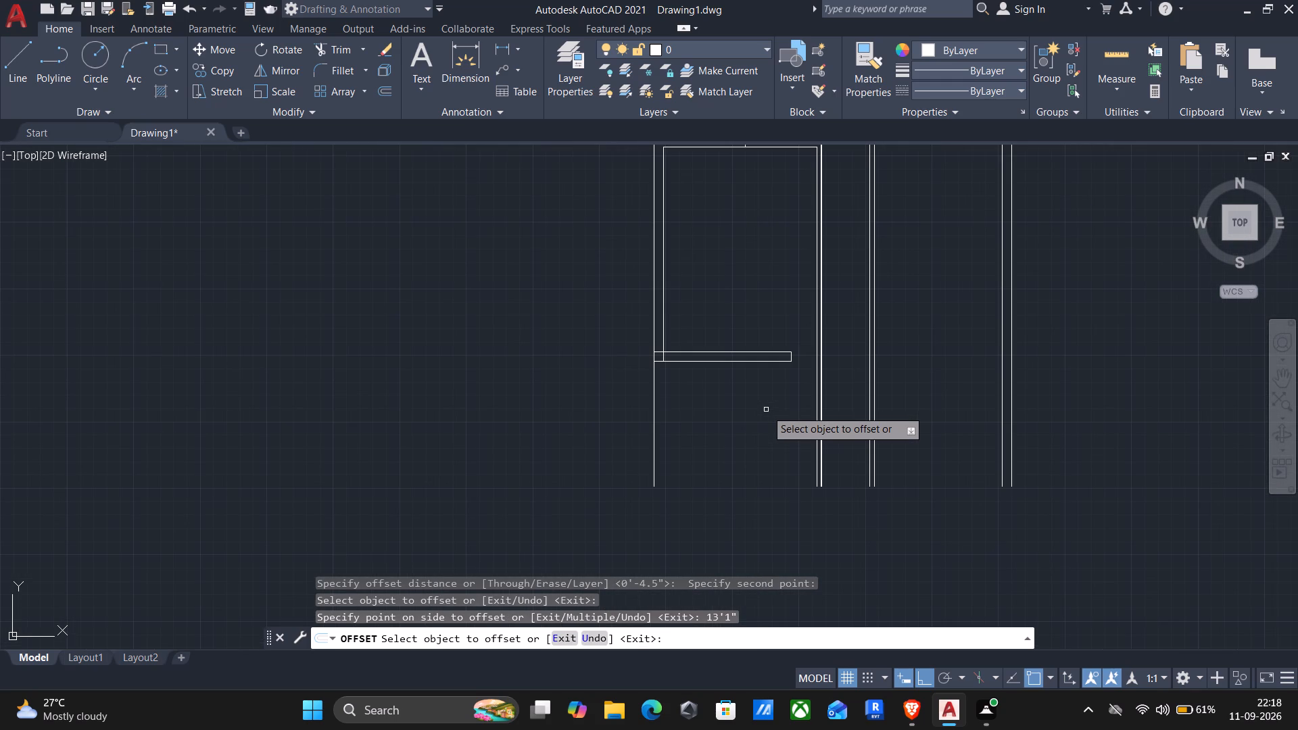
Offset the lower line of the 9" horizontal wall 14' downward.
scroll(802, 406, down, 1)
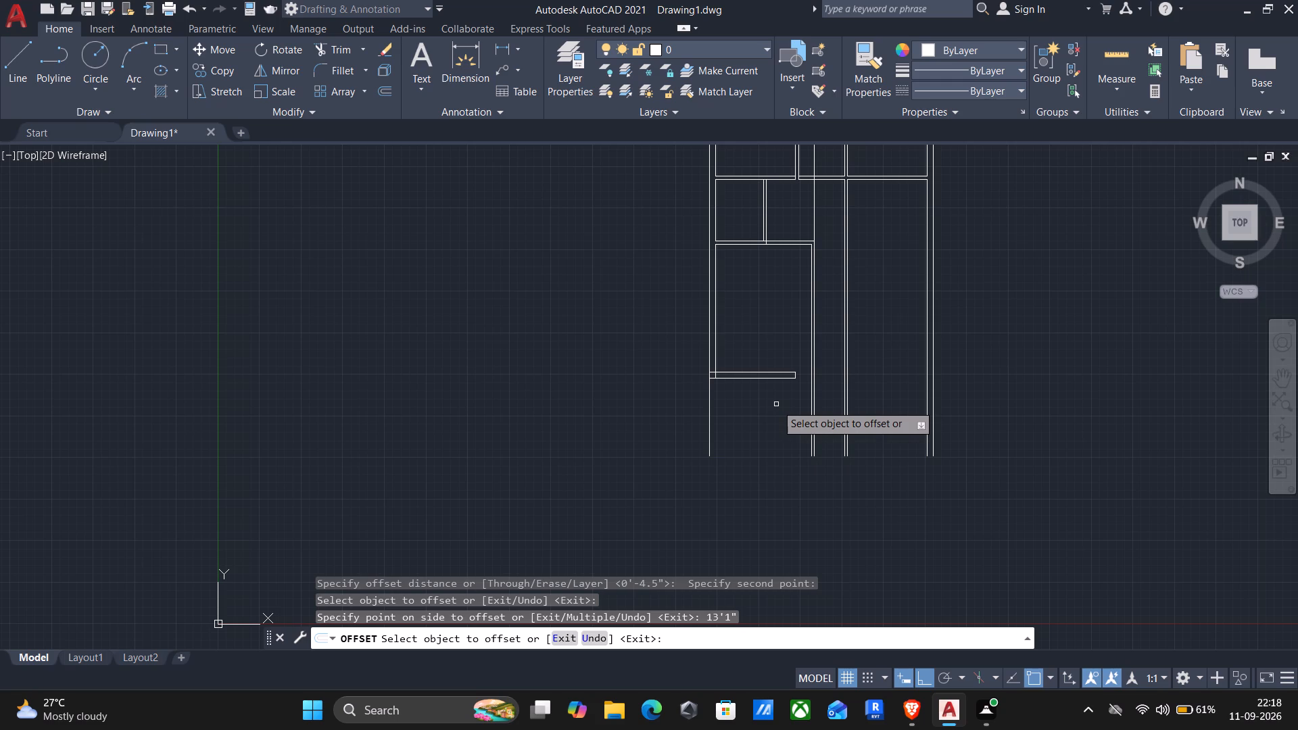
click(763, 381)
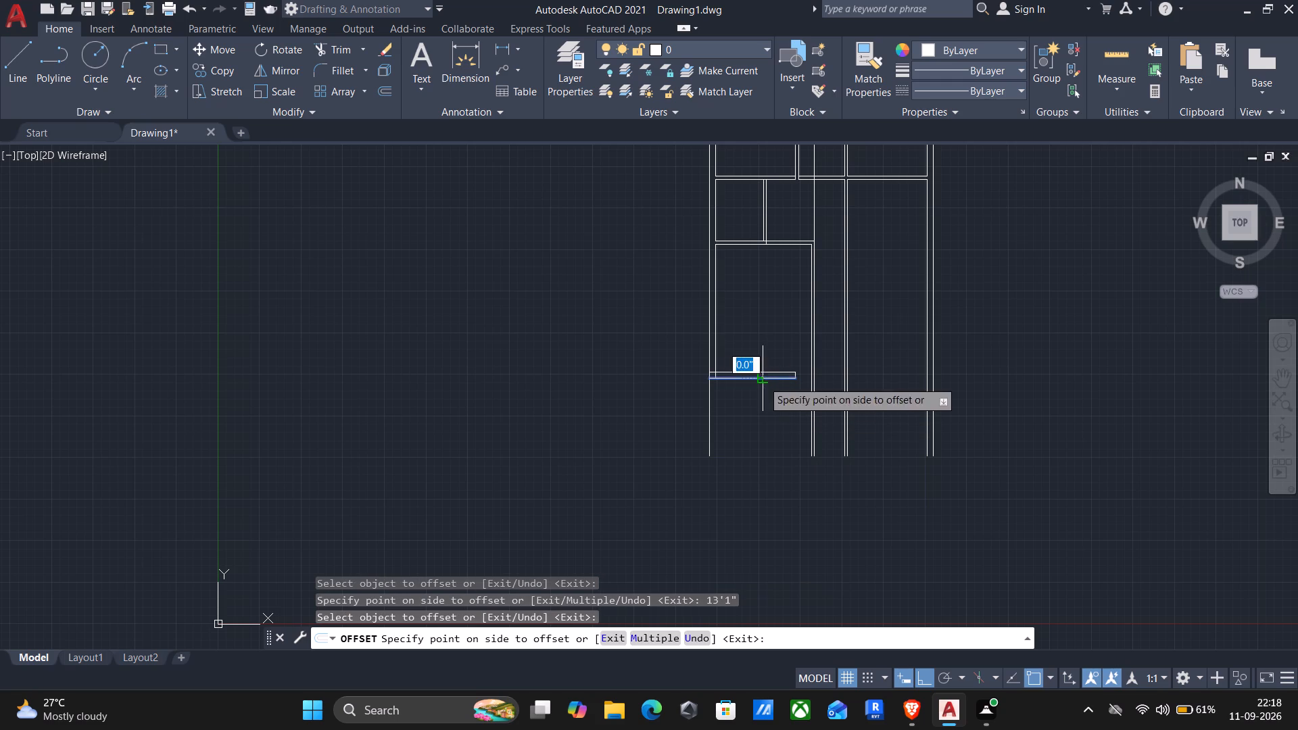
text(14')
key(Return)
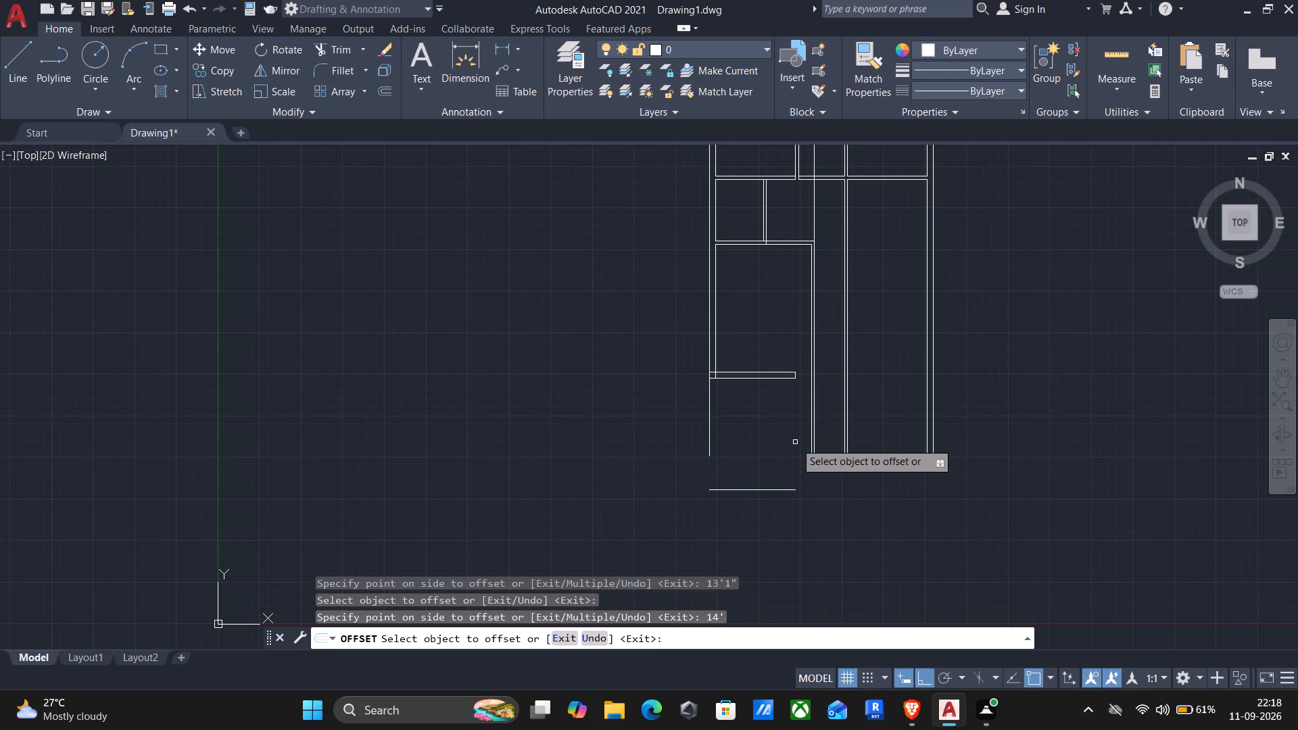
key(Escape)
Extend both lines of the 9" horizontal wall to meet the 12' wide room's vertical partition.
text(ex)
key(Return)
click(779, 376)
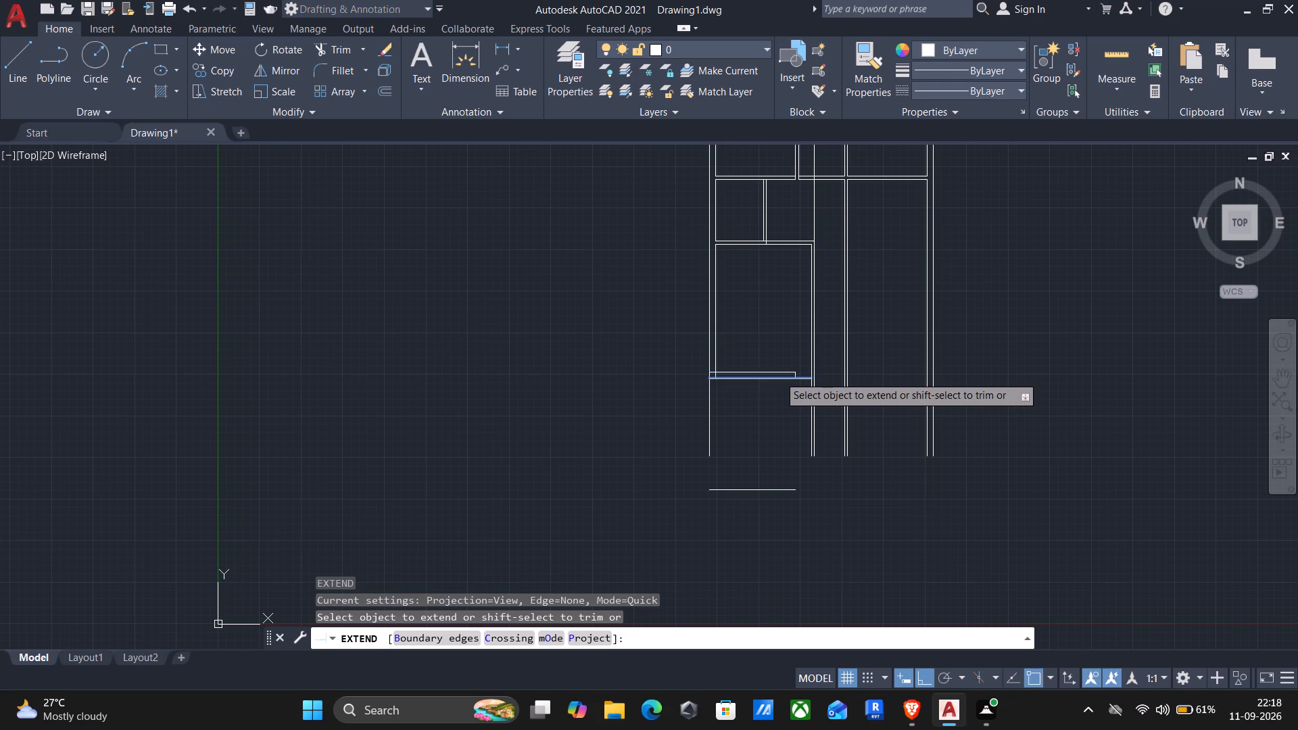
click(778, 371)
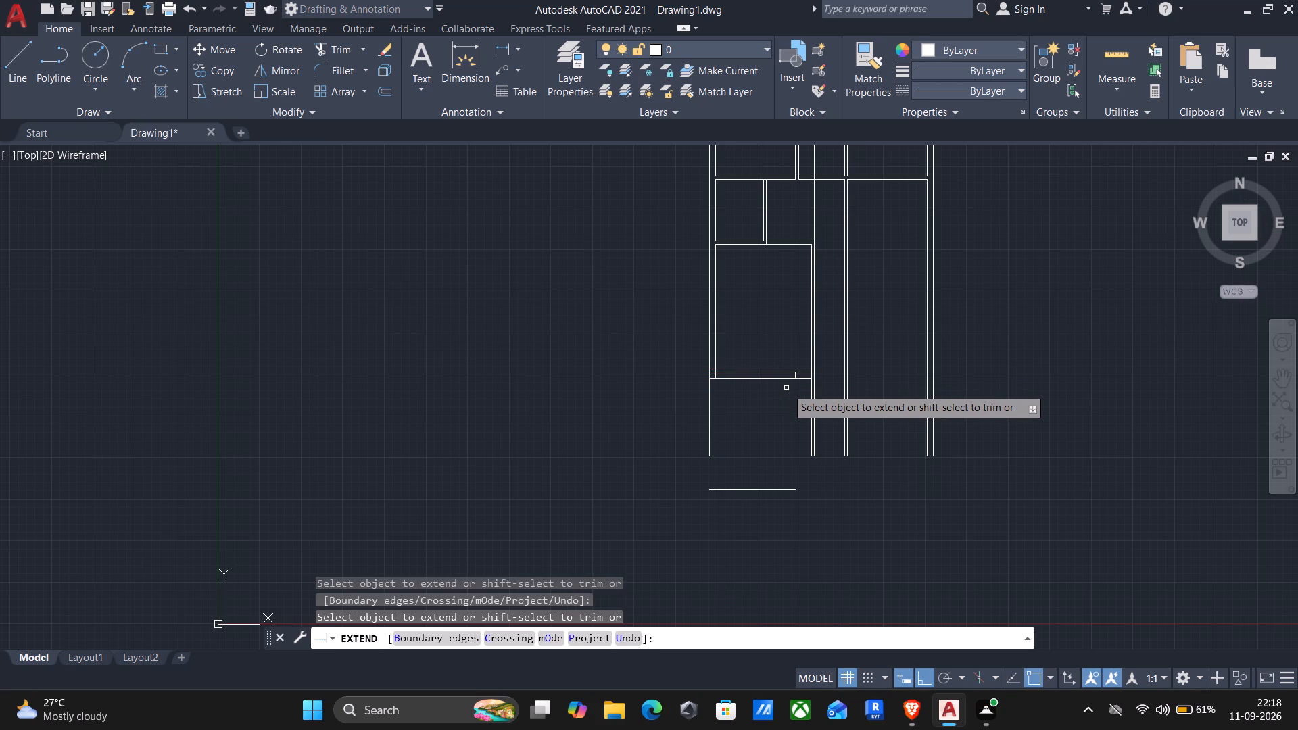
Extend both lines of the 9" horizontal wall past the partition's inner line to the vertical line offset 13'1".
scroll(786, 388, up, 2)
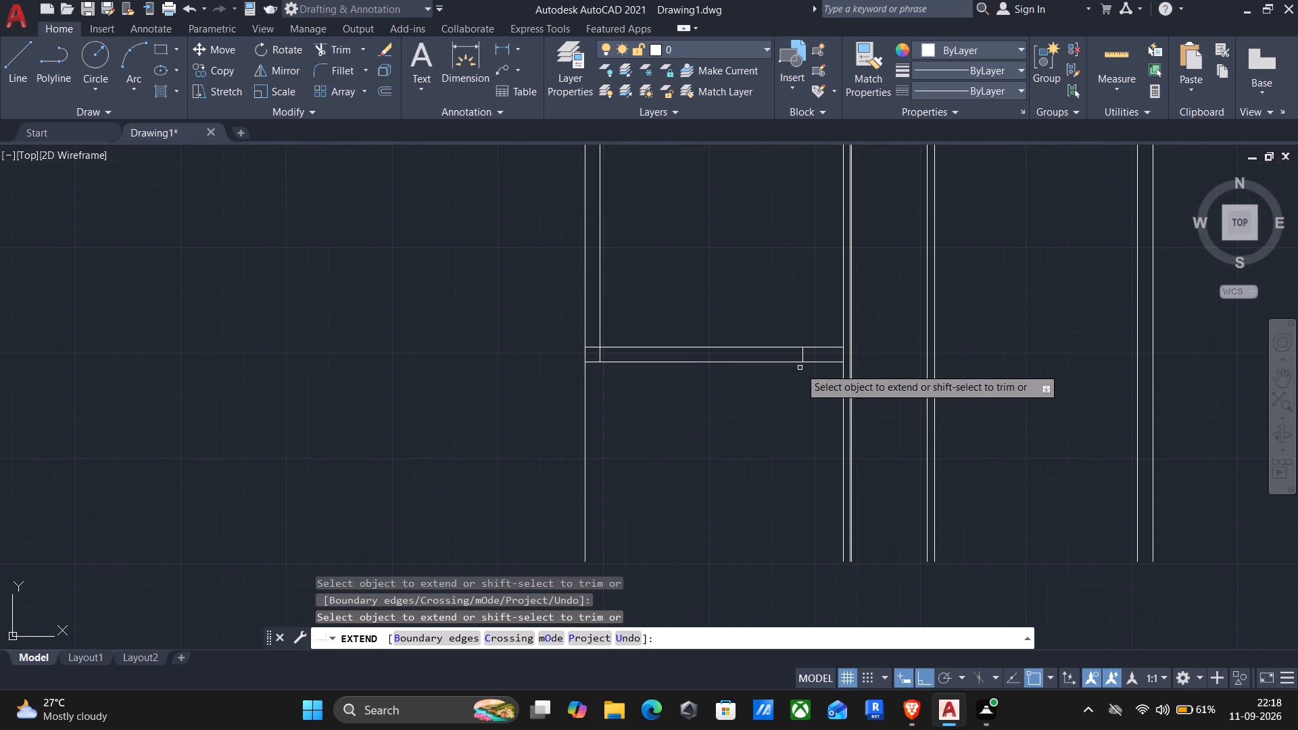
scroll(808, 369, up, 2)
click(809, 349)
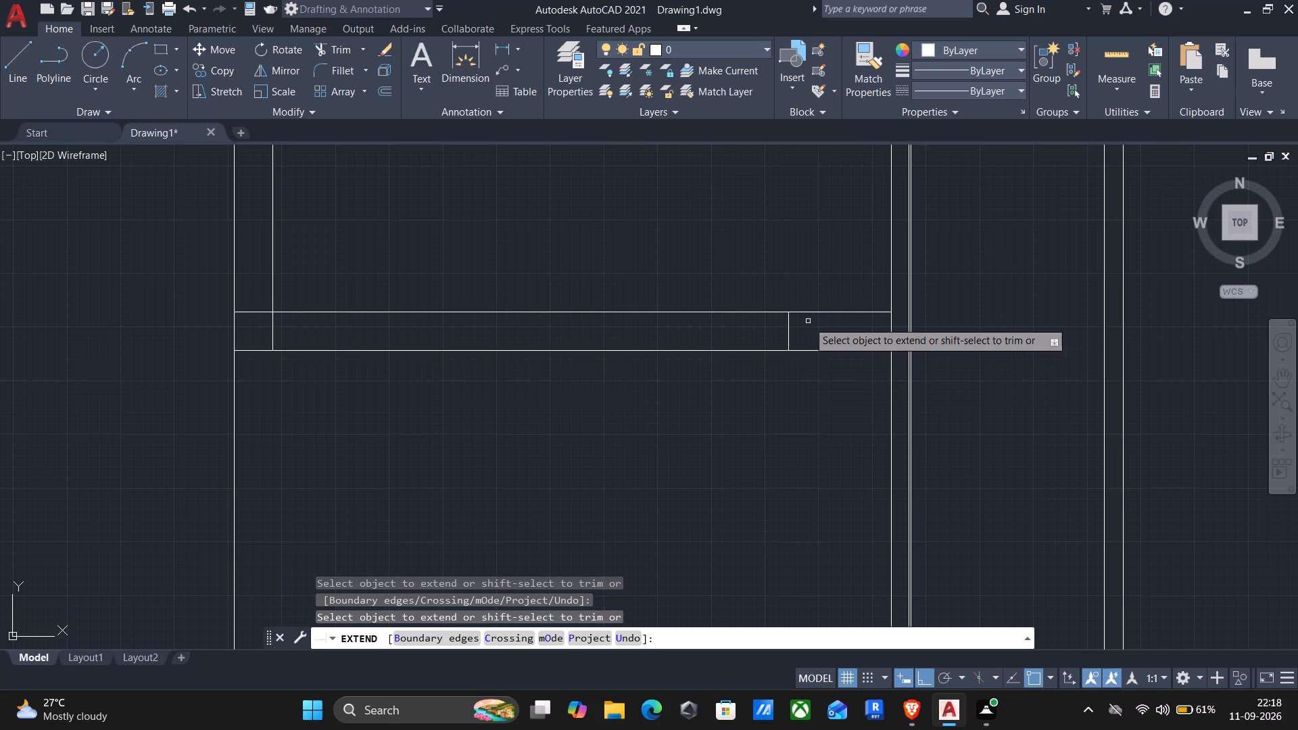
click(807, 310)
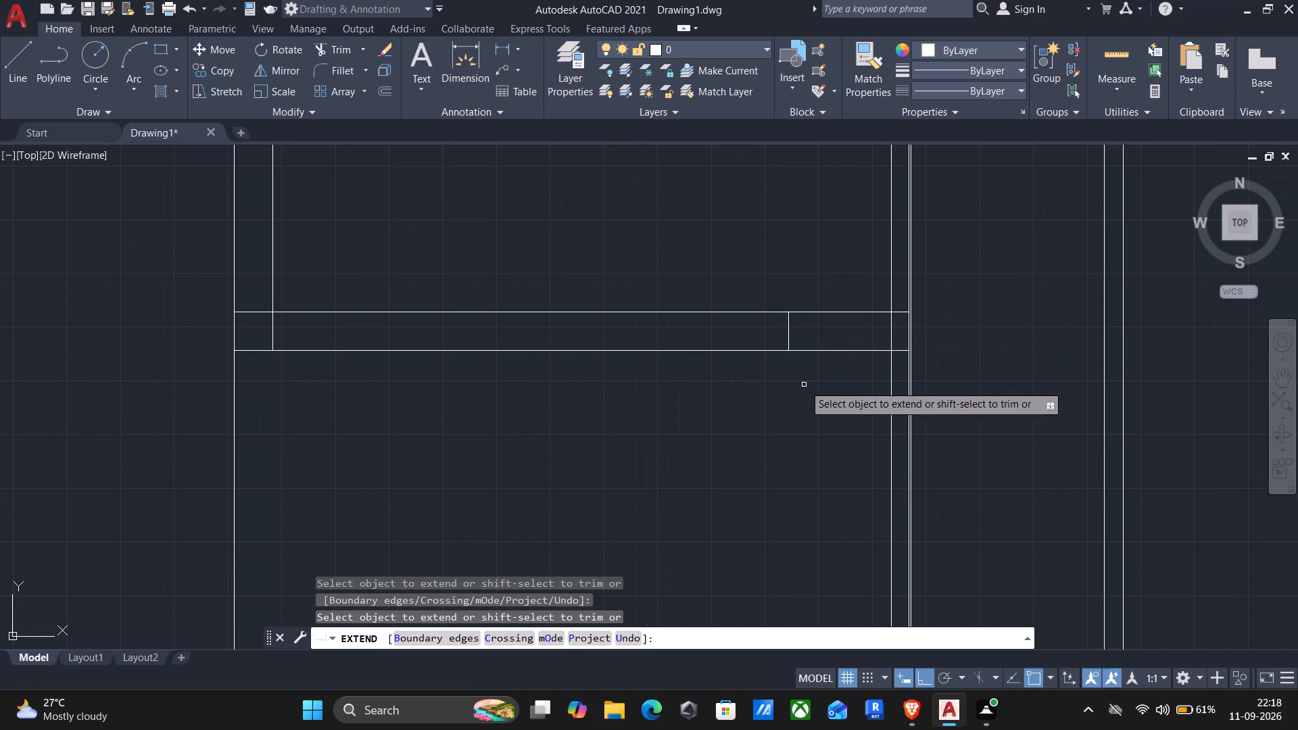
scroll(802, 387, down, 2)
key(Escape)
scroll(839, 331, down, 2)
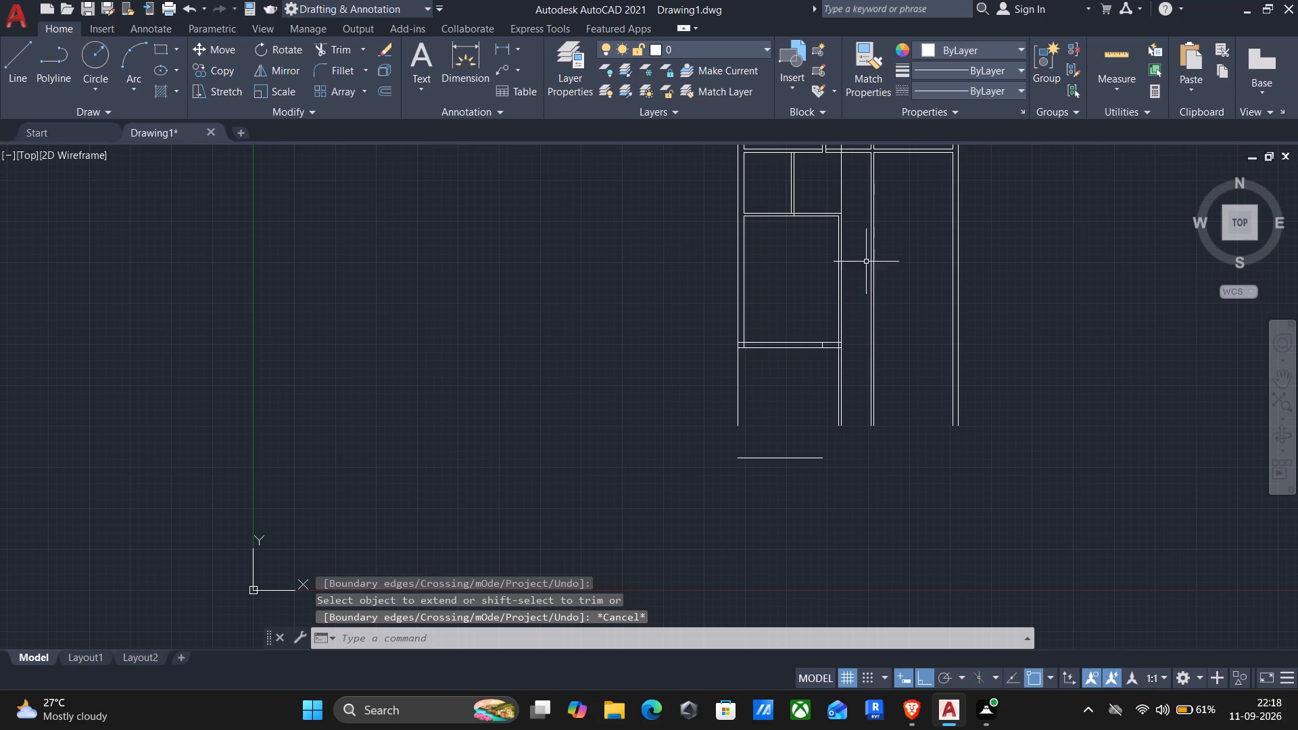
Delete the long vertical line offset 13'1" from the left outer wall, running beside the 12' wide room's partition.
click(838, 201)
click(844, 190)
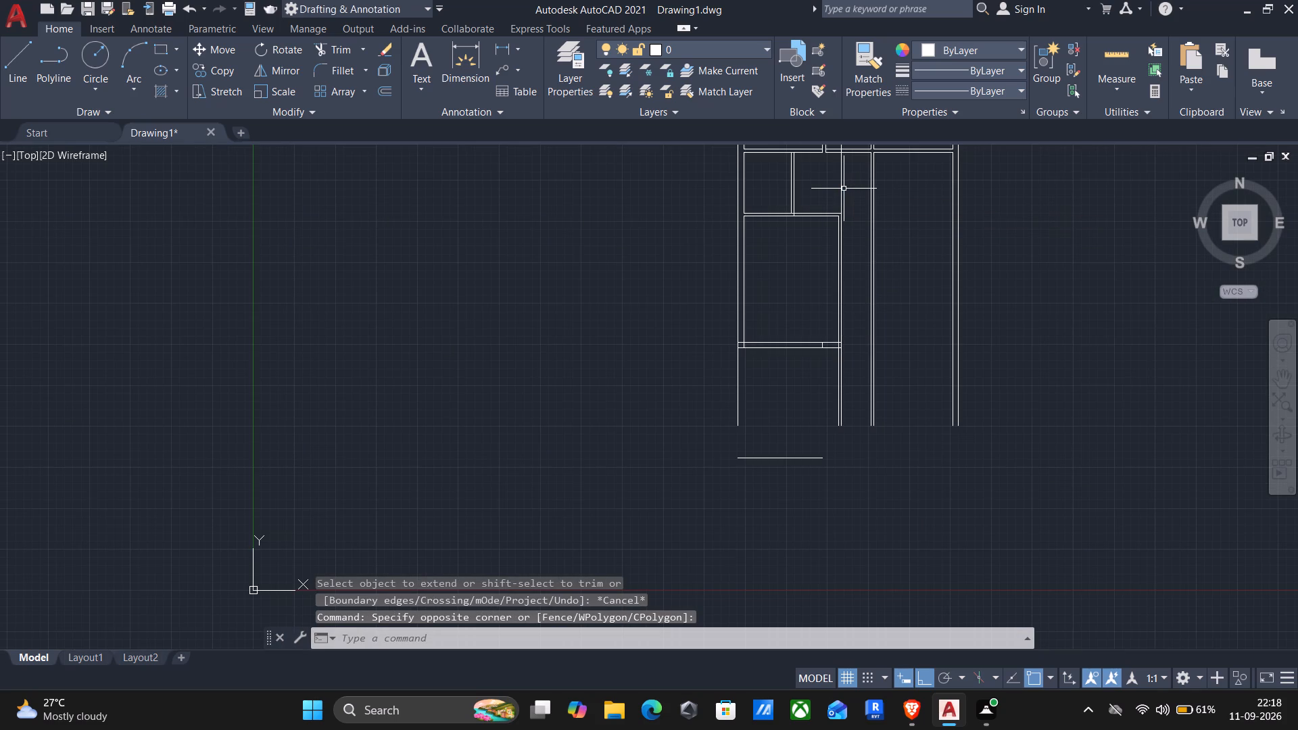
click(844, 189)
click(833, 180)
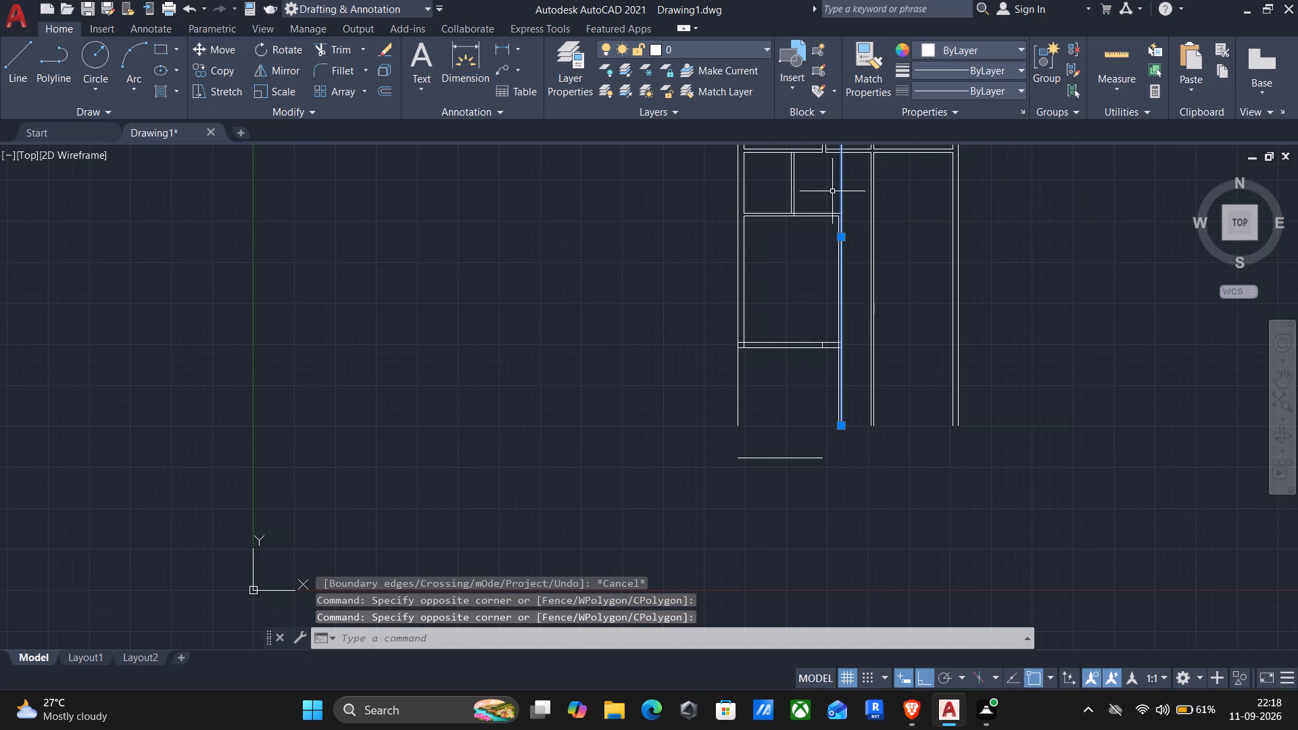
key(Delete)
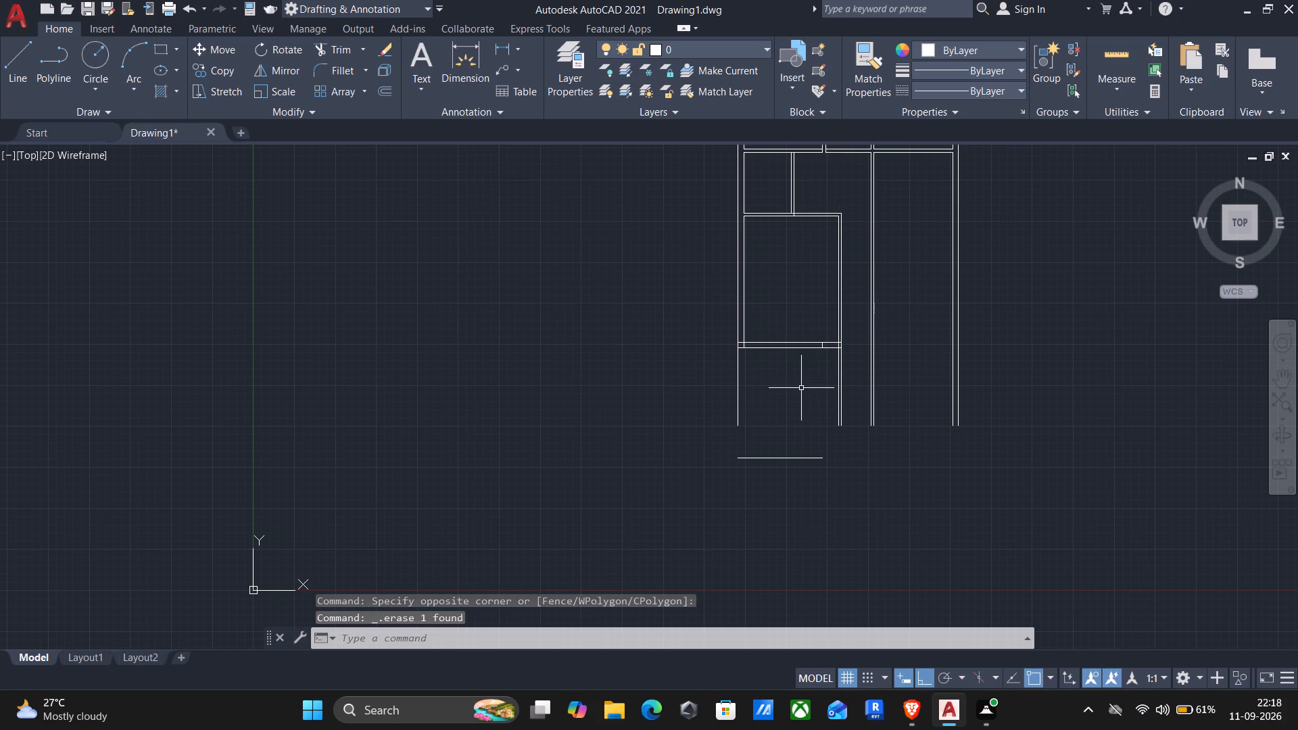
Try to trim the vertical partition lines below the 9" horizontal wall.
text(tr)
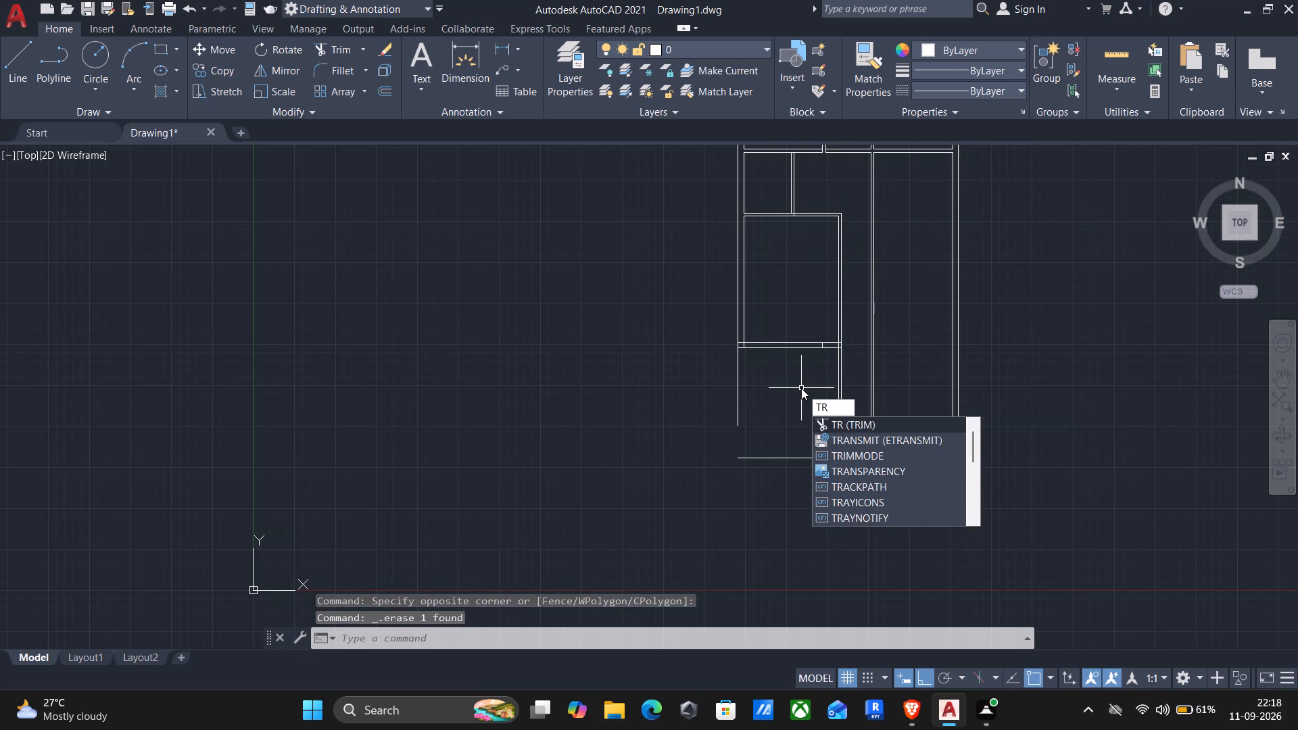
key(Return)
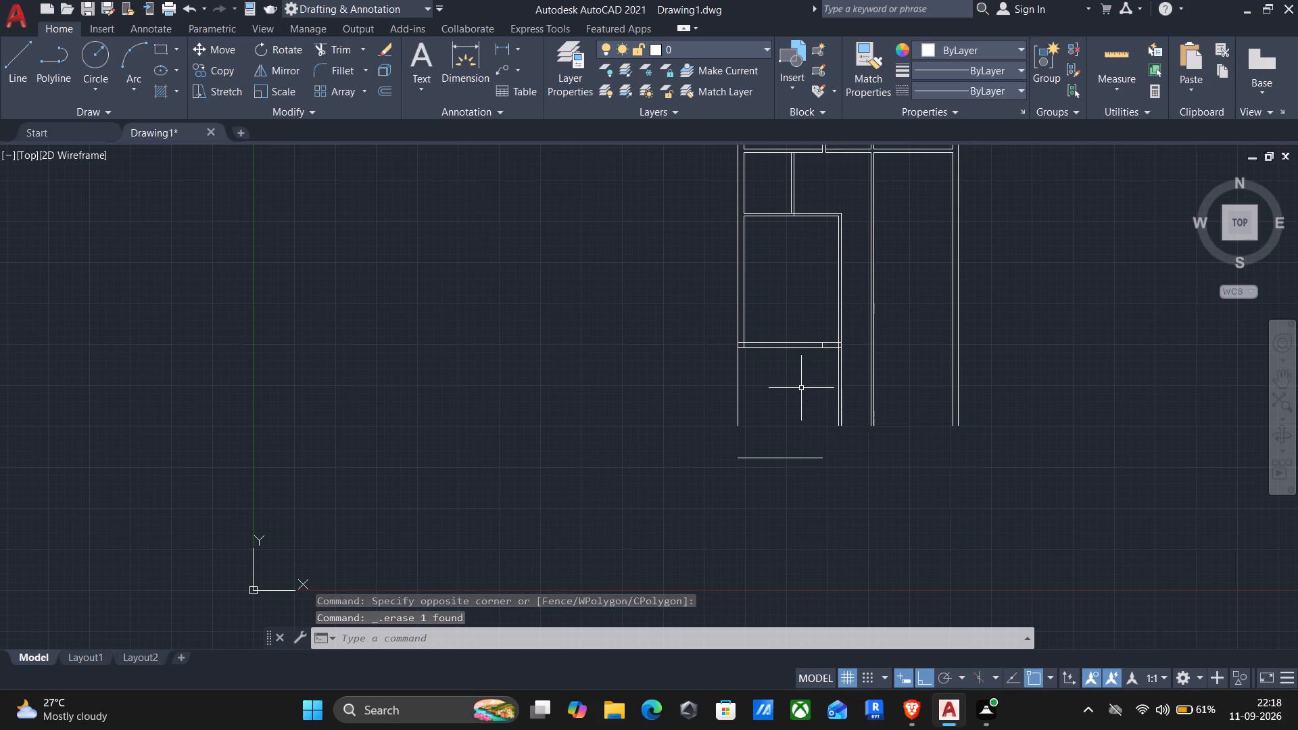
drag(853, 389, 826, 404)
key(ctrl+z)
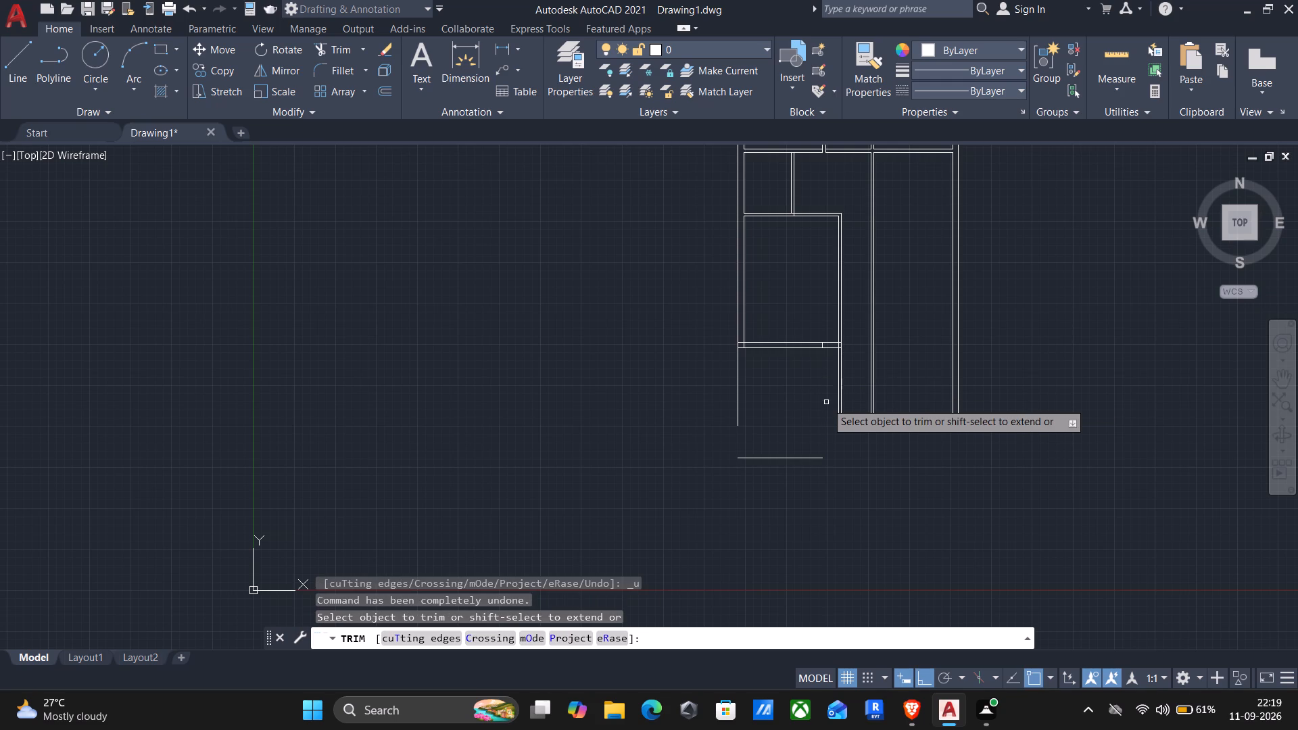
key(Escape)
Extend both lines of the 9" horizontal wall to the outer line of the 12' wide room's vertical partition.
scroll(850, 339, up, 7)
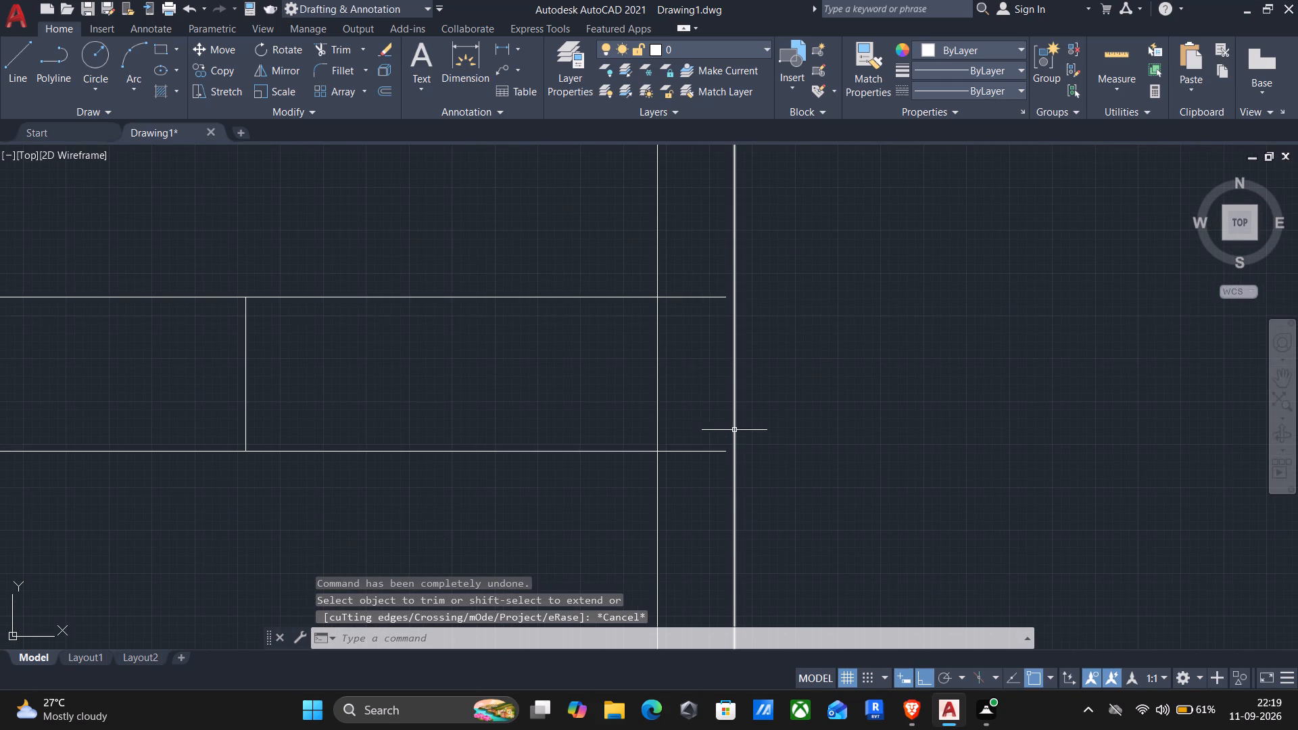
text(ex)
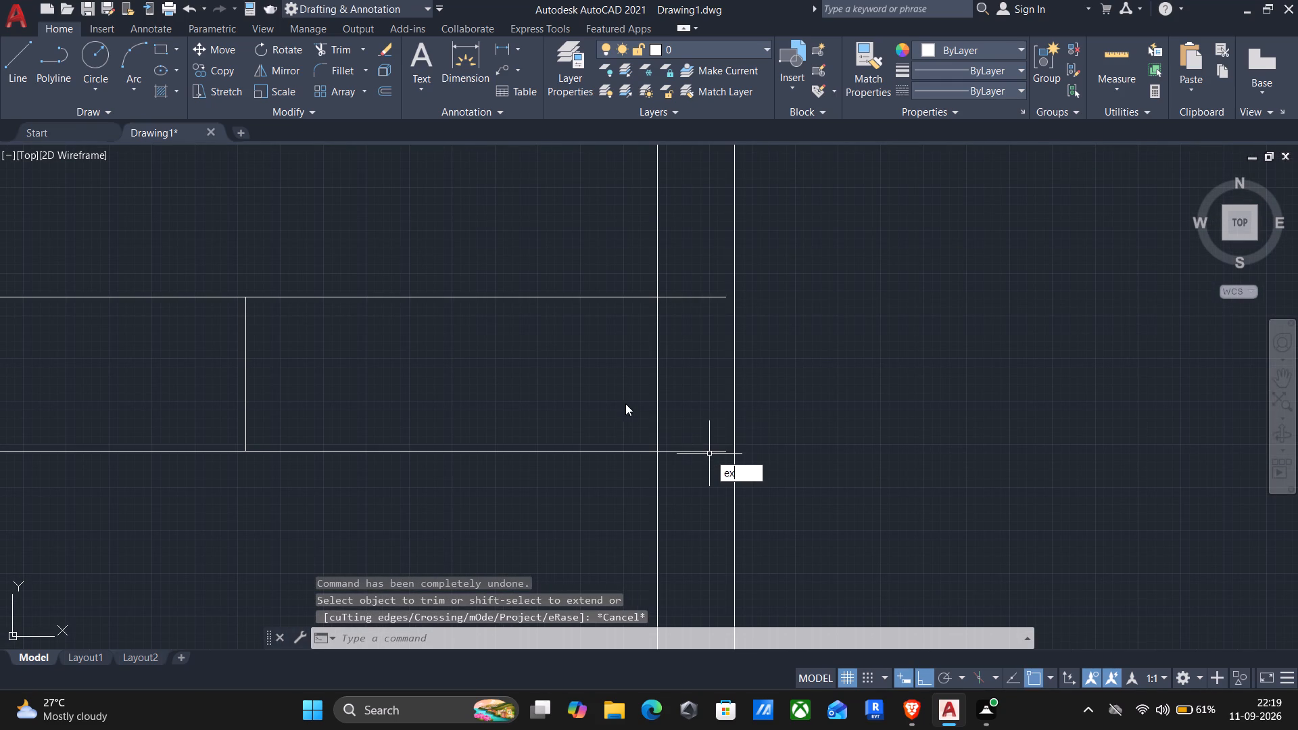
key(Return)
click(560, 299)
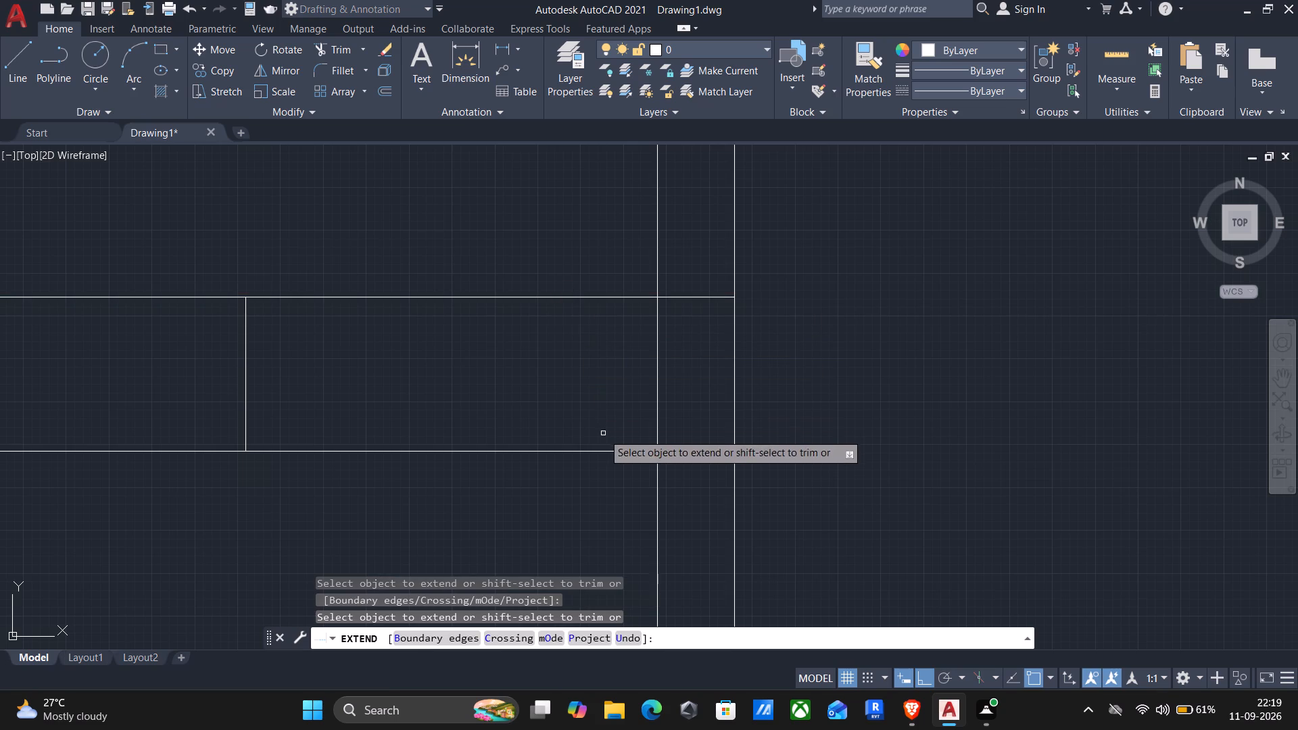
click(575, 453)
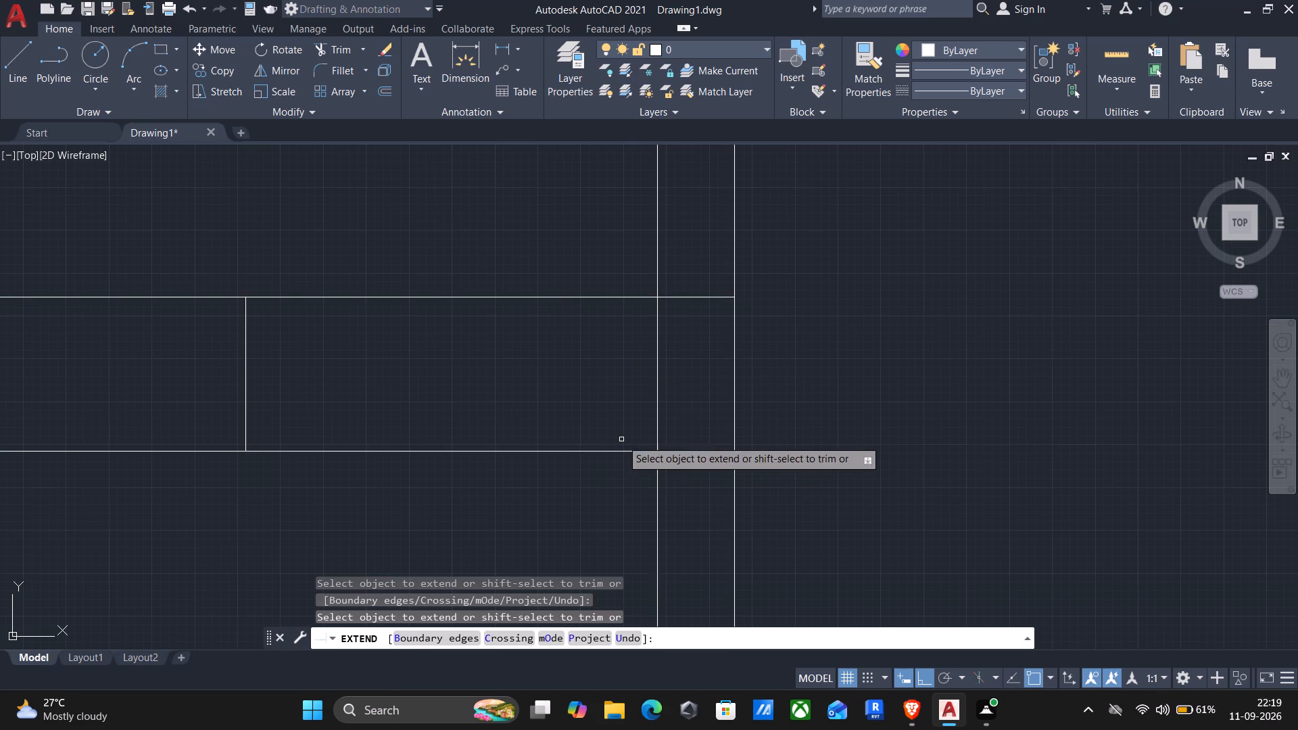
key(Escape)
Trim both lines of the 12' wide room's vertical partition below the 9" horizontal wall.
text(tr)
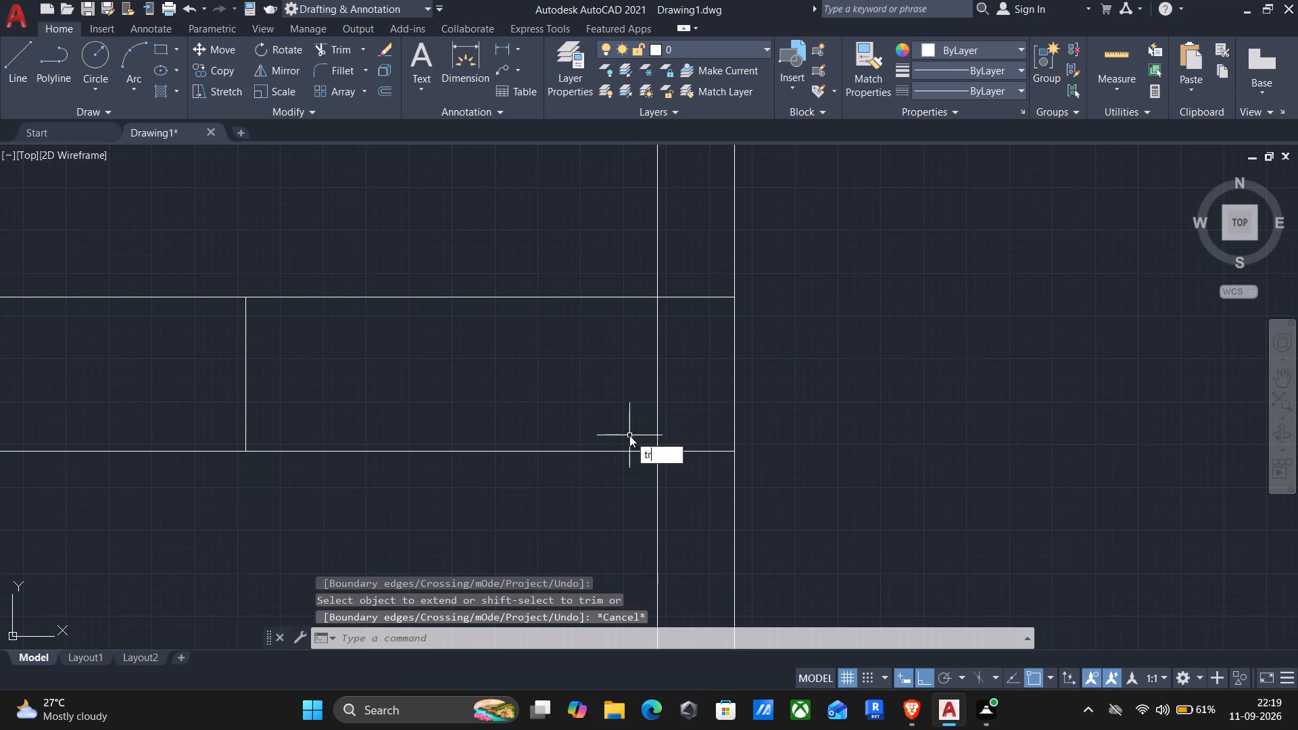
key(Return)
drag(590, 527, 761, 534)
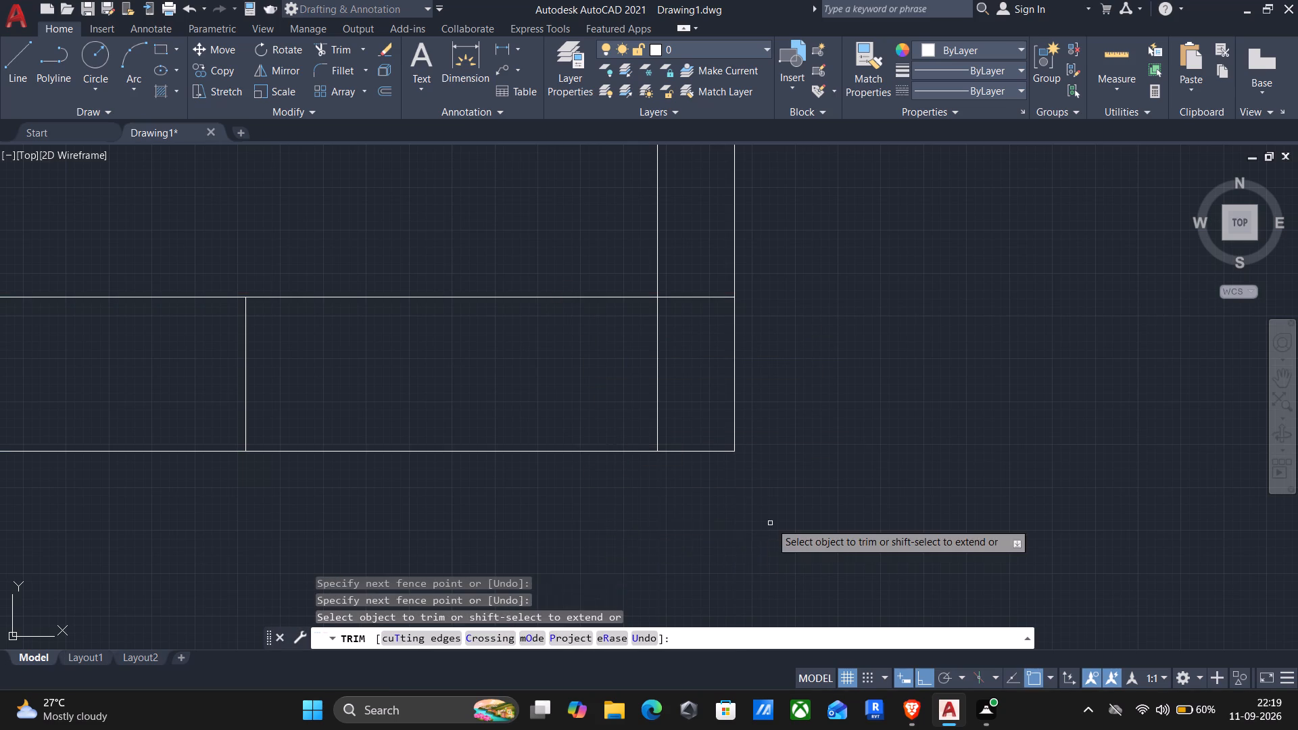
Remove the short vertical line crossing the 9" horizontal wall just inside the 12' wide room's partition.
scroll(773, 521, down, 5)
middle_drag(748, 590, 750, 518)
scroll(741, 401, up, 3)
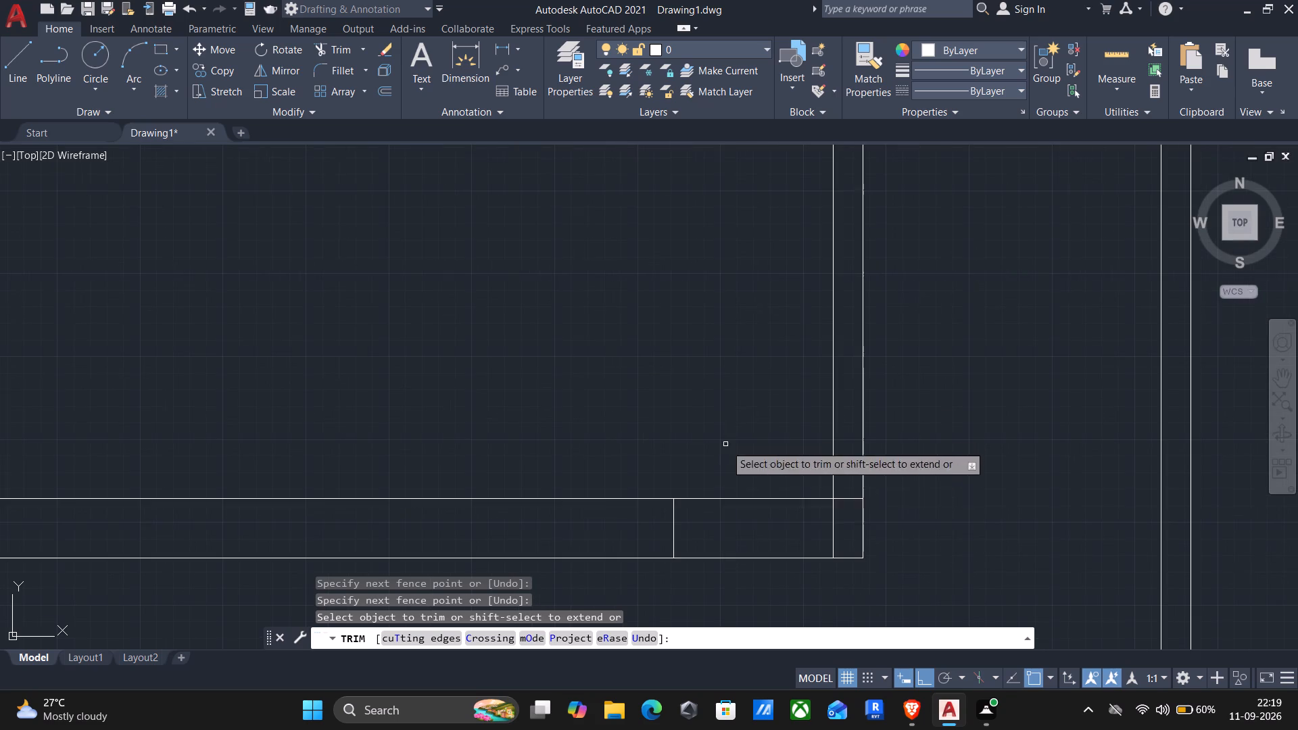
drag(698, 522, 660, 539)
scroll(634, 525, down, 2)
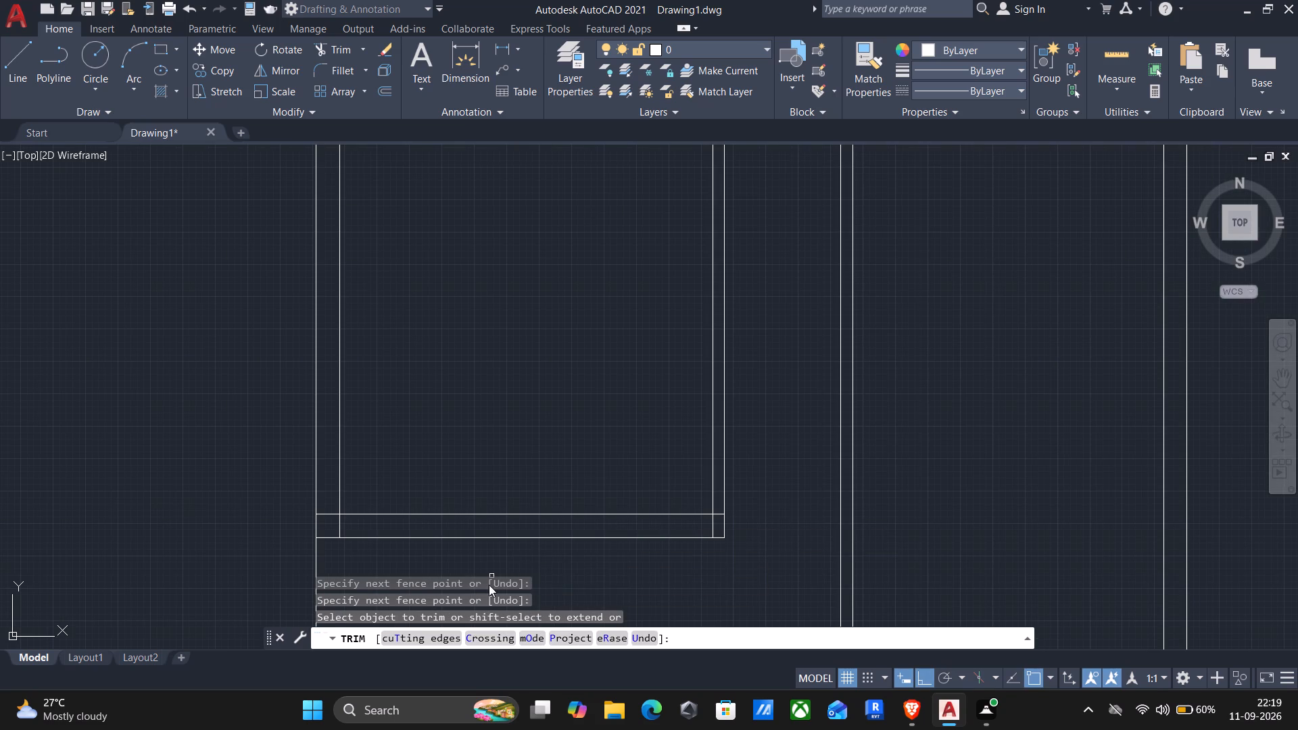
middle_drag(492, 583, 539, 431)
scroll(537, 421, down, 2)
middle_drag(541, 421, 536, 317)
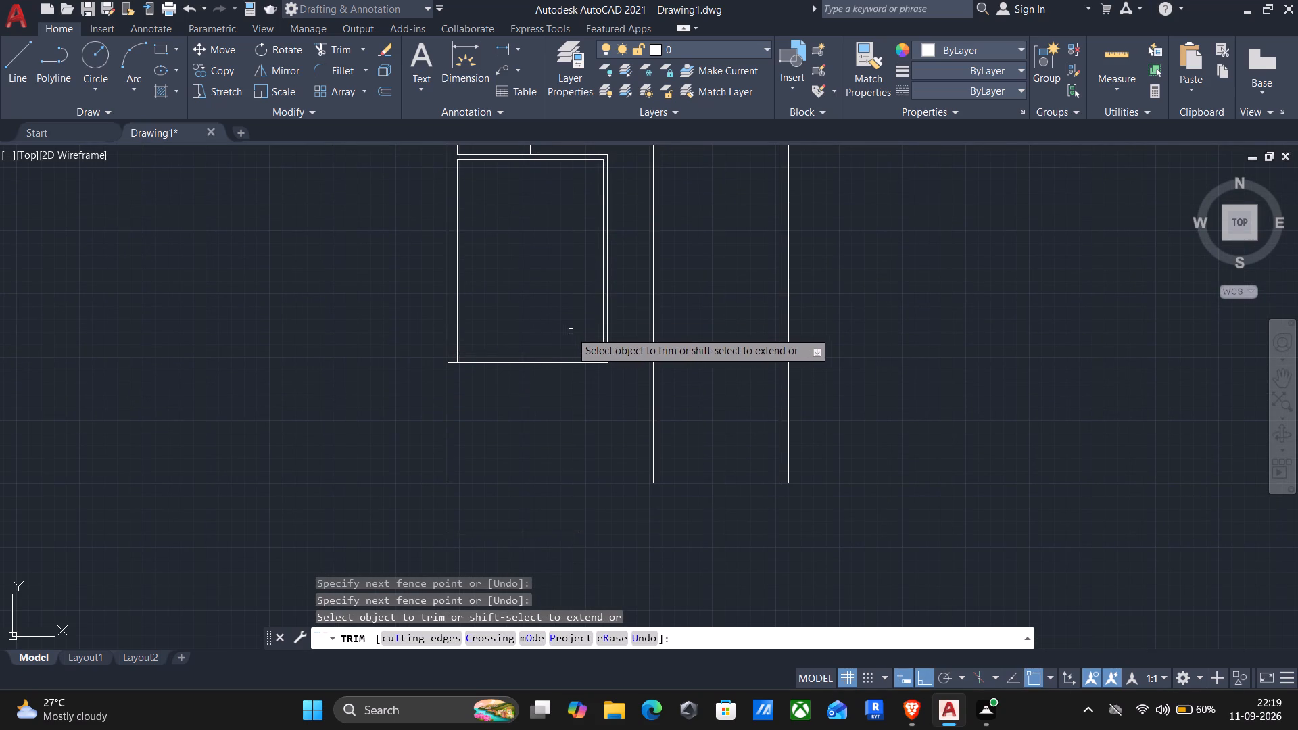
scroll(813, 275, down, 1)
middle_drag(810, 277, 665, 408)
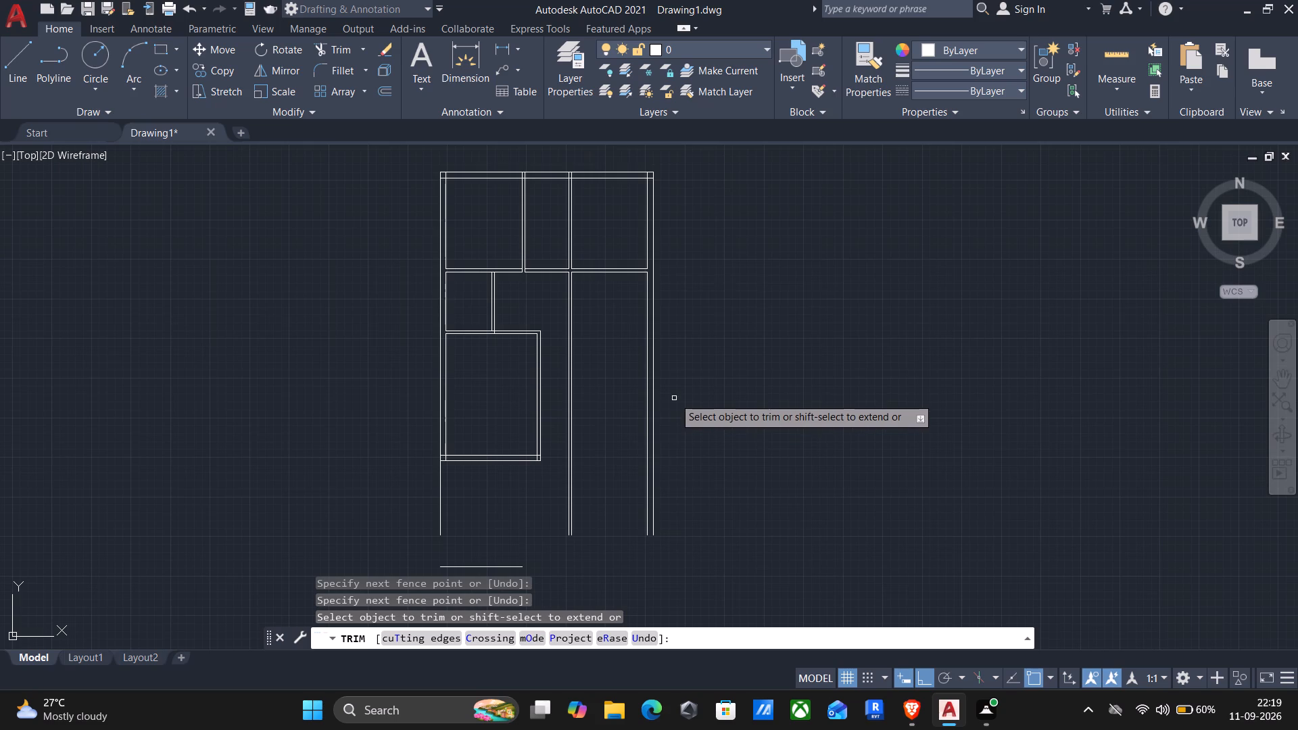
middle_click(735, 391)
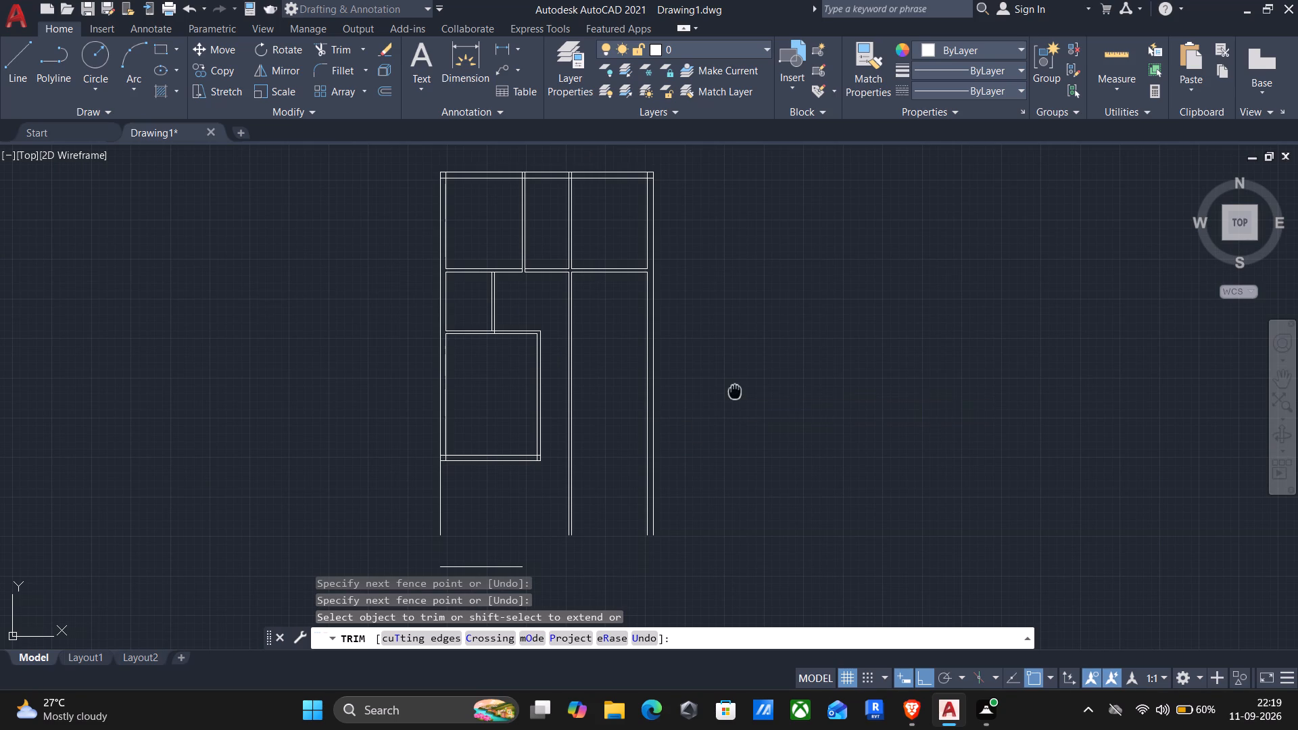
scroll(737, 387, up, 1)
key(Escape)
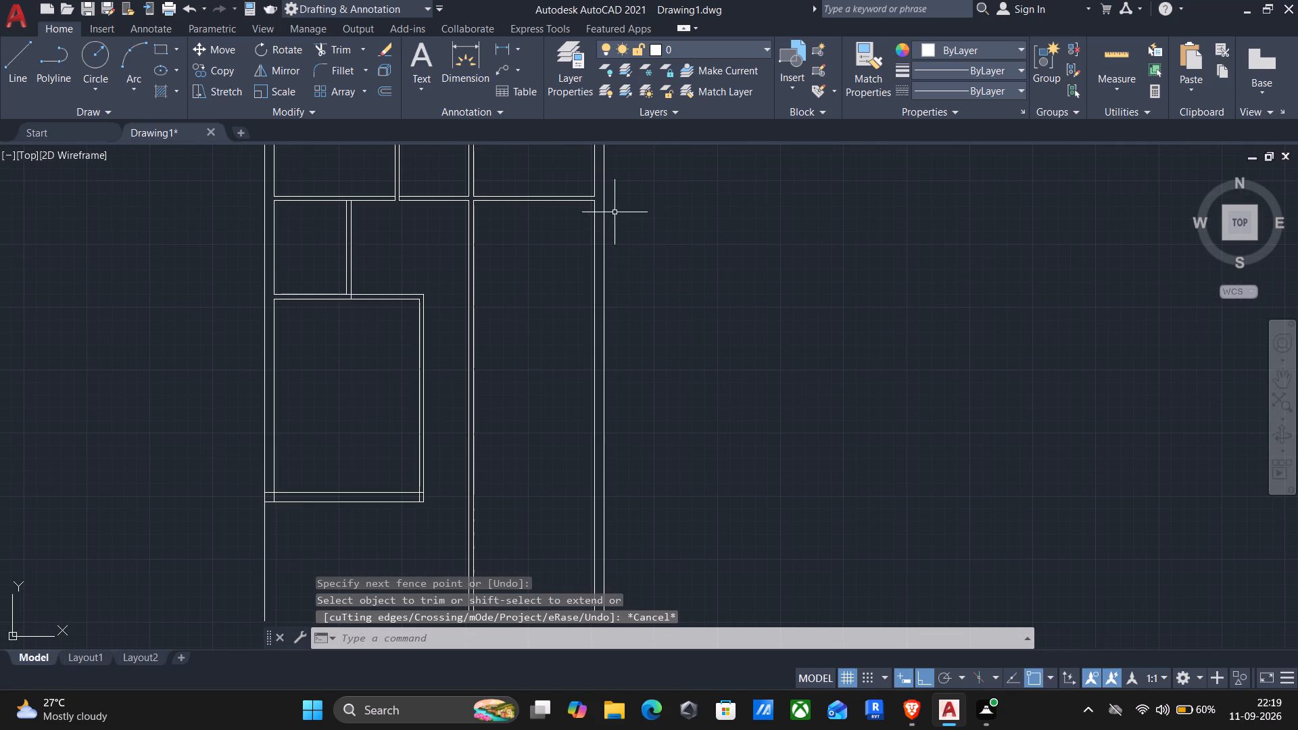
Extend the lower line of the upper-right room's bottom partition to the right outer wall's outer line.
key(e)
key(x)
key(Return)
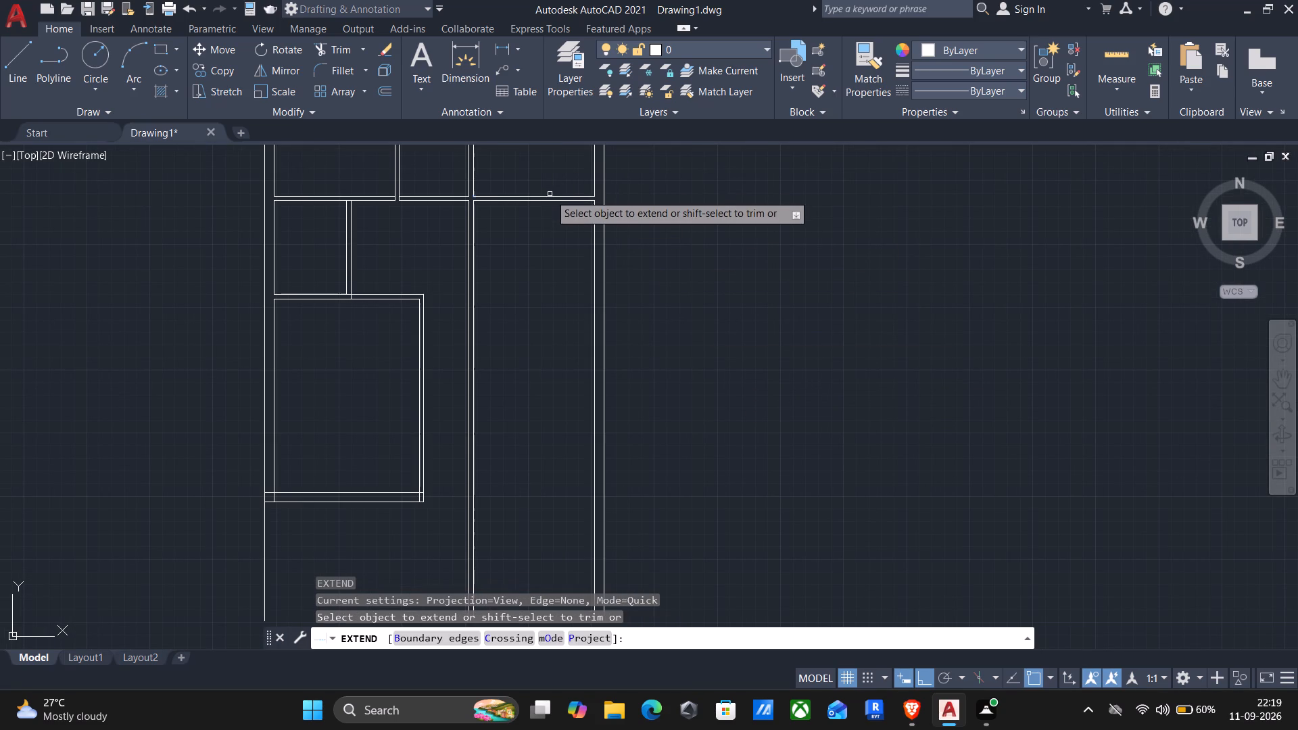
scroll(559, 202, up, 2)
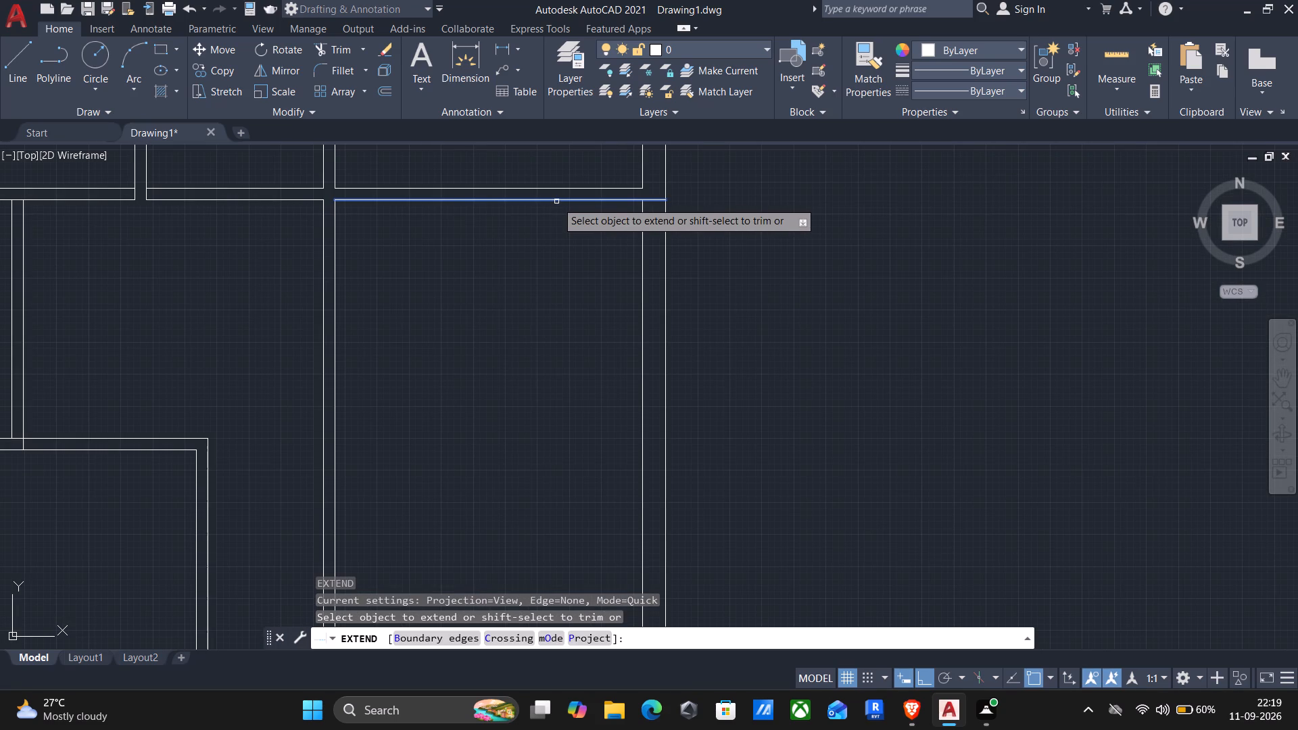
click(556, 201)
scroll(612, 283, down, 2)
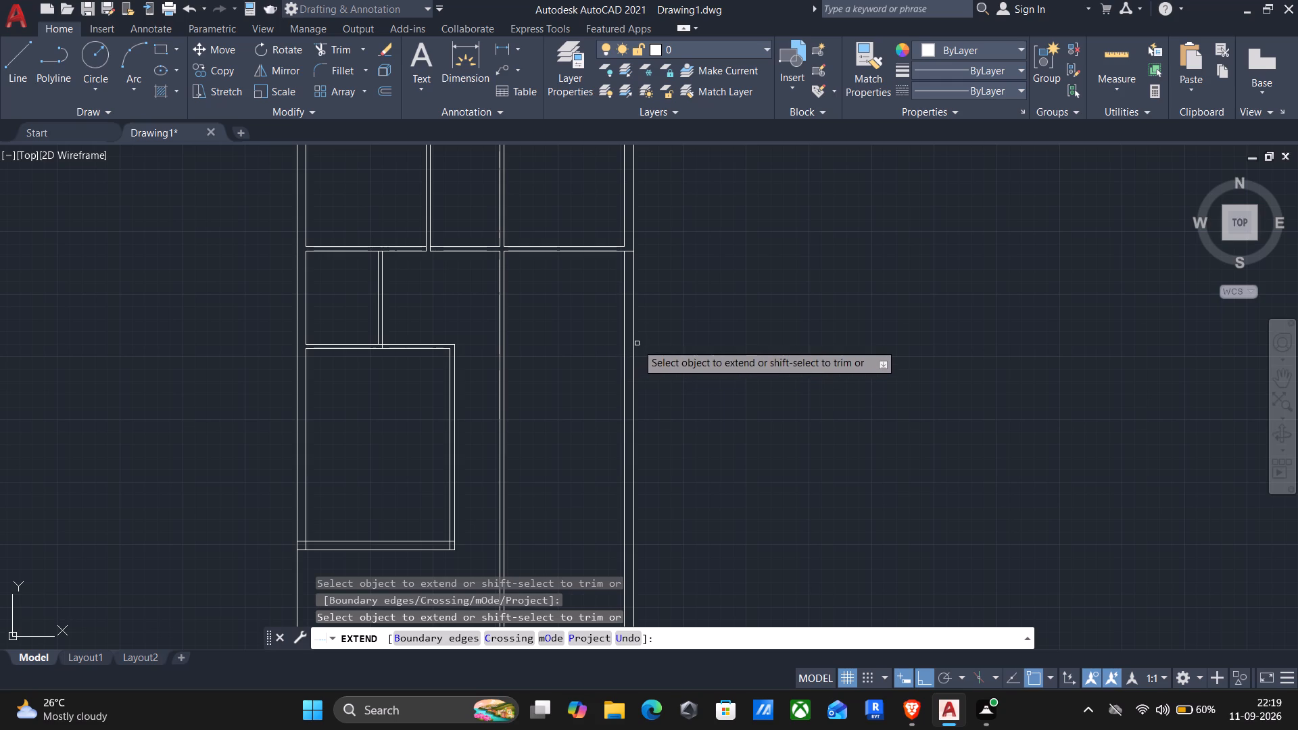
click(635, 344)
key(Escape)
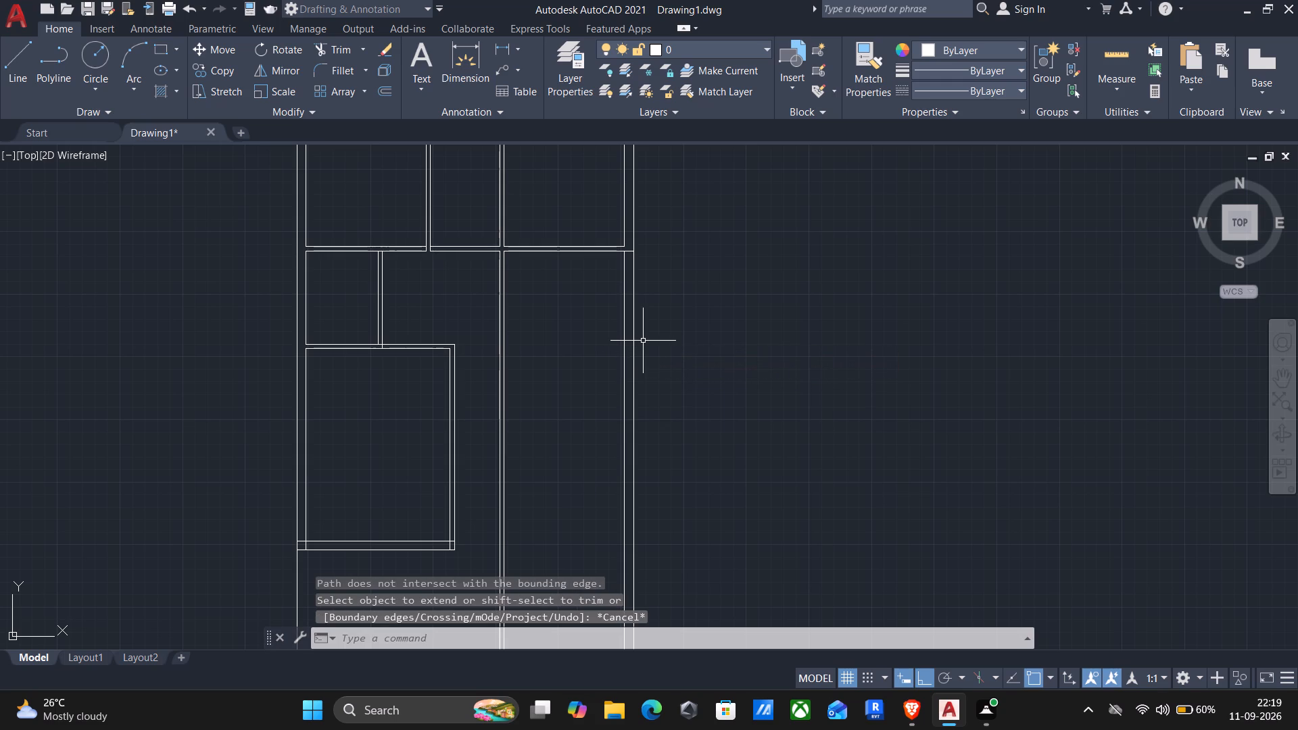
Offset the right outer wall's outer line 14' outward, away from the building.
key(o)
key(Return)
click(621, 351)
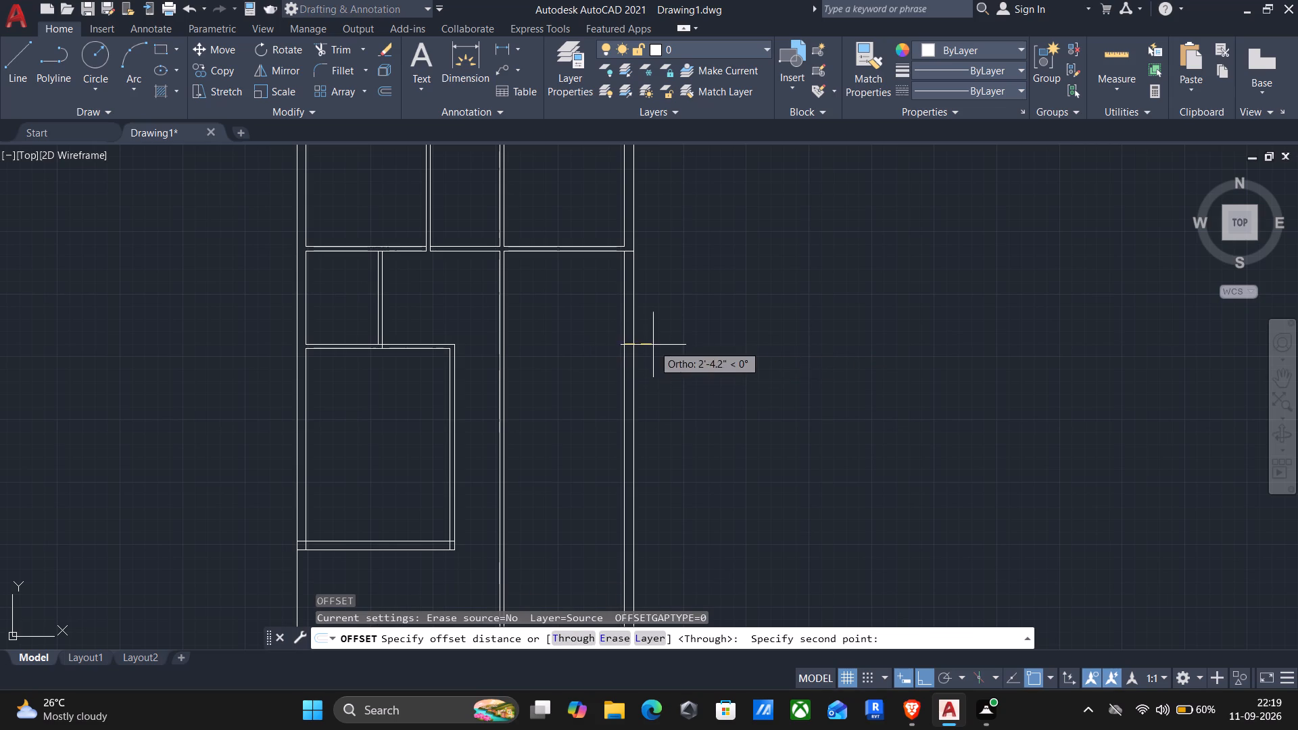
click(654, 345)
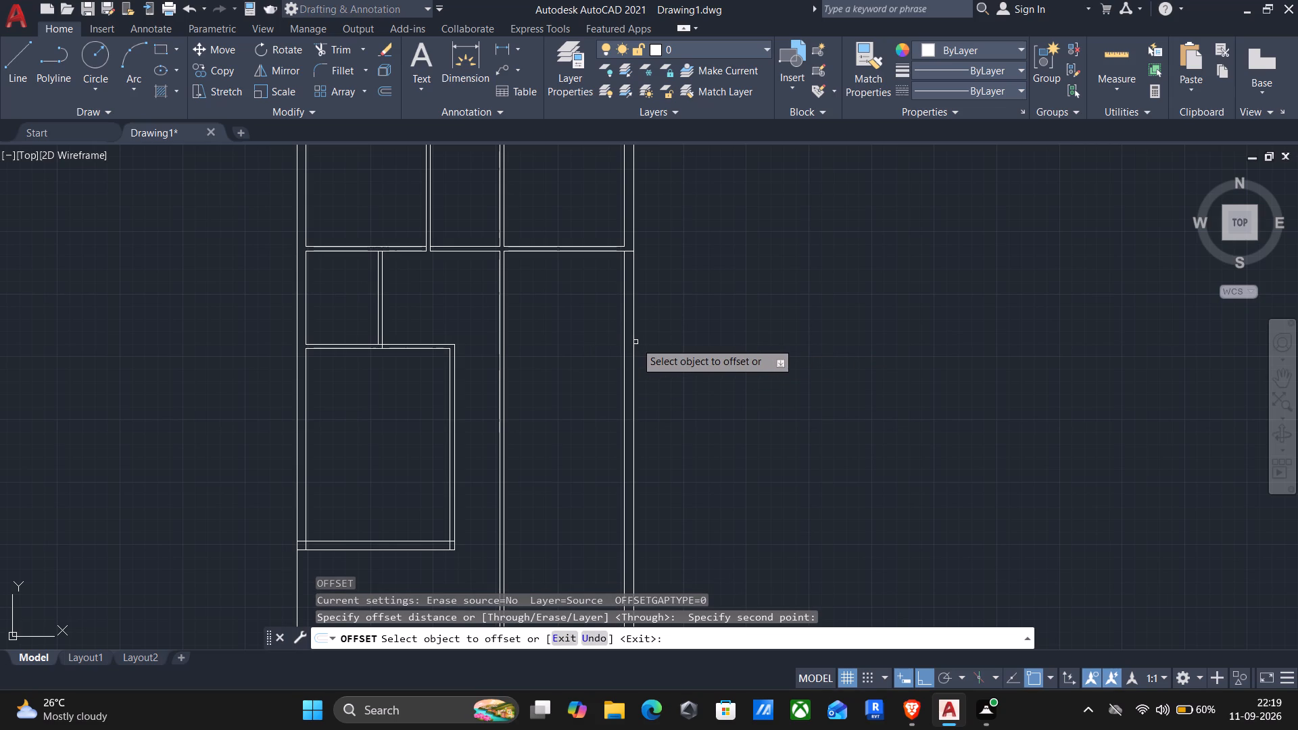
click(631, 343)
key(1)
text(4')
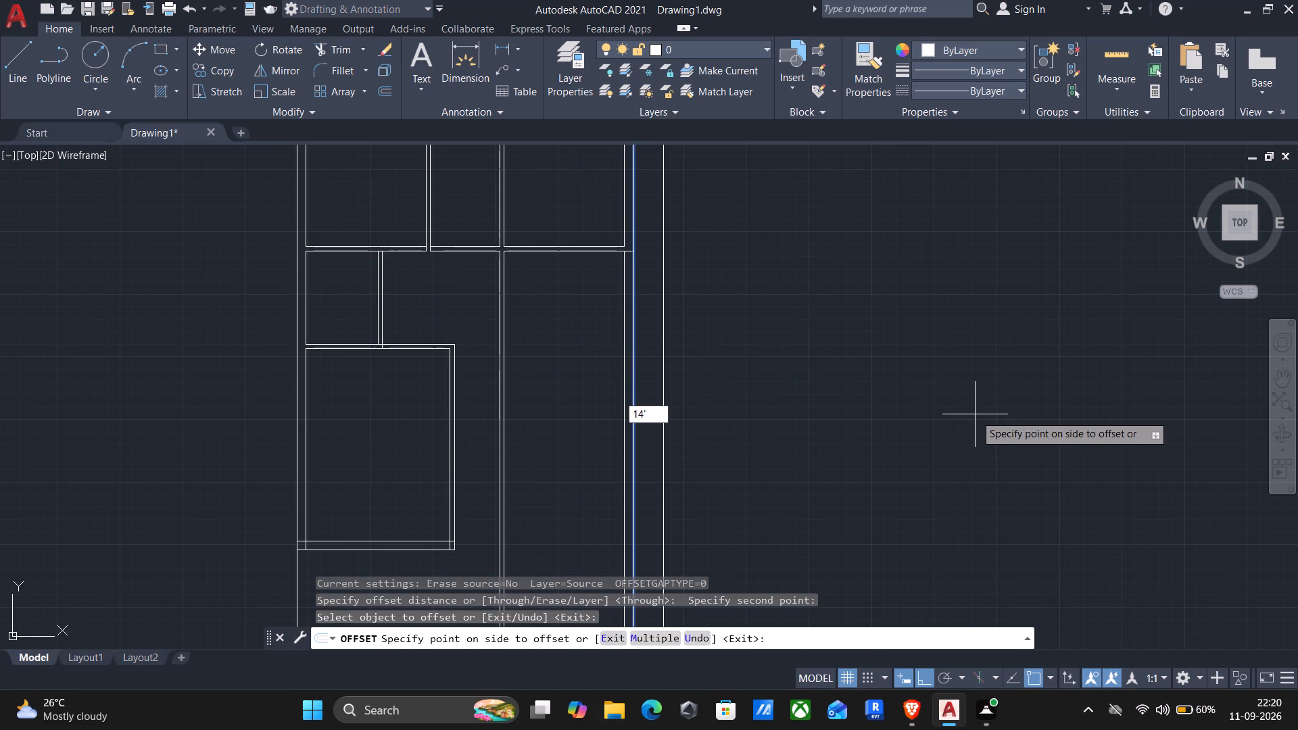
key(Return)
scroll(976, 416, down, 1)
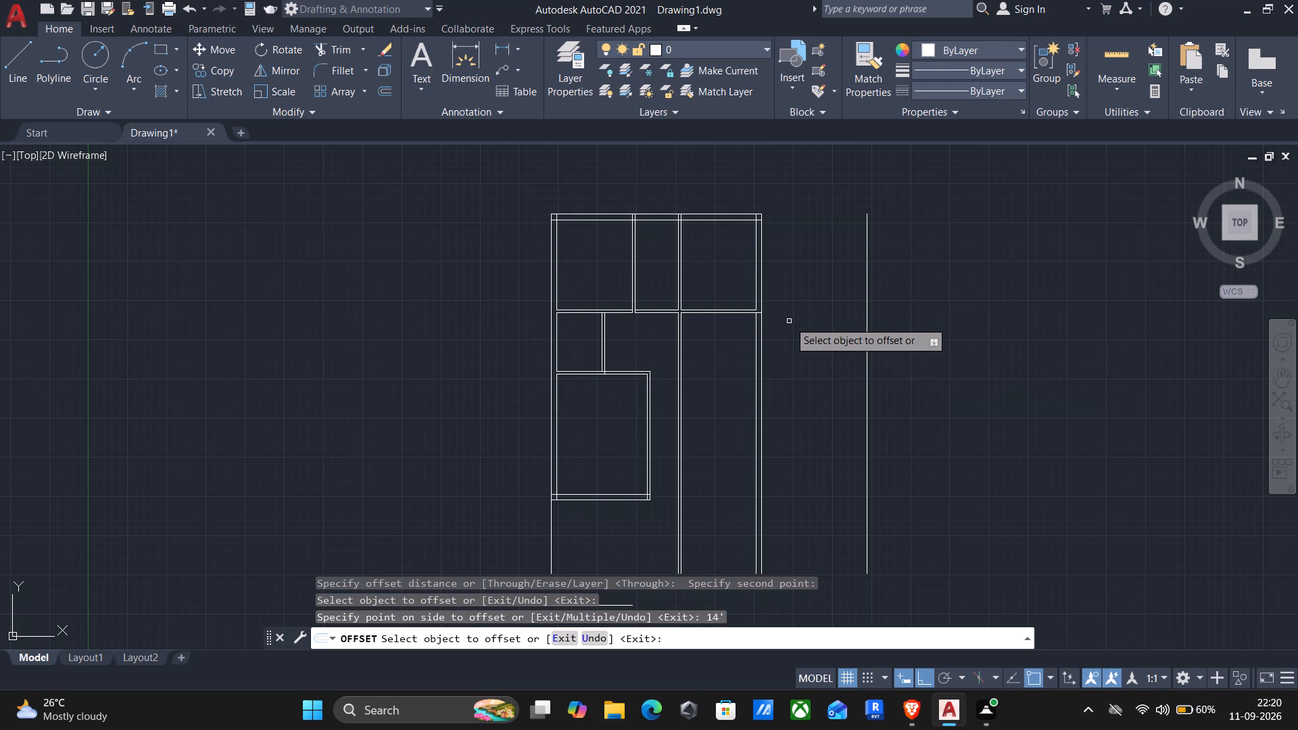
key(Escape)
Fillet the top outer wall's outer line with the vertical line offset 14' outward to form a square corner.
key(f)
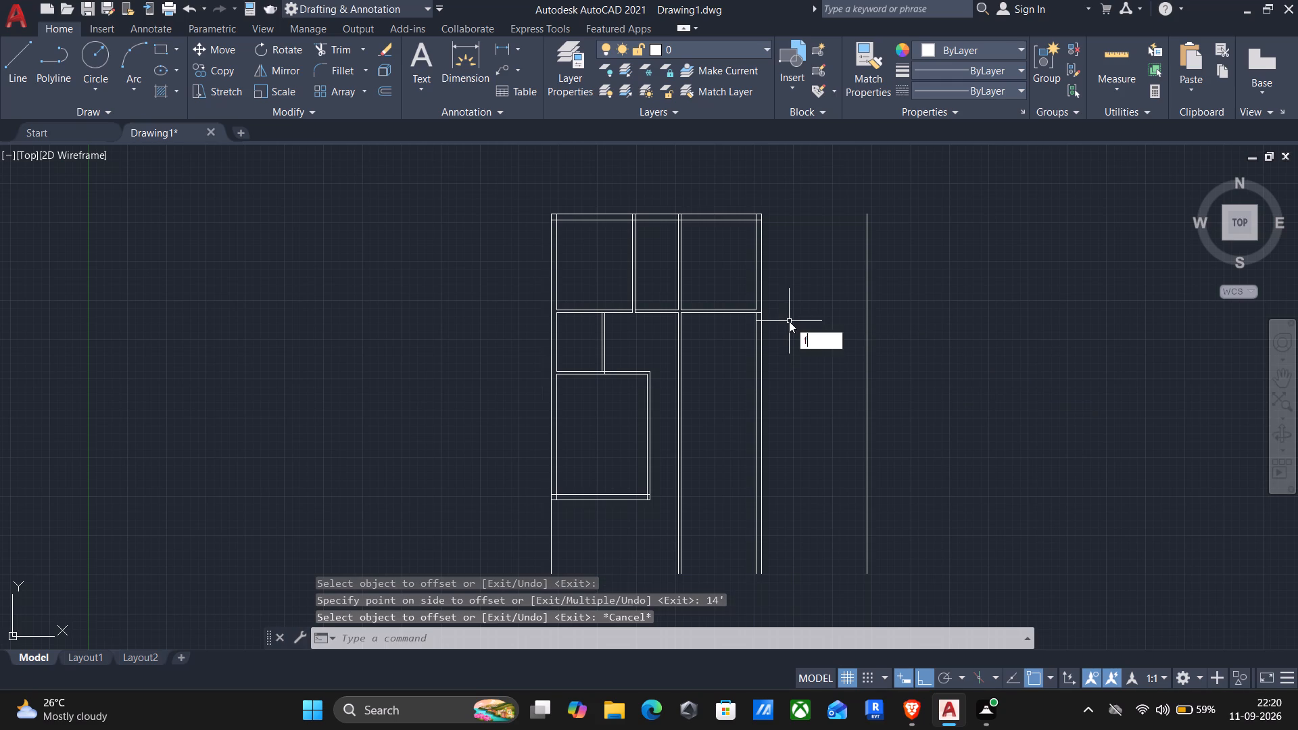
key(Return)
click(705, 216)
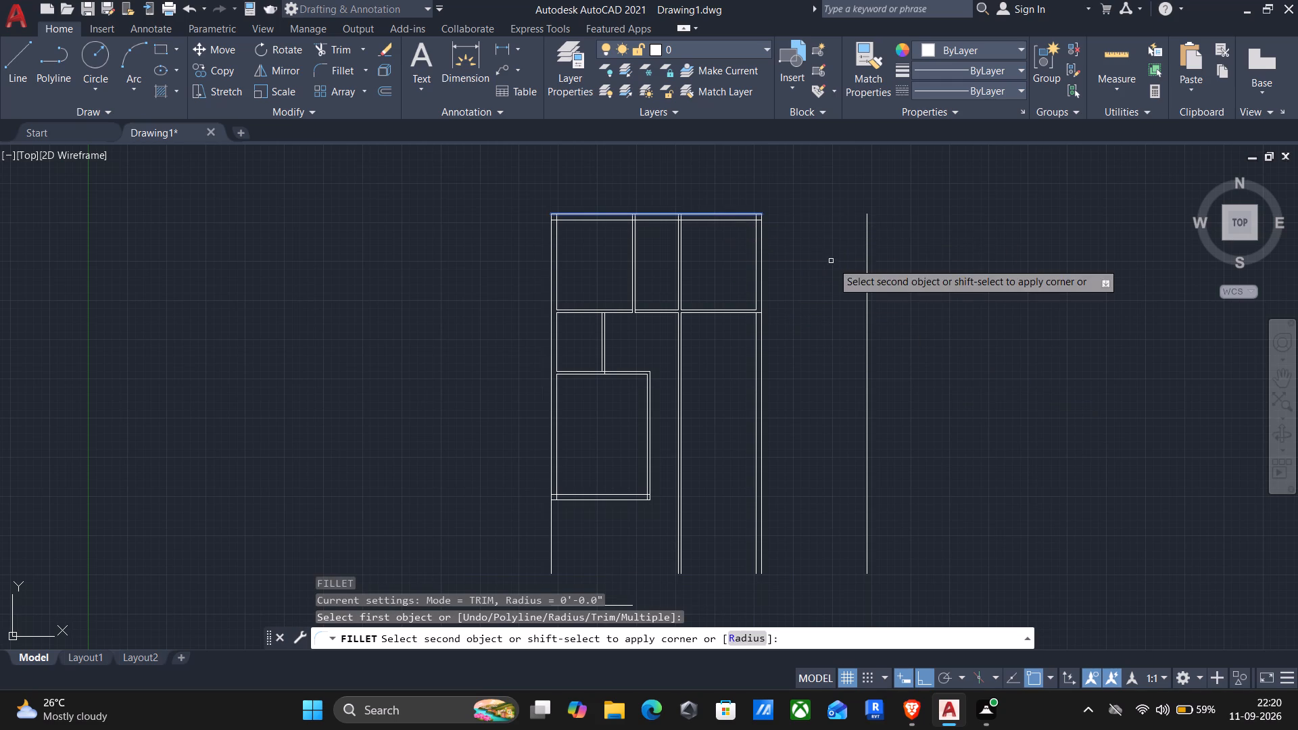
click(867, 281)
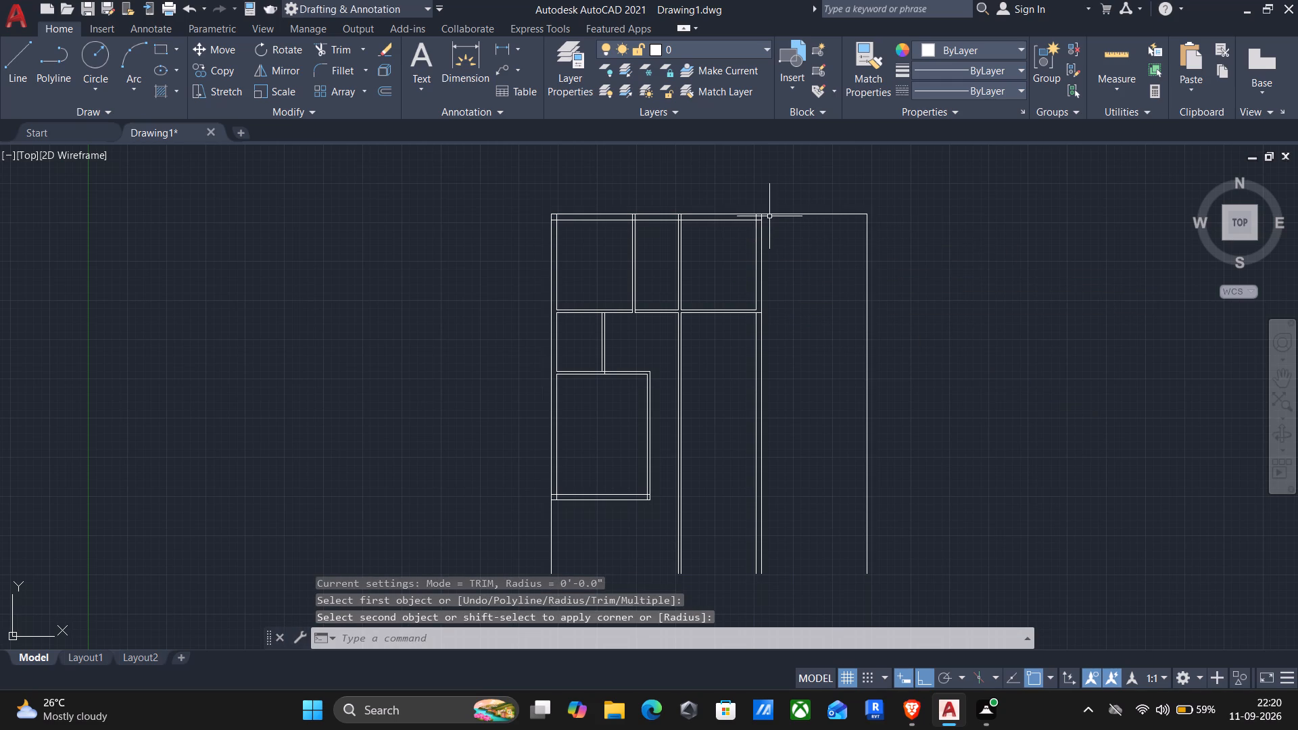
Draw a line along the top edge from the right outer wall's outer corner to the corner of the 14' extension.
key(l)
key(Return)
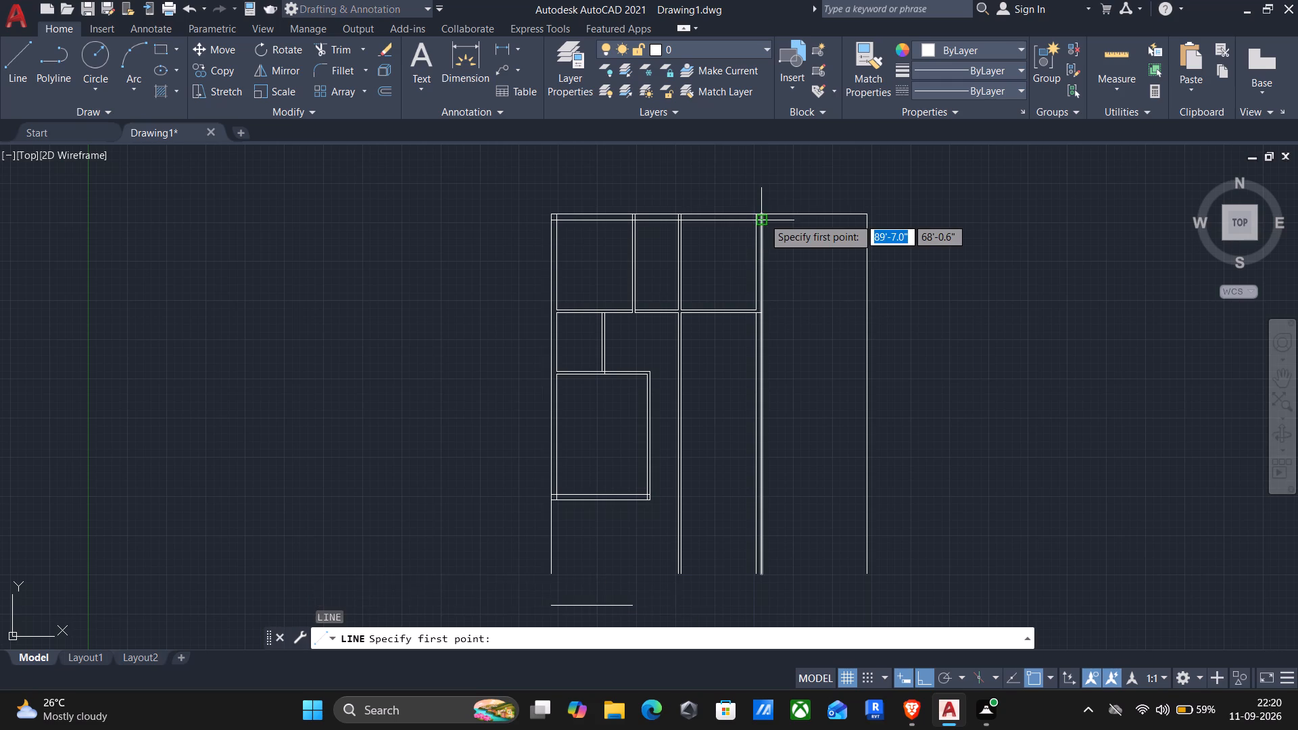
scroll(763, 218, up, 2)
click(752, 210)
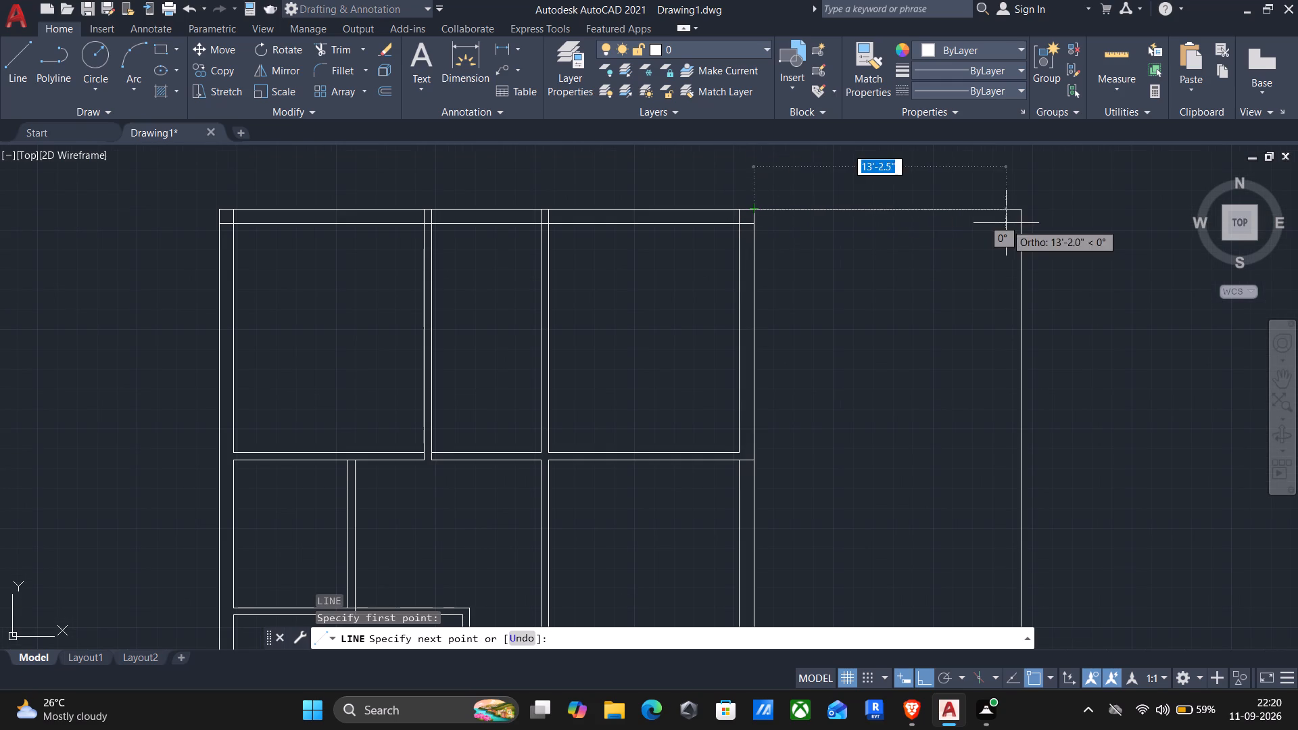
click(1021, 209)
key(Return)
Offset the extension's top line 8' downward, and offset the resulting line another 9" downward to form a horizontal wall.
key(o)
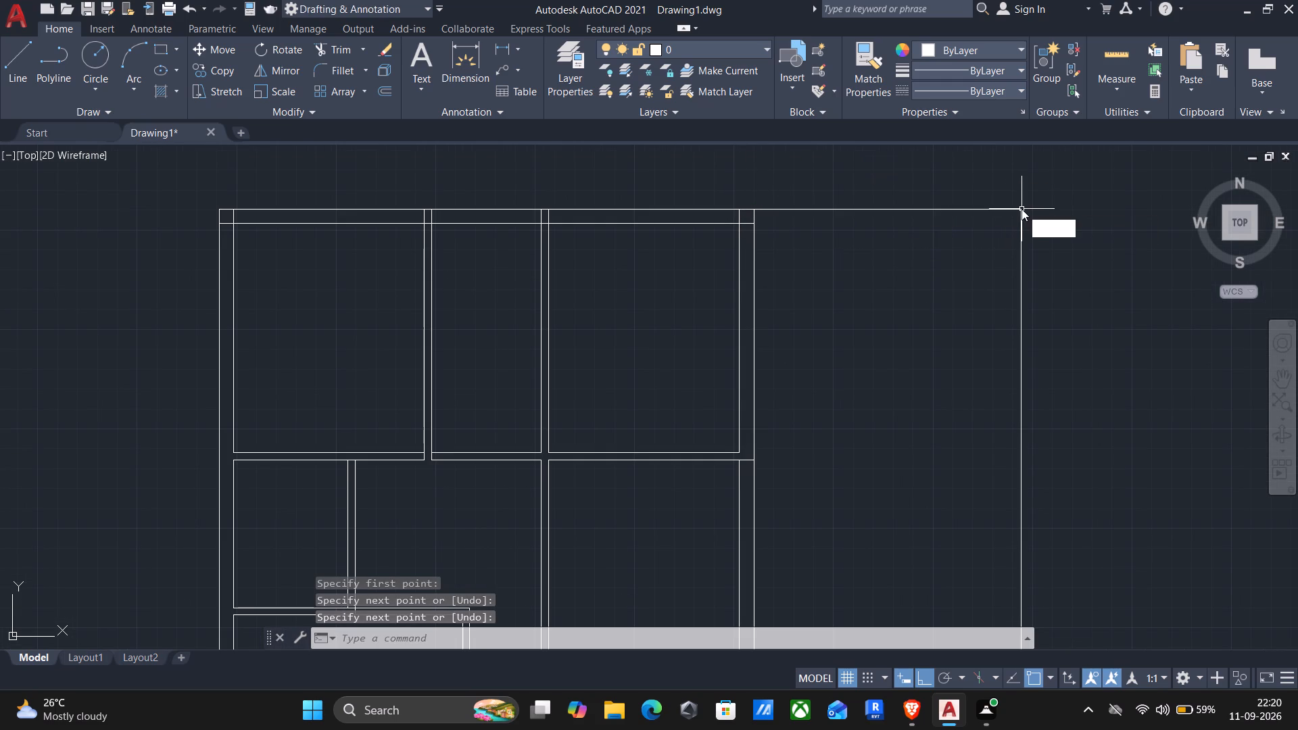
key(Return)
click(949, 196)
click(947, 262)
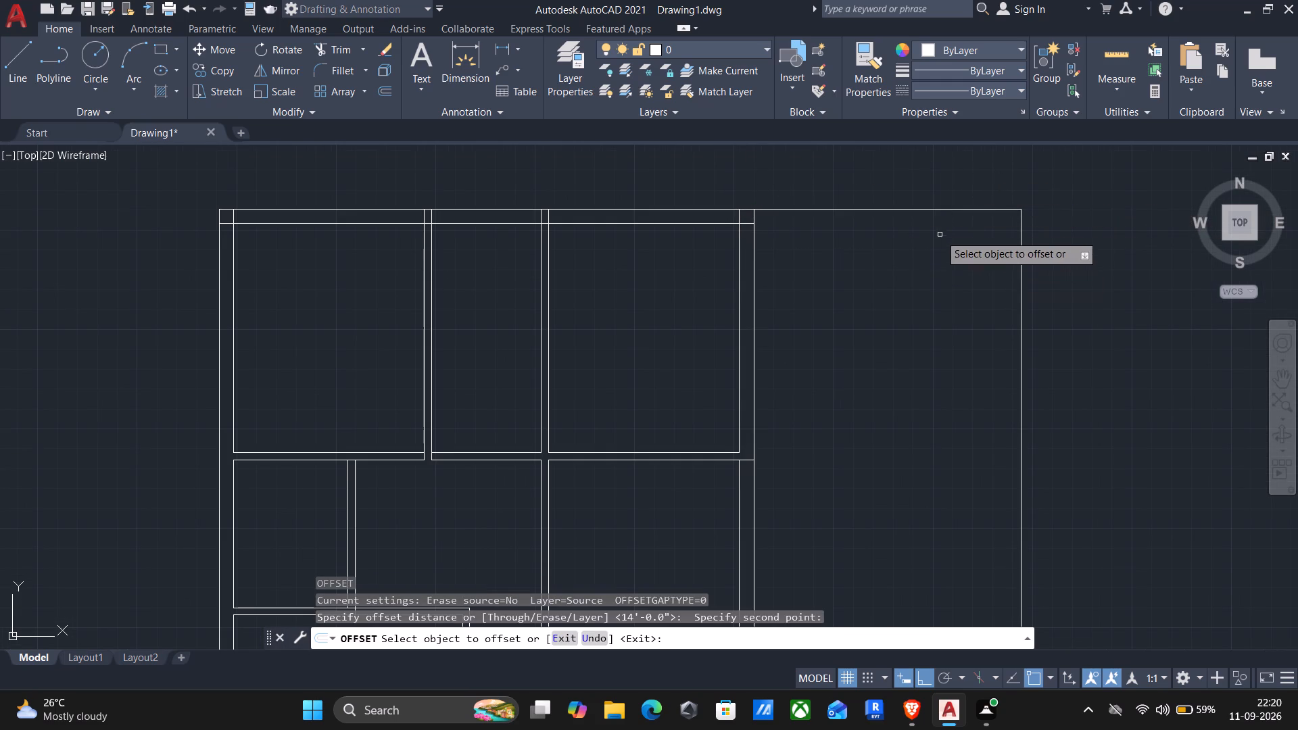
click(917, 210)
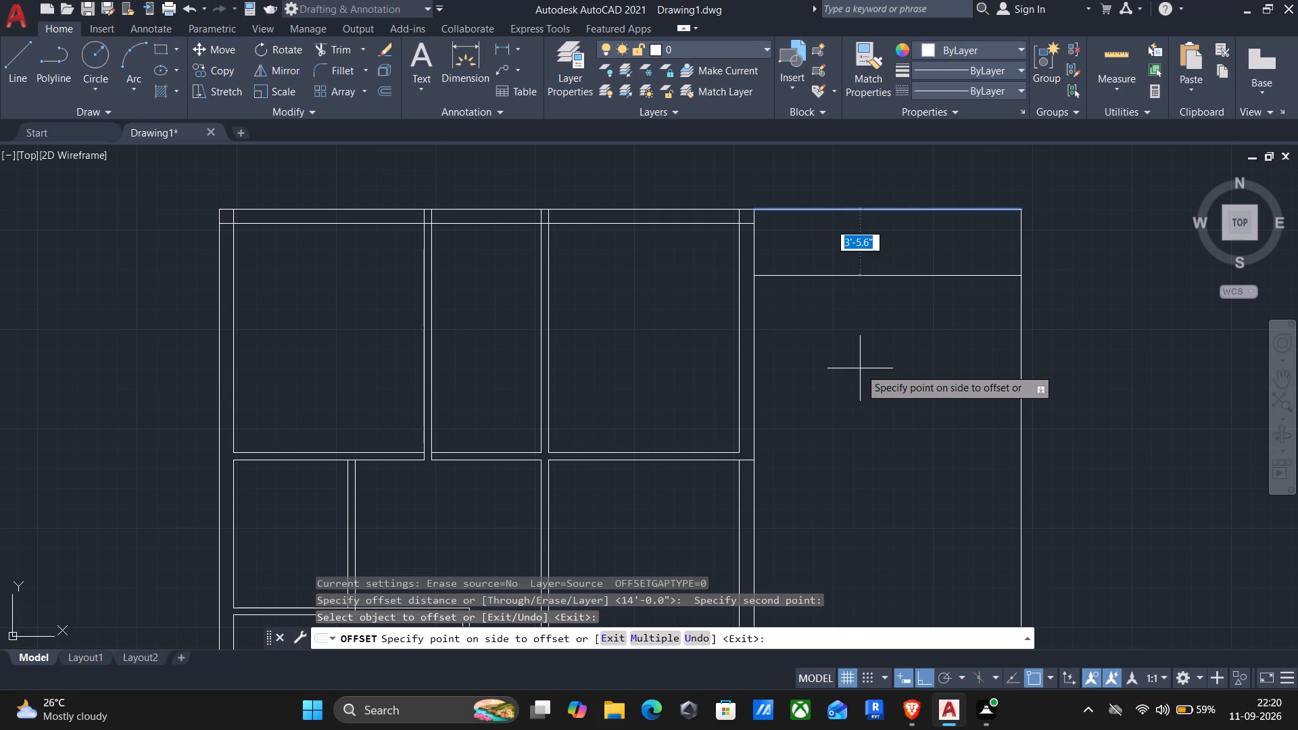
text(8')
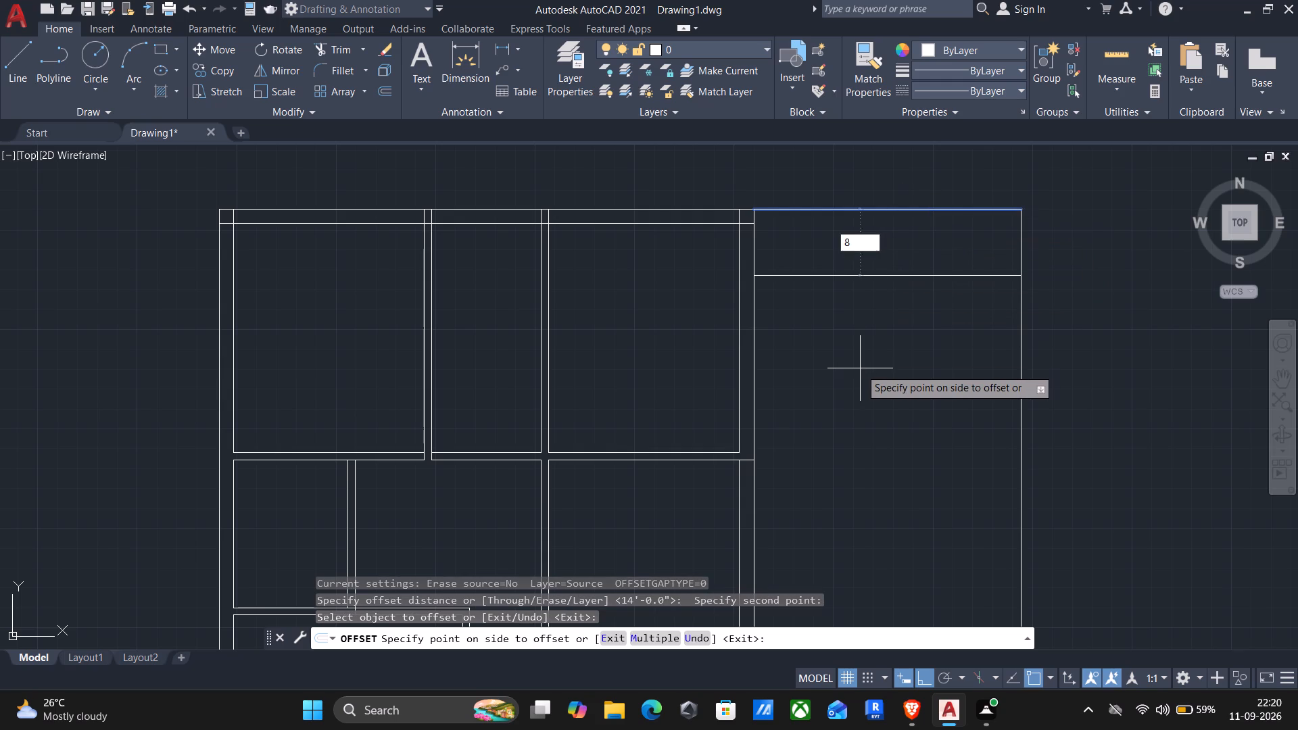
key(Return)
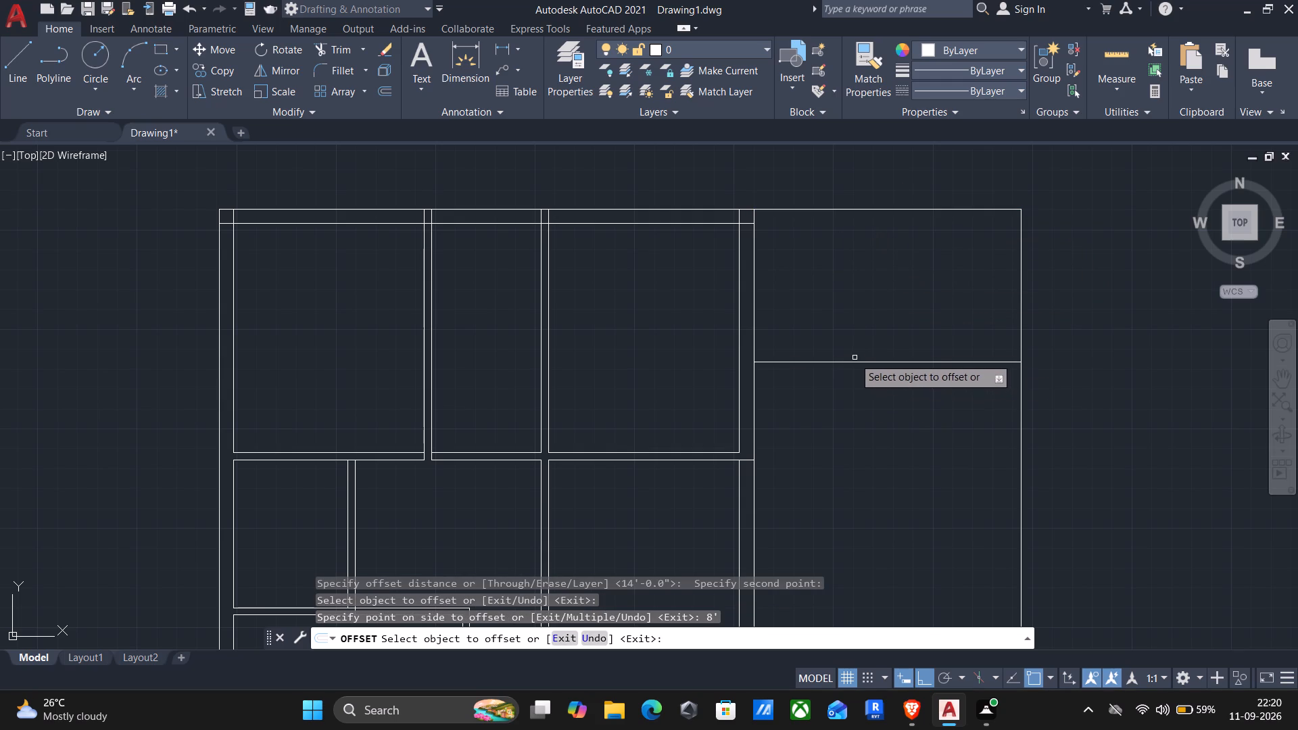
click(844, 363)
text(9")
key(Return)
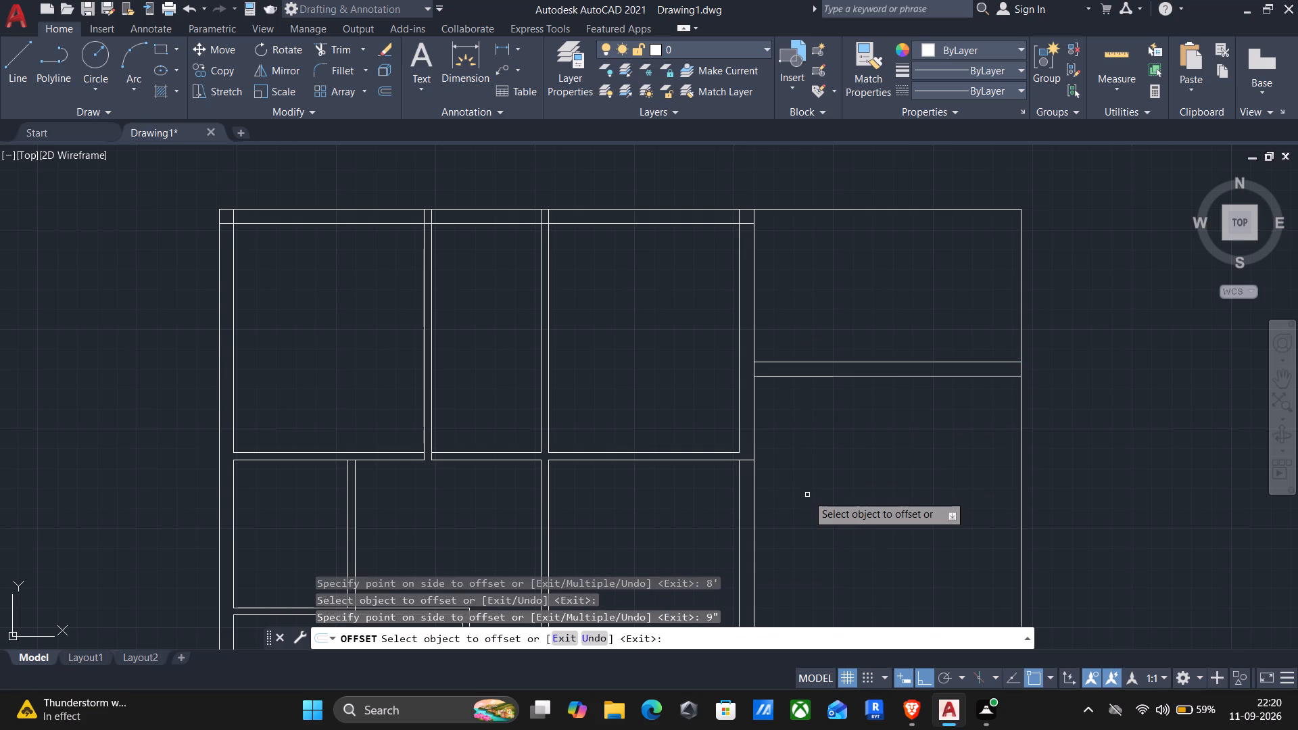
Offset the lower line of the extension's 9" horizontal wall 8' downward.
click(818, 377)
text(8')
key(Return)
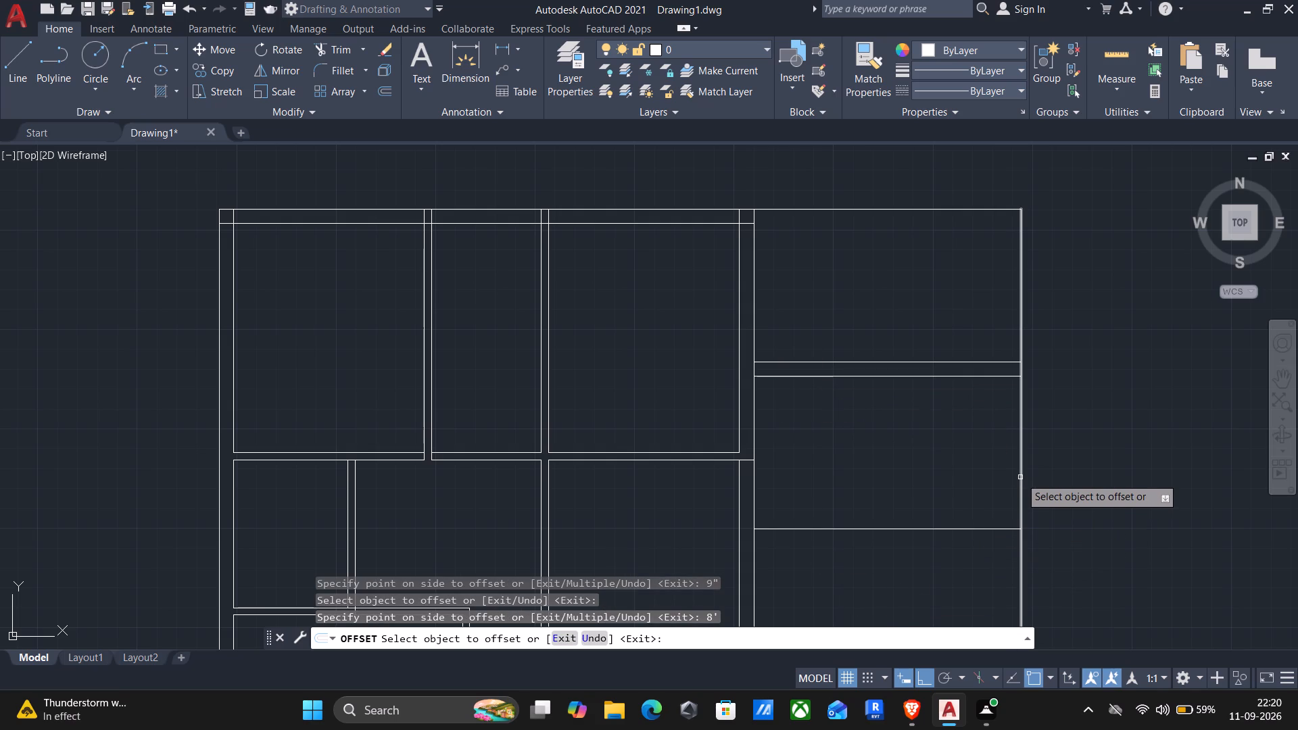
Offset the extension's outermost vertical line 9" inward to form its outer wall thickness.
click(1020, 477)
text(9")
key(Return)
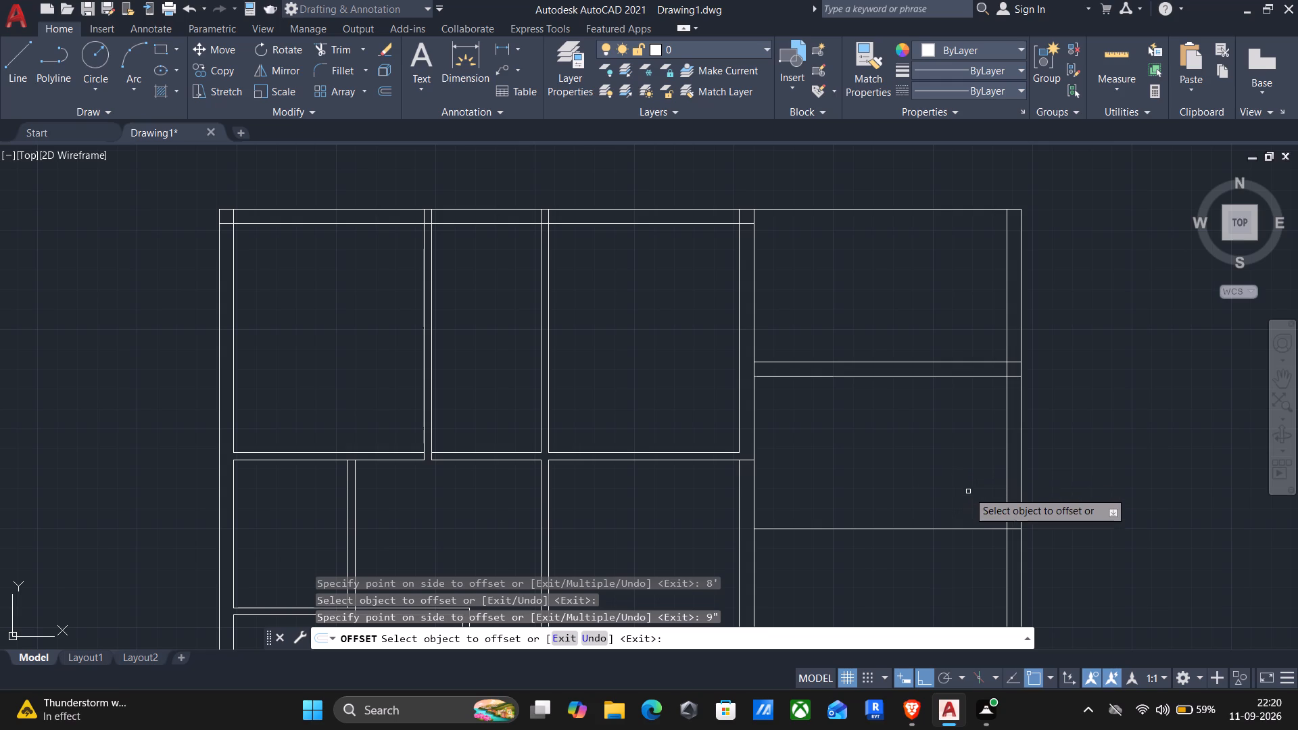
Offset the extension's inner wall line 8' toward the building, and offset that line another 4.5" to form a vertical partition.
drag(1009, 501, 994, 500)
key(8)
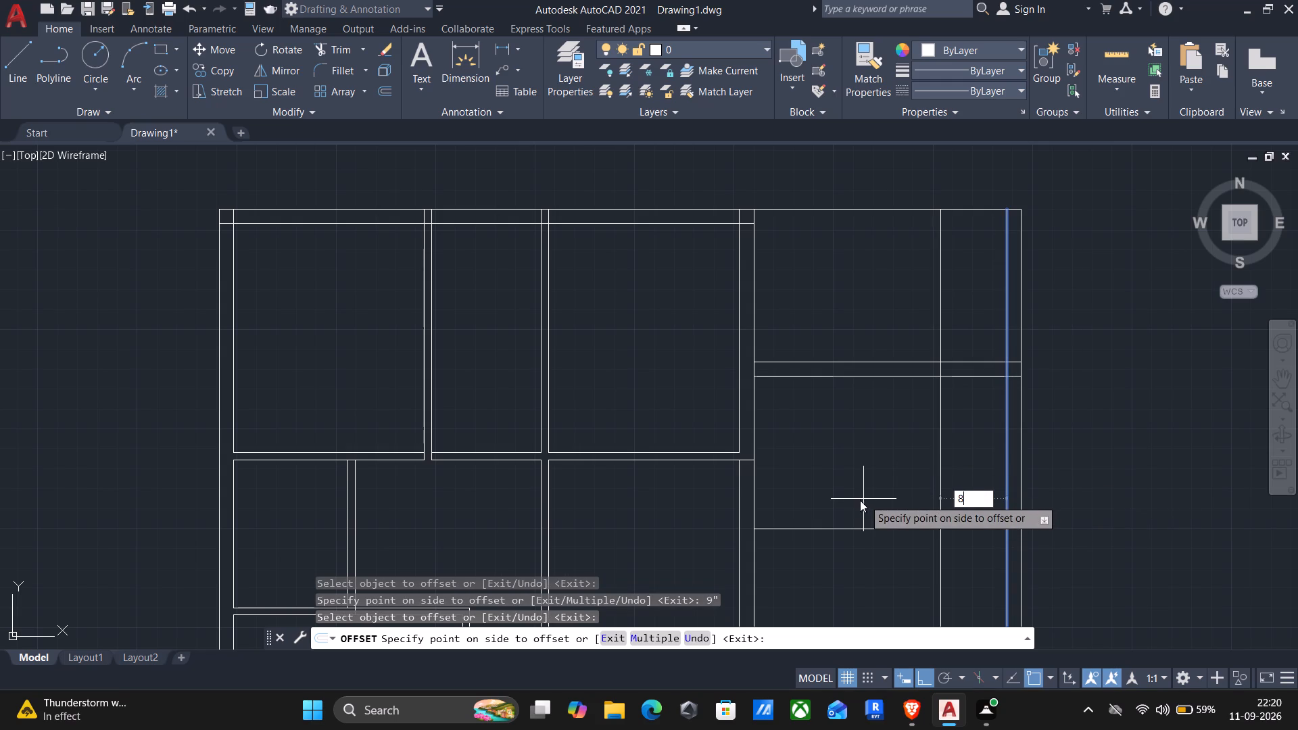
key(apostrophe)
key(Return)
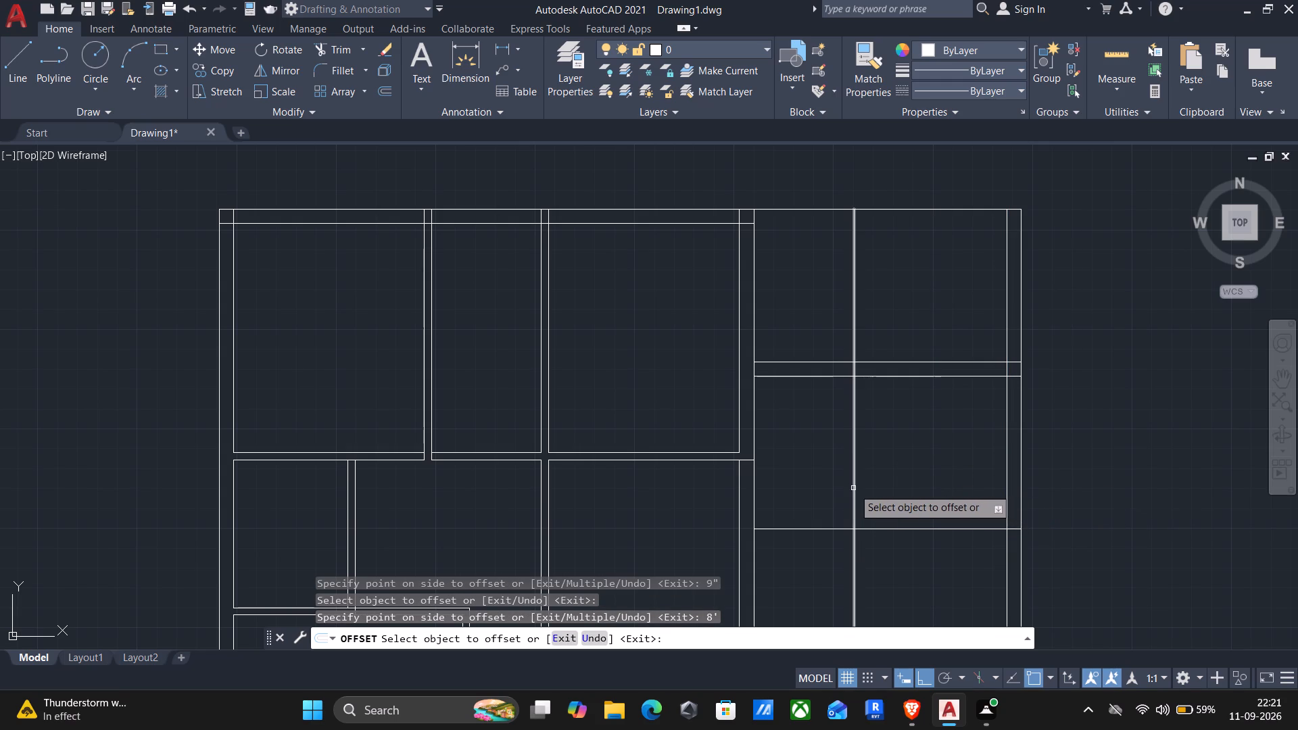
click(853, 488)
key(4)
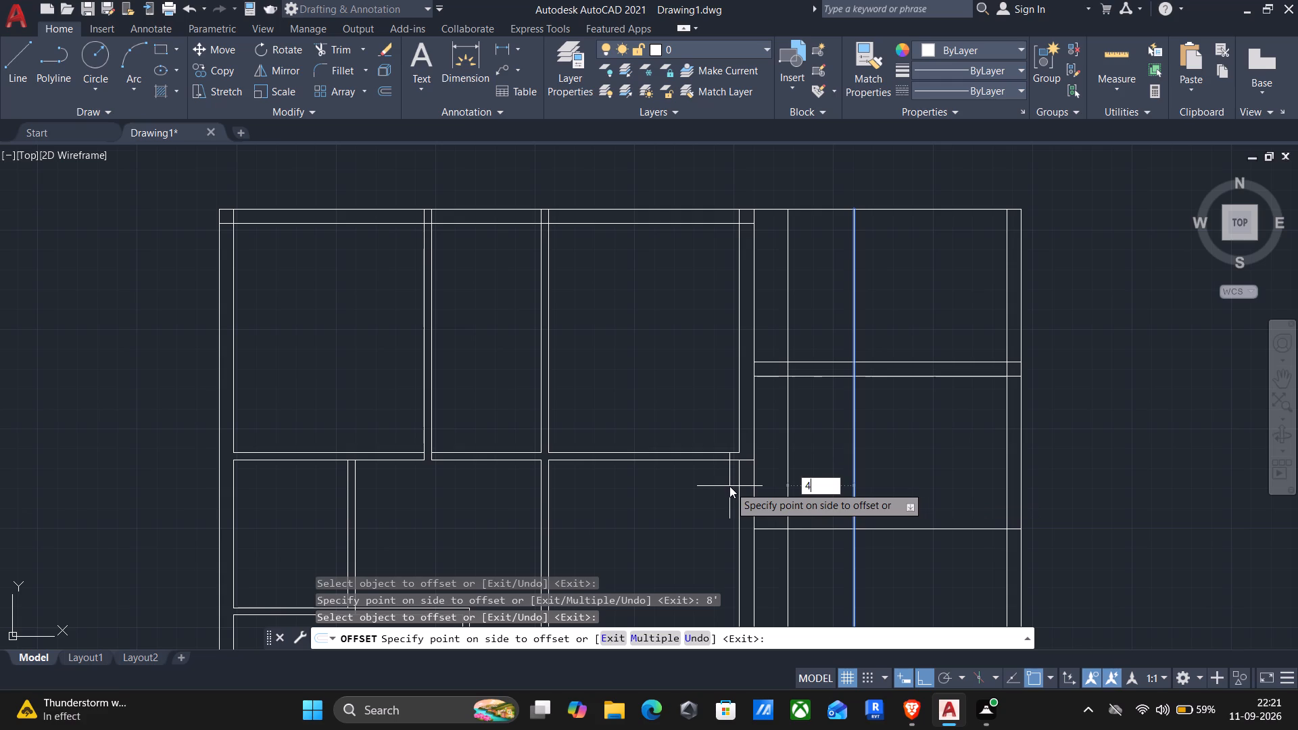
text(.5")
key(Return)
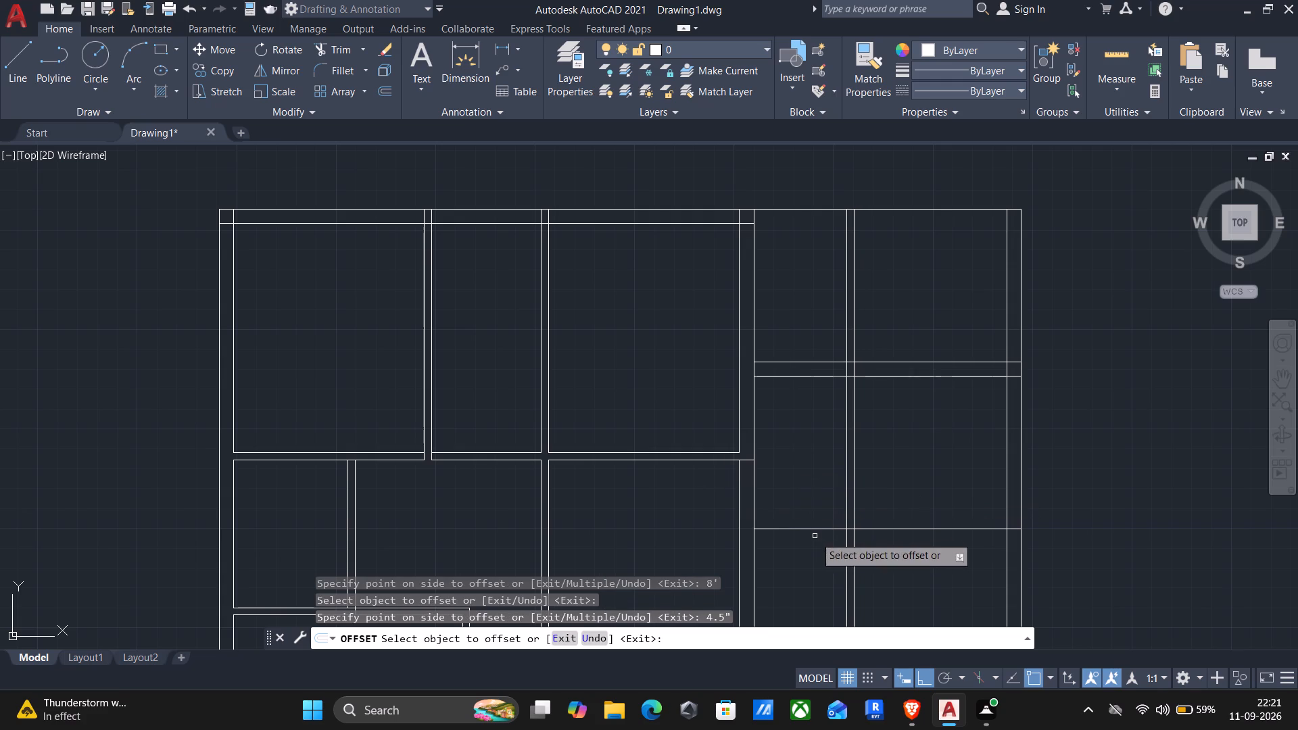
Offset the extension's lowest horizontal line 4.5" downward to form a partition.
click(867, 529)
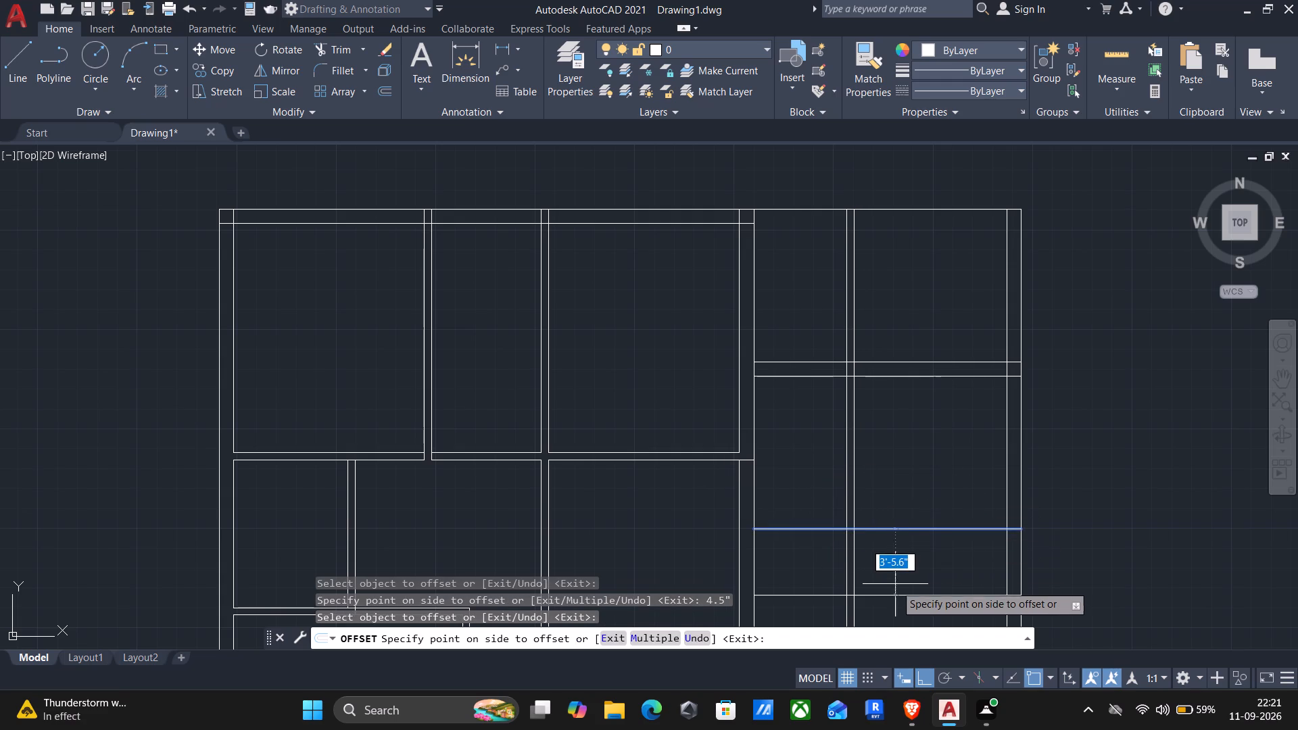
text(4.5")
key(Return)
Offset the lower line of the extension's 4.5" horizontal partition 17.75' downward, and offset that line another 4.5" downward.
middle_drag(954, 543, 912, 460)
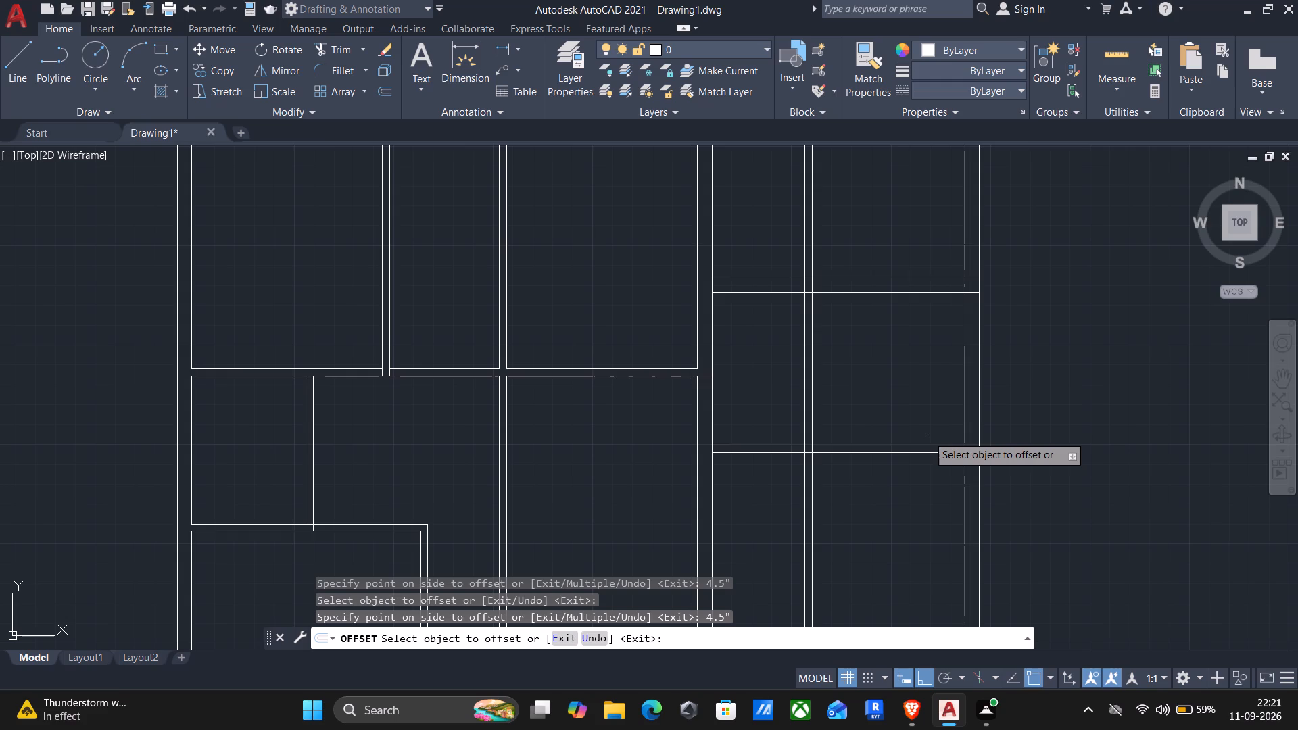
click(882, 453)
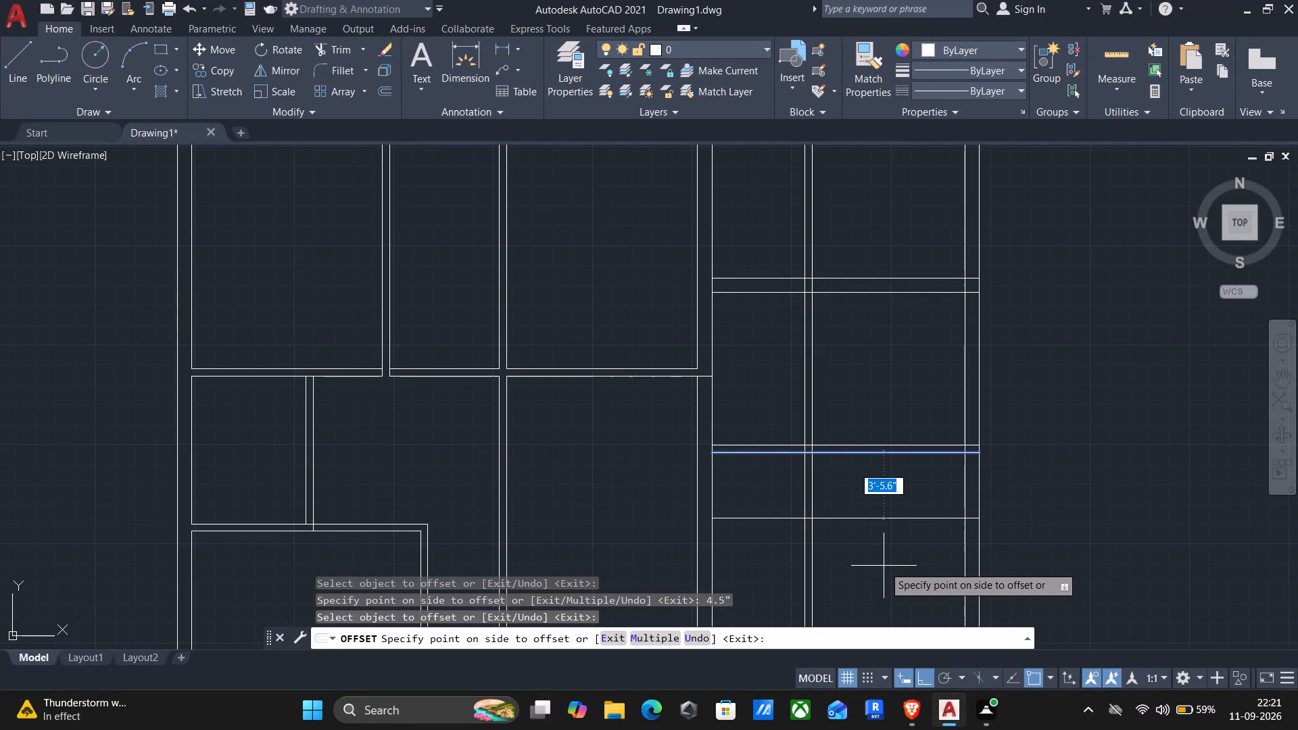
text(17)
text(.75)
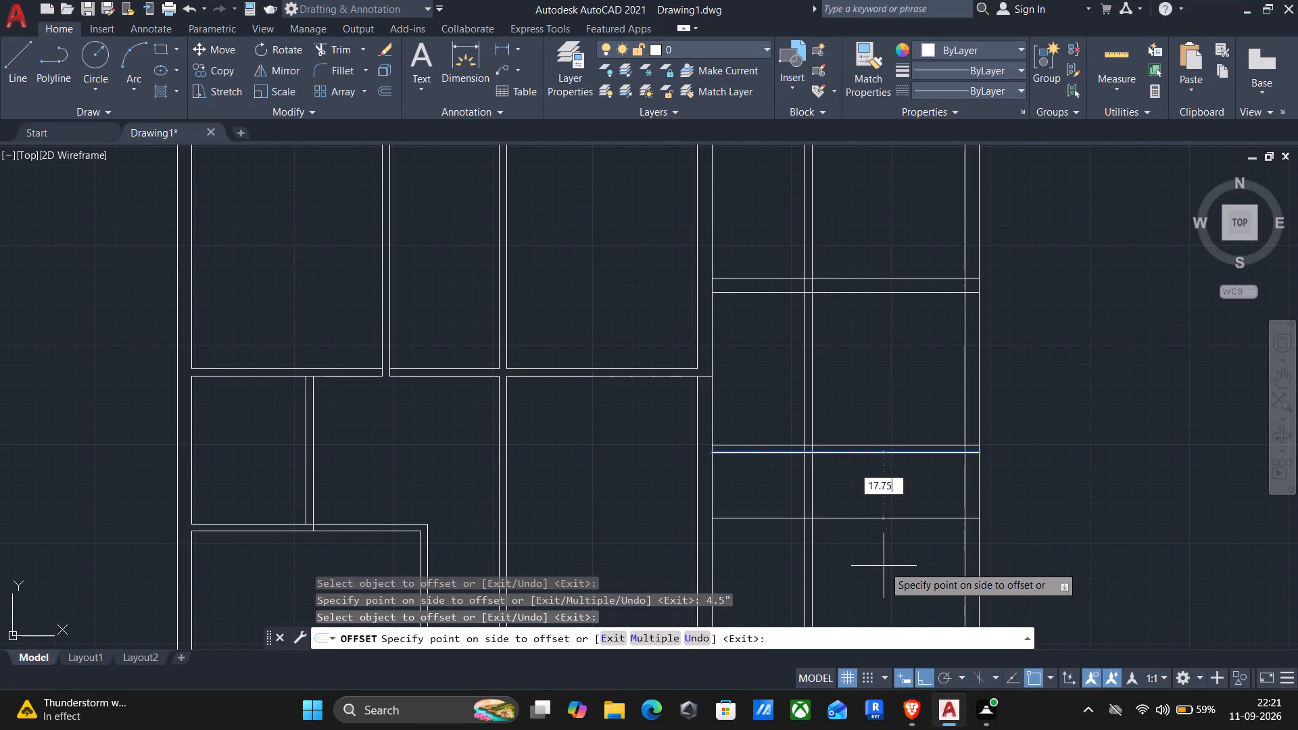
key(apostrophe)
key(Return)
scroll(895, 533, down, 2)
middle_drag(900, 517, 898, 518)
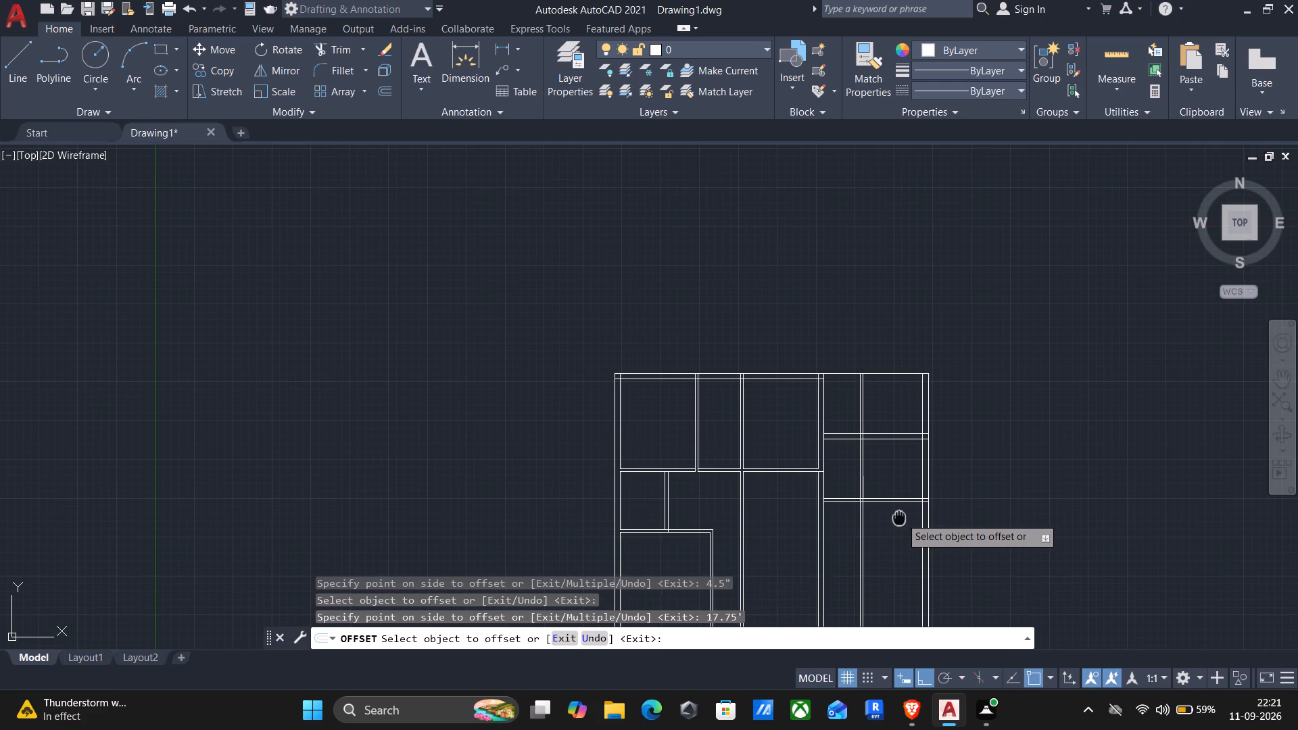
middle_drag(898, 518, 870, 219)
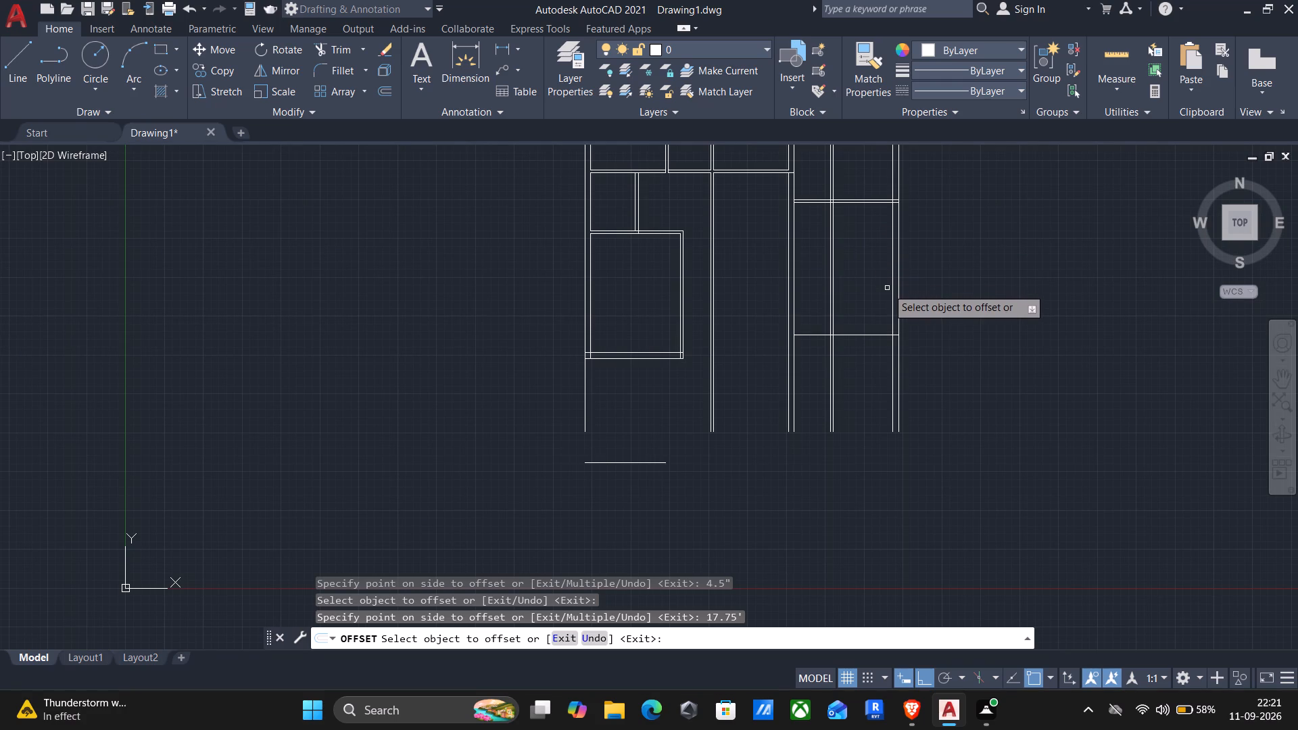
click(863, 333)
key(4)
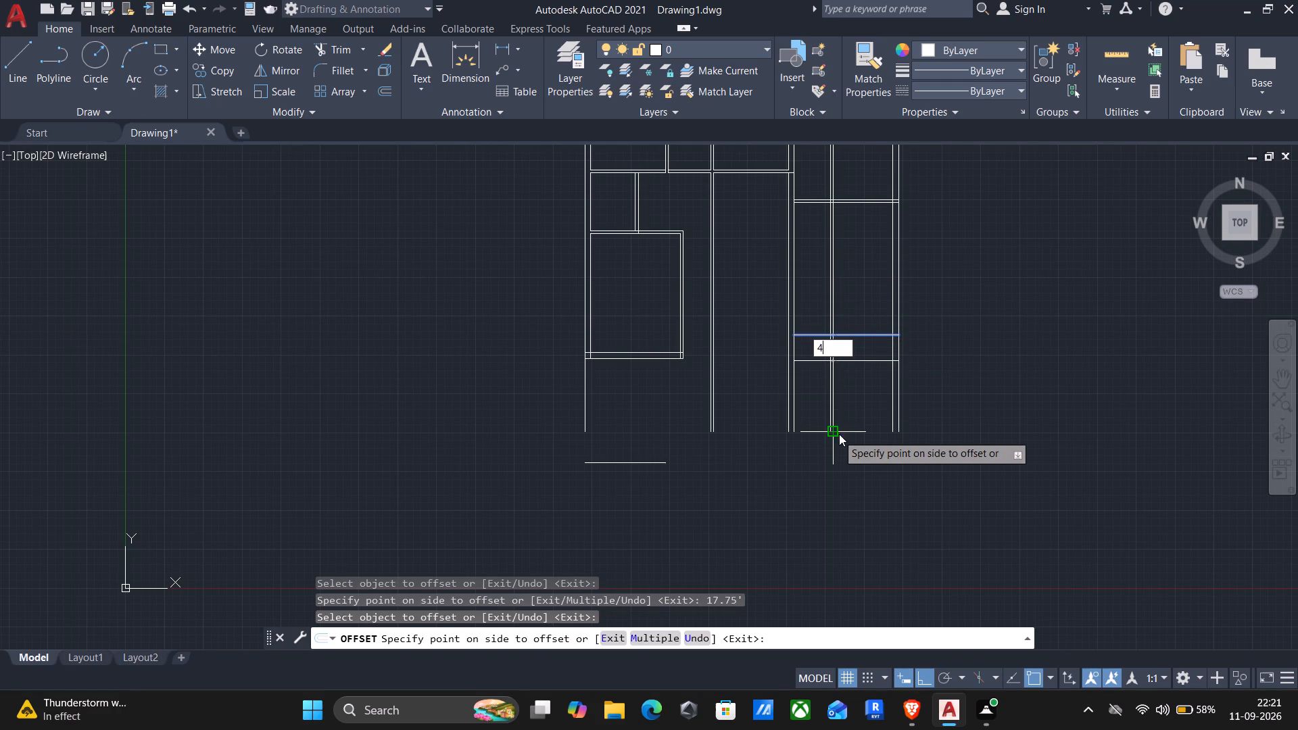
key(period)
key(5)
key(shift+quotedbl)
key(Return)
Offset the lower line of the extension's lowest partition 5'7.5" downward, and offset that line another 4.5" downward.
scroll(852, 343, up, 2)
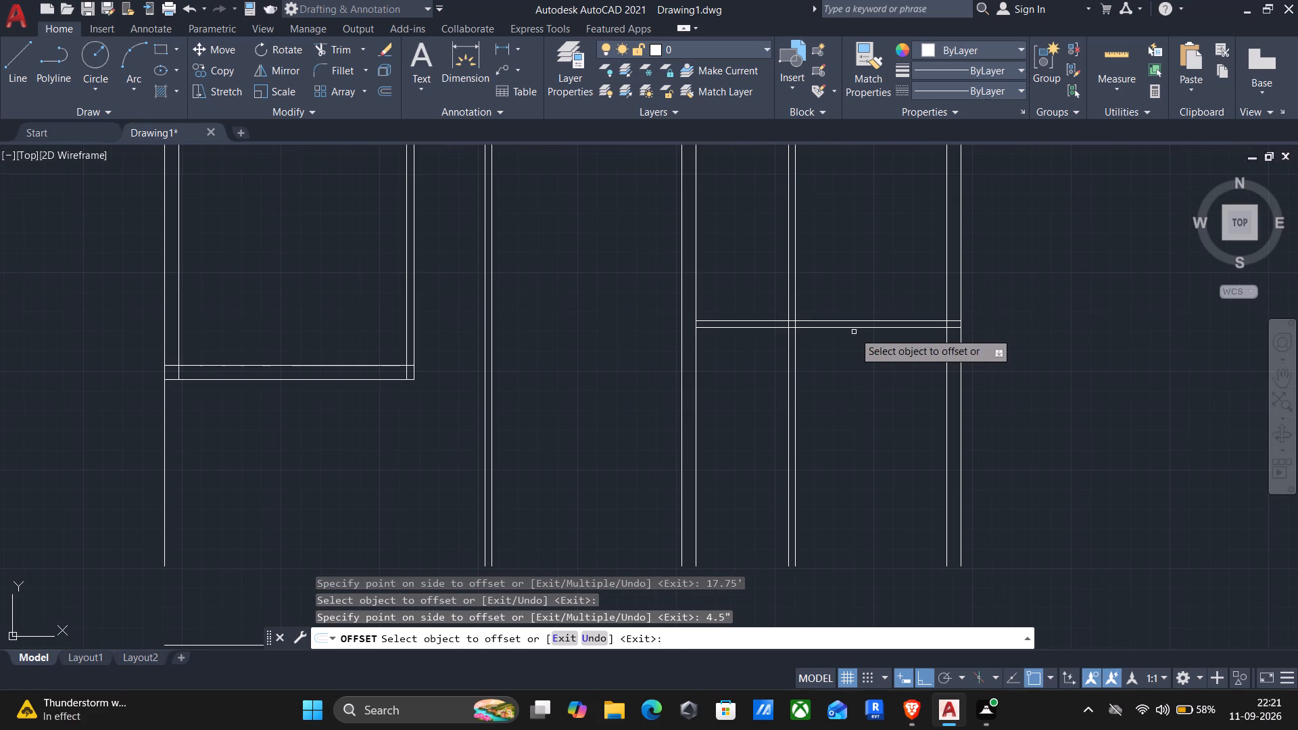
click(848, 327)
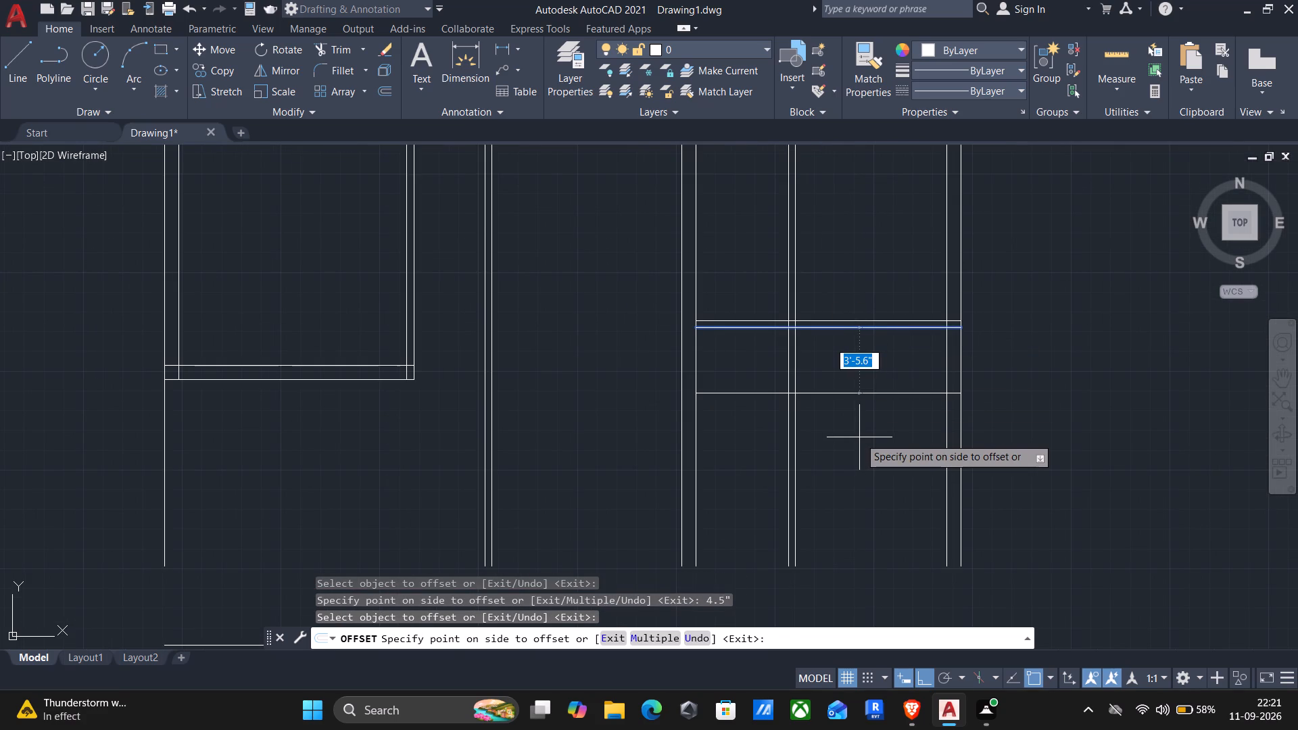
text(5'7)
text(.5)
key(shift+quotedbl)
key(Return)
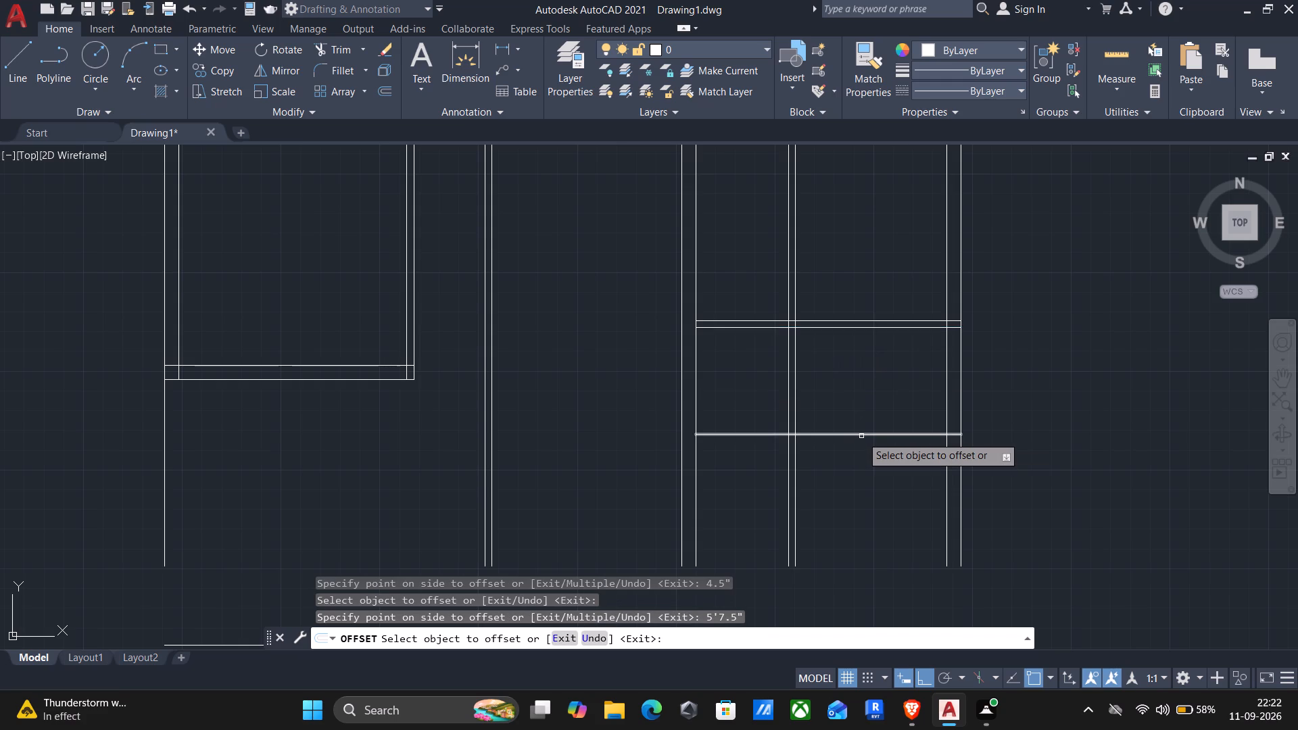
click(862, 436)
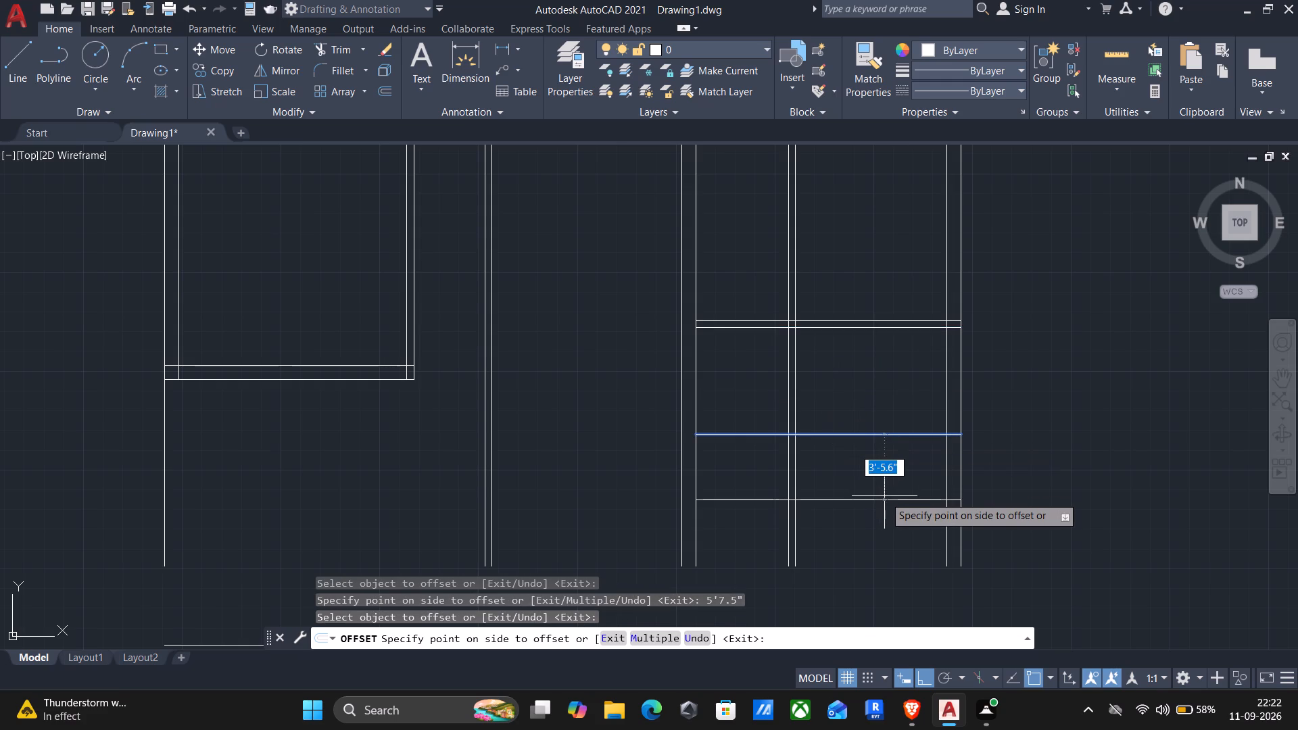
text(4.5)
key(shift+quotedbl)
key(Return)
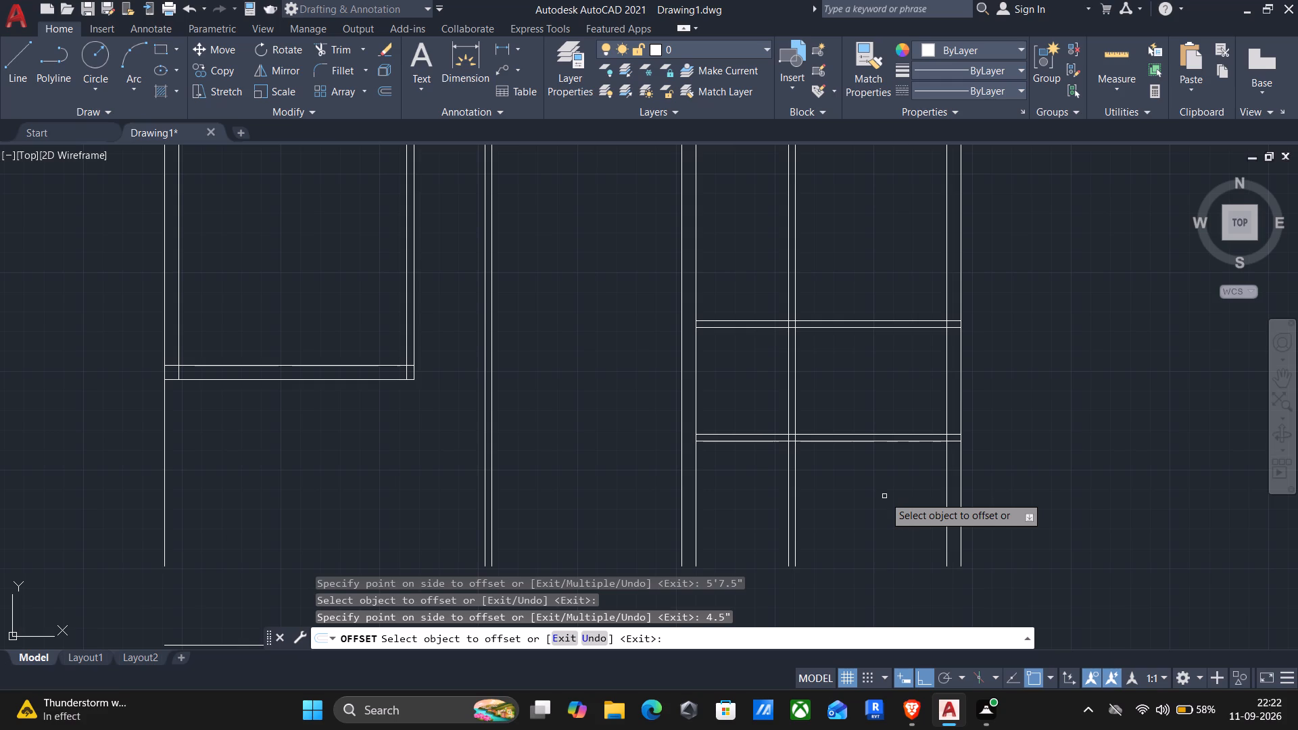
Offset the lowest partition's lower line 12' downward, and offset that line another 9" downward to form the extension's bottom wall.
click(861, 443)
text(12')
key(Return)
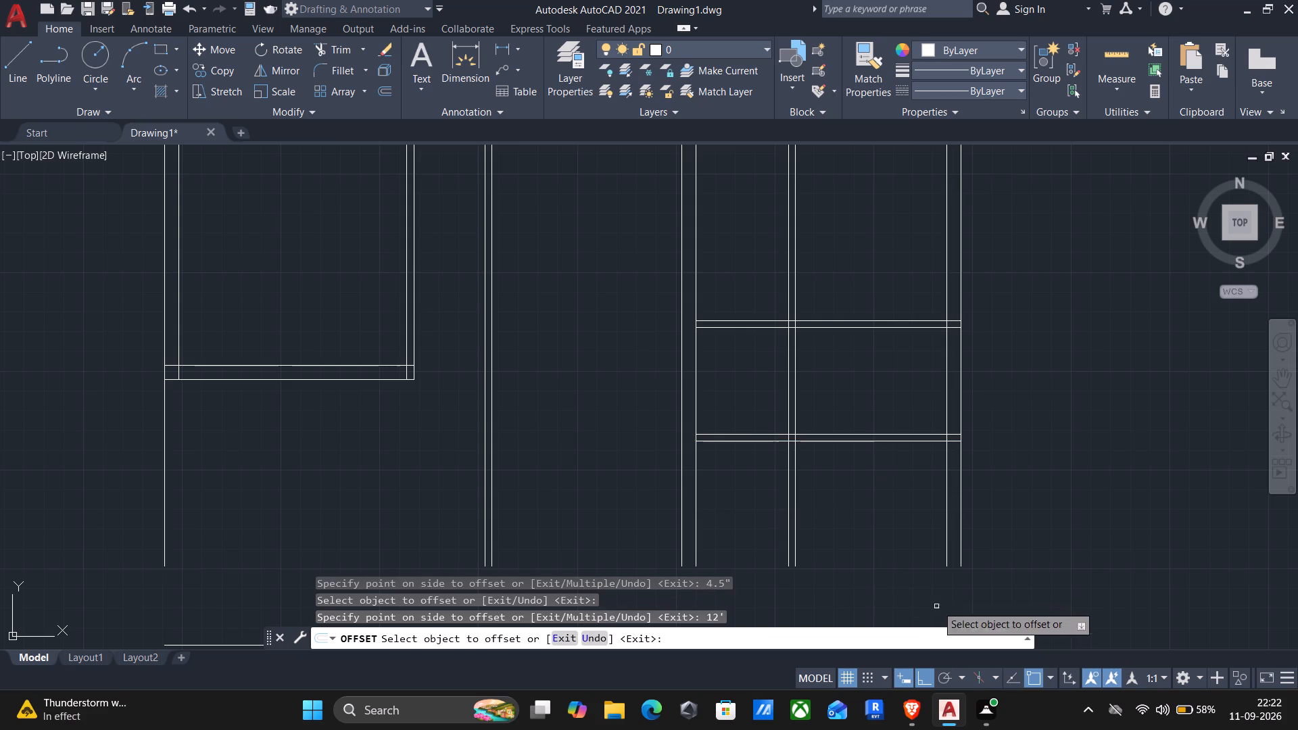
scroll(915, 536, down, 1)
middle_drag(915, 592, 905, 437)
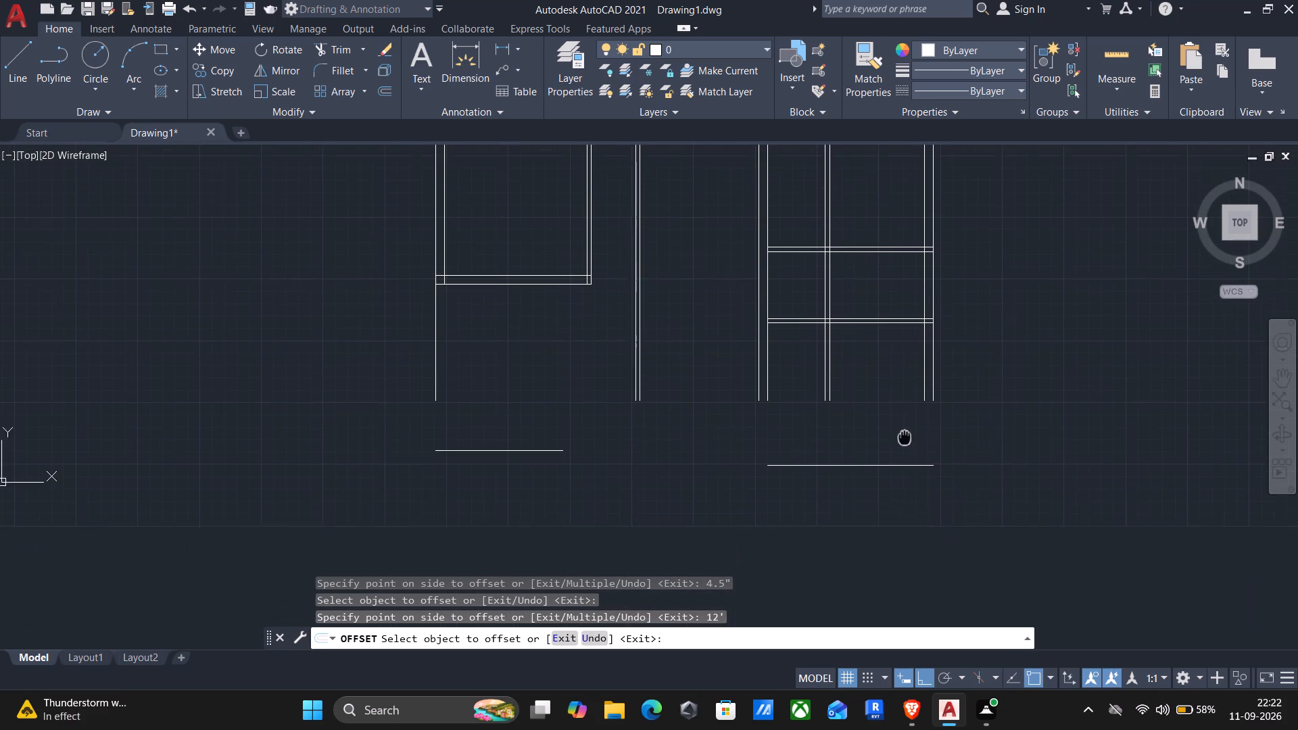
middle_drag(905, 437, 905, 436)
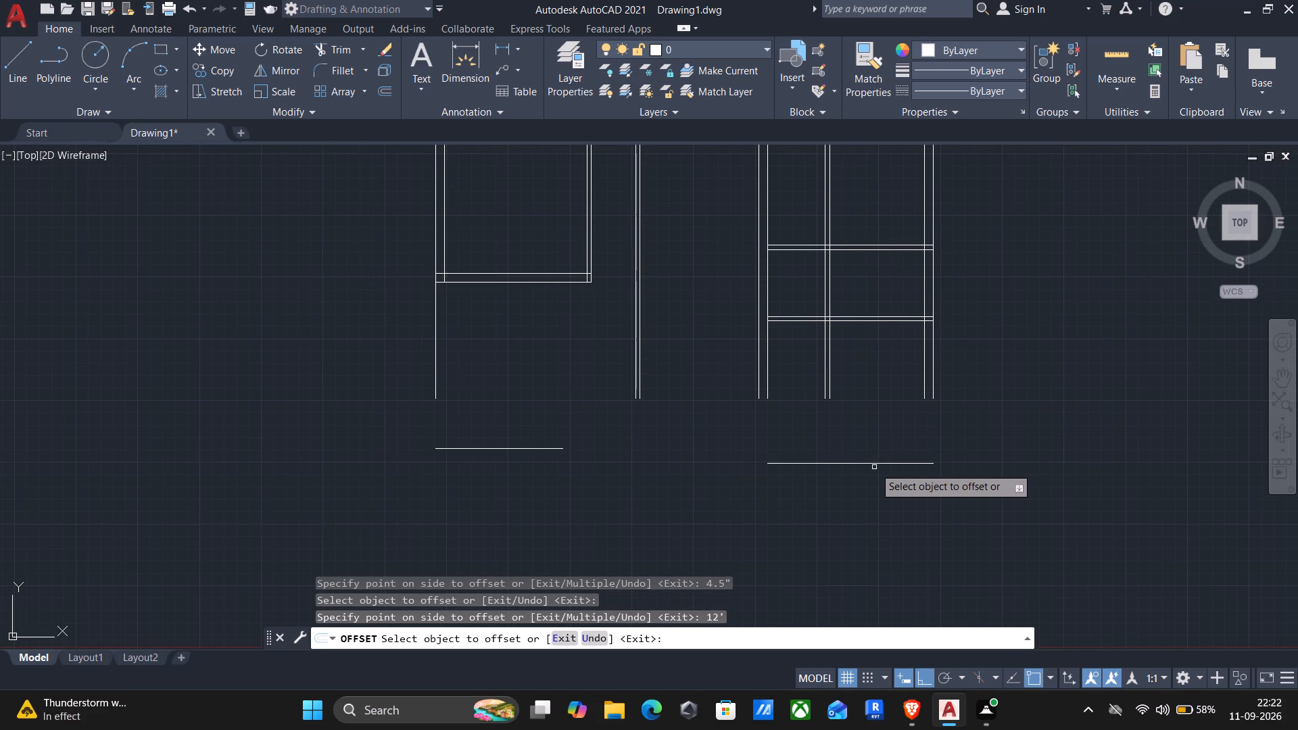
click(867, 464)
key(9)
key(shift+quotedbl)
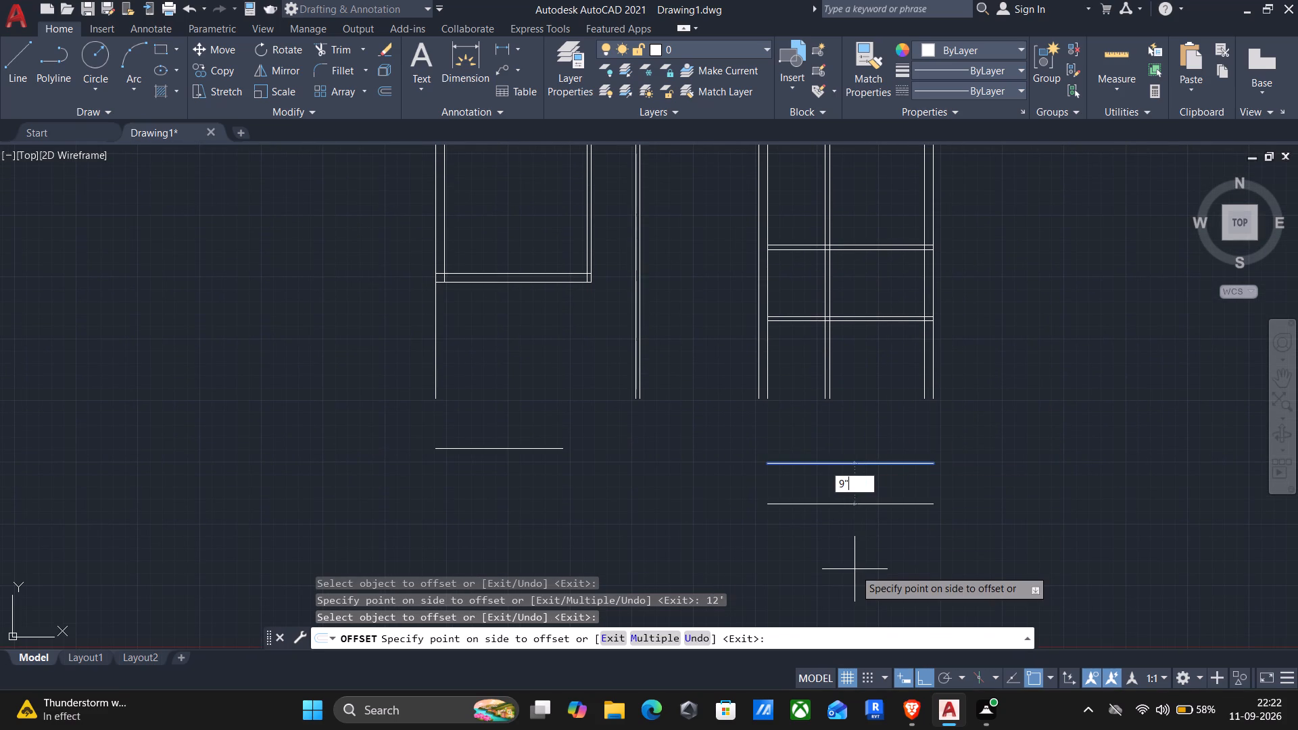
key(Return)
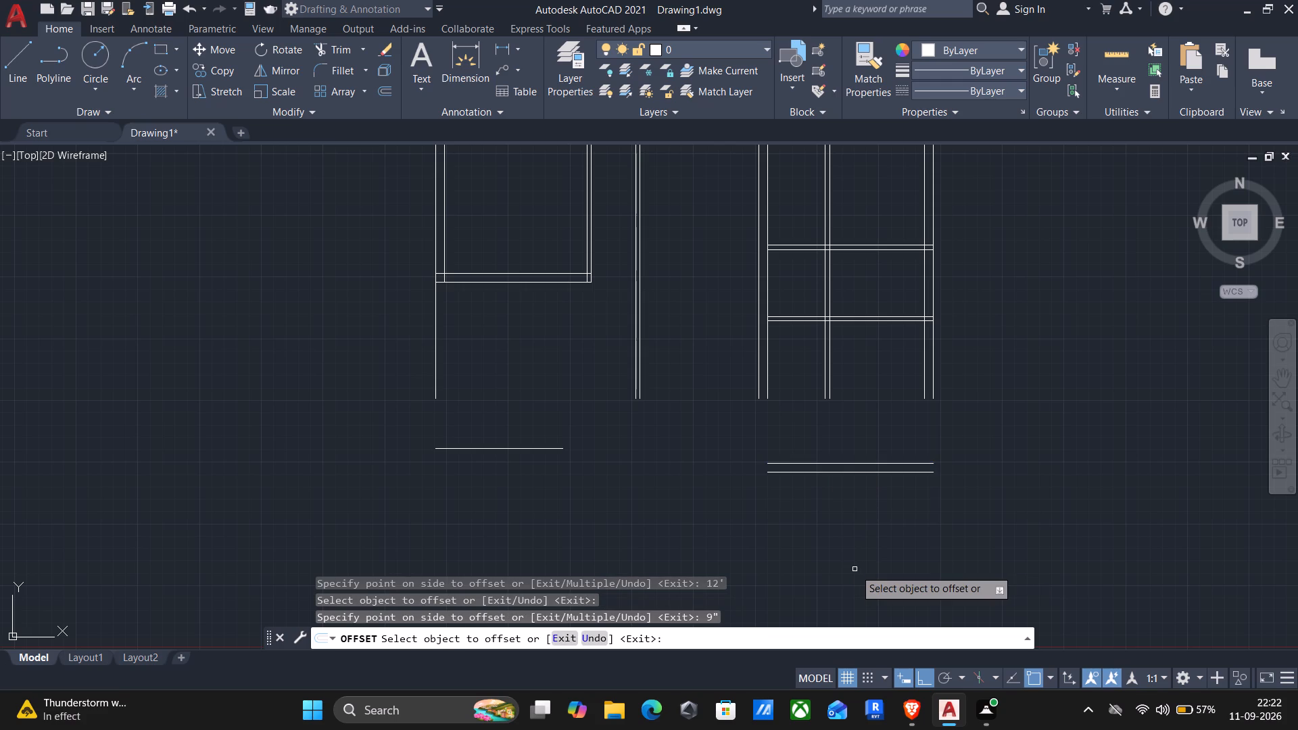
key(Escape)
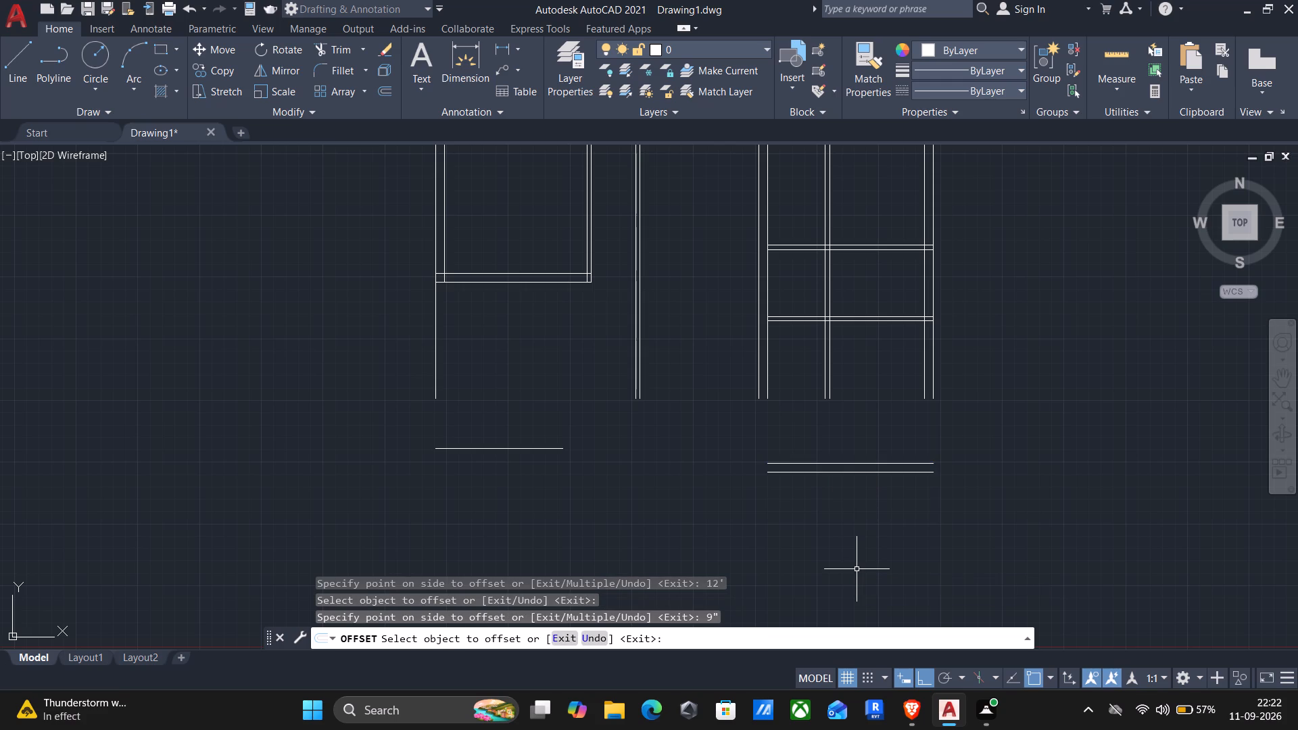
Fillet the extension's bottom wall lines with the outer and inner right wall lines at zero radius to close the bottom-right corner.
key(f)
key(Return)
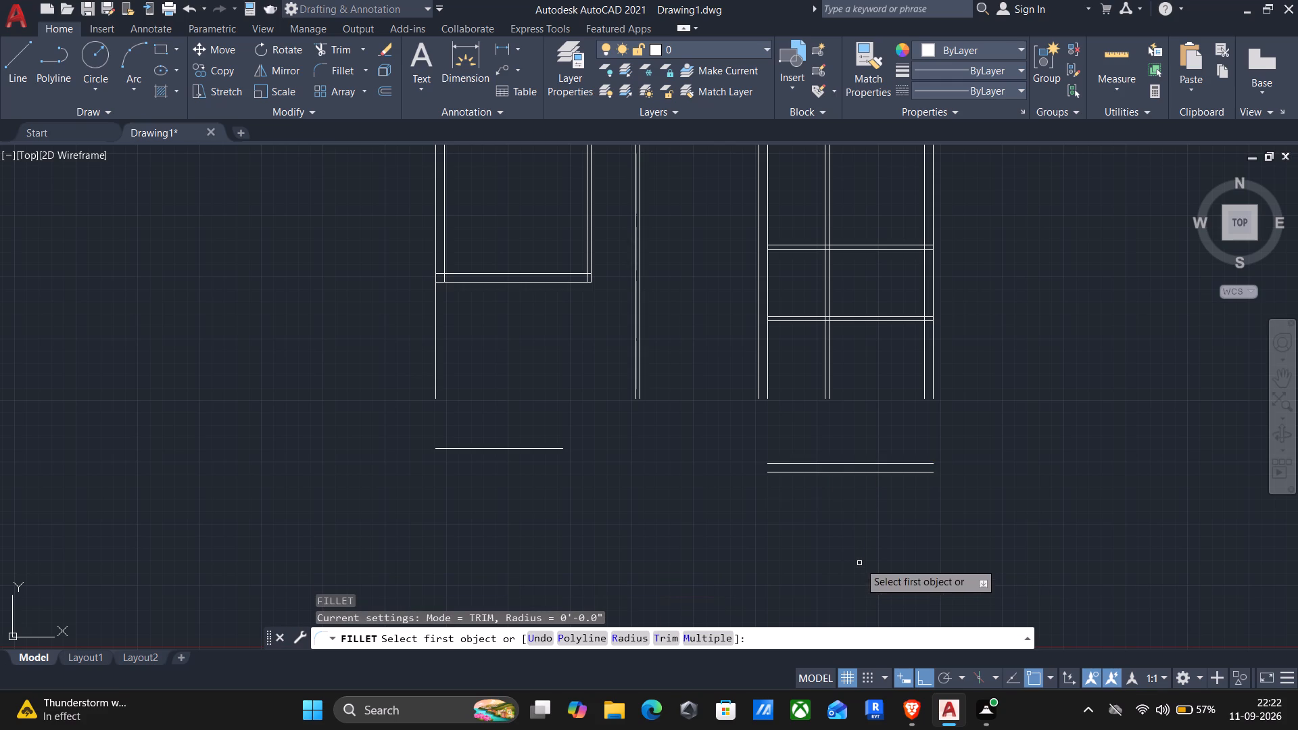
click(864, 470)
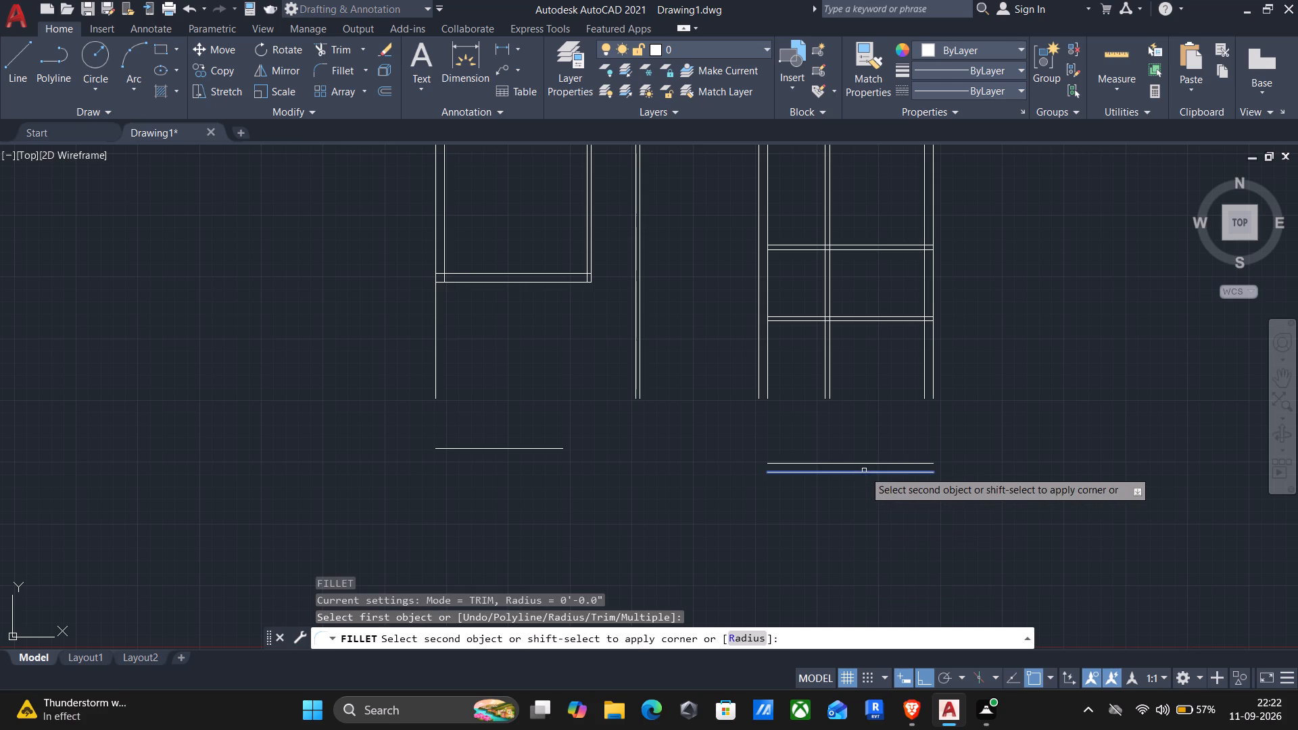
click(932, 399)
key(Return)
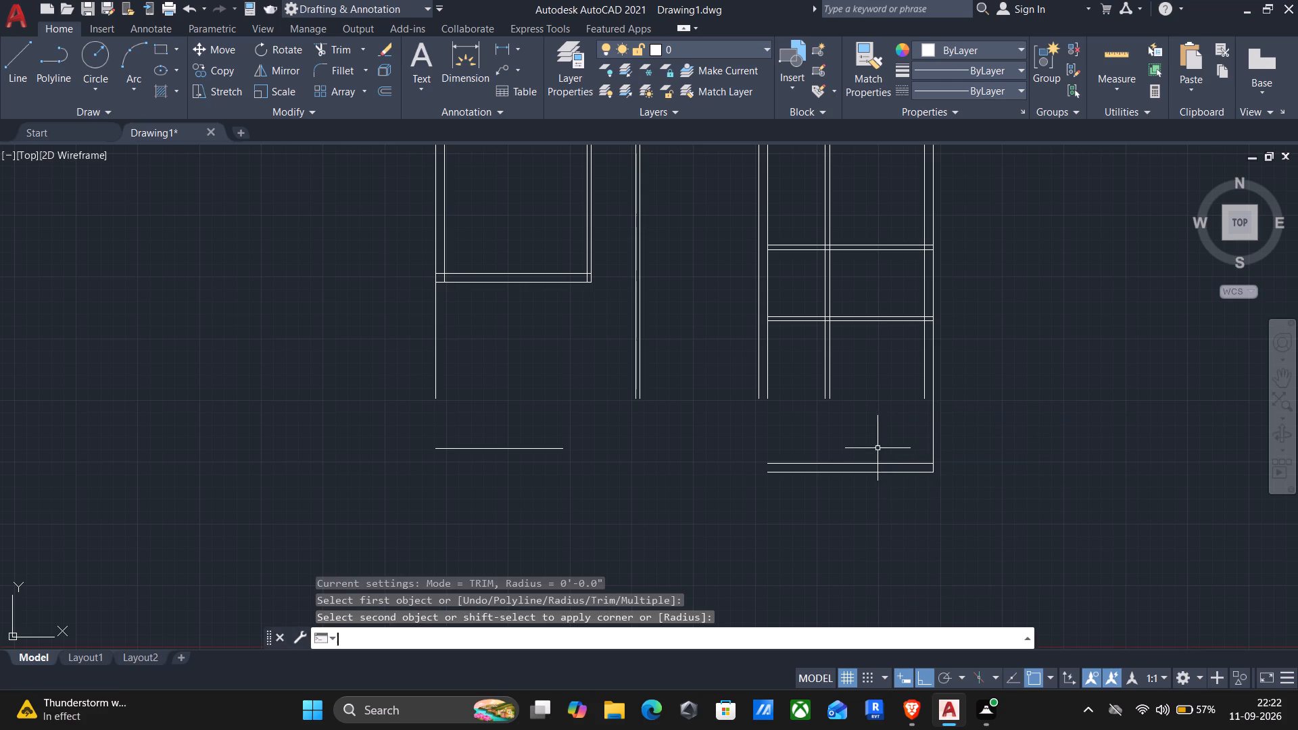
click(838, 464)
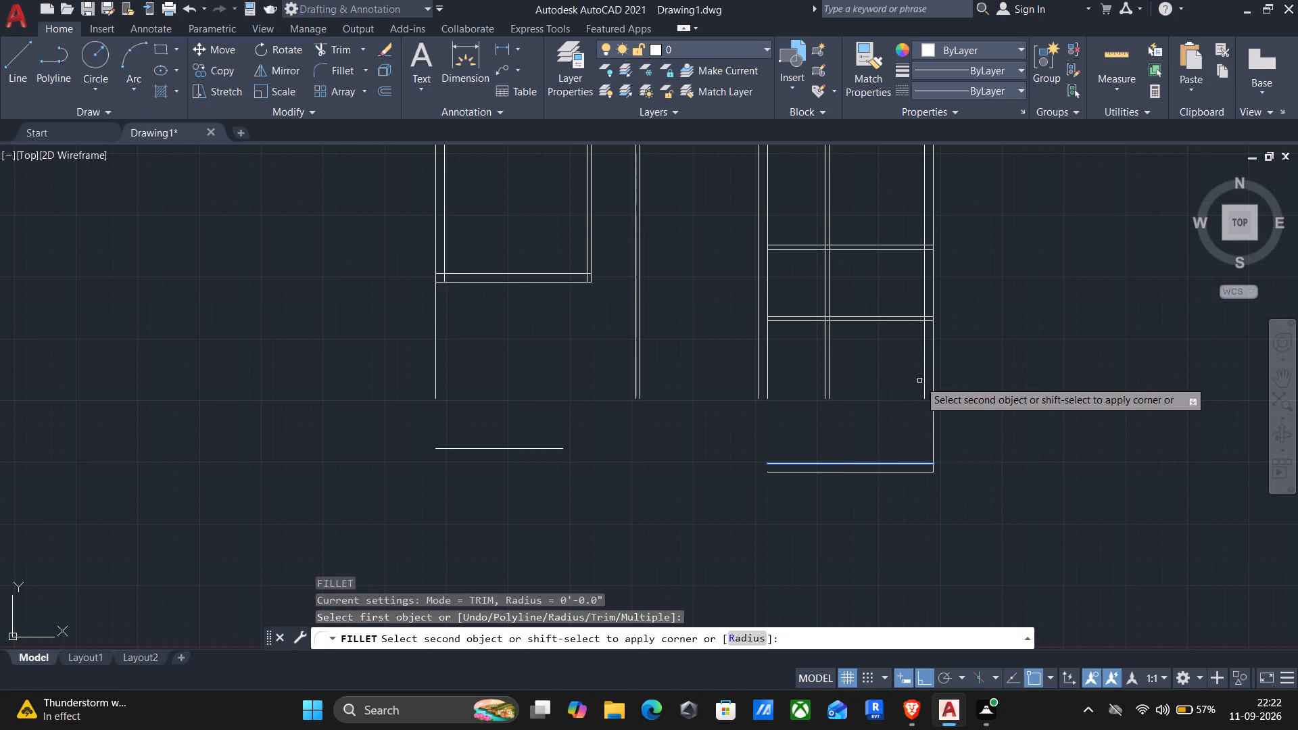
click(922, 382)
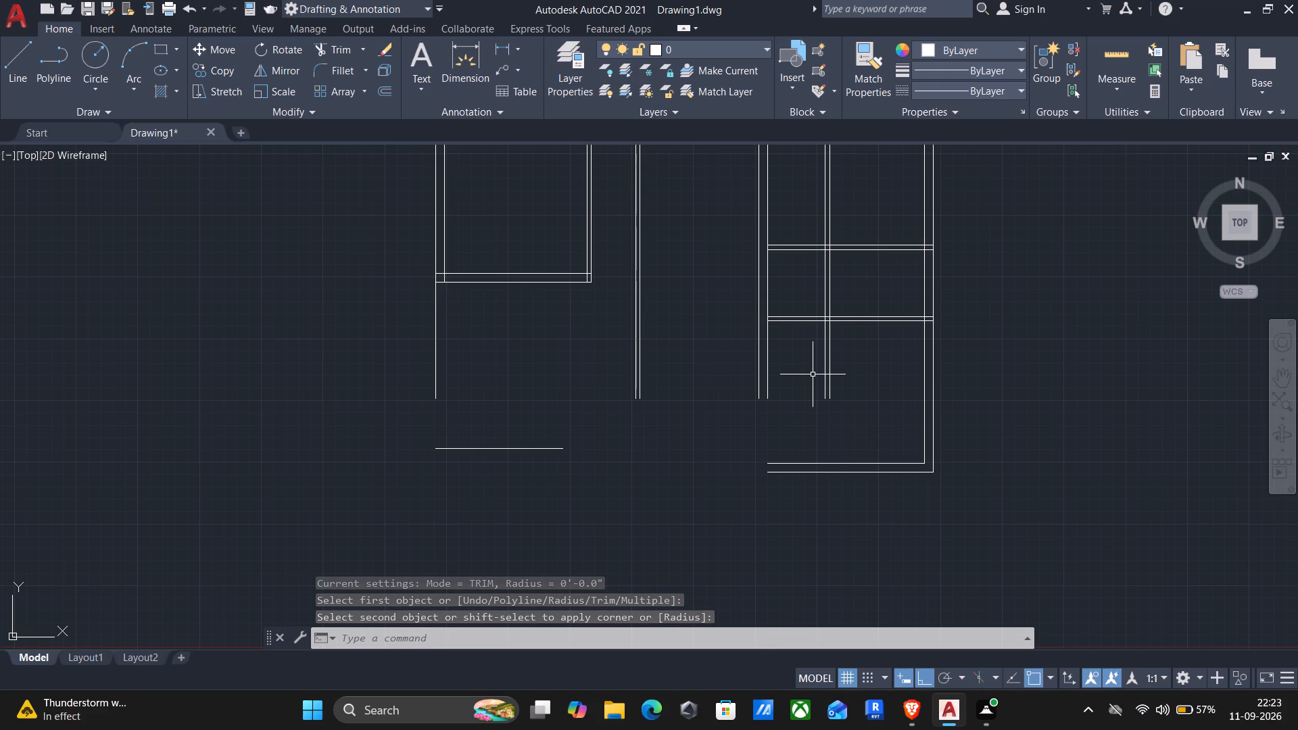
Trim the extension's vertical partition below the lowest horizontal partition, and trim the three 4.5" horizontal partitions where they run left of it.
text(tr)
key(Return)
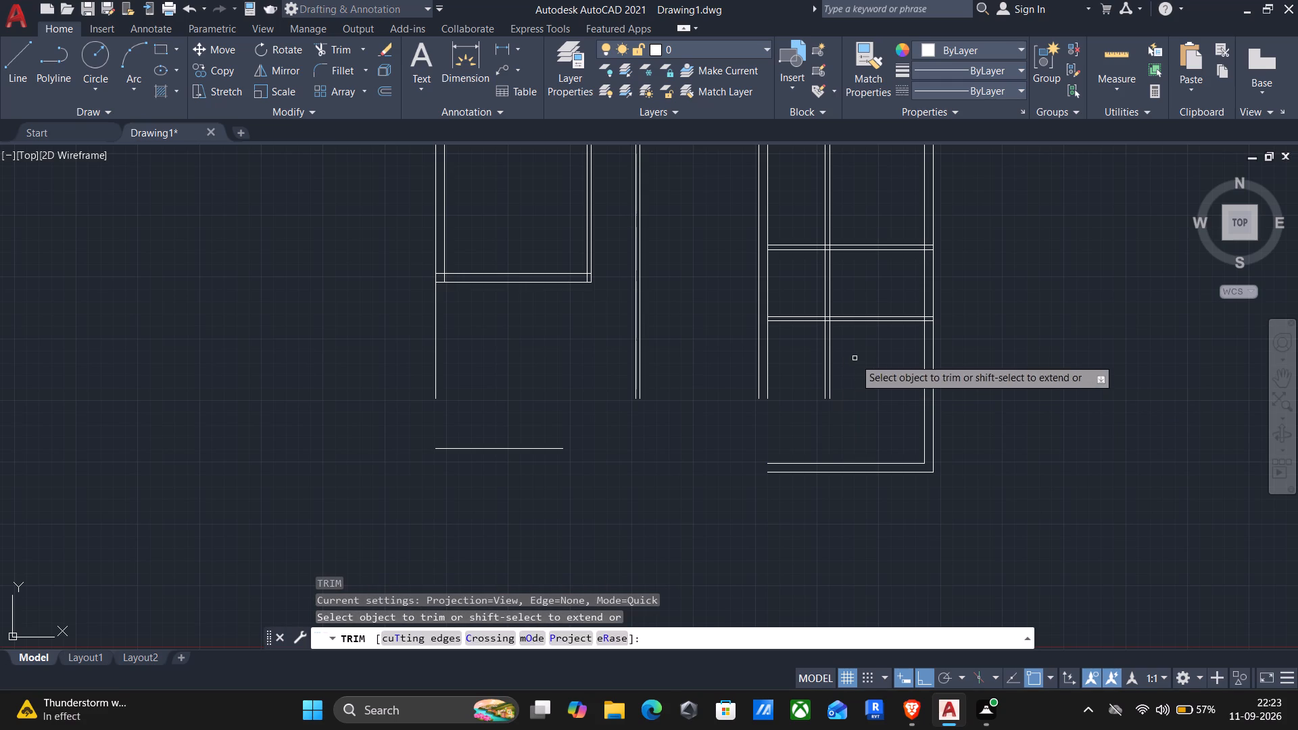
drag(859, 352, 809, 383)
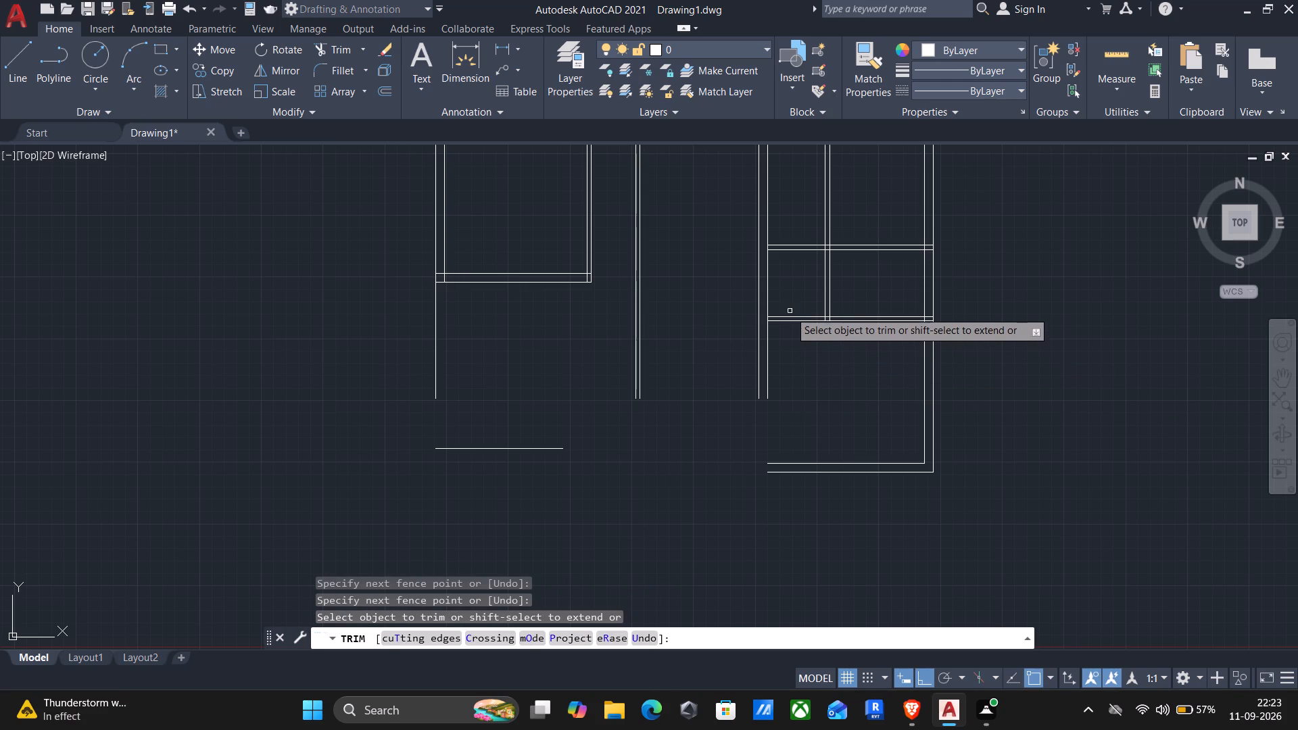
drag(786, 218, 777, 276)
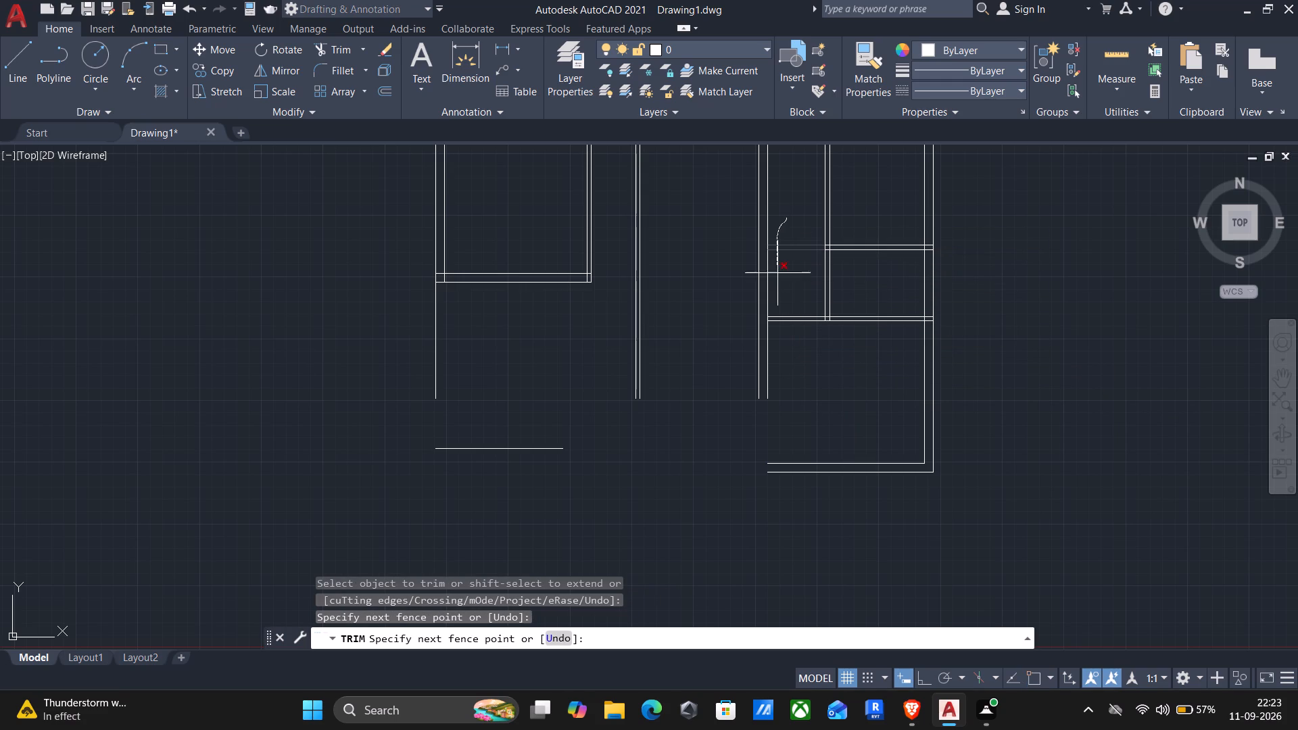
drag(777, 276, 794, 343)
middle_drag(792, 300, 738, 346)
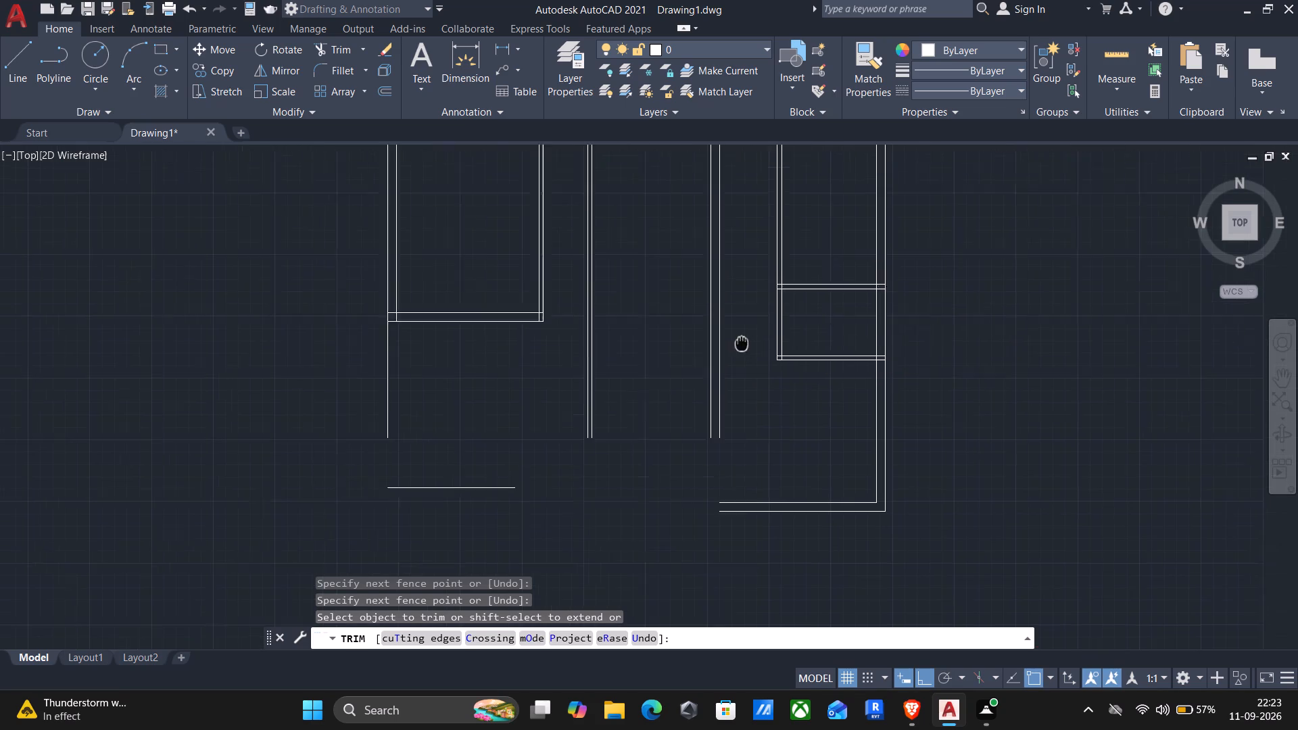
middle_drag(738, 346, 673, 485)
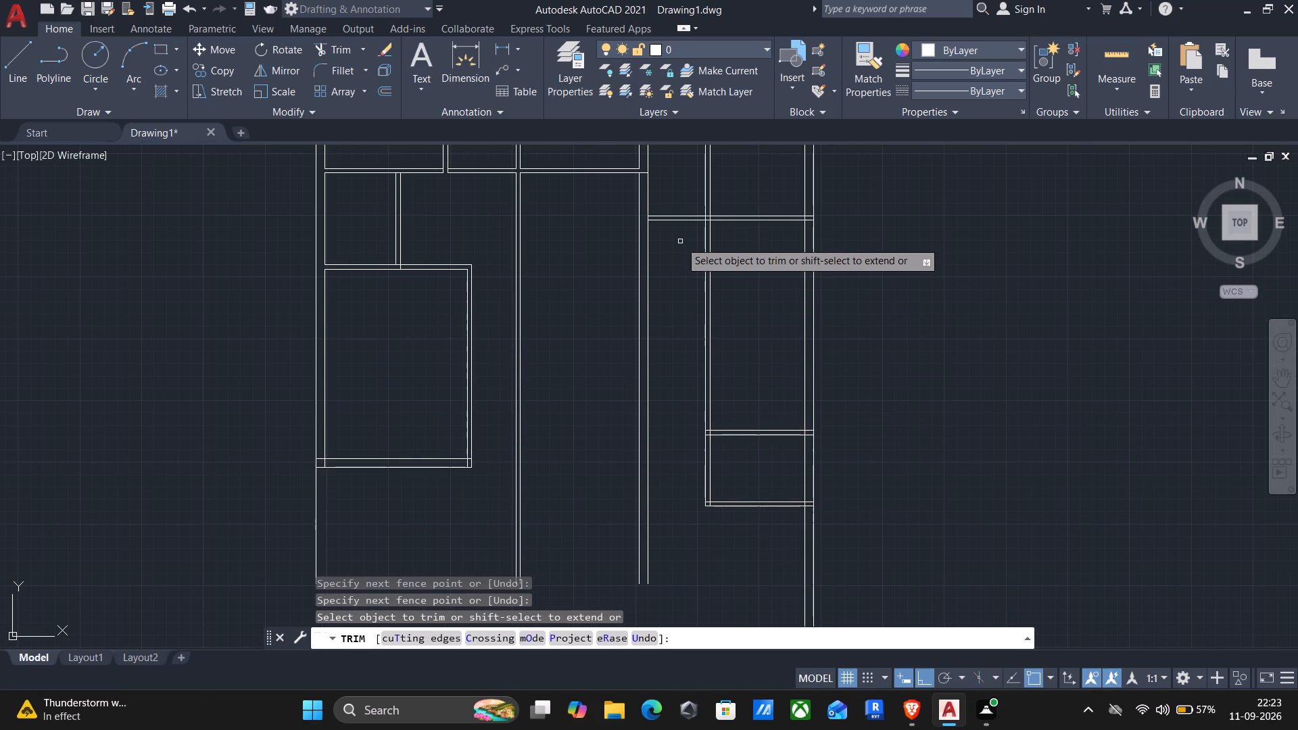
drag(675, 186, 675, 247)
Trim the vertical partition out of the extension's top room and out of the long room between the second and third partitions.
scroll(675, 248, down, 1)
middle_drag(805, 240, 726, 368)
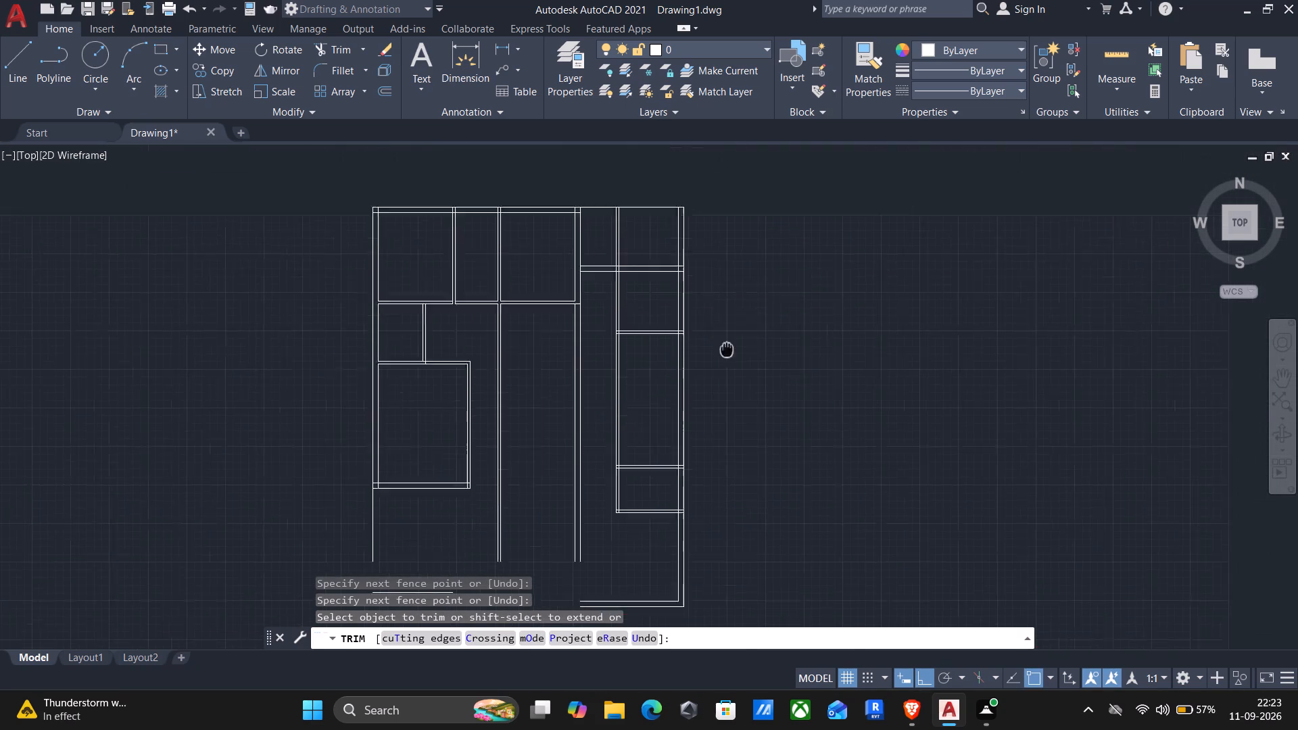
middle_drag(726, 368, 708, 458)
scroll(583, 360, up, 2)
drag(577, 354, 658, 322)
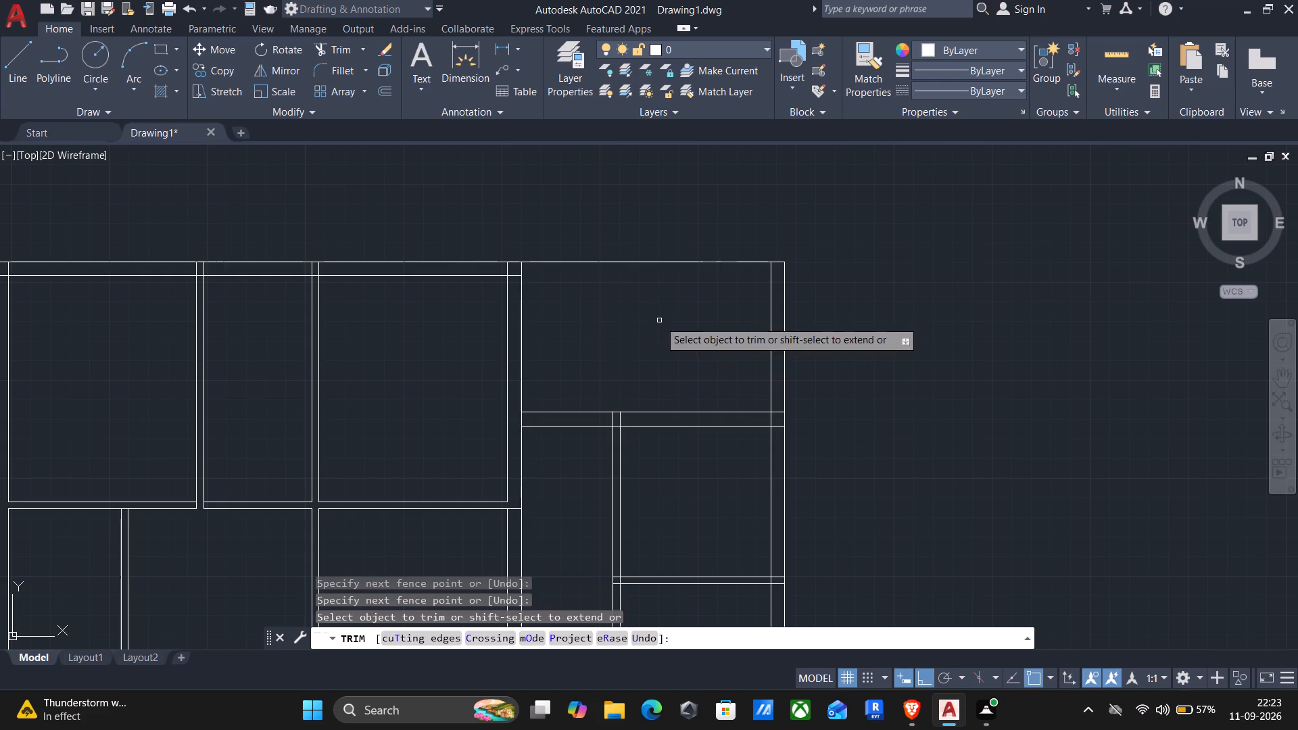
scroll(654, 333, down, 2)
middle_drag(752, 457, 764, 420)
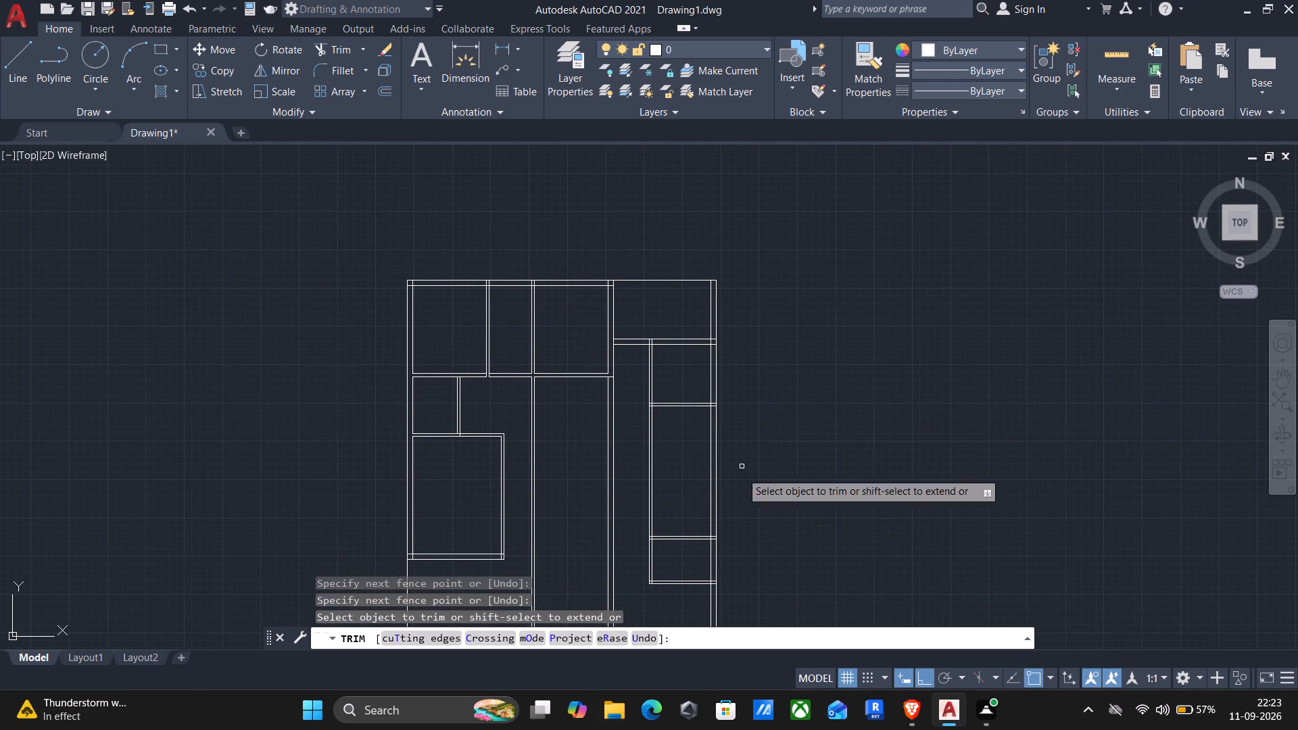
middle_drag(731, 503, 780, 439)
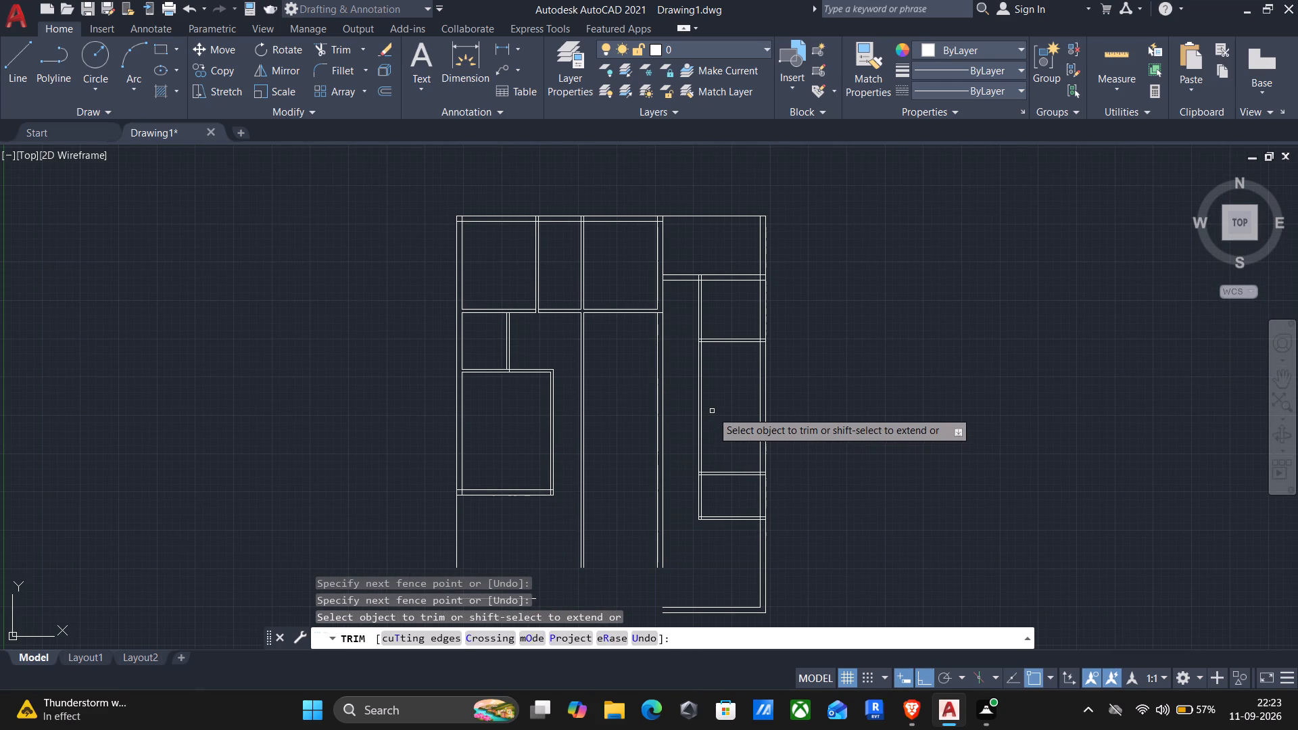
drag(726, 409, 693, 422)
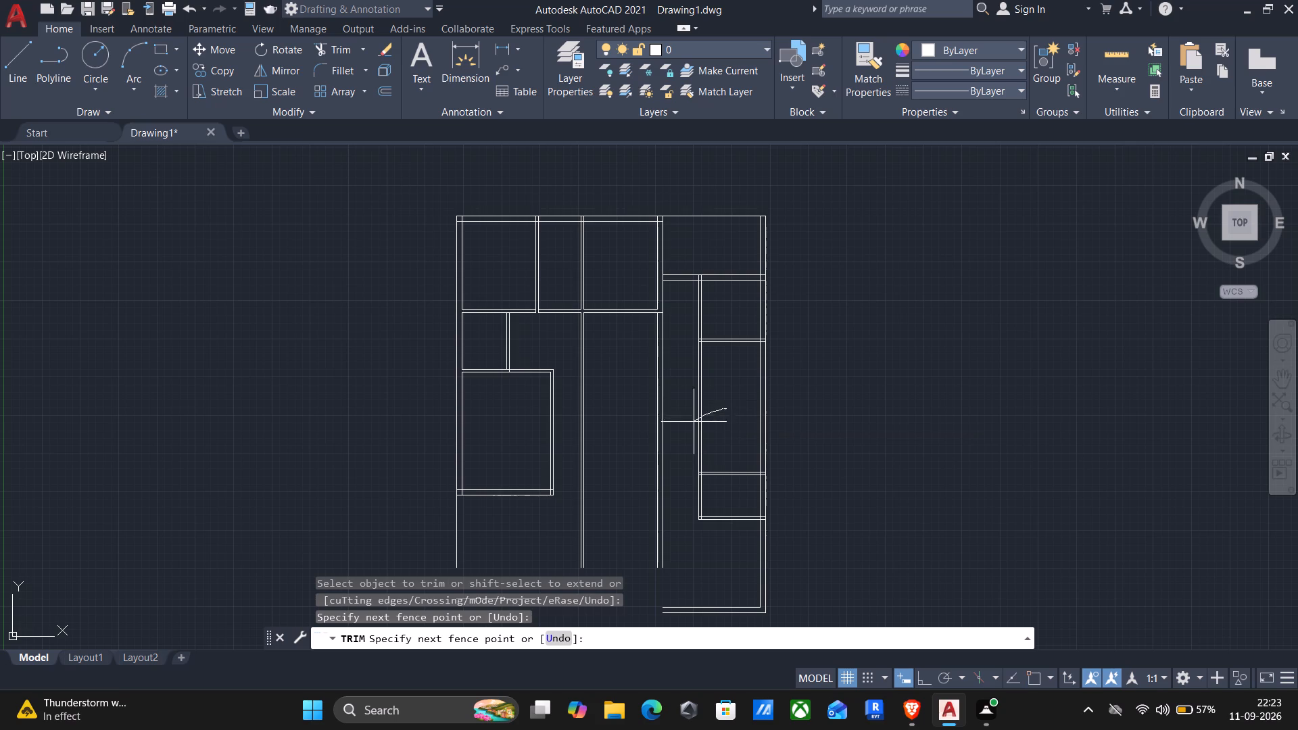
drag(693, 422, 687, 426)
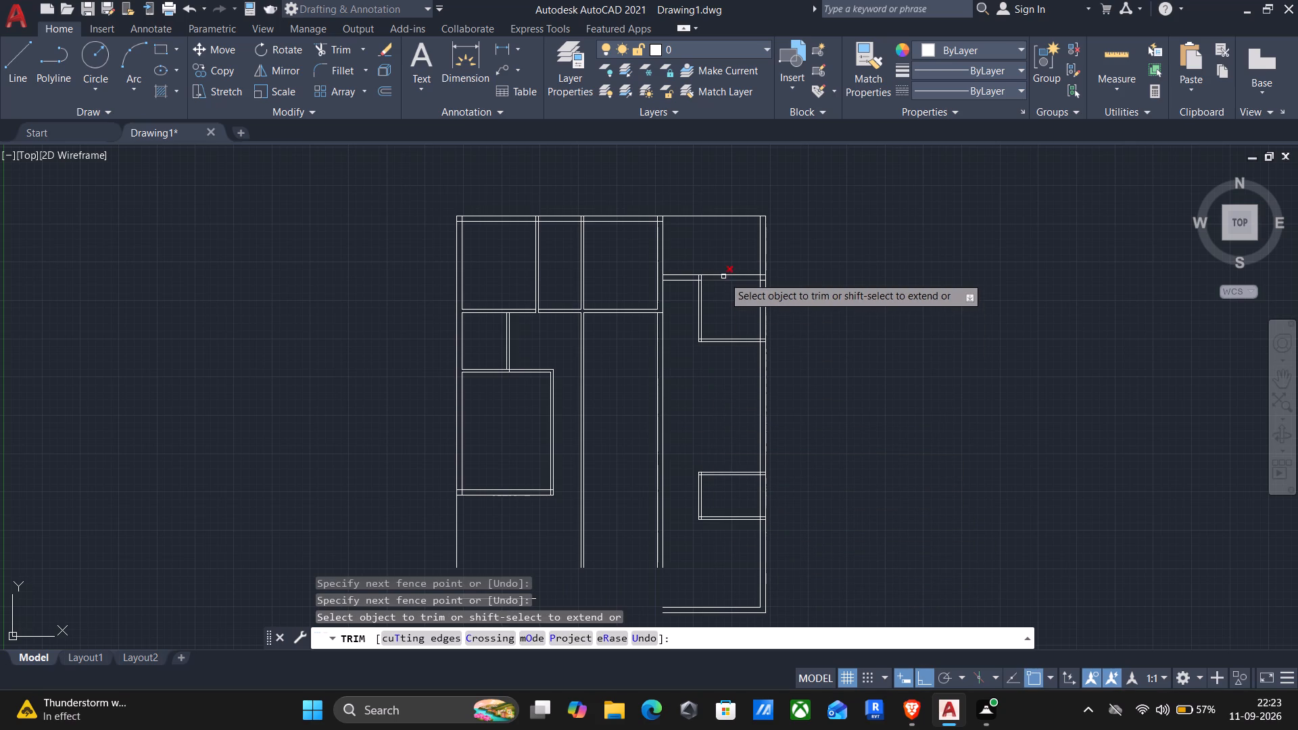
Trim the crossing lines where the vertical partition meets the extension's upper 9" horizontal wall to open the T-junction.
scroll(722, 278, up, 5)
drag(537, 282, 593, 267)
drag(571, 308, 570, 275)
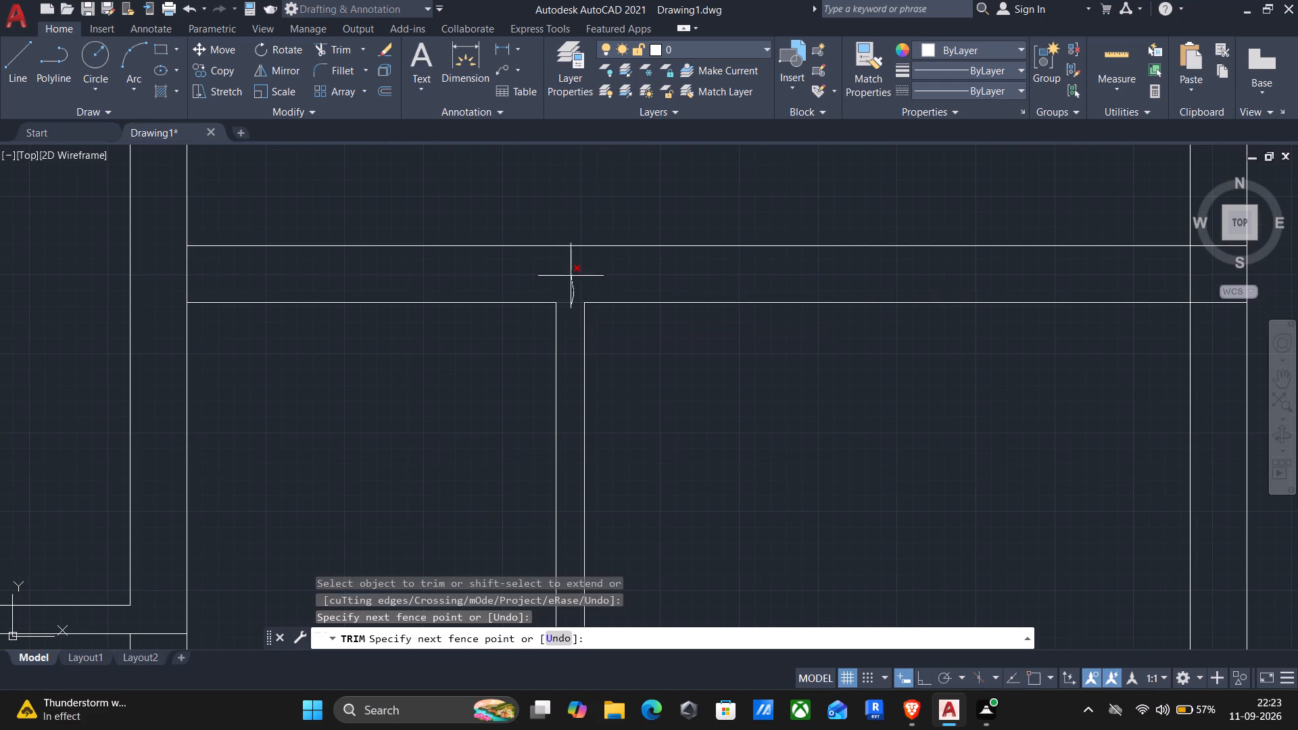
drag(570, 275, 570, 274)
Trim the crossing lines where the extension's upper 9" horizontal wall meets the right outer wall to open the junction.
scroll(570, 274, down, 2)
scroll(790, 283, up, 2)
drag(869, 209, 879, 309)
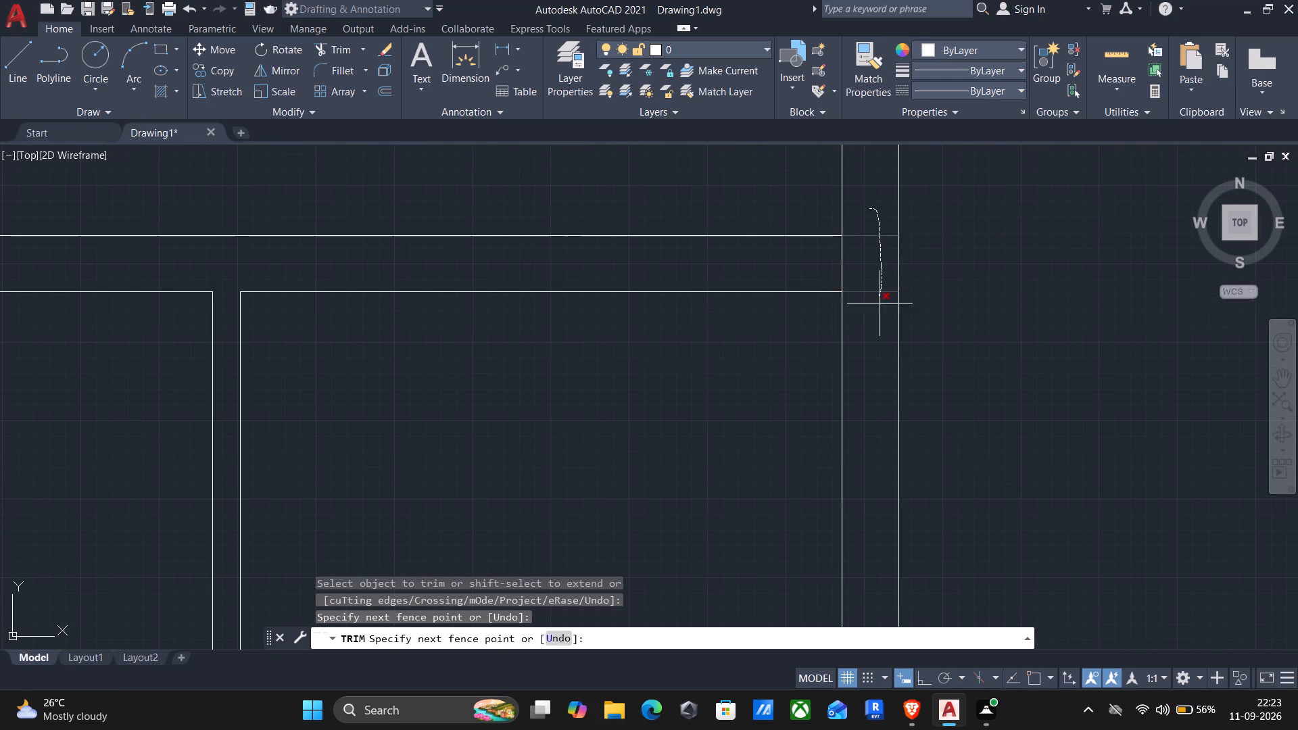
drag(879, 309, 879, 313)
drag(875, 255, 796, 262)
Trim the overlapping lines where the extension's upper 4.5" horizontal partition meets the right outer wall.
scroll(796, 260, down, 3)
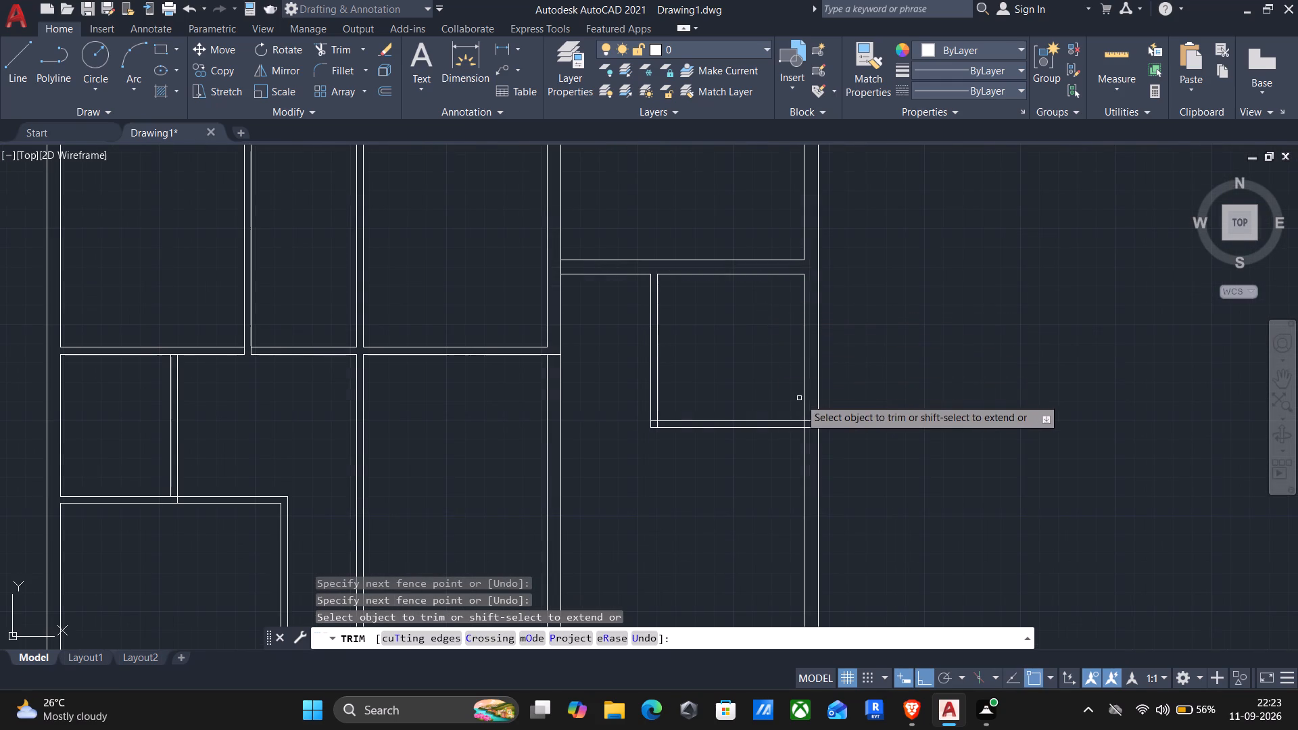
scroll(812, 429, up, 3)
drag(805, 372, 774, 444)
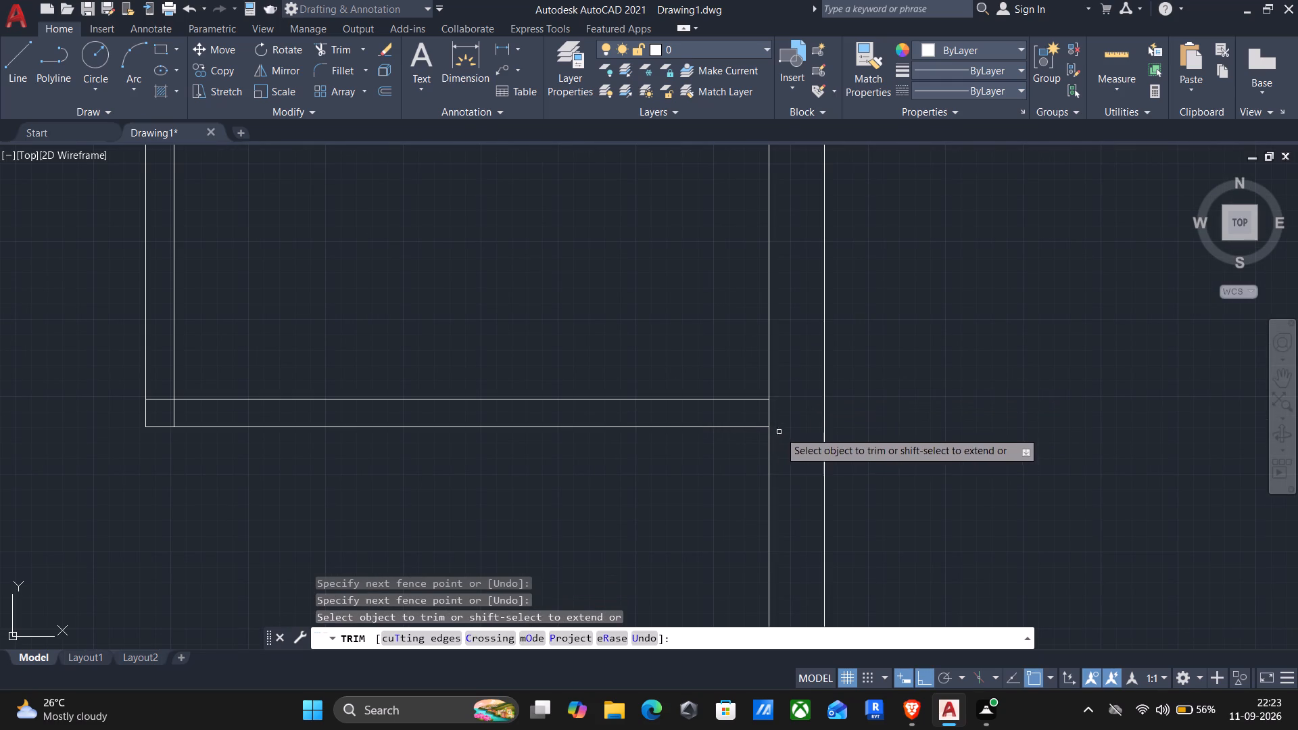
scroll(783, 419, up, 2)
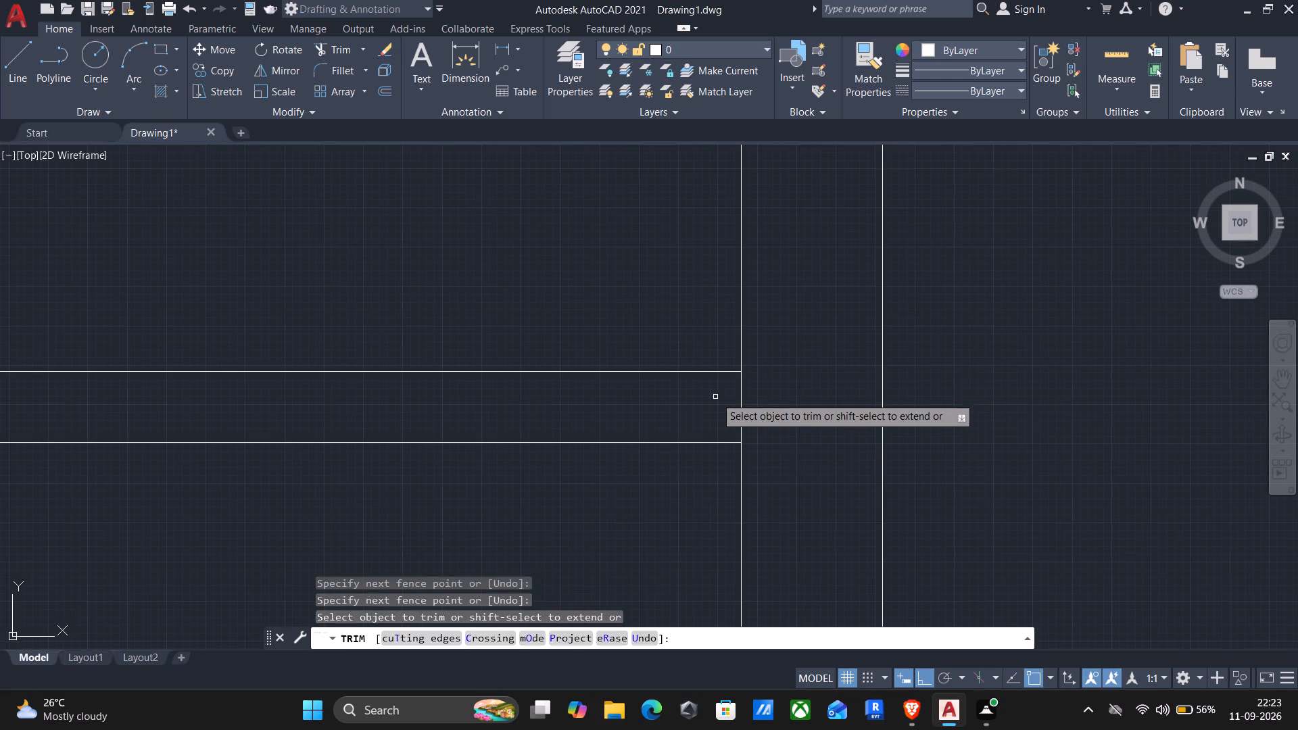
drag(715, 399, 781, 379)
scroll(781, 378, down, 2)
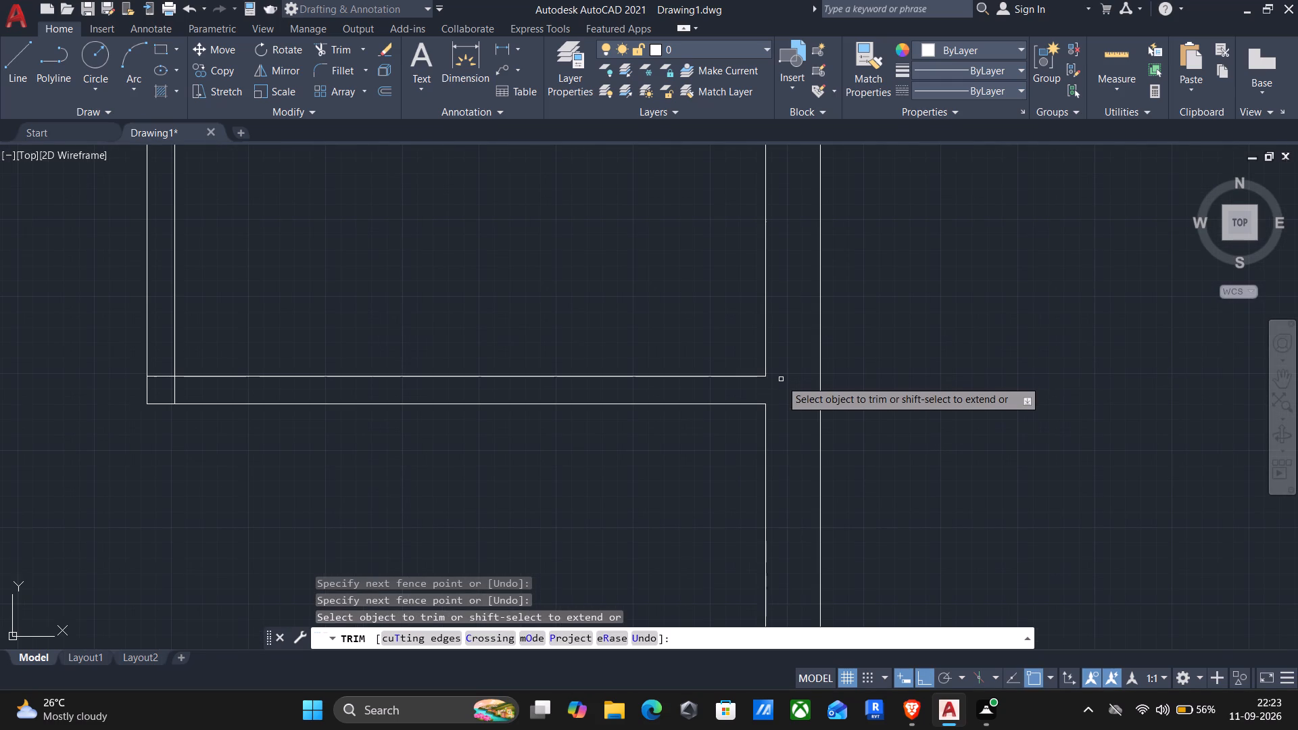
Trim the main block's horizontal partition line where it crosses the 9" wall shared with the extension.
scroll(781, 380, down, 3)
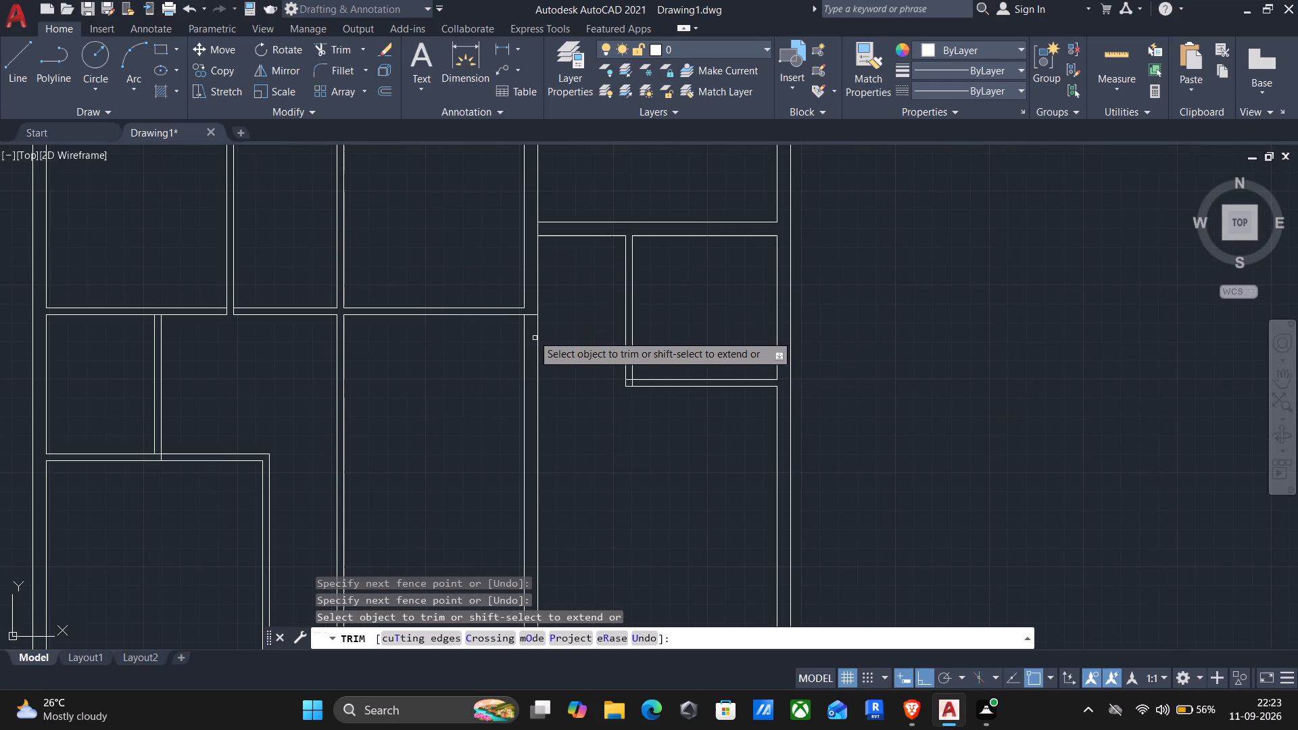
scroll(520, 317, up, 2)
drag(537, 295, 550, 350)
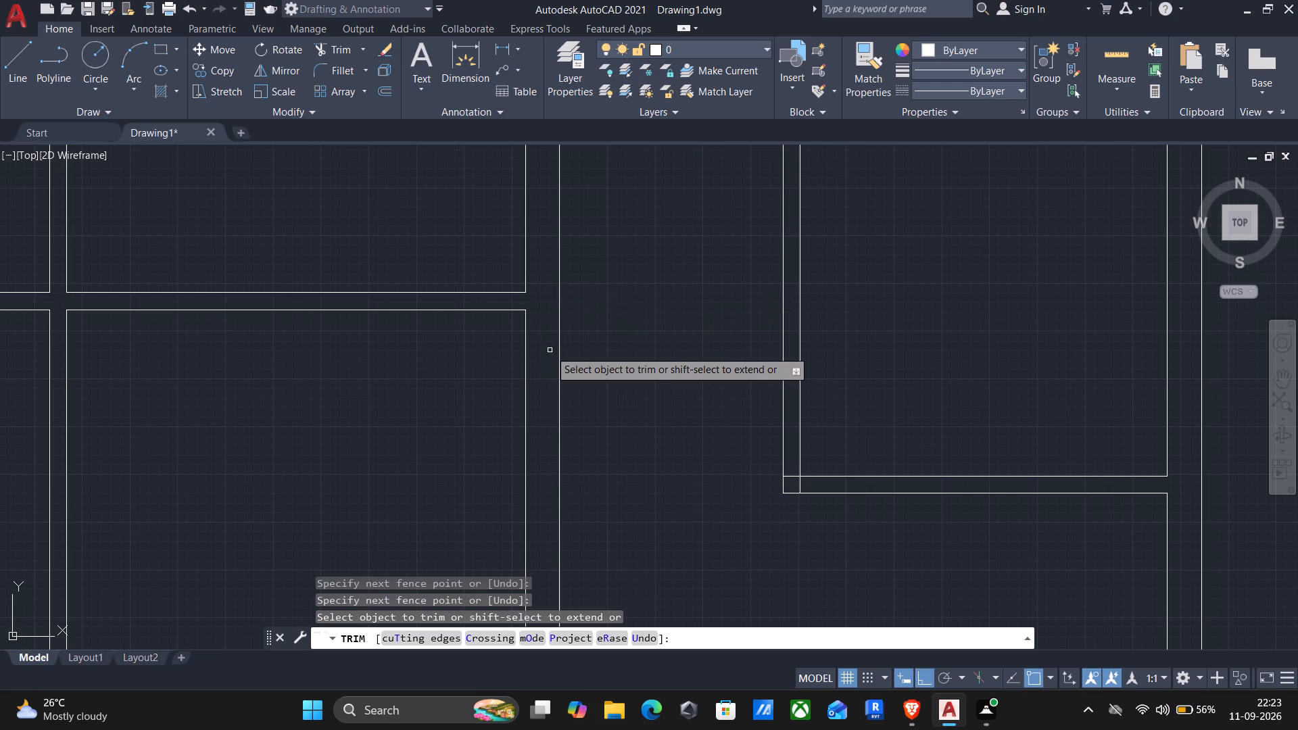
Trim the overlapping partition lines inside the bottom-left corner of the extension's upper small room.
scroll(550, 350, down, 1)
scroll(704, 453, up, 3)
scroll(694, 345, up, 2)
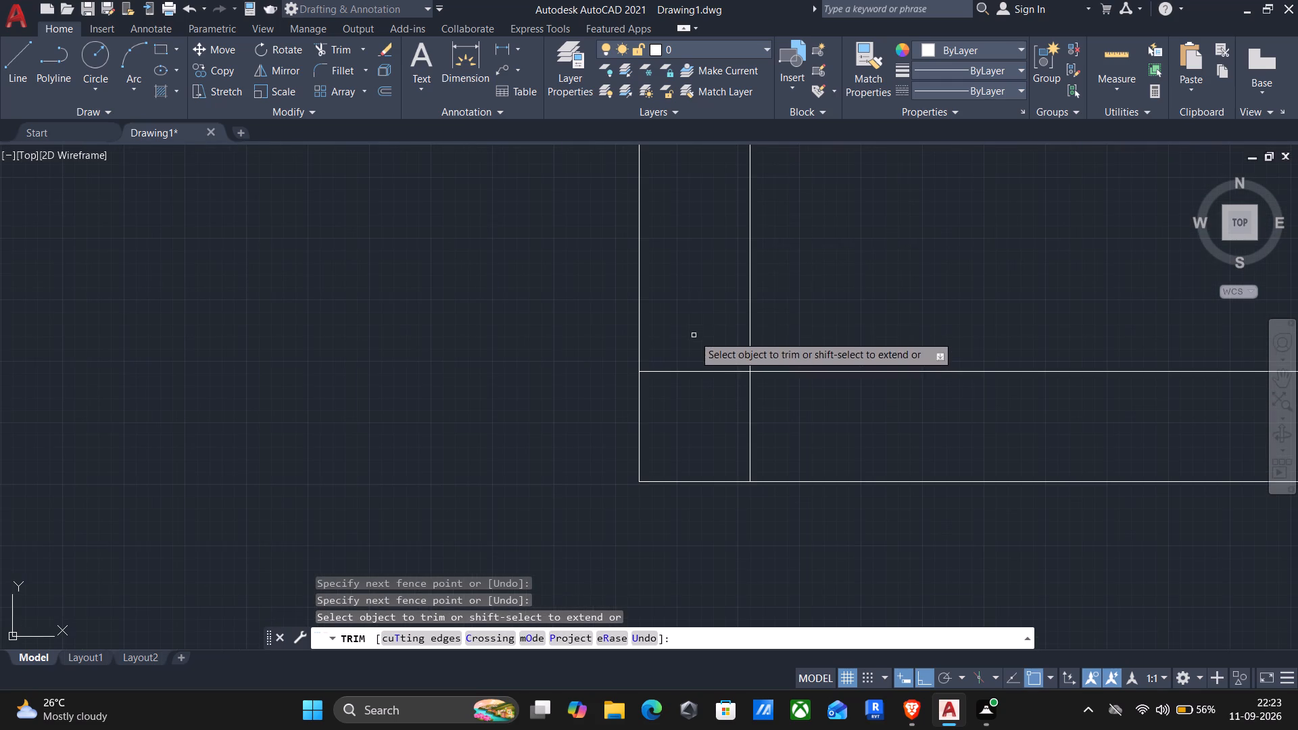
drag(688, 338, 802, 393)
Trim the crossing lines where the main block's short vertical partition meets the horizontal partition above the left lower room.
scroll(812, 388, down, 6)
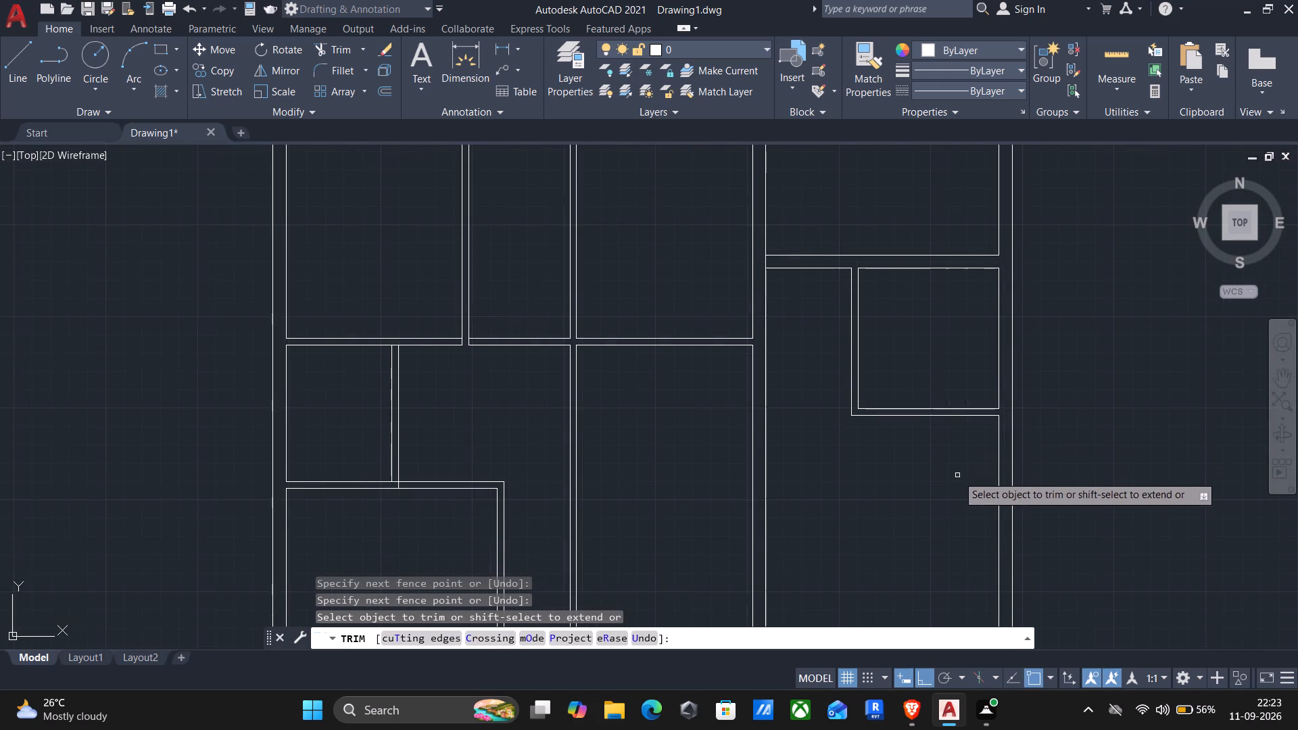
middle_drag(954, 483, 892, 342)
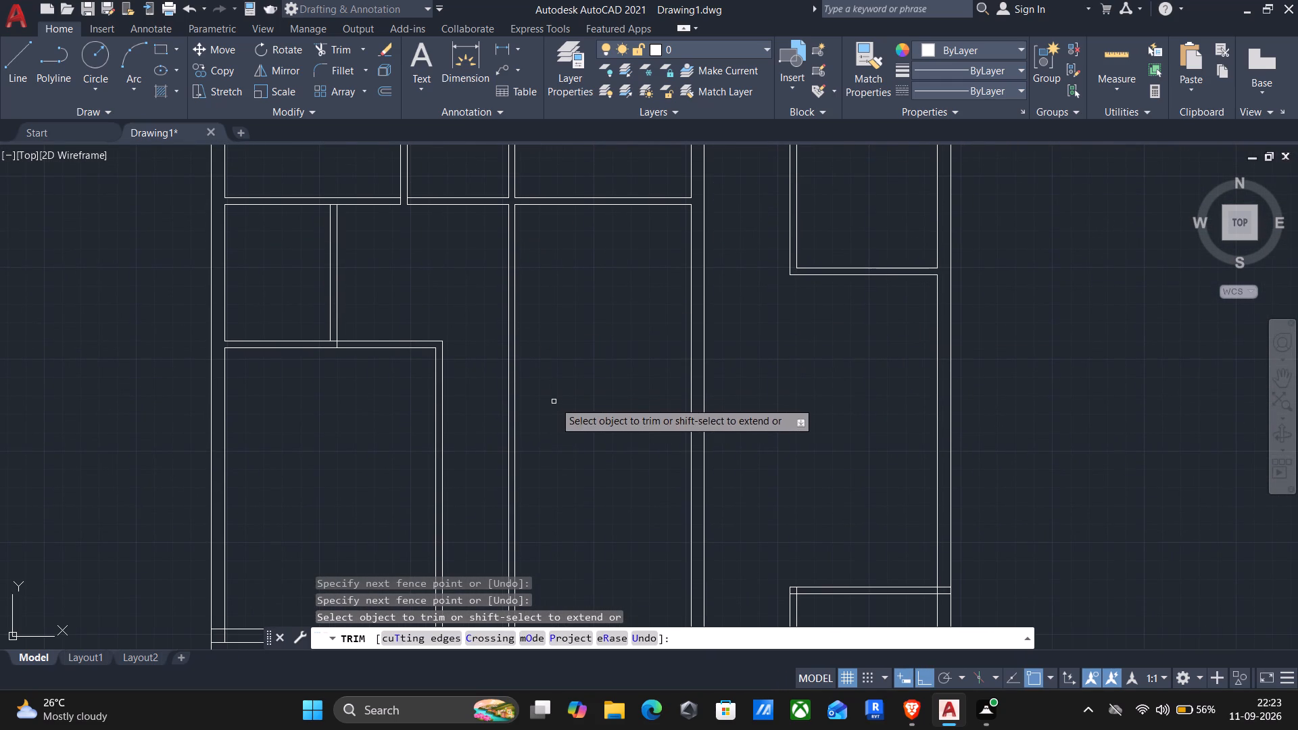
scroll(318, 363, up, 3)
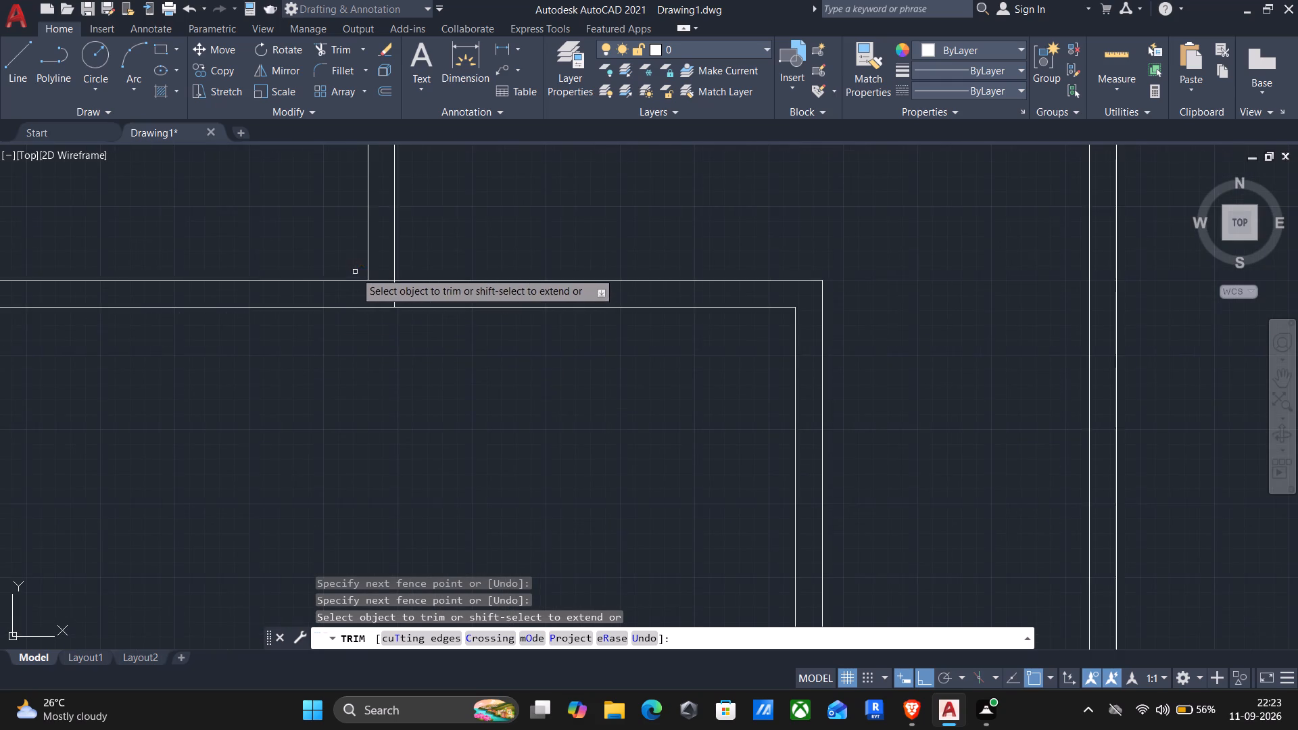
scroll(356, 271, up, 2)
drag(416, 276, 487, 320)
scroll(489, 320, down, 3)
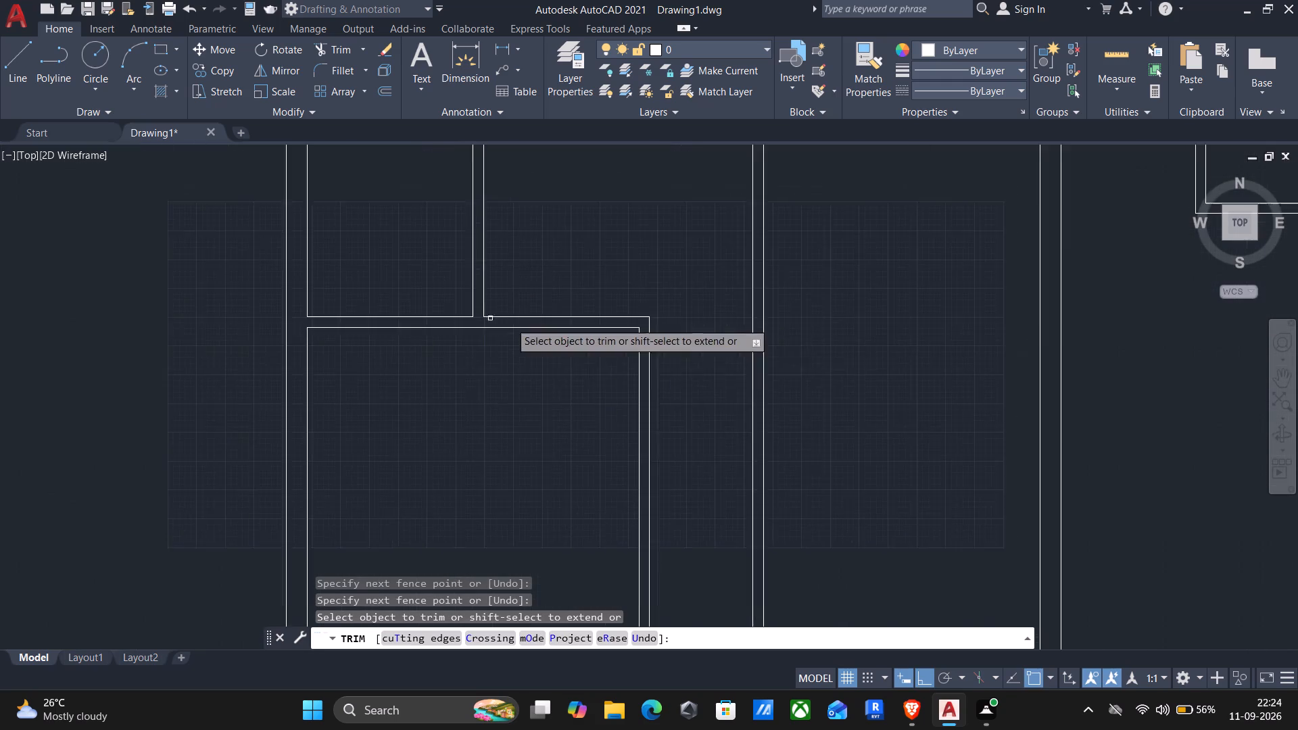
Trim the overlapping lines where the top partition of the extension's lower small room meets the right outer wall.
scroll(531, 331, down, 3)
middle_drag(971, 546, 945, 531)
scroll(945, 516, up, 5)
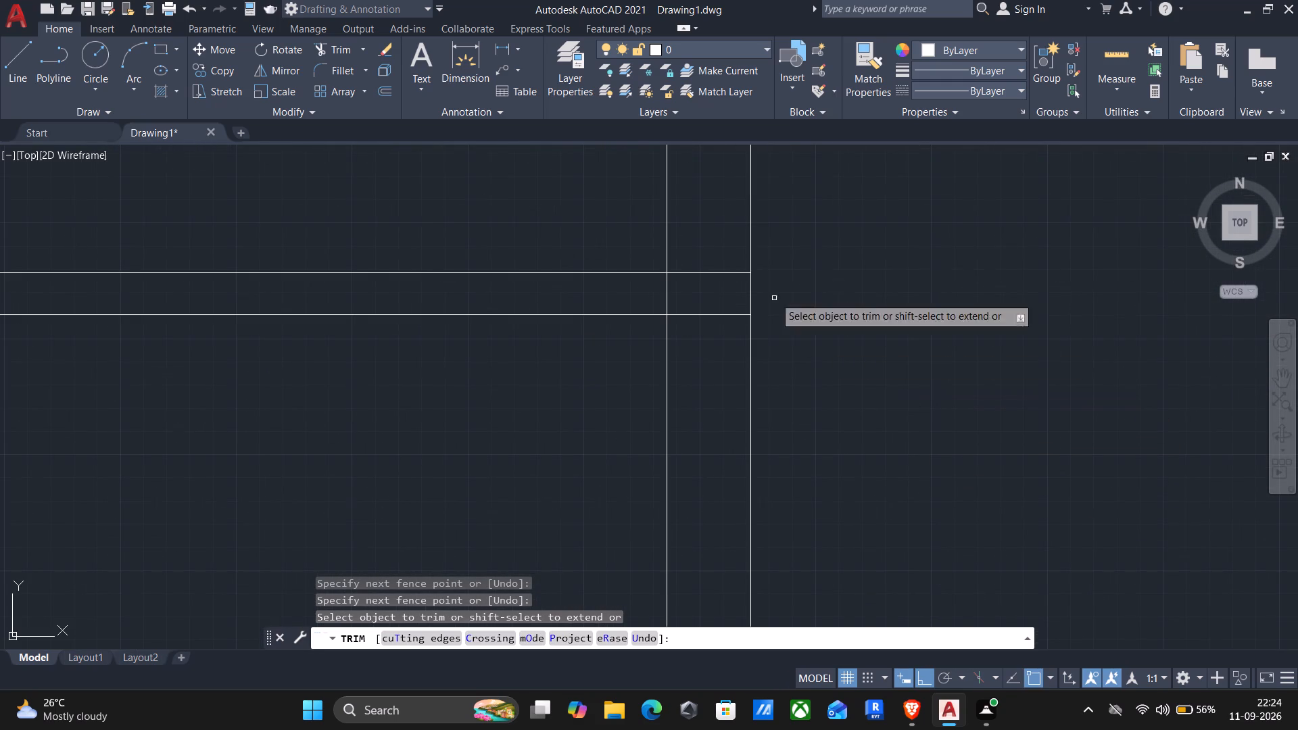
drag(717, 243, 715, 359)
drag(692, 297, 651, 293)
Trim the overlapping partition lines inside the top-left corner of the extension's lower small room.
scroll(628, 295, down, 3)
scroll(391, 299, up, 4)
scroll(564, 299, up, 3)
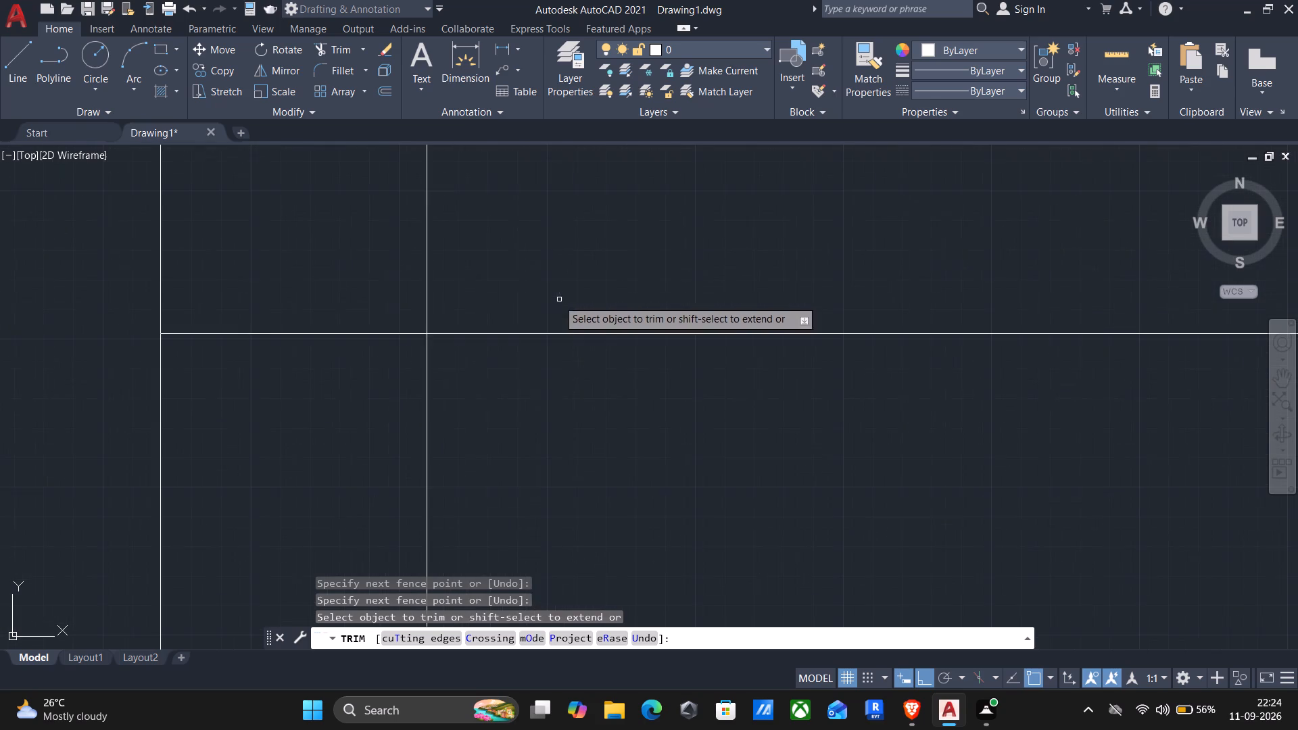
drag(278, 377, 490, 229)
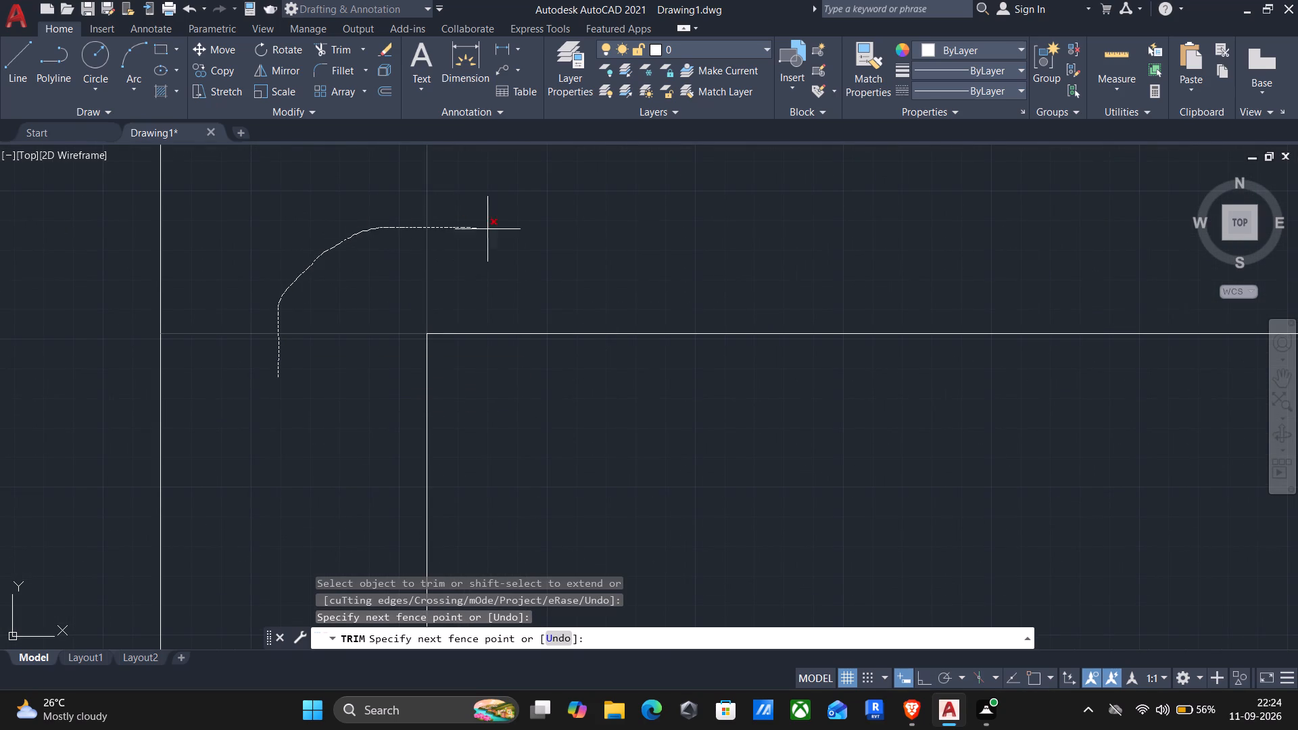
drag(490, 229, 515, 230)
scroll(604, 301, down, 3)
scroll(752, 393, down, 2)
Trim the overlapping partition lines inside the bottom-left corner of the extension's lower small room.
middle_drag(850, 422, 850, 422)
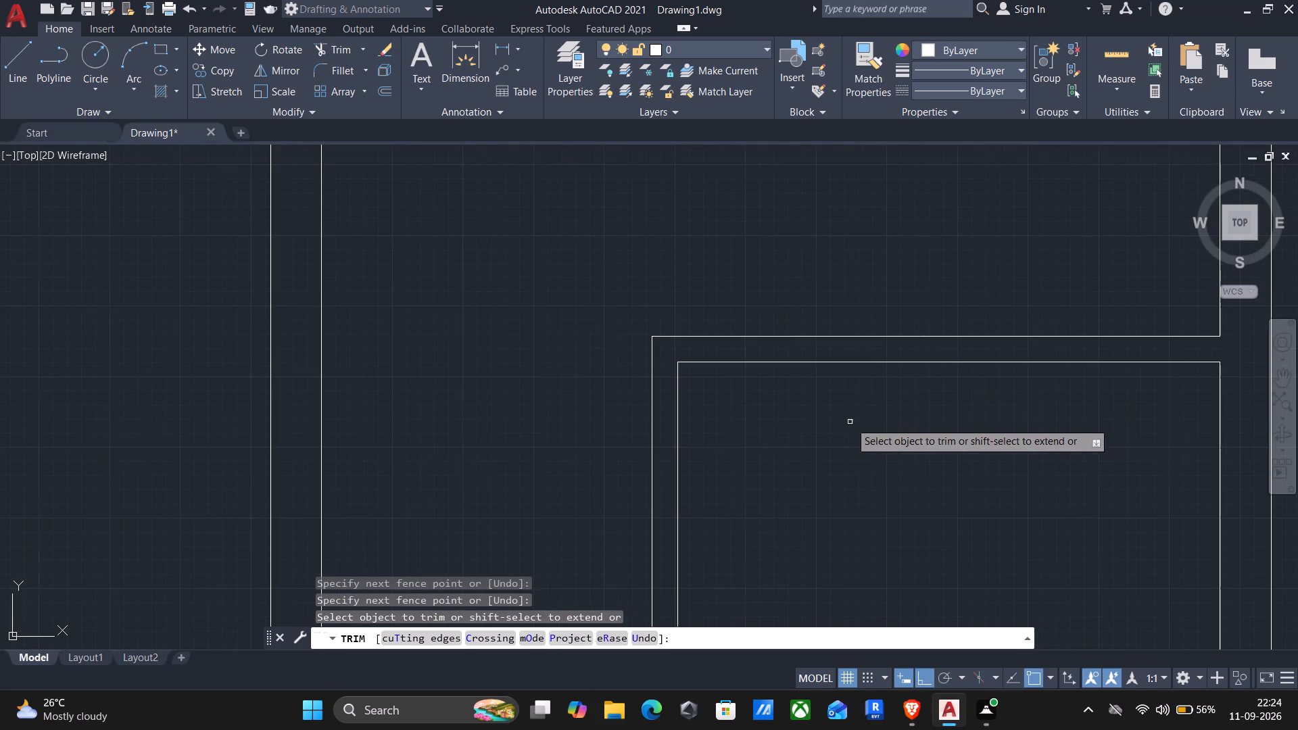
middle_drag(850, 422, 729, 172)
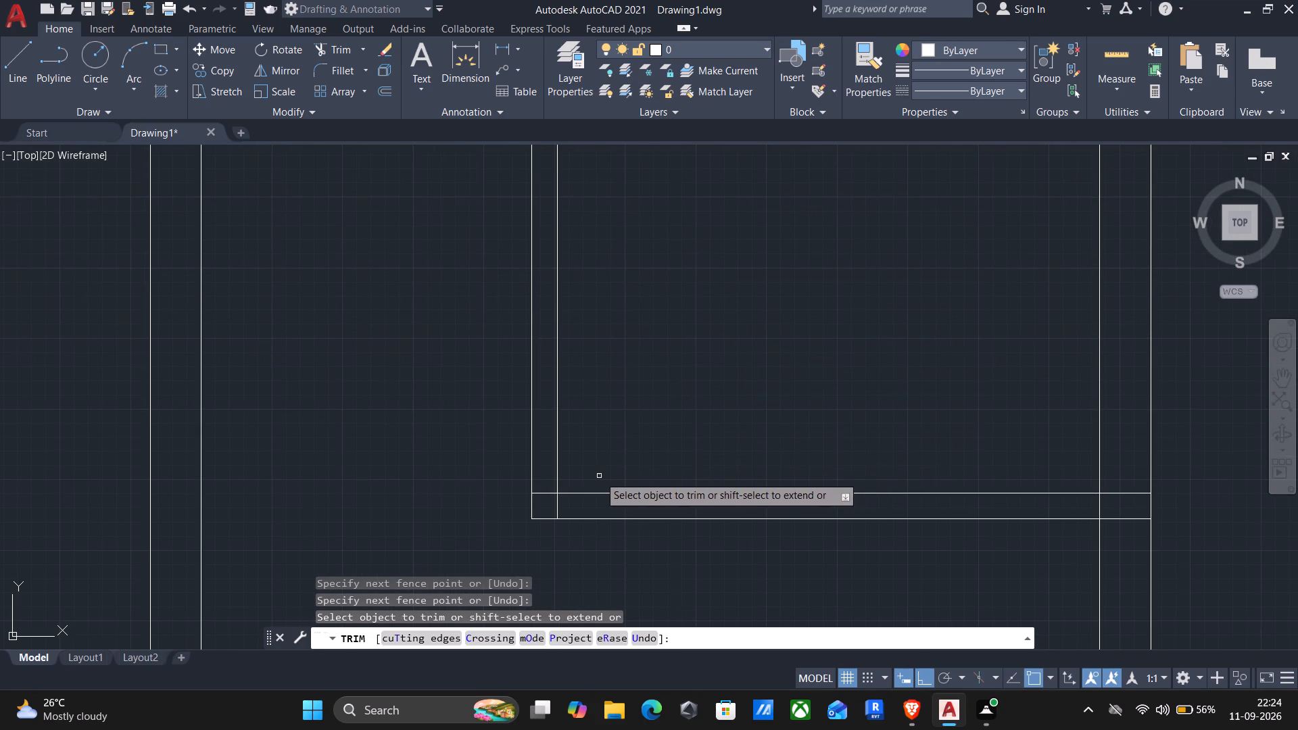
scroll(596, 477, up, 3)
scroll(429, 474, down, 2)
scroll(424, 490, up, 2)
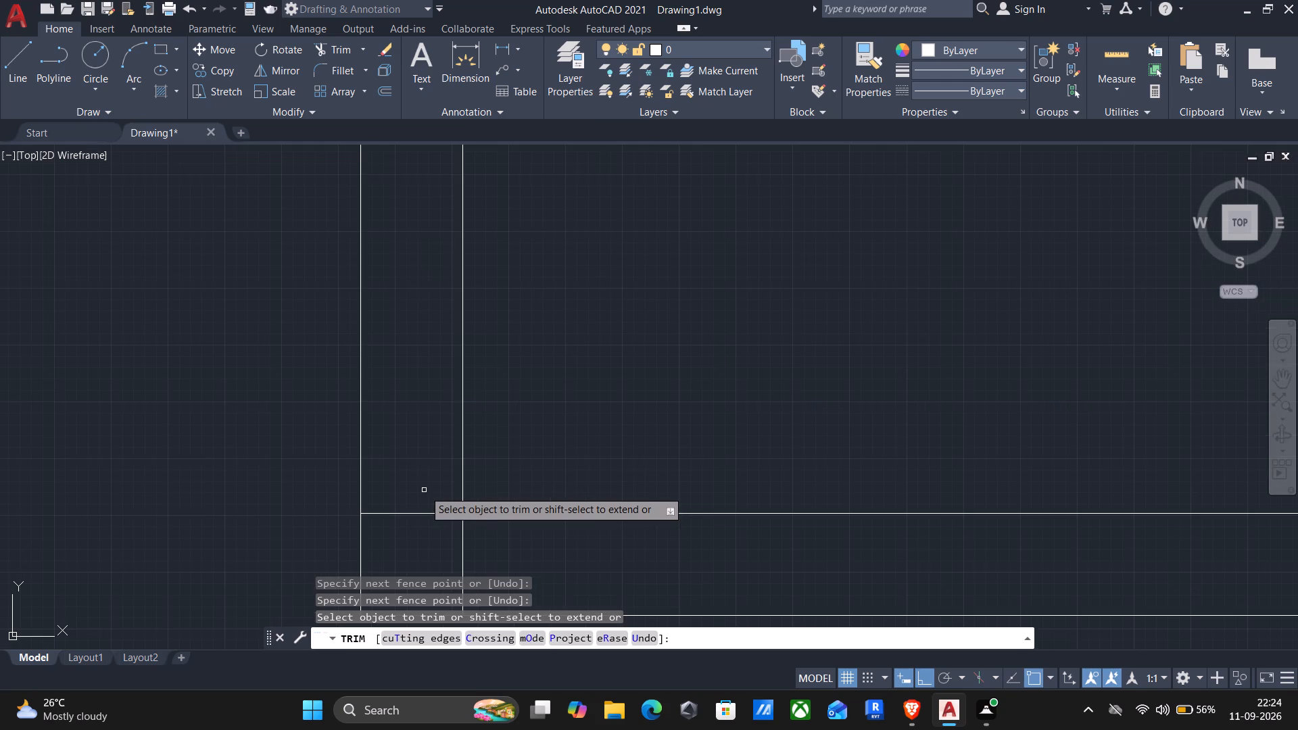
drag(423, 490, 528, 535)
scroll(533, 529, down, 2)
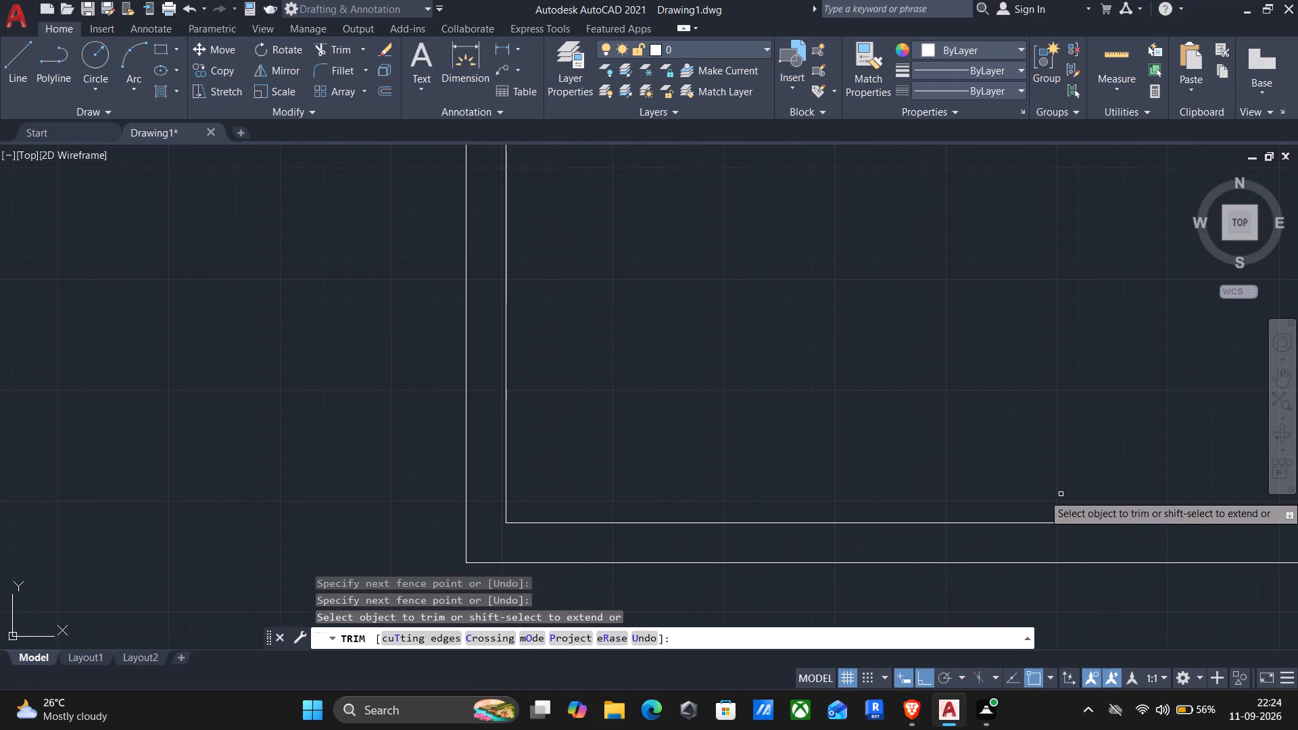
Trim the overlapping lines where the bottom partition of the extension's lower small room meets the right outer wall.
middle_drag(1019, 491, 702, 419)
scroll(1022, 454, up, 2)
drag(1188, 410, 1149, 615)
drag(1141, 477, 1087, 486)
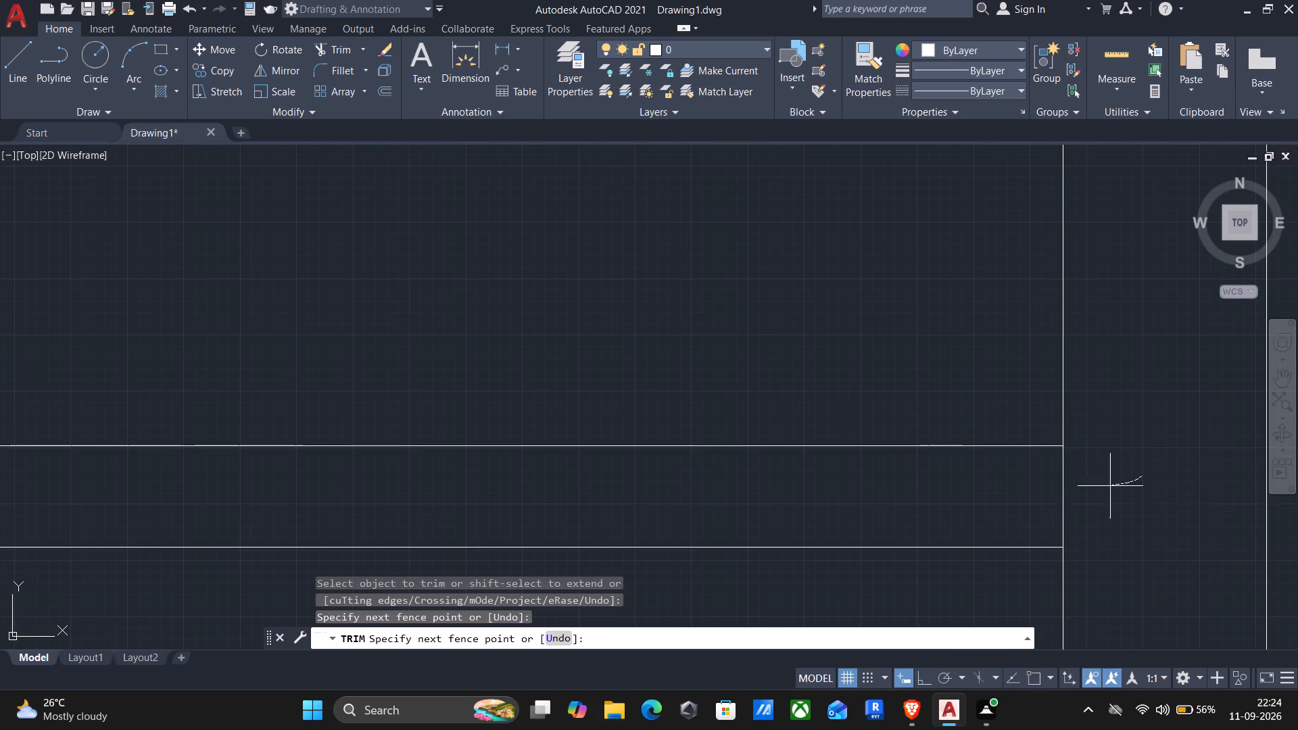
drag(1087, 486, 927, 485)
Measure the clear width and height of the open room at the bottom of the extension.
scroll(927, 485, down, 4)
scroll(862, 503, down, 1)
middle_drag(840, 551, 873, 268)
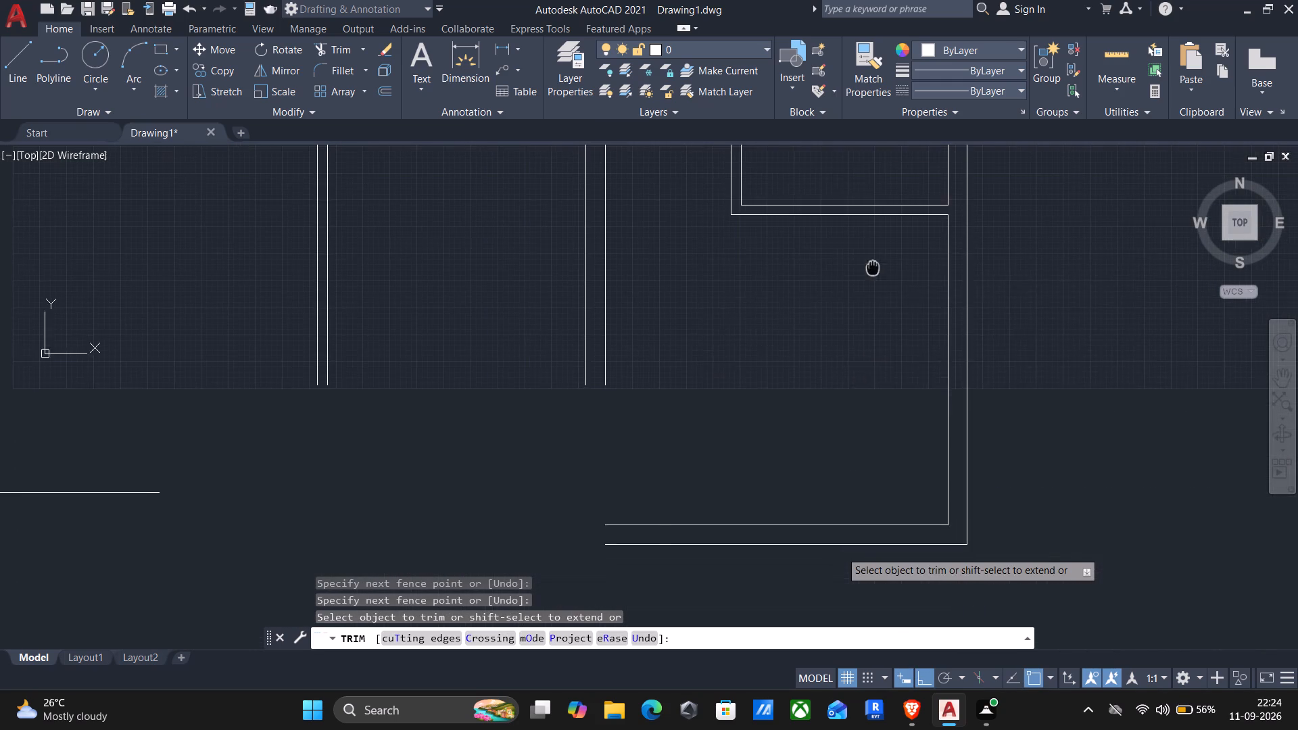
middle_drag(873, 268, 872, 268)
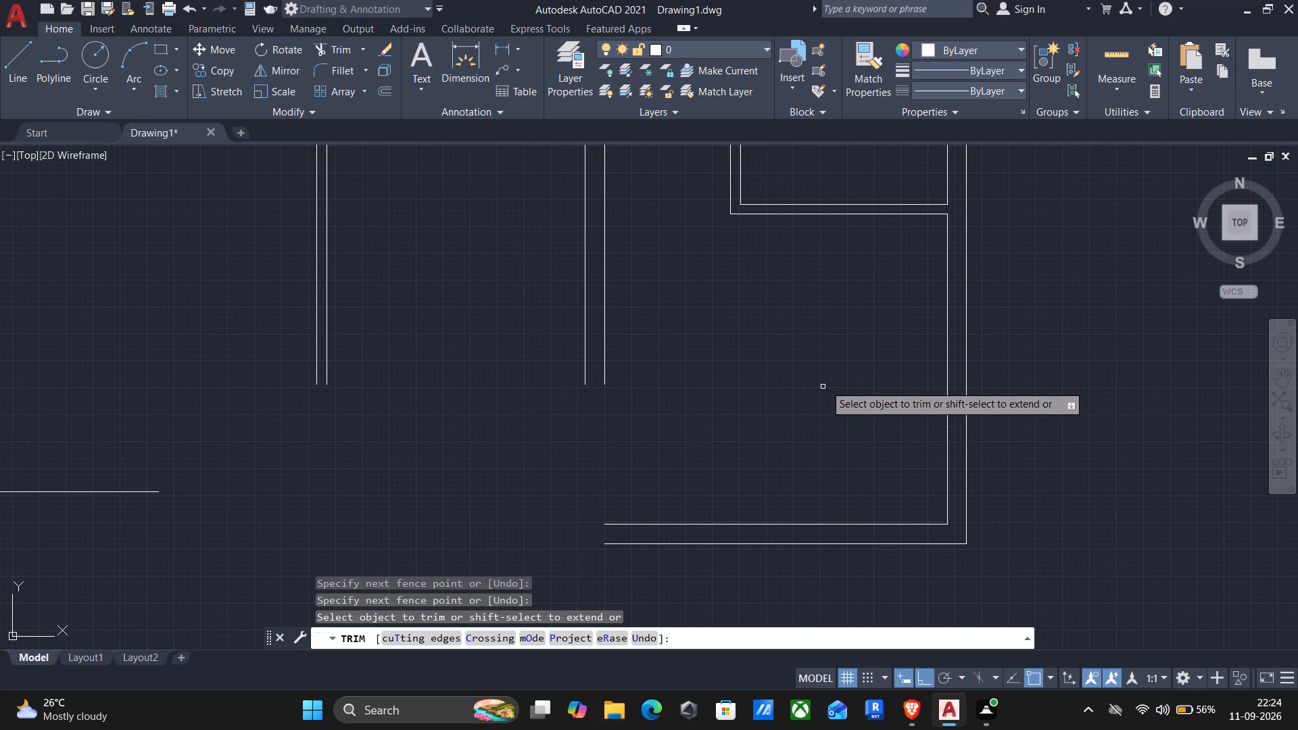
click(1108, 51)
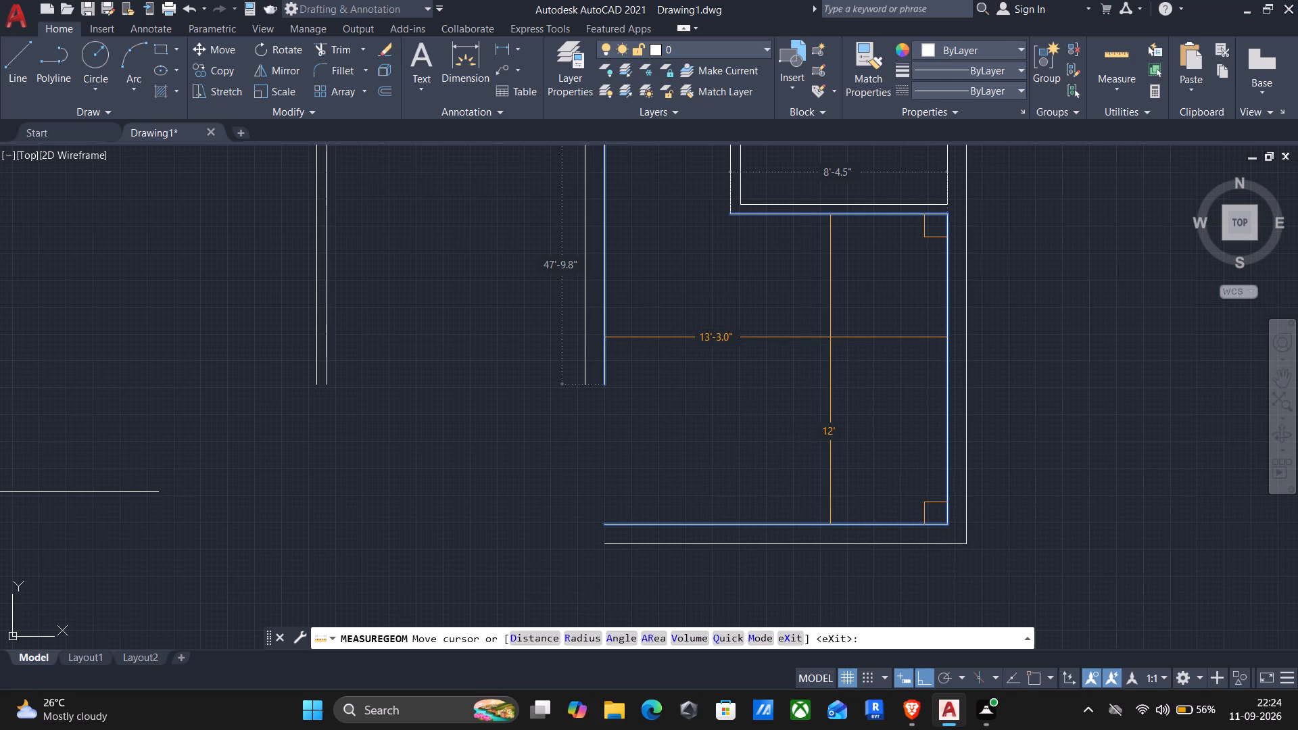
key(Escape)
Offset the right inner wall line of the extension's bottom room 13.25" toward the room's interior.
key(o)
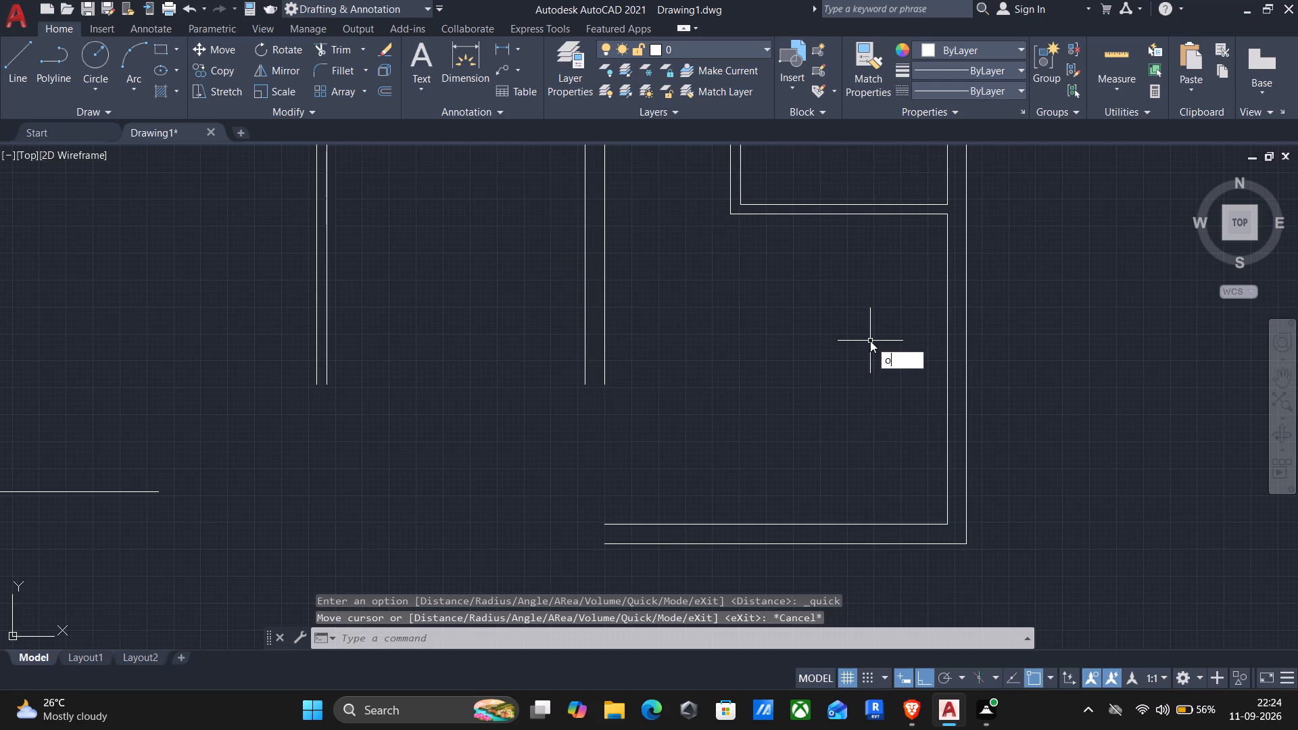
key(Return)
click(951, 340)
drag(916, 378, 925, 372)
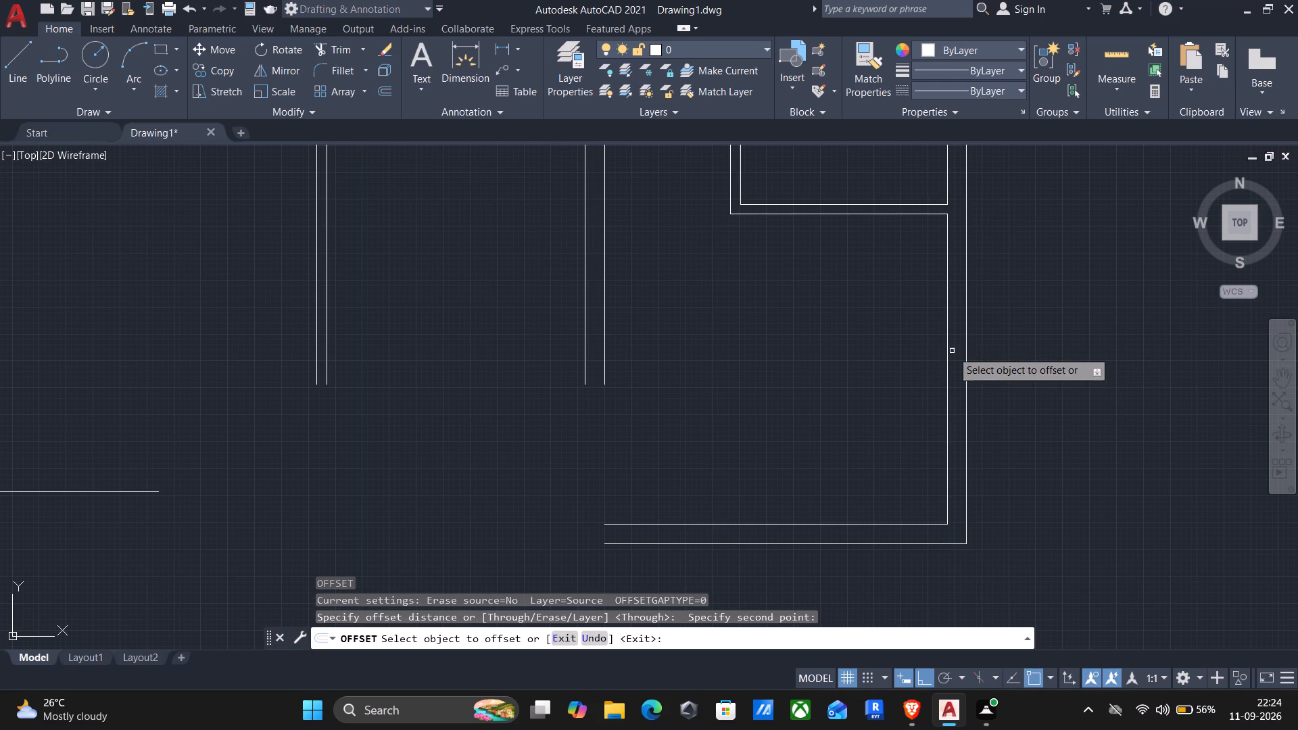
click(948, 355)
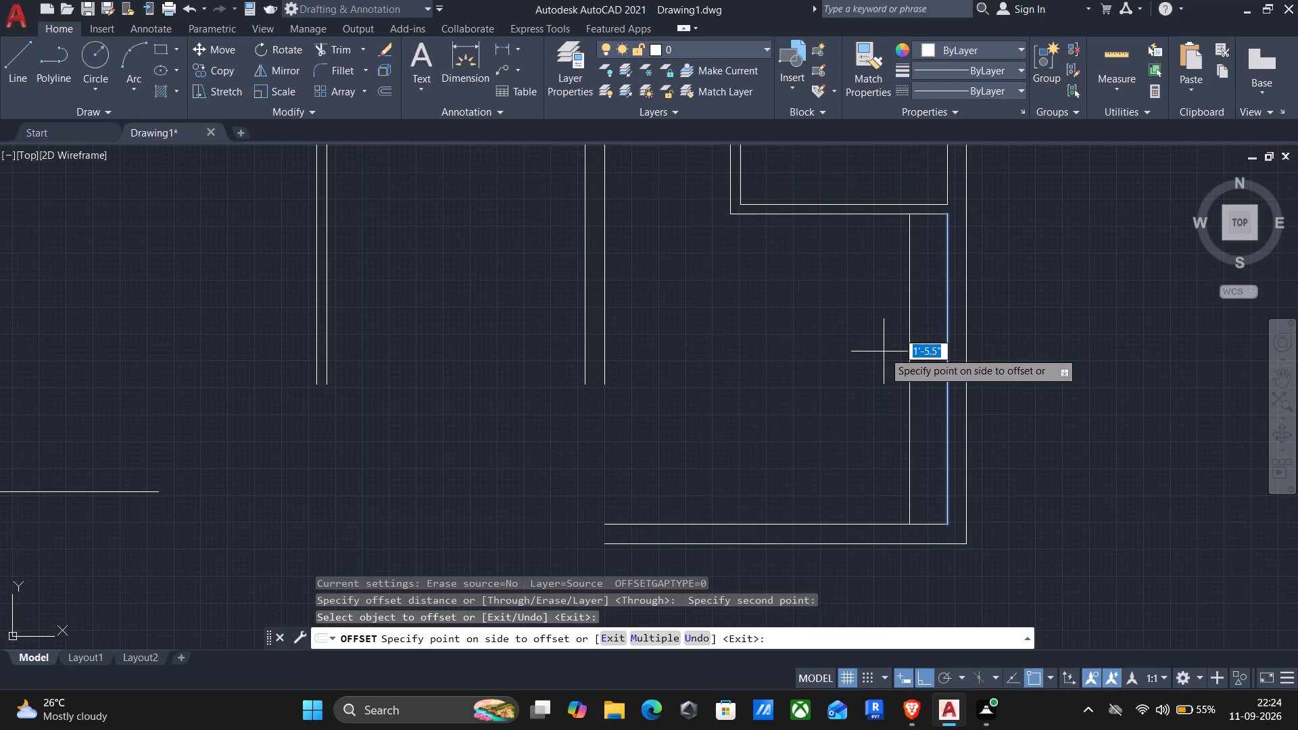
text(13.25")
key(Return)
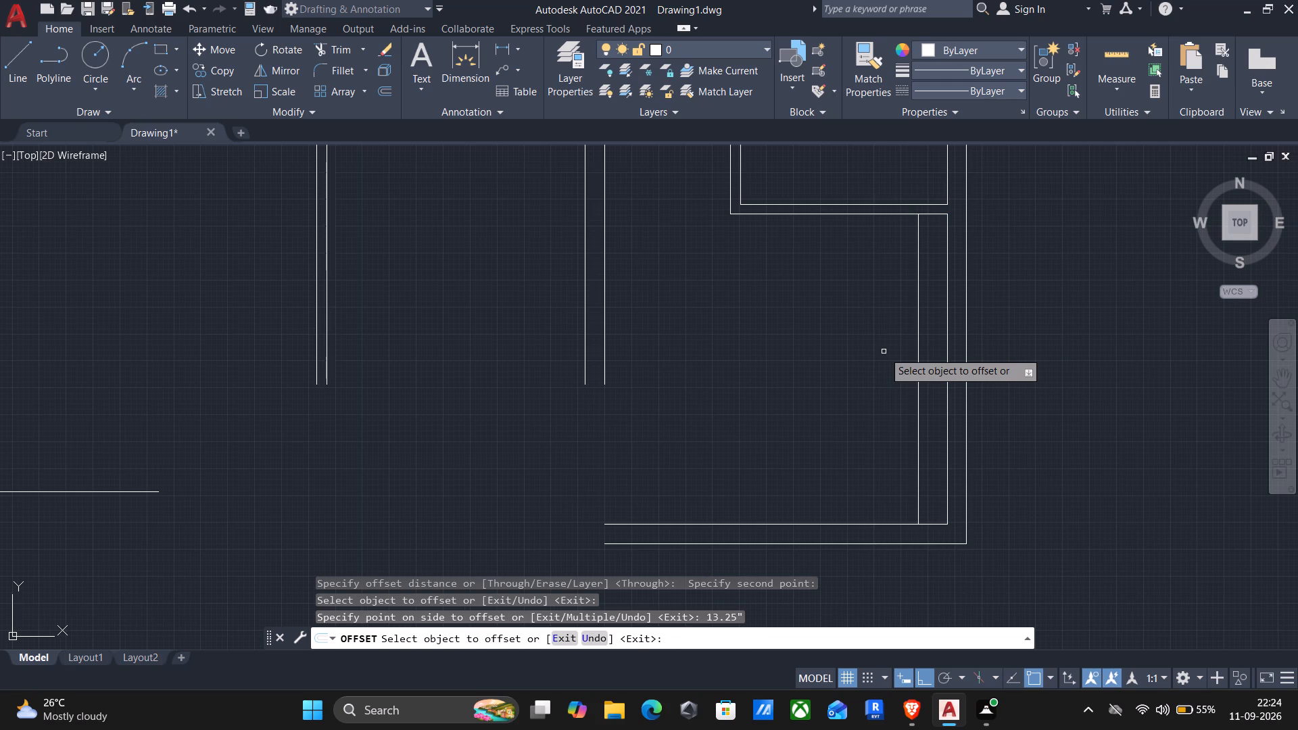
Offset the right inner wall line of the extension's bottom room 13.25' to the left to form its left inner wall.
click(950, 328)
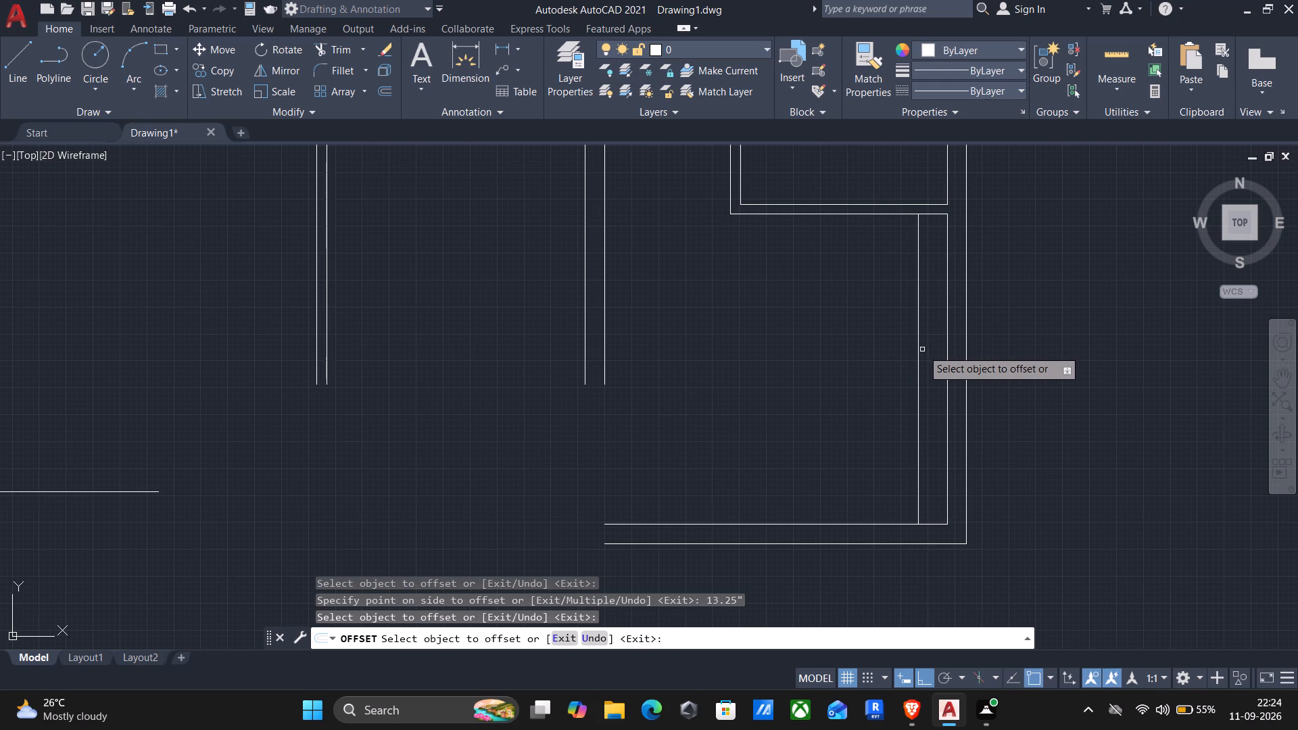
click(947, 346)
text(13.25')
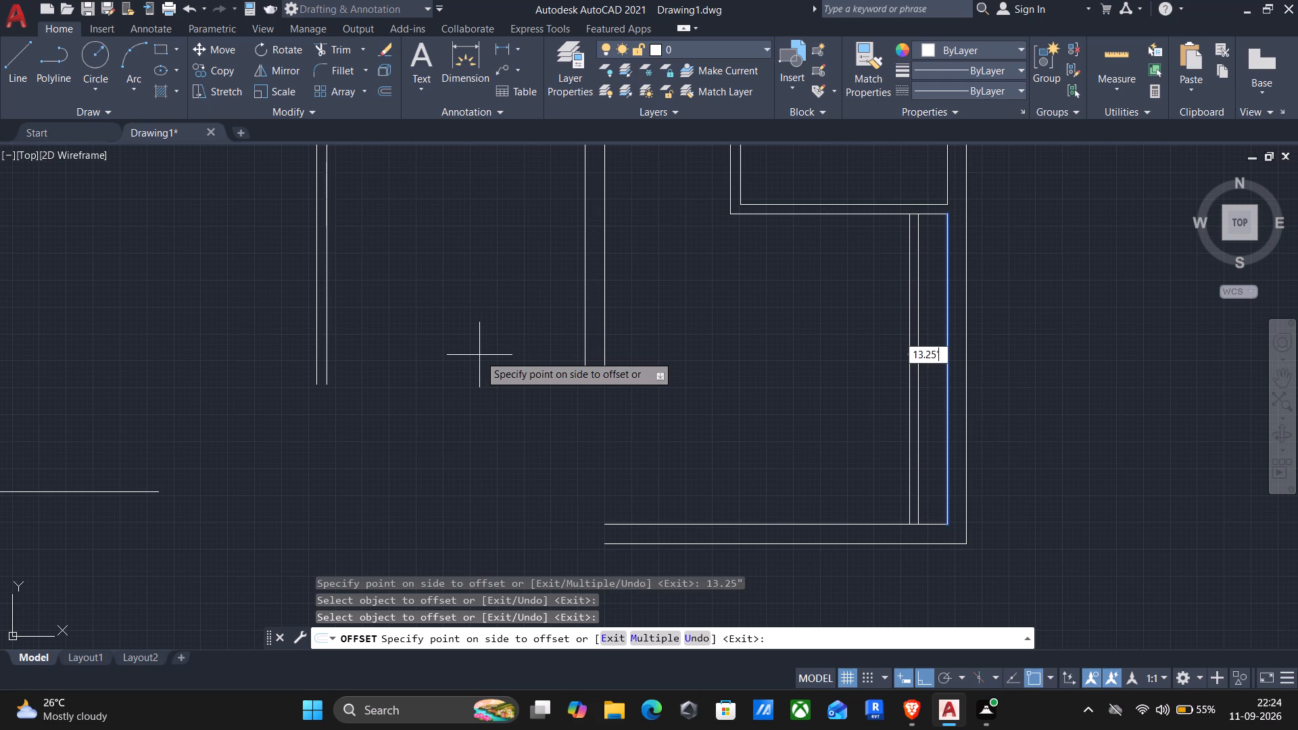
key(Return)
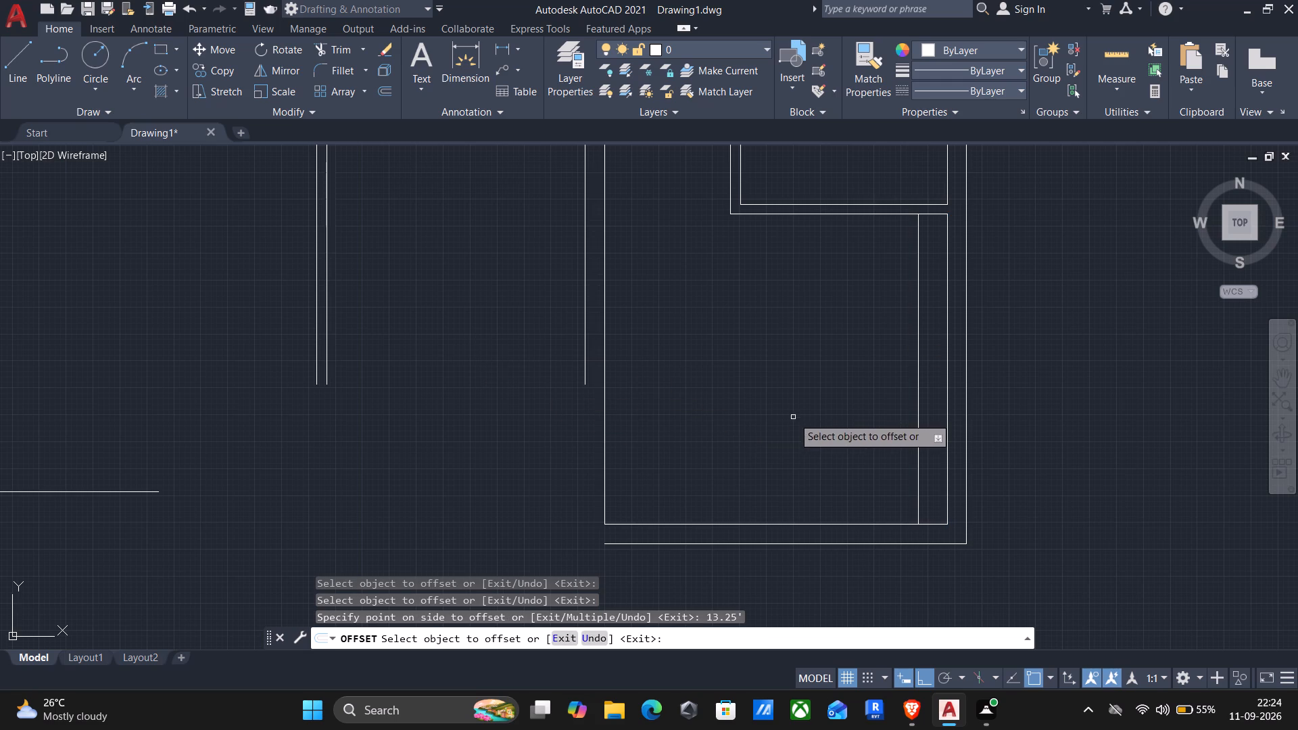
key(Escape)
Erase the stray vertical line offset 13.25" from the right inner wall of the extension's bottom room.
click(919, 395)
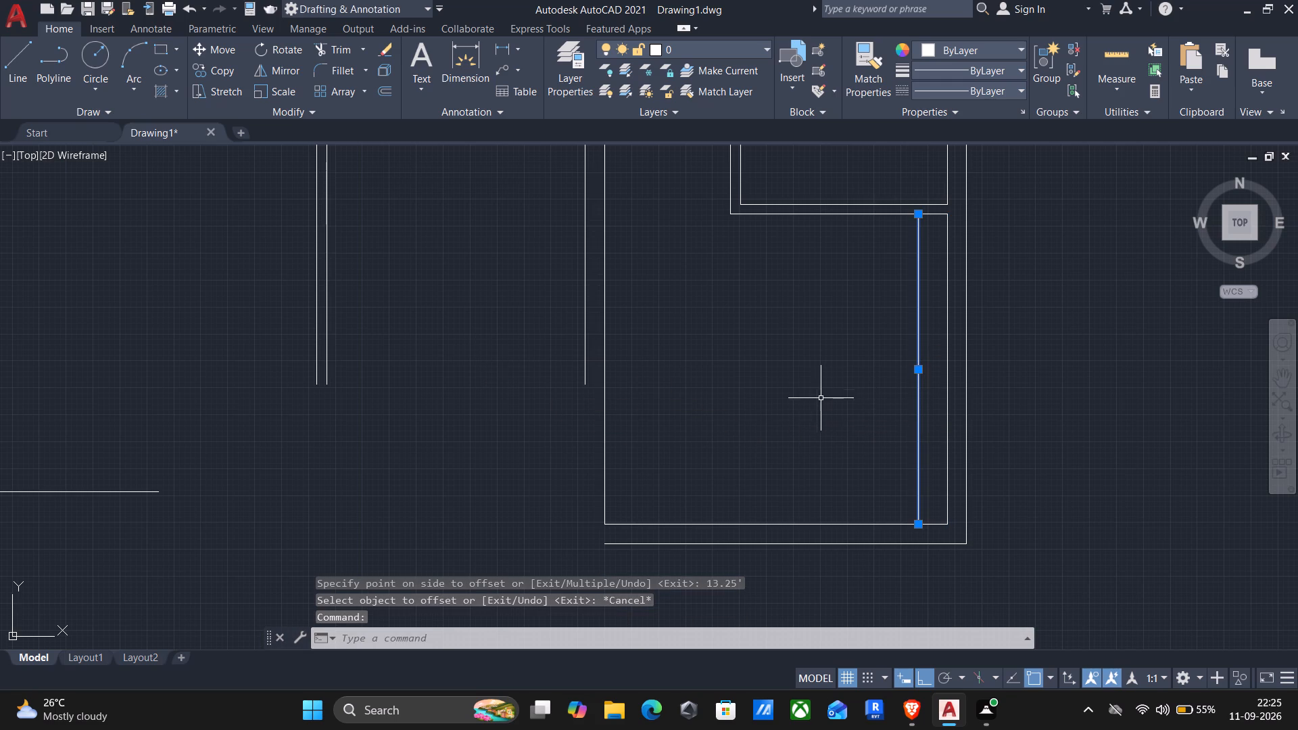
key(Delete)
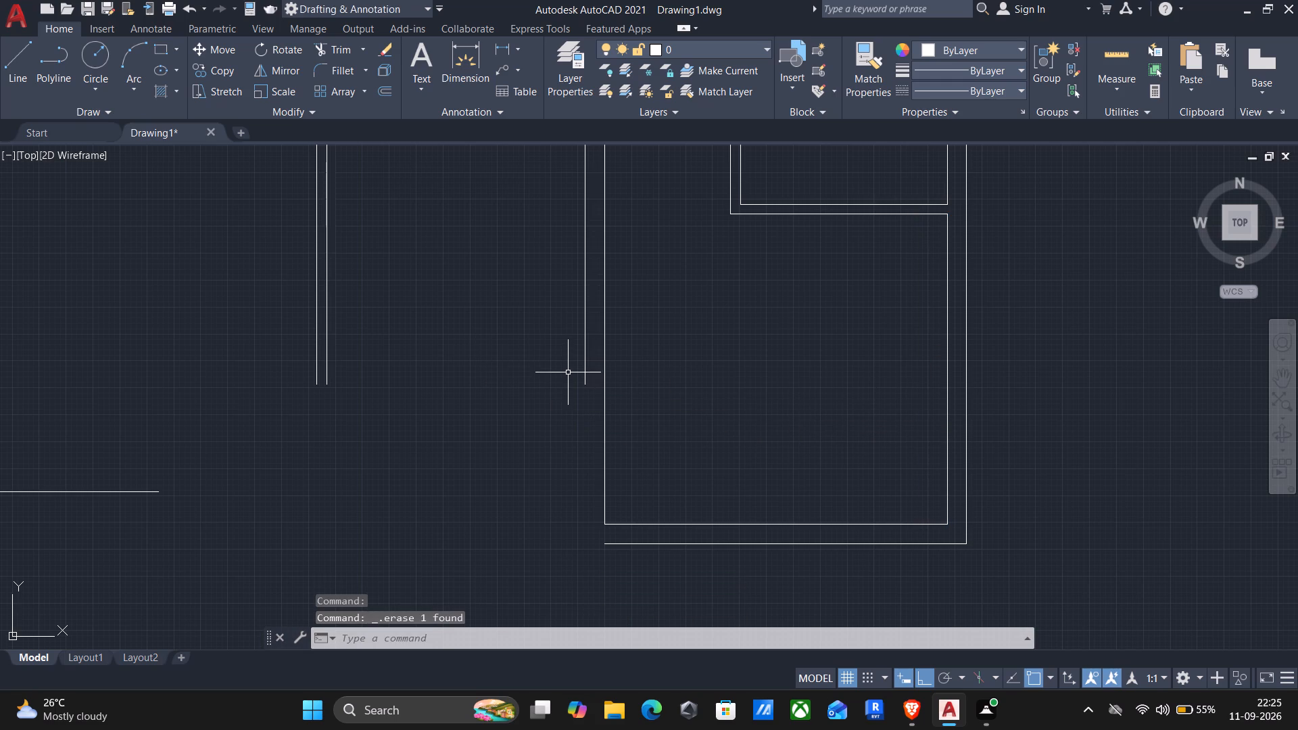
Fillet the extension's left outer wall line with the bottom outer wall line to close the bottom-left corner.
key(f)
key(Return)
click(583, 331)
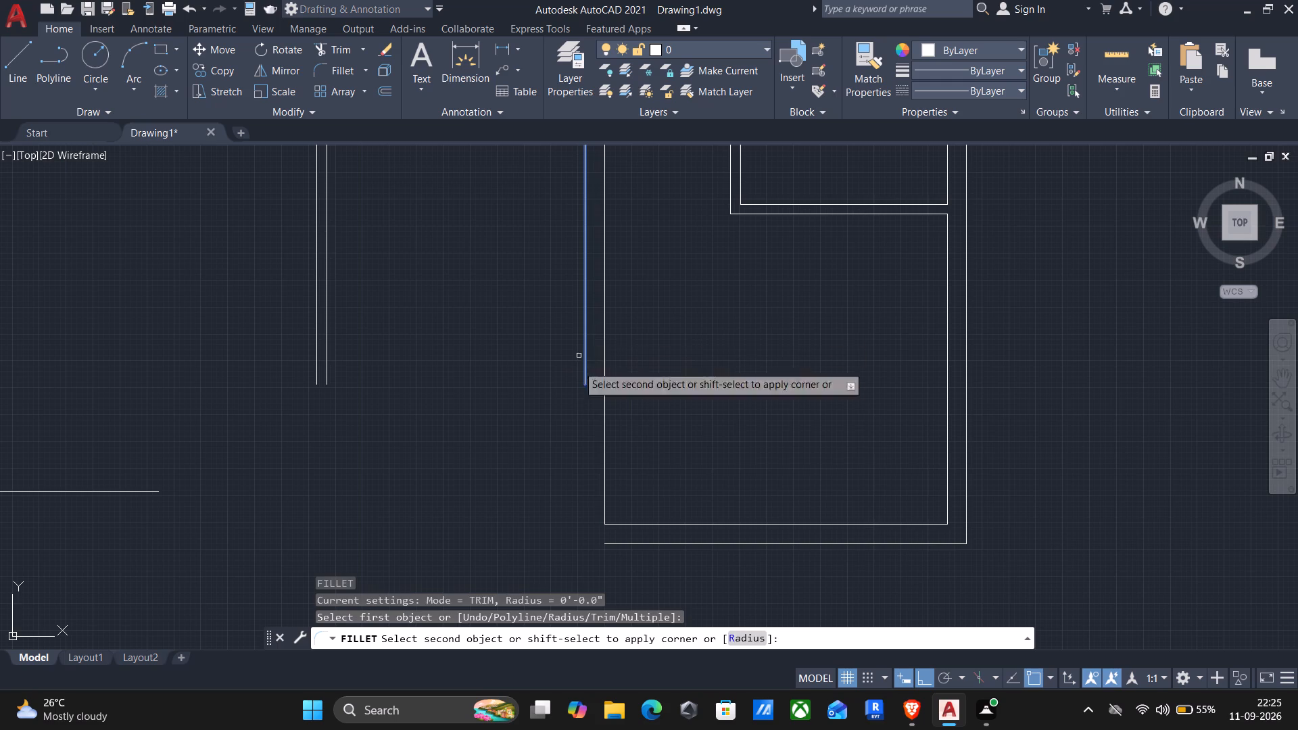
click(729, 546)
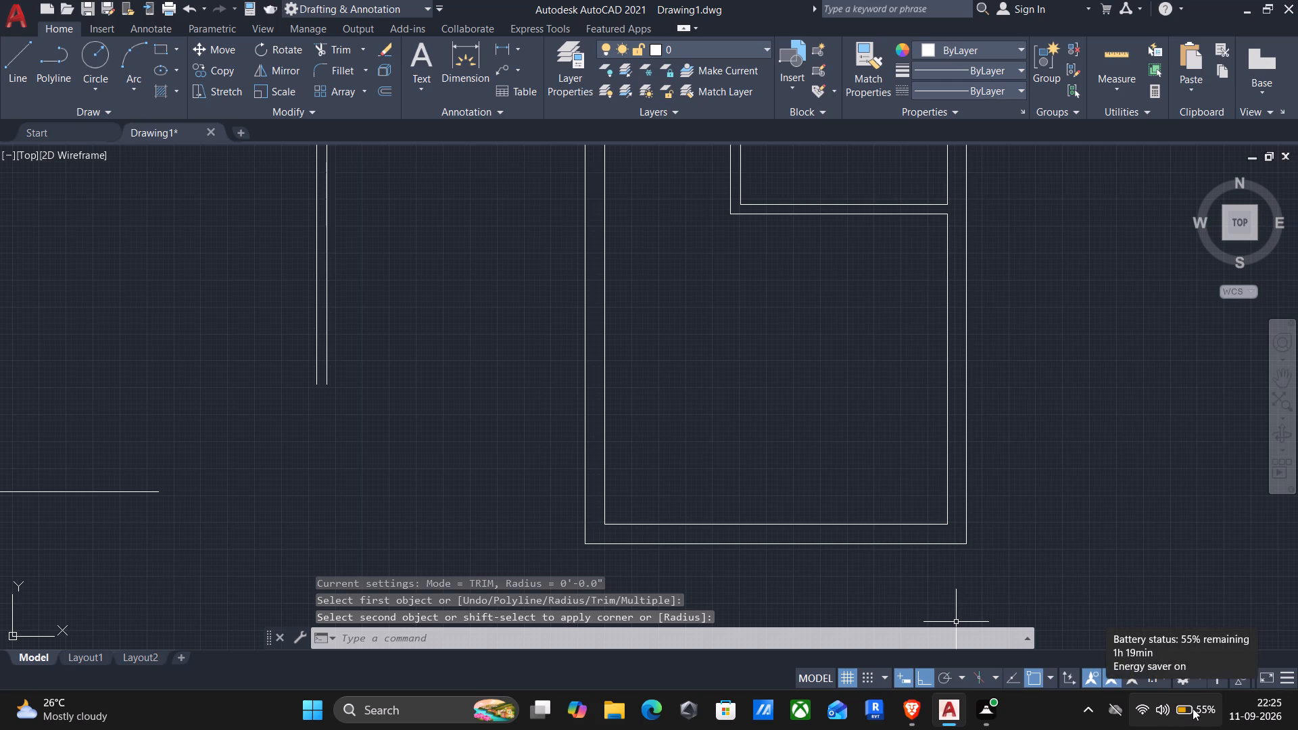
Measure the interior width and height of the main block's left lower room.
scroll(838, 415, down, 2)
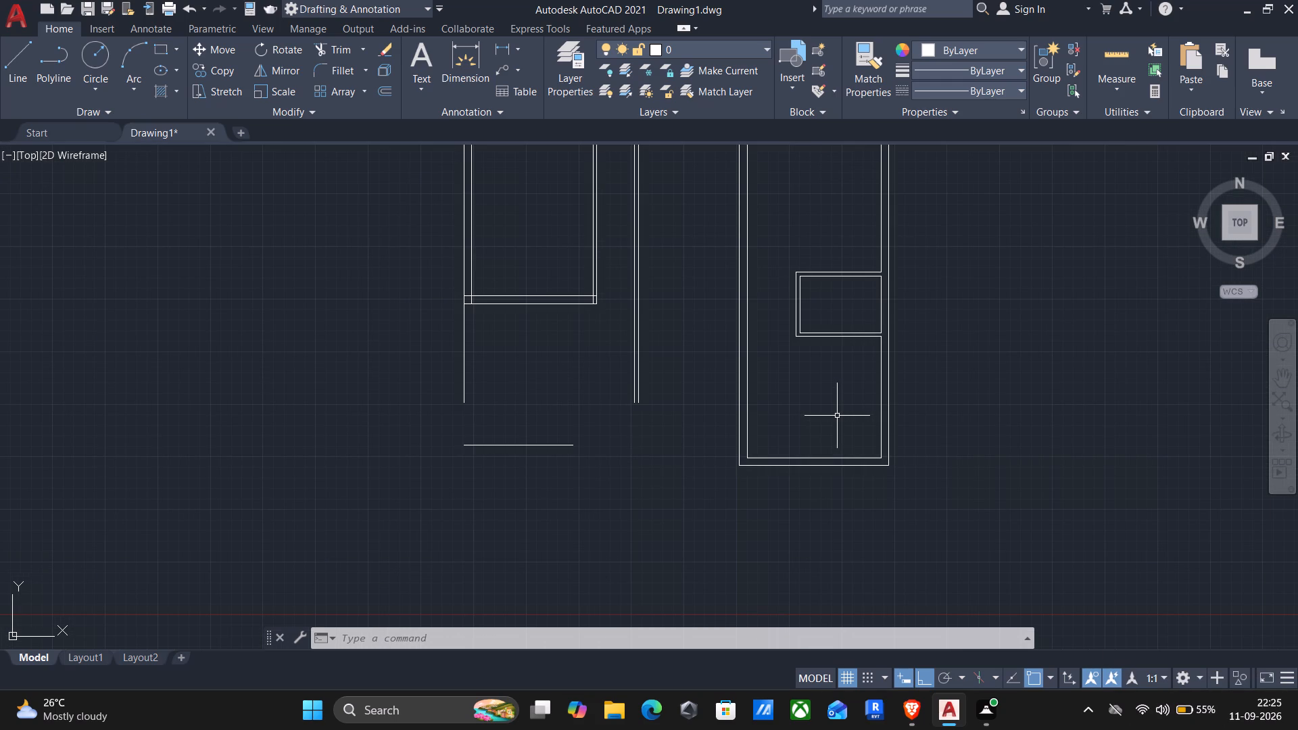
middle_drag(837, 419, 766, 441)
scroll(766, 441, up, 1)
scroll(746, 433, down, 1)
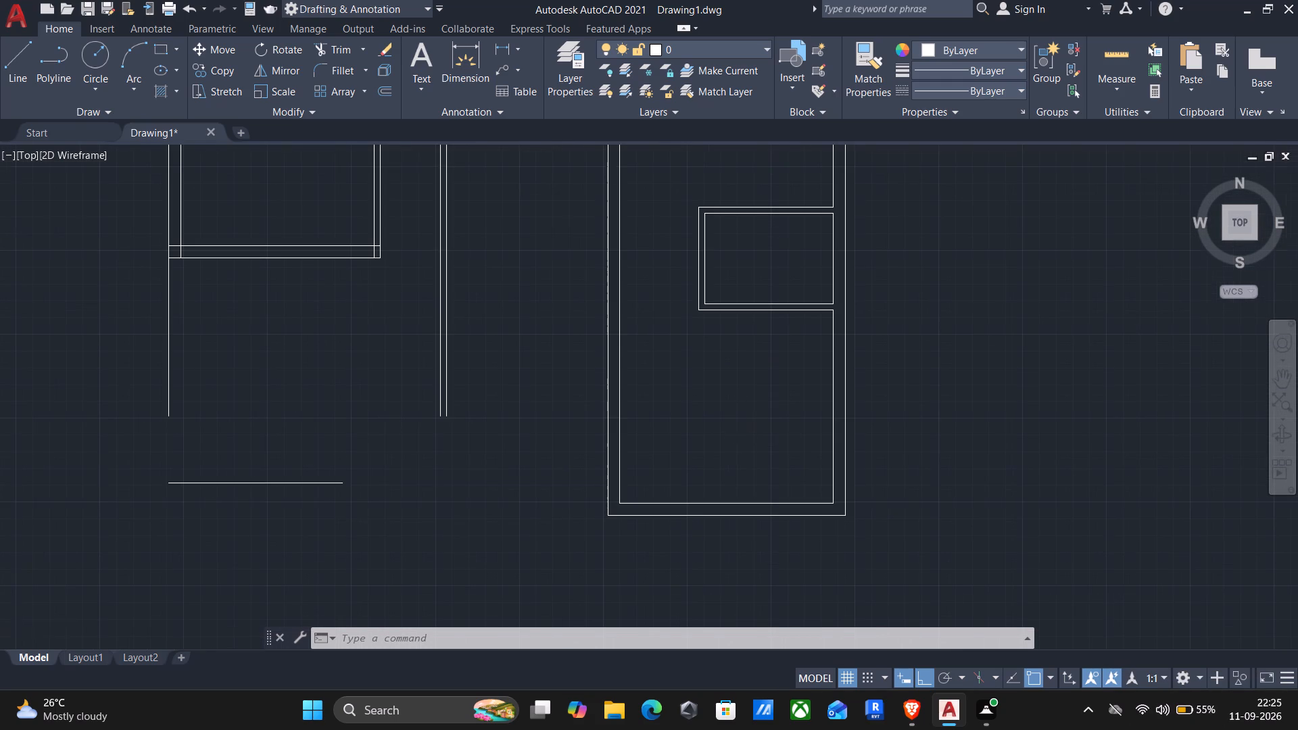
middle_drag(745, 432, 718, 506)
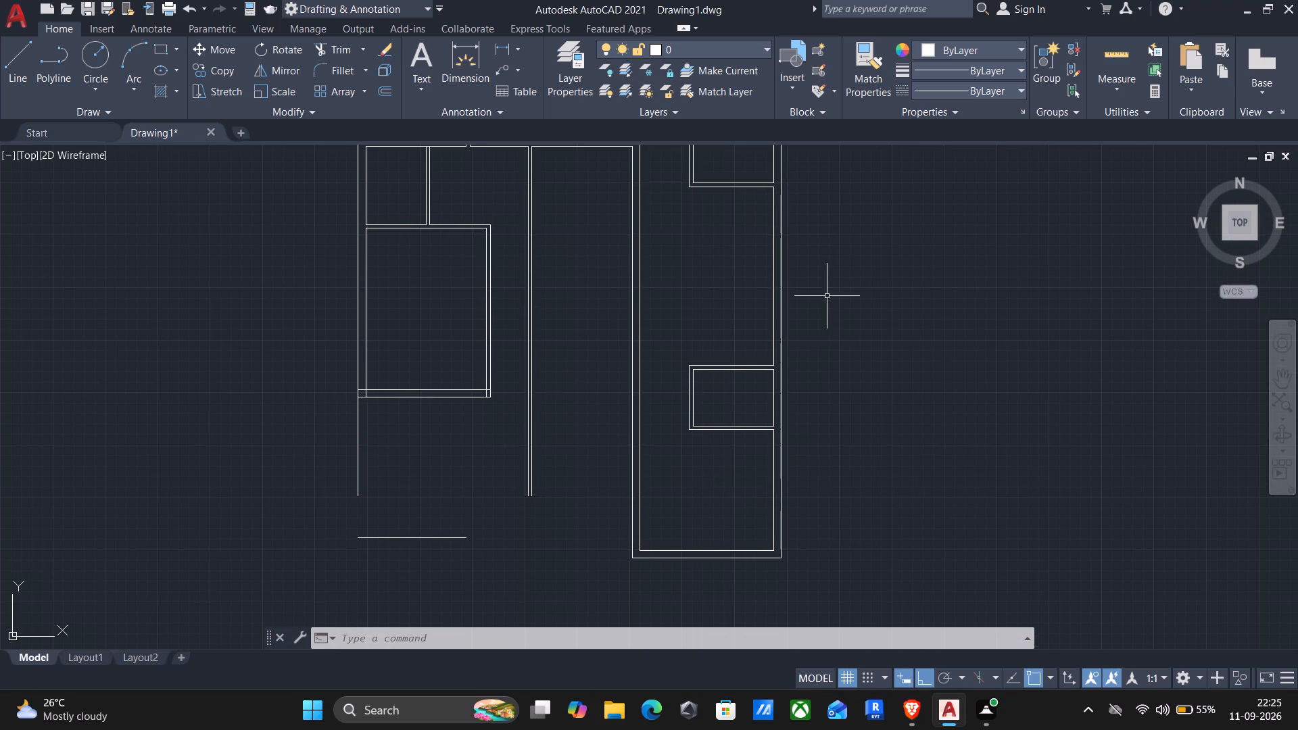
middle_drag(827, 296, 803, 495)
scroll(811, 480, down, 1)
middle_click(811, 485)
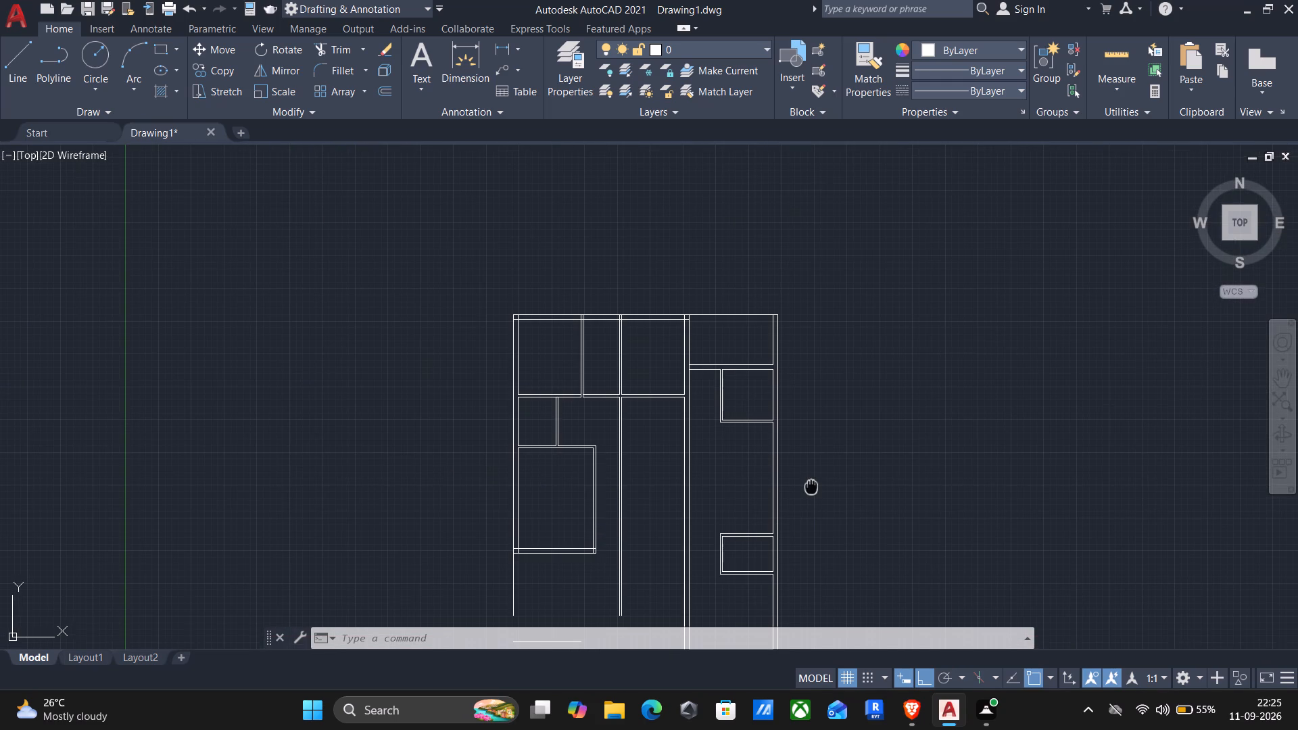
middle_drag(781, 477, 852, 456)
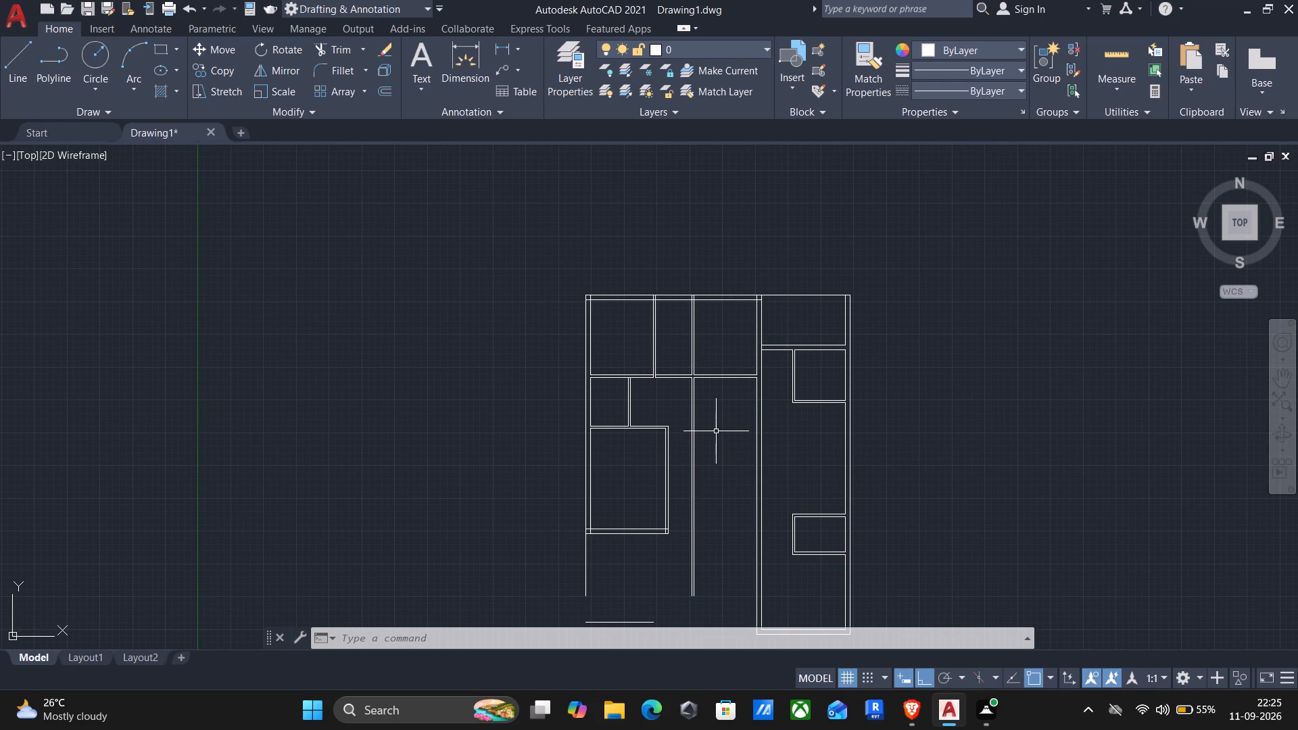
key(r)
key(BackSpace)
key(BackSpace)
middle_drag(713, 408, 743, 299)
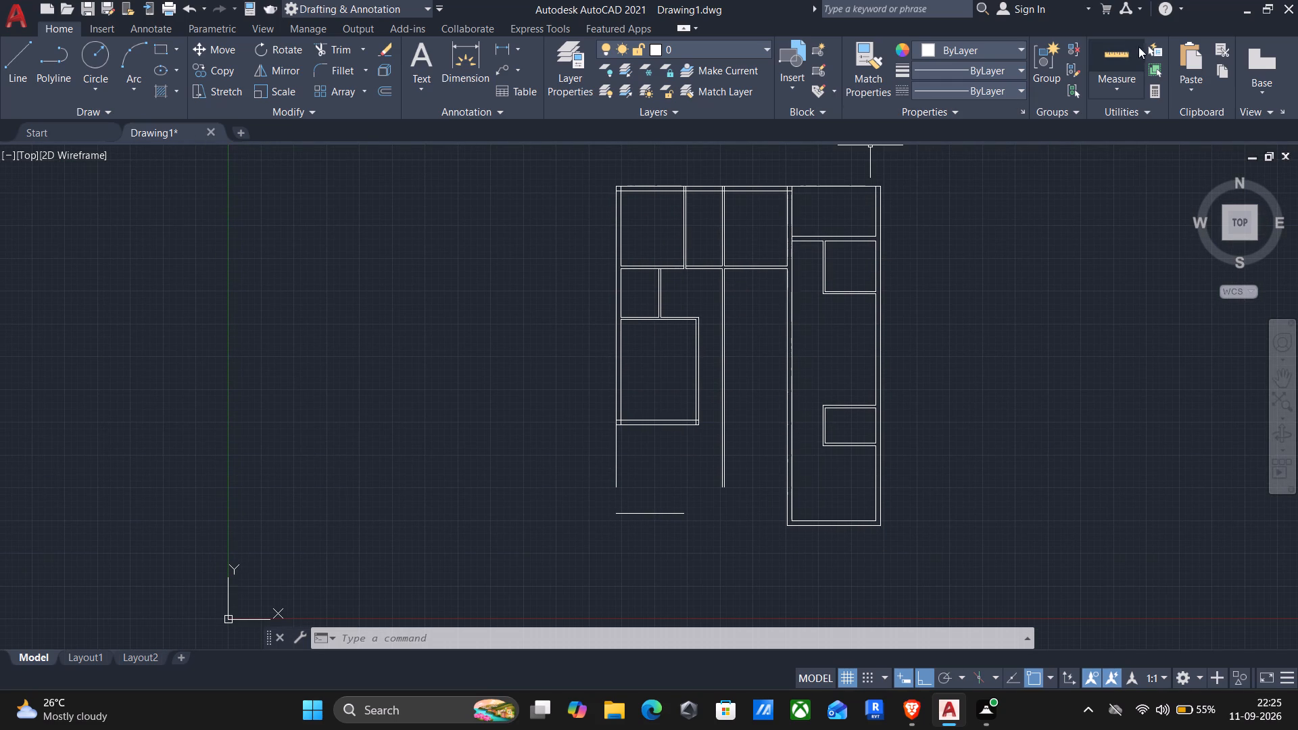
click(1128, 53)
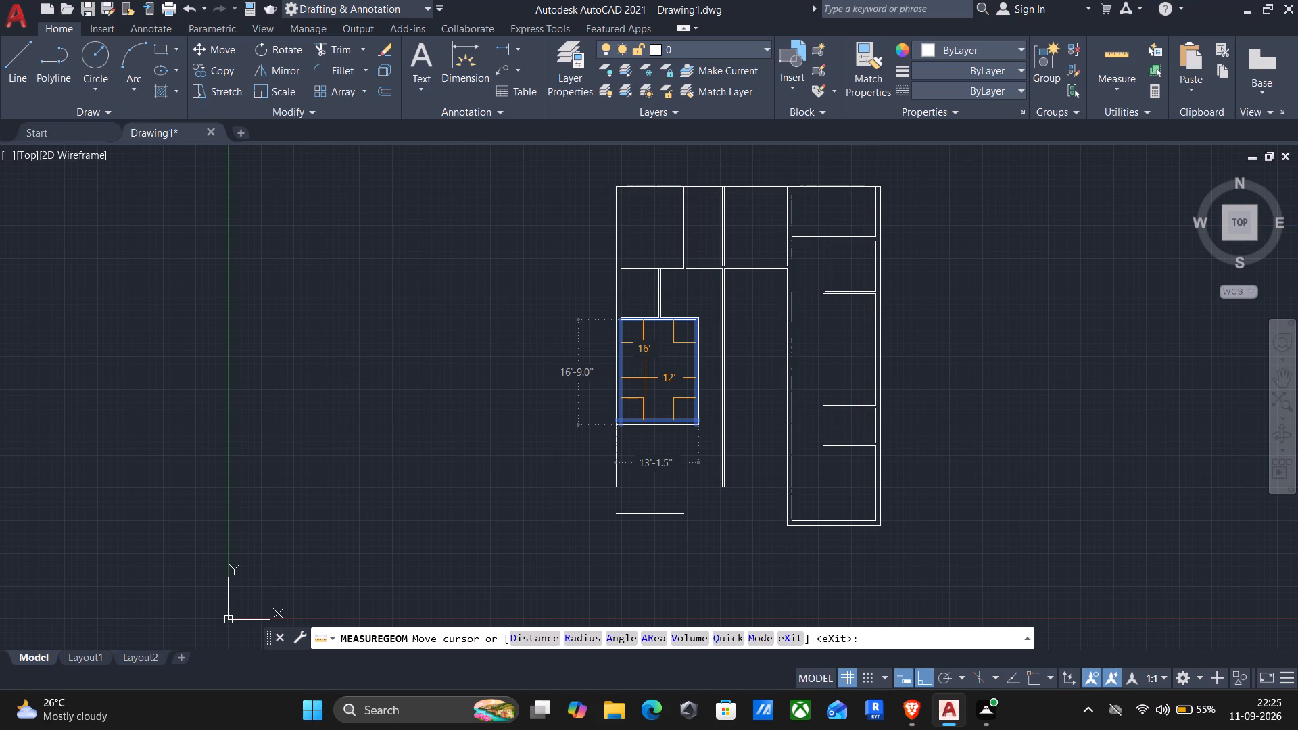
key(Escape)
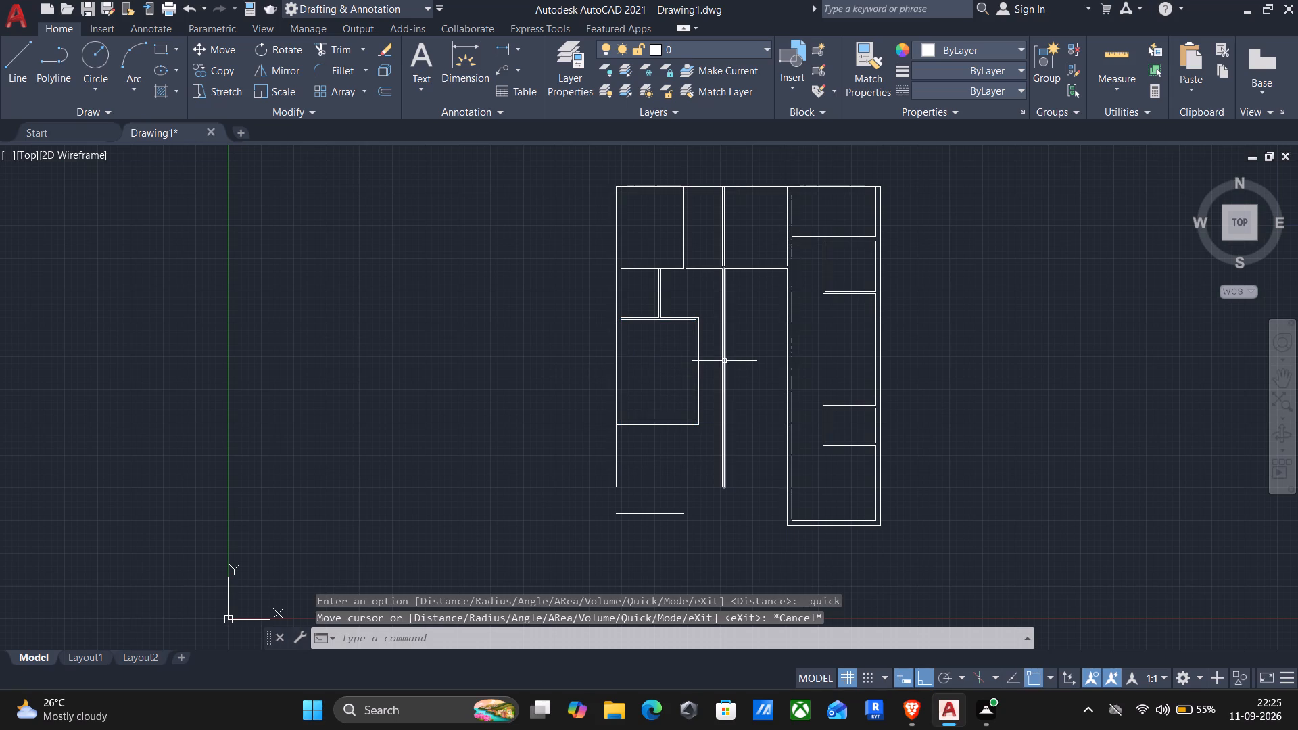
Trim away both lines of the main block's long vertical partition below the horizontal partition.
text(tr)
key(Return)
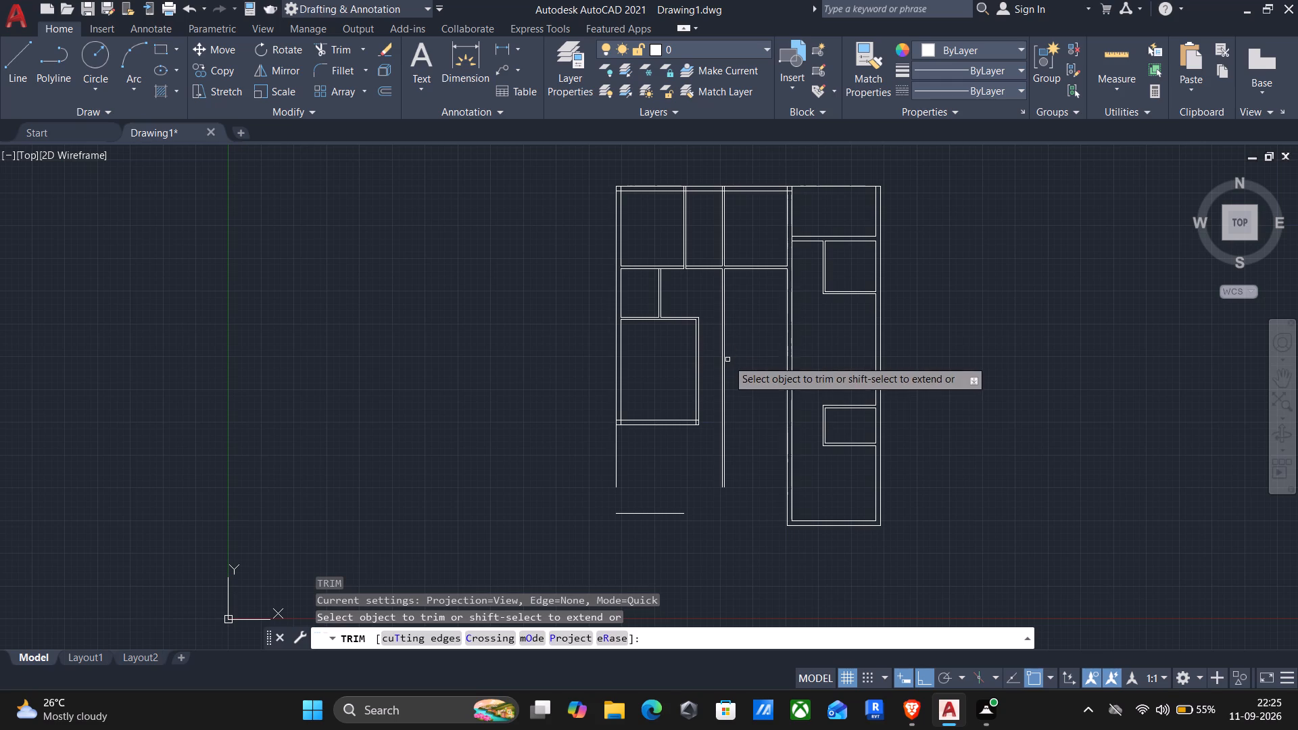
drag(710, 374, 729, 346)
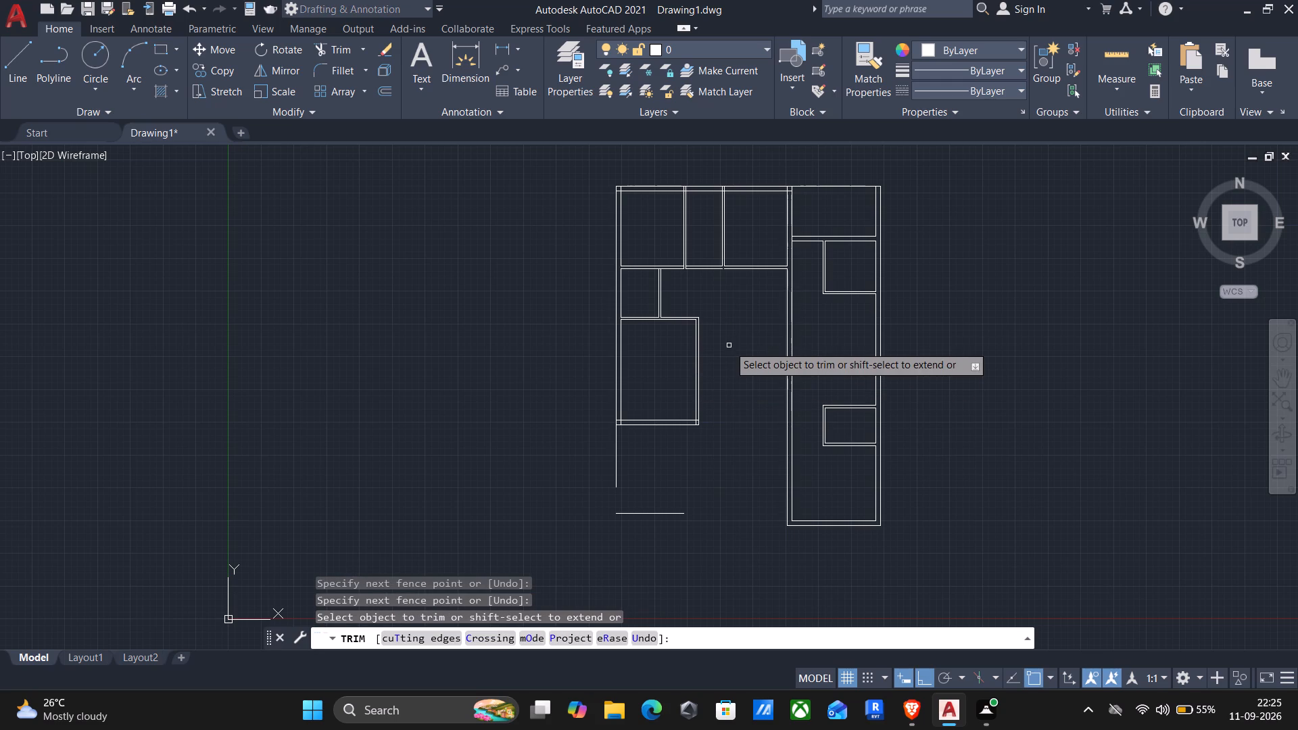
key(Escape)
Extend both segments of the horizontal partition's lower line to close the gap below the main block's left upper vertical partition.
text(ex)
key(Return)
scroll(717, 268, up, 3)
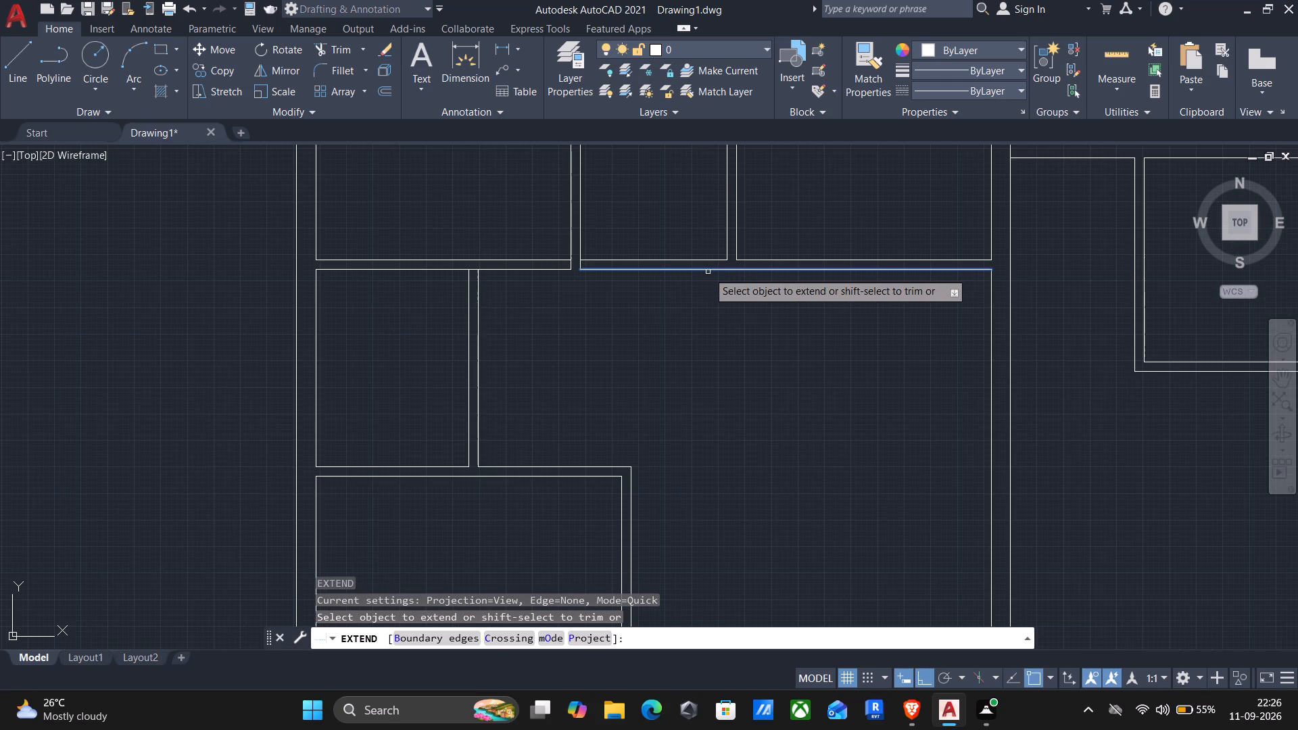
click(708, 272)
scroll(708, 272, down, 3)
scroll(671, 275, up, 2)
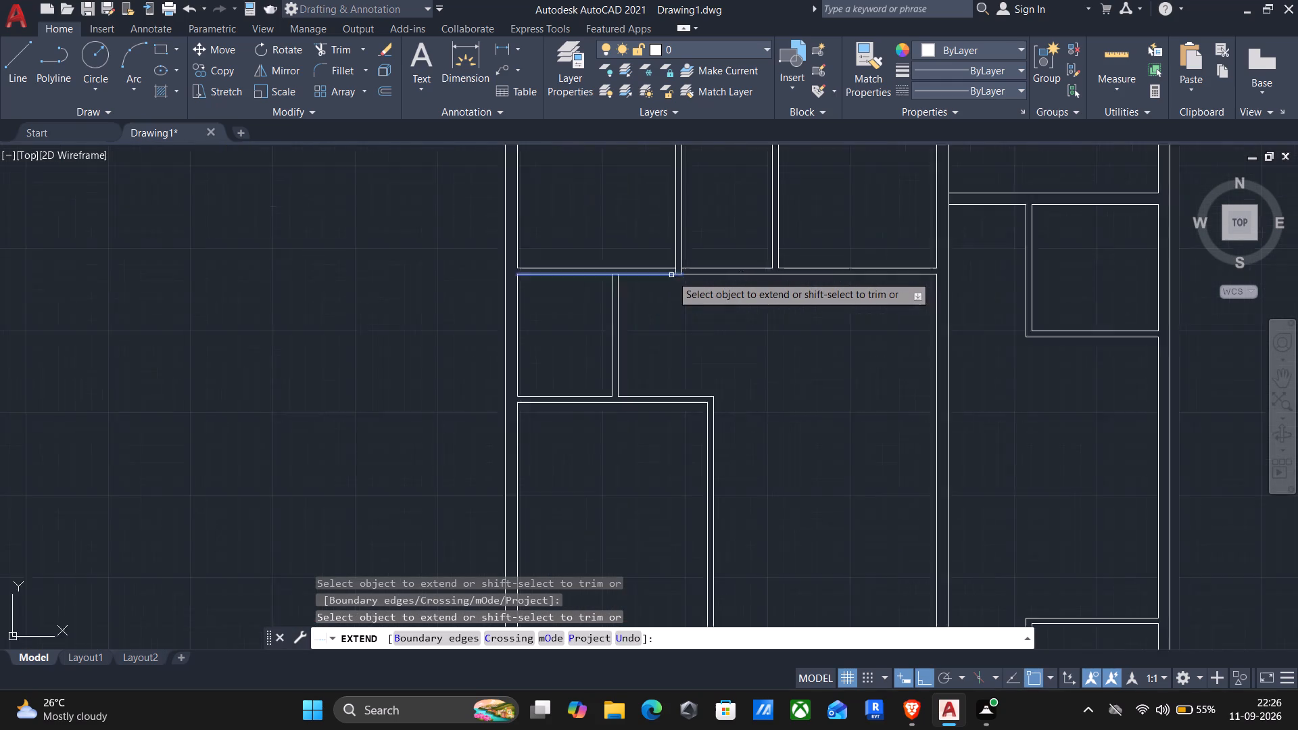
scroll(671, 275, up, 1)
click(656, 274)
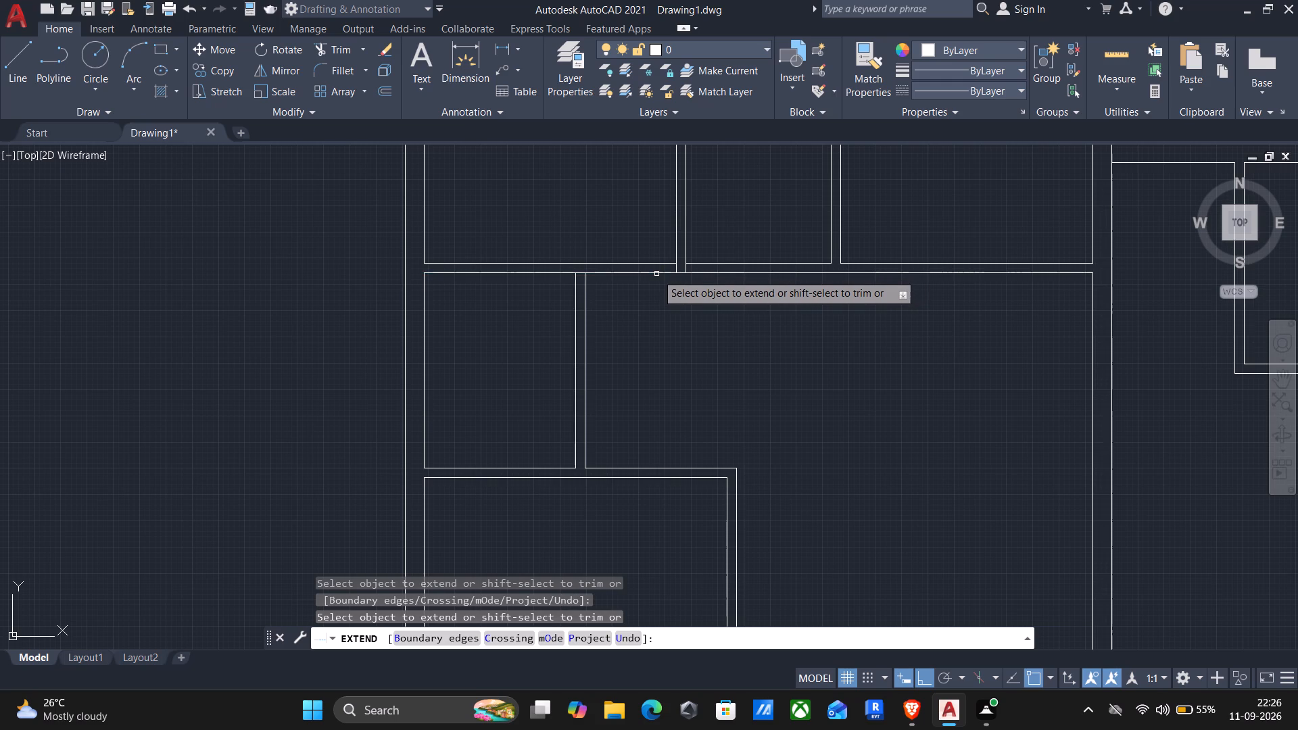
scroll(707, 330, down, 2)
scroll(760, 390, down, 1)
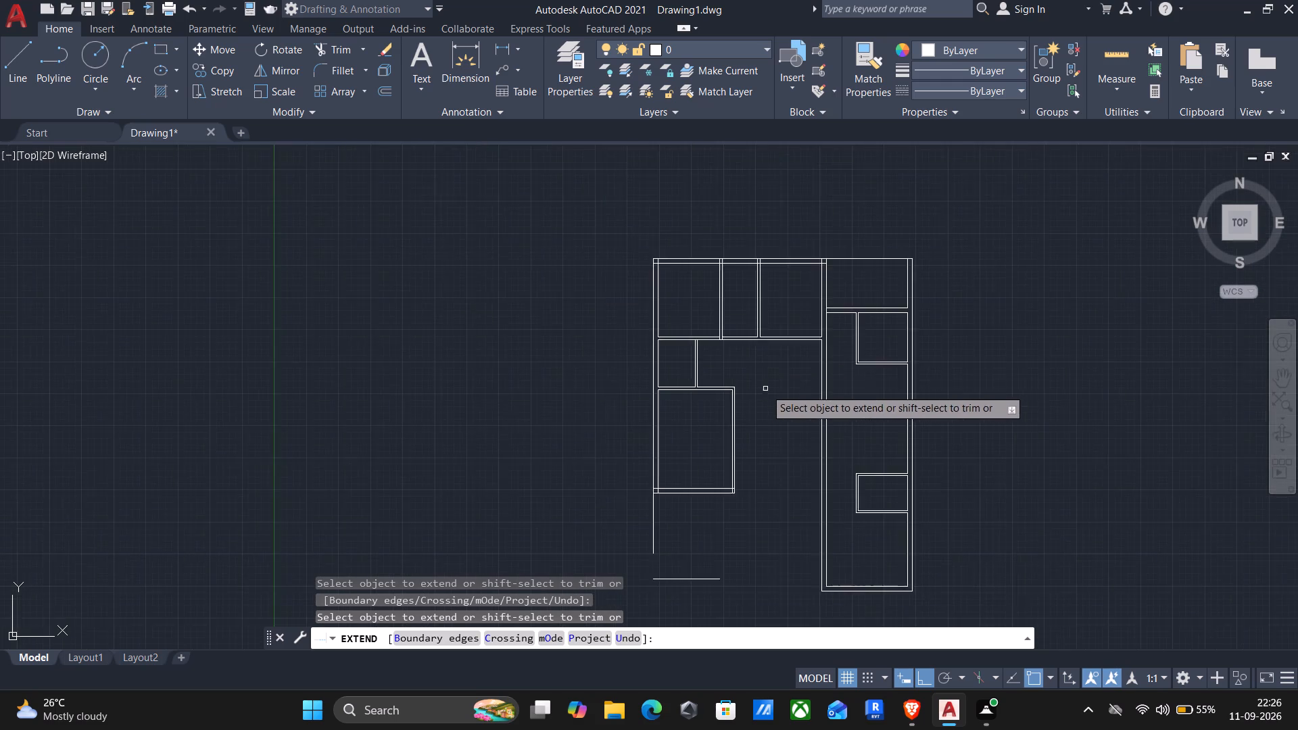
middle_drag(781, 369, 790, 332)
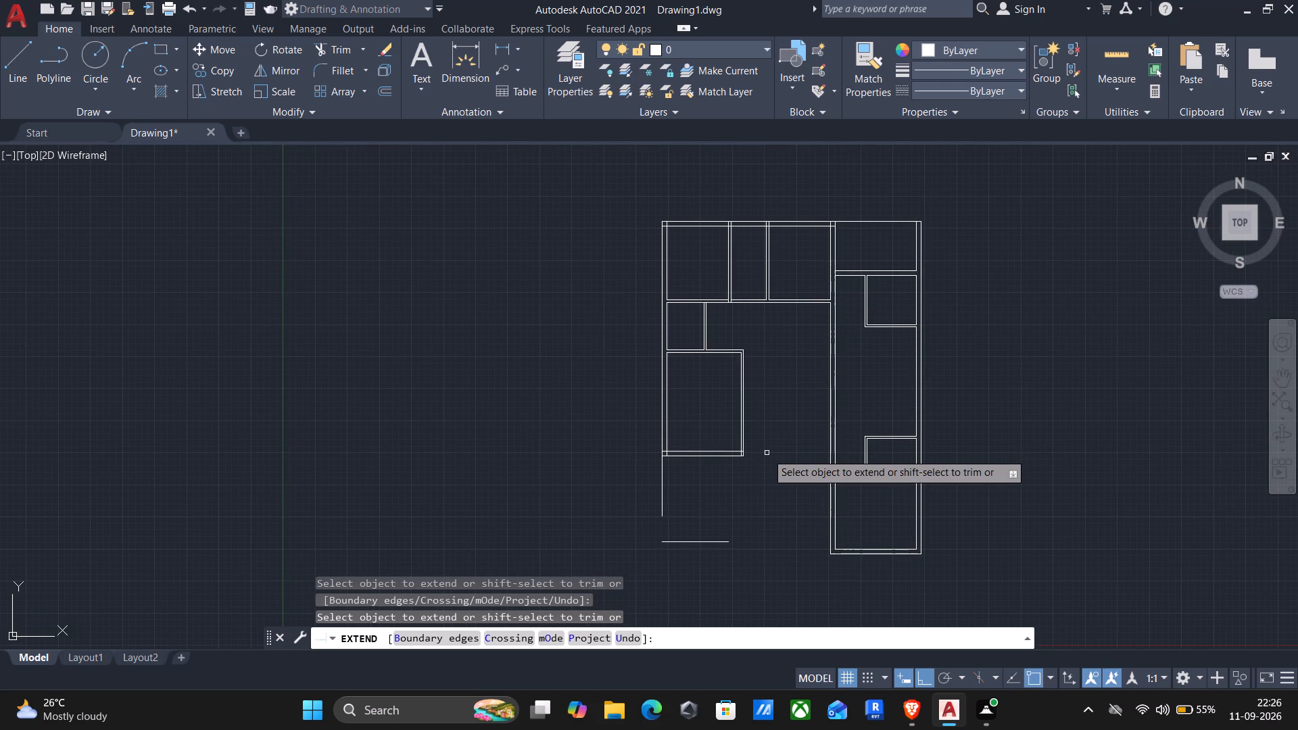
Extend both bottom wall lines of the main block's left lower room eastward to the inner line of the extension's left wall.
key(Escape)
scroll(767, 460, up, 3)
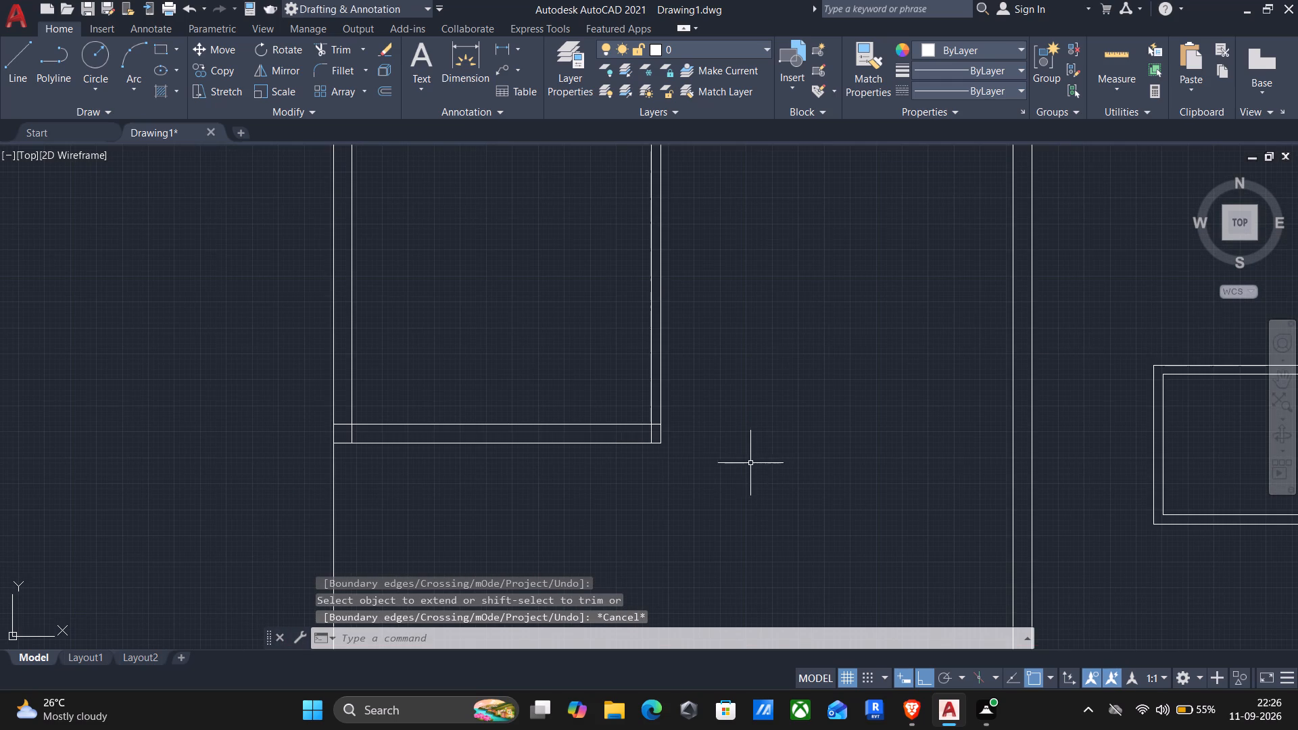
text(ex)
key(Return)
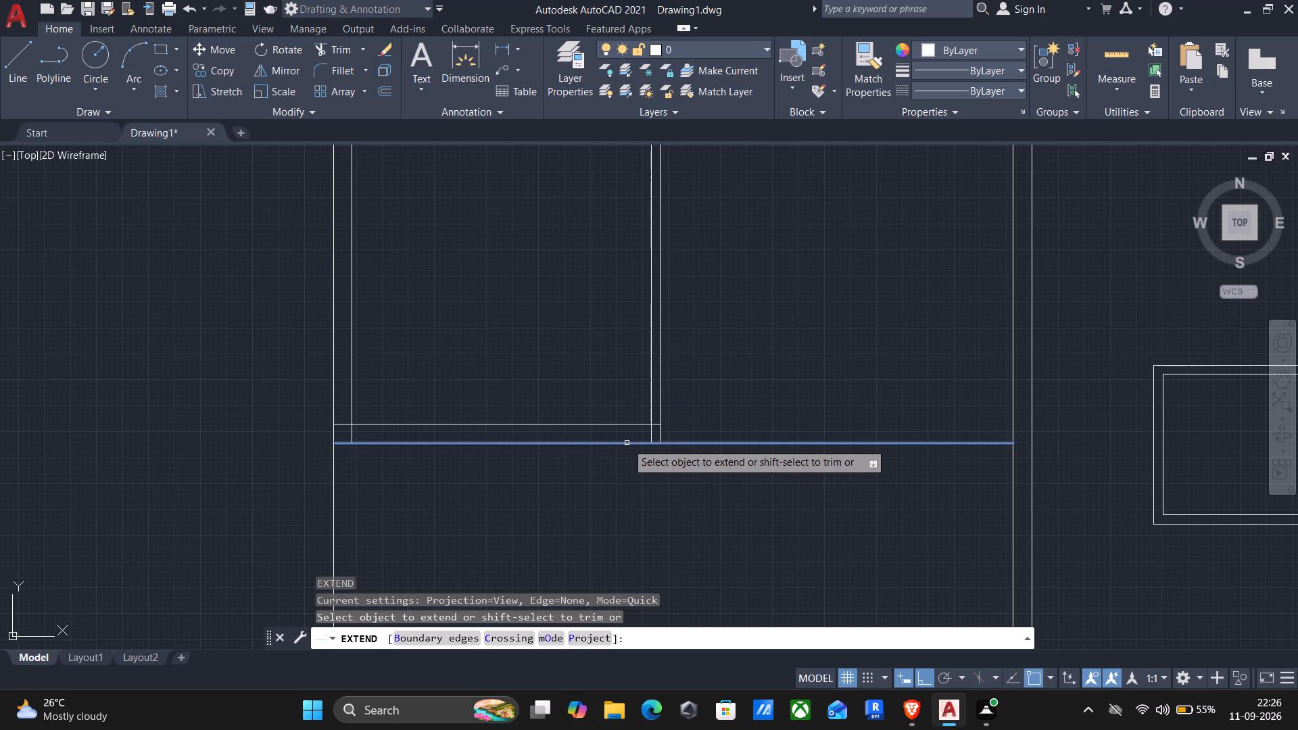
click(627, 443)
click(612, 425)
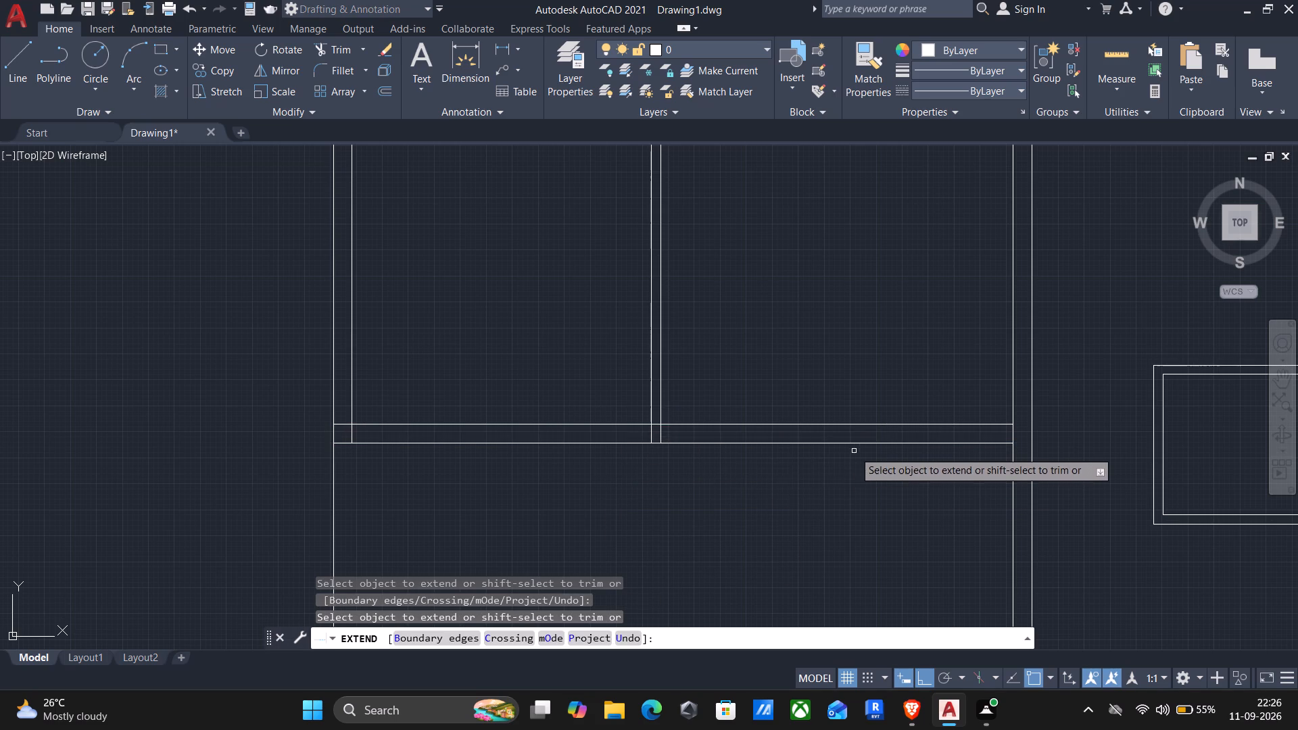
click(850, 444)
drag(851, 429, 851, 443)
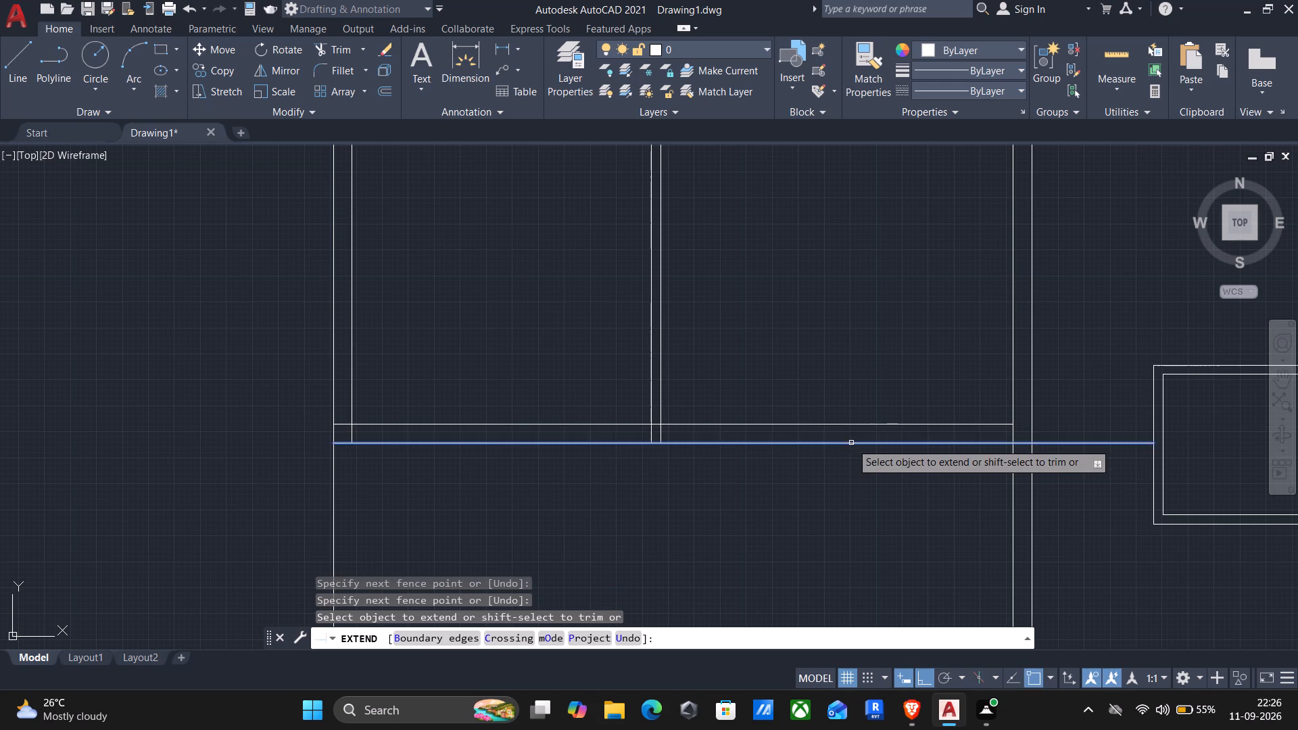
click(844, 426)
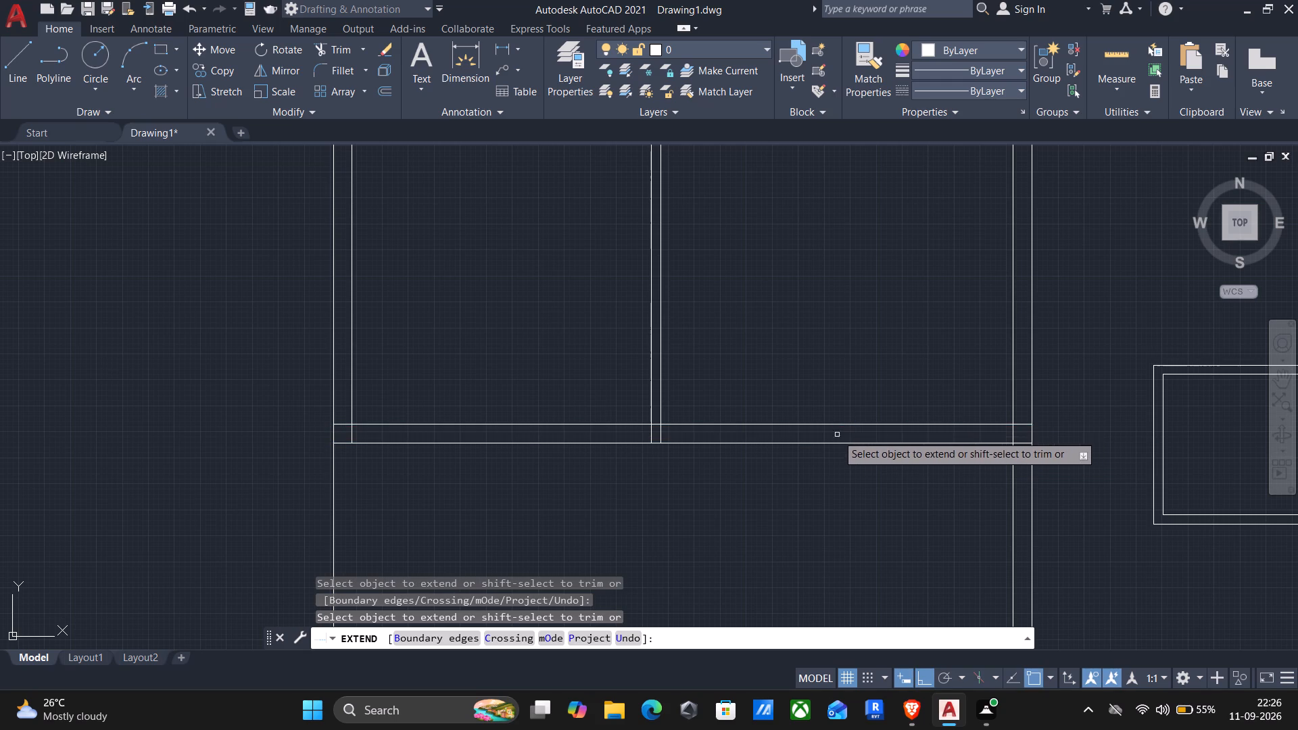
scroll(850, 504, down, 1)
key(Escape)
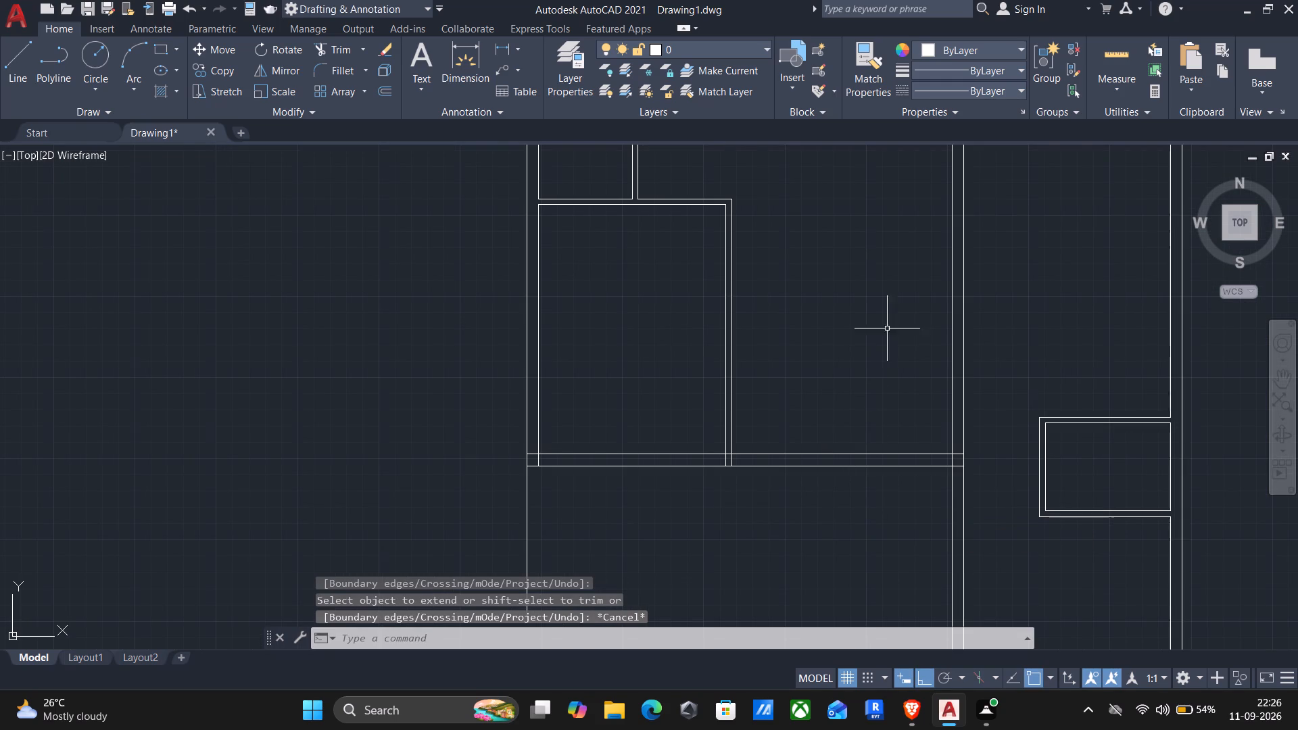
Measure the interior width and height of the main block's open central room.
click(1103, 54)
scroll(946, 182, down, 2)
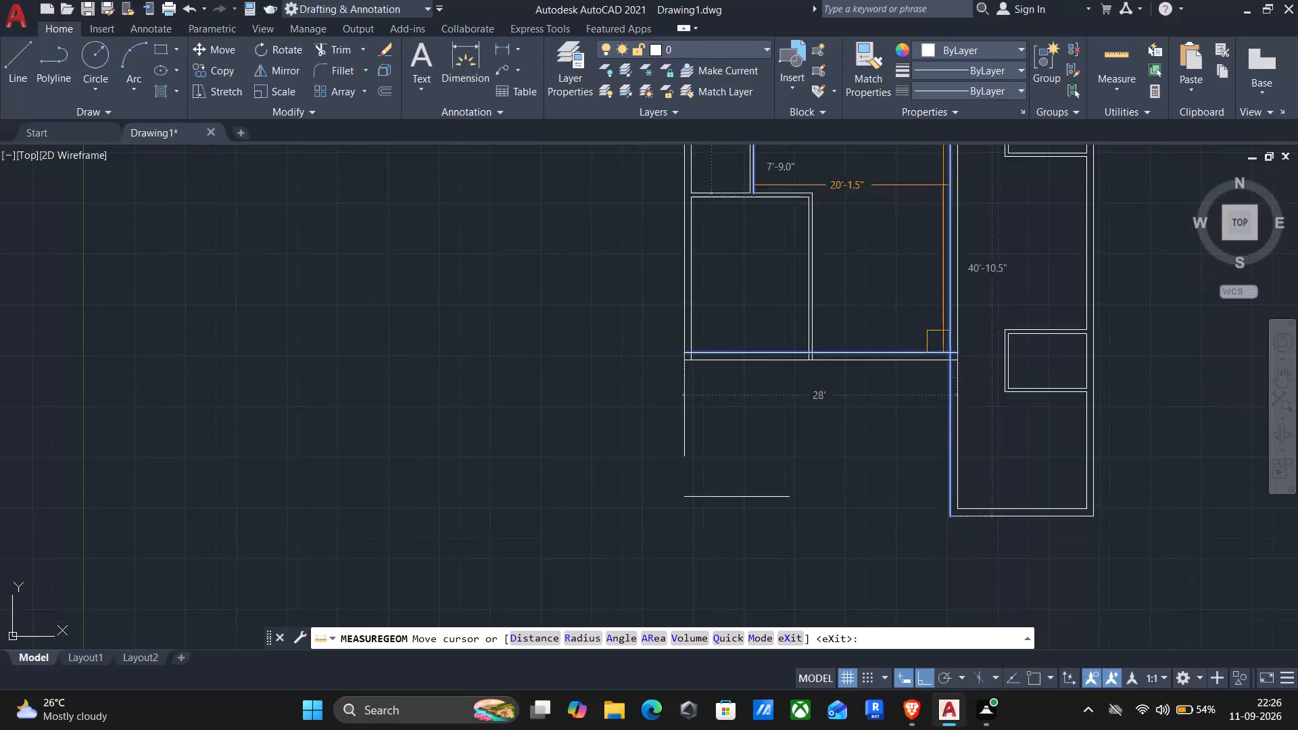
middle_drag(895, 194, 754, 326)
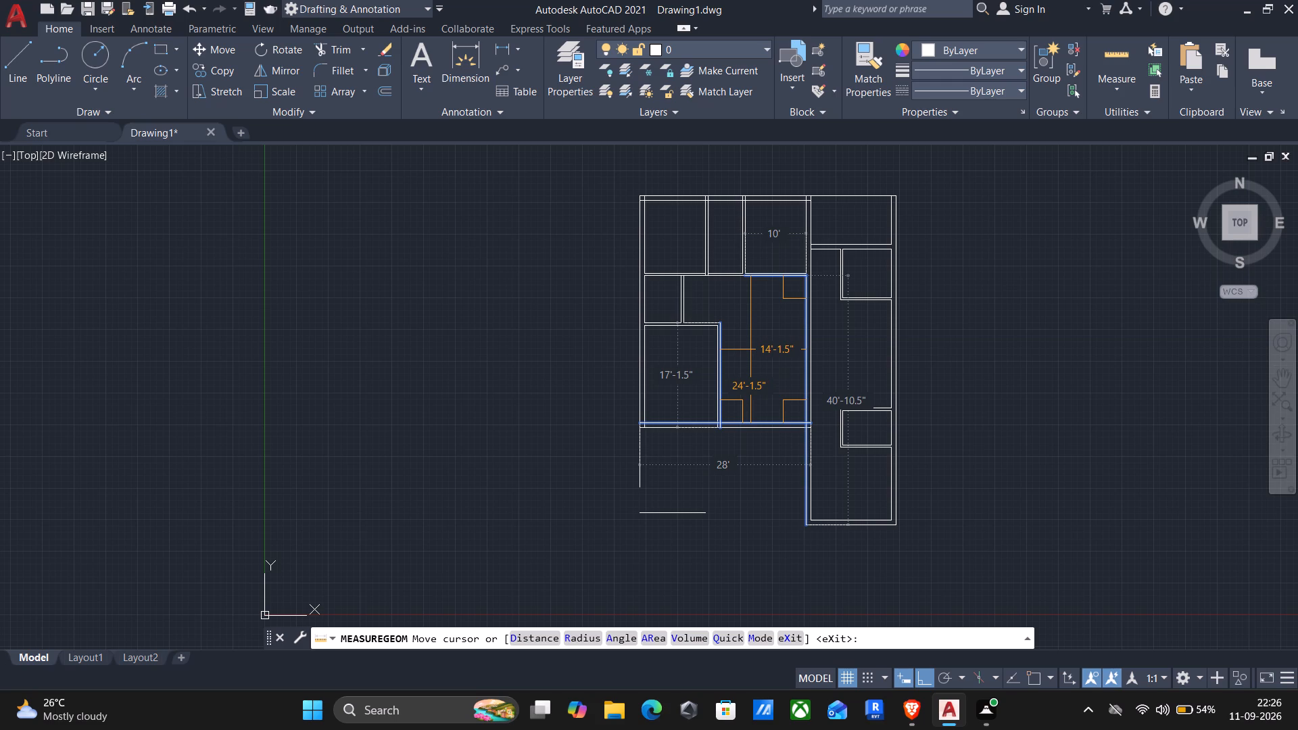
key(Escape)
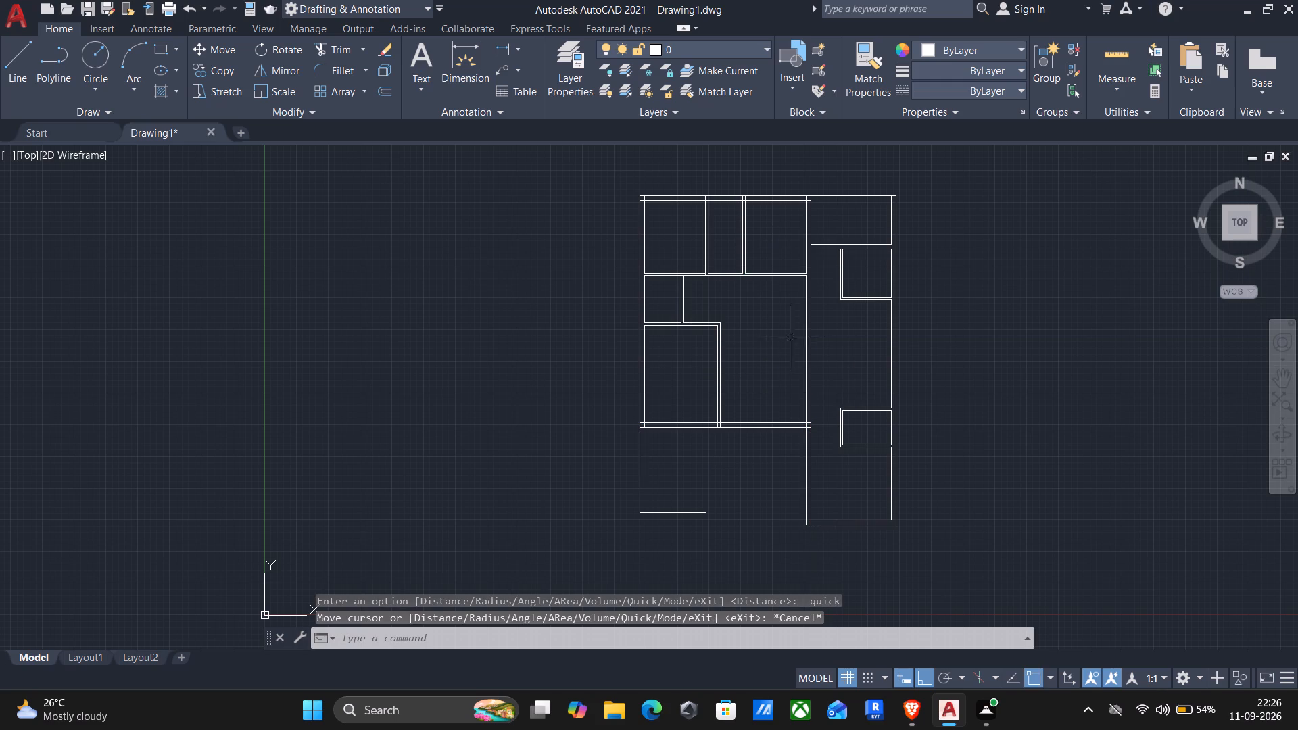
Extend both bottom wall lines of the extension's upper small room westward to the outer line of the extension's left wall.
text(ex)
key(Return)
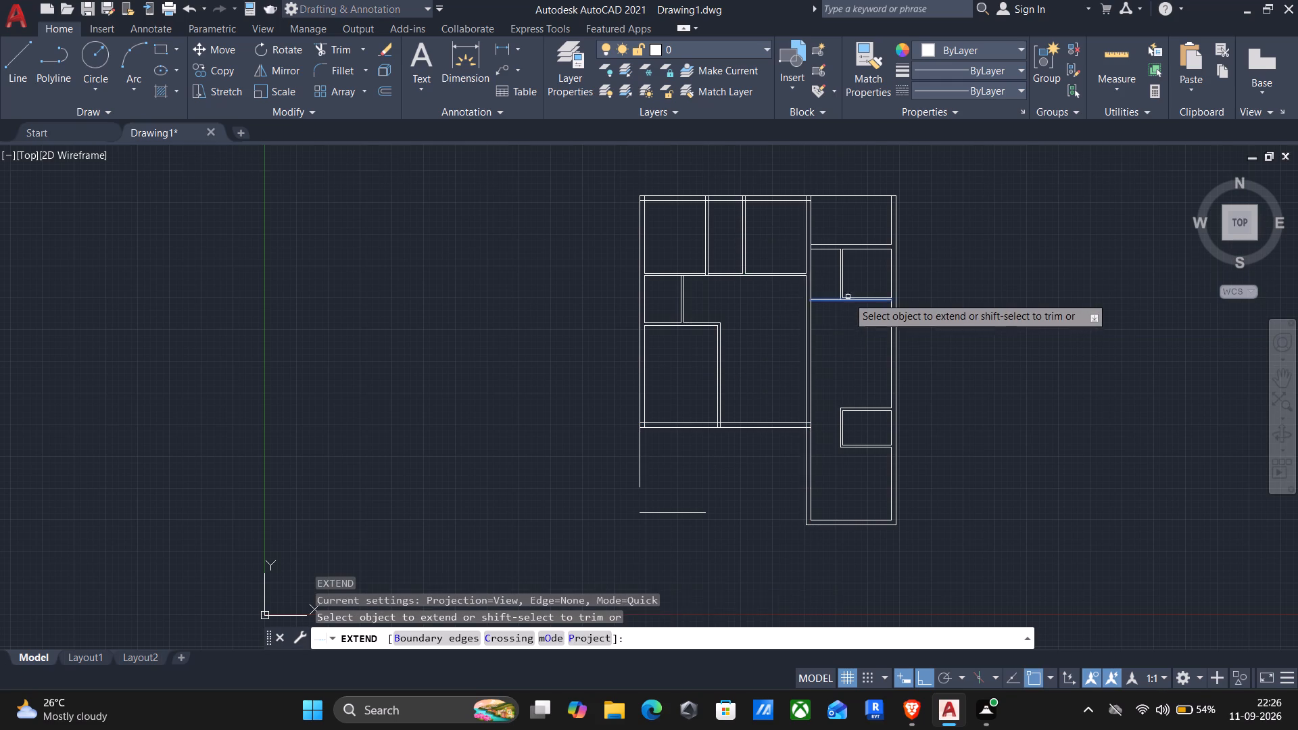
scroll(848, 297, up, 3)
click(820, 308)
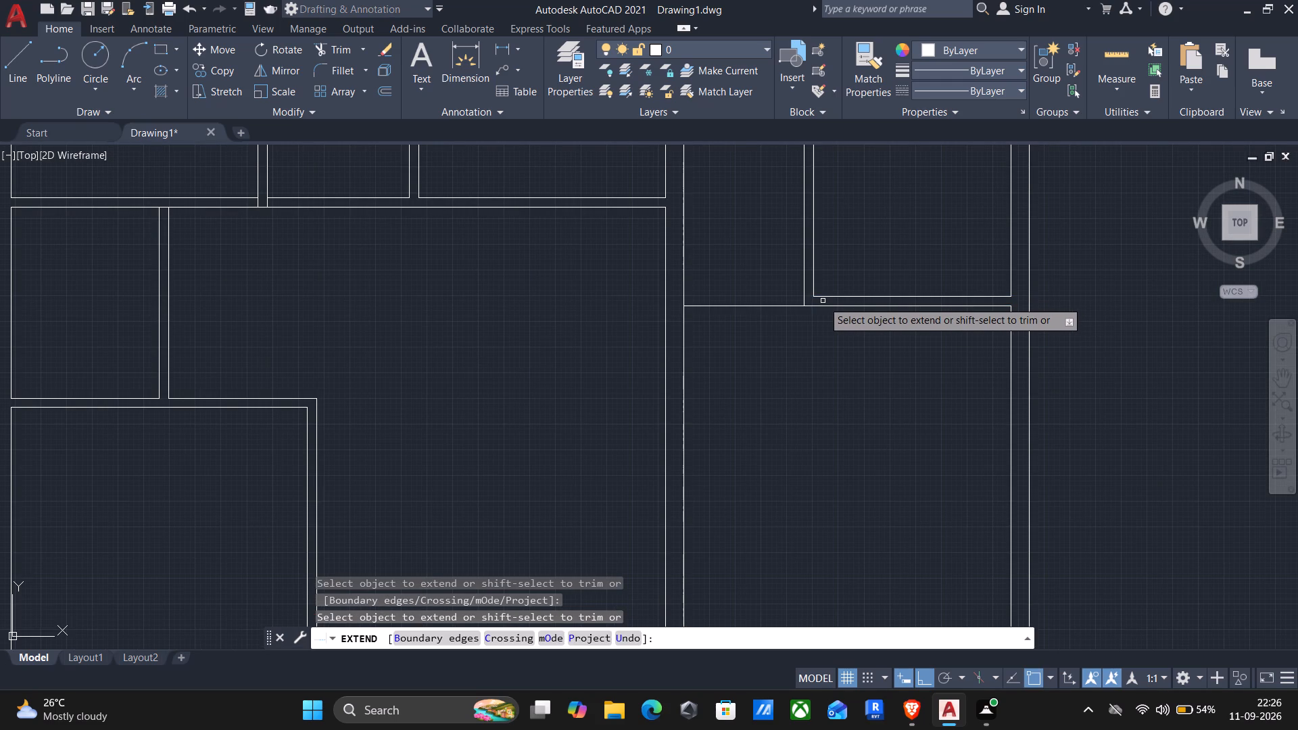
click(823, 296)
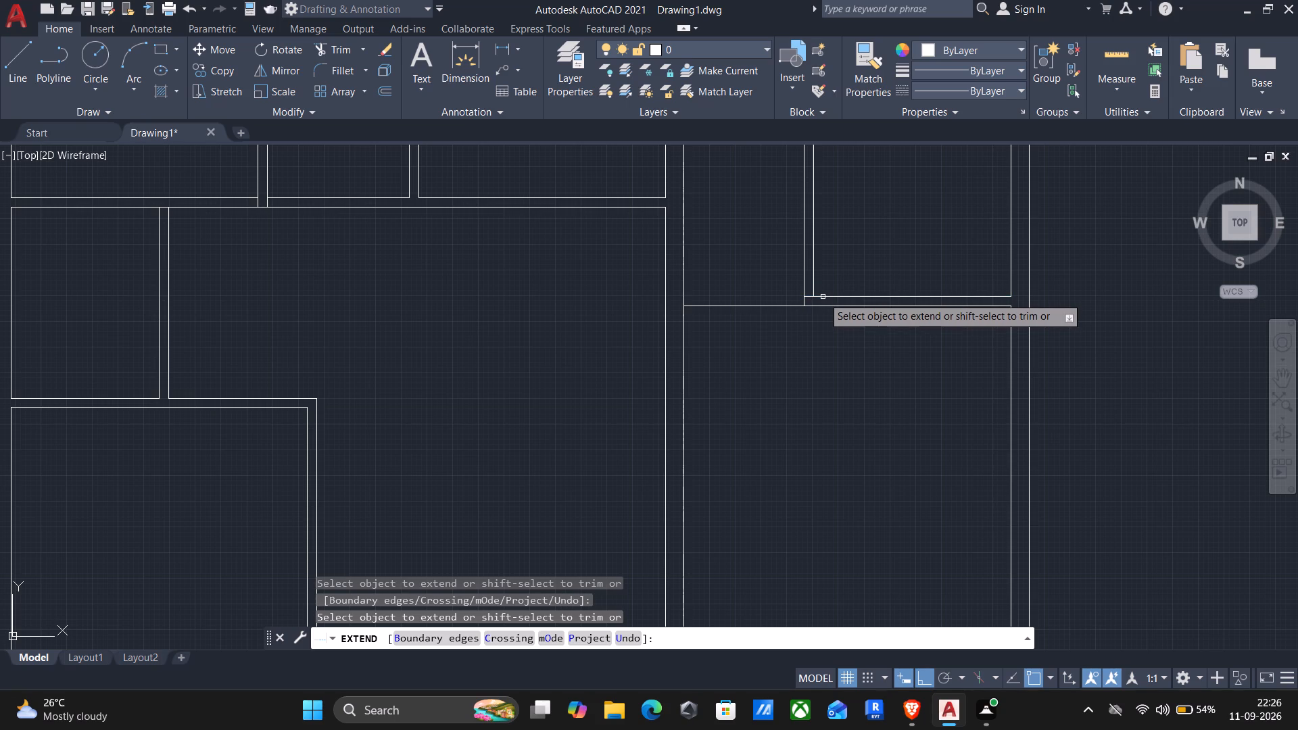
click(823, 297)
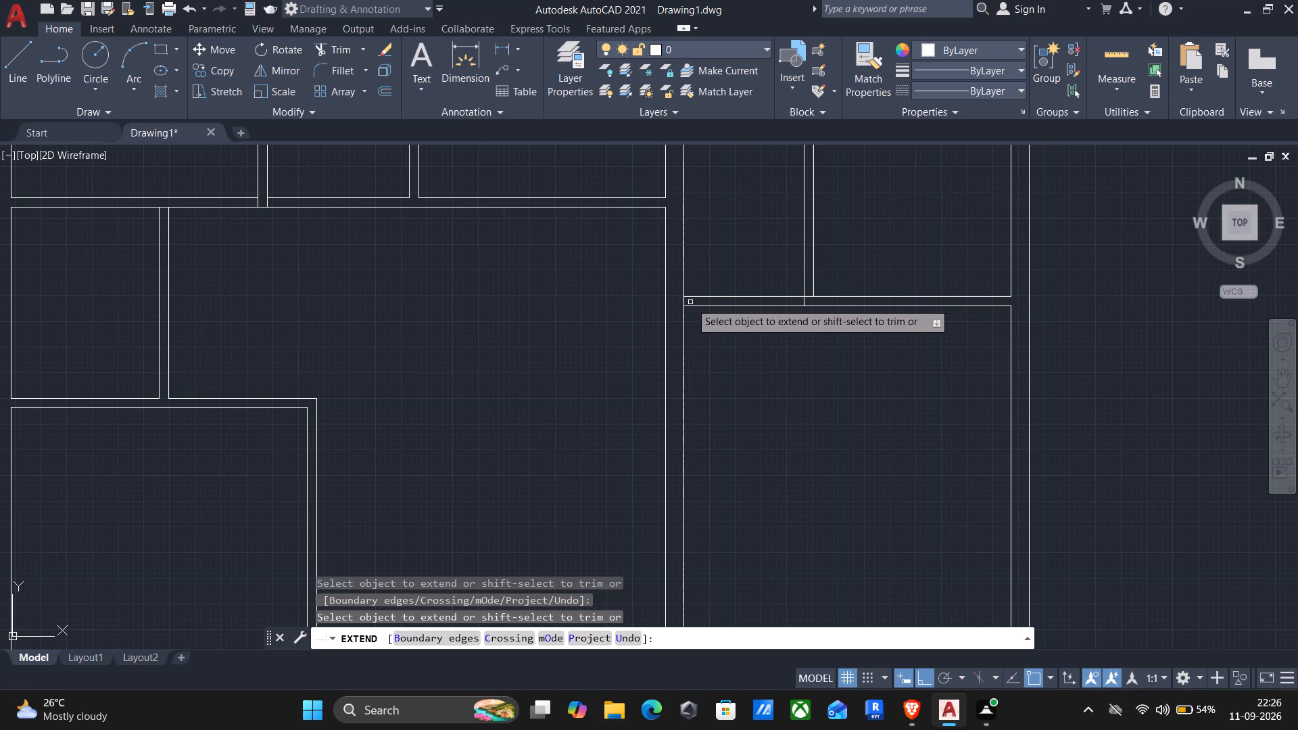
click(694, 303)
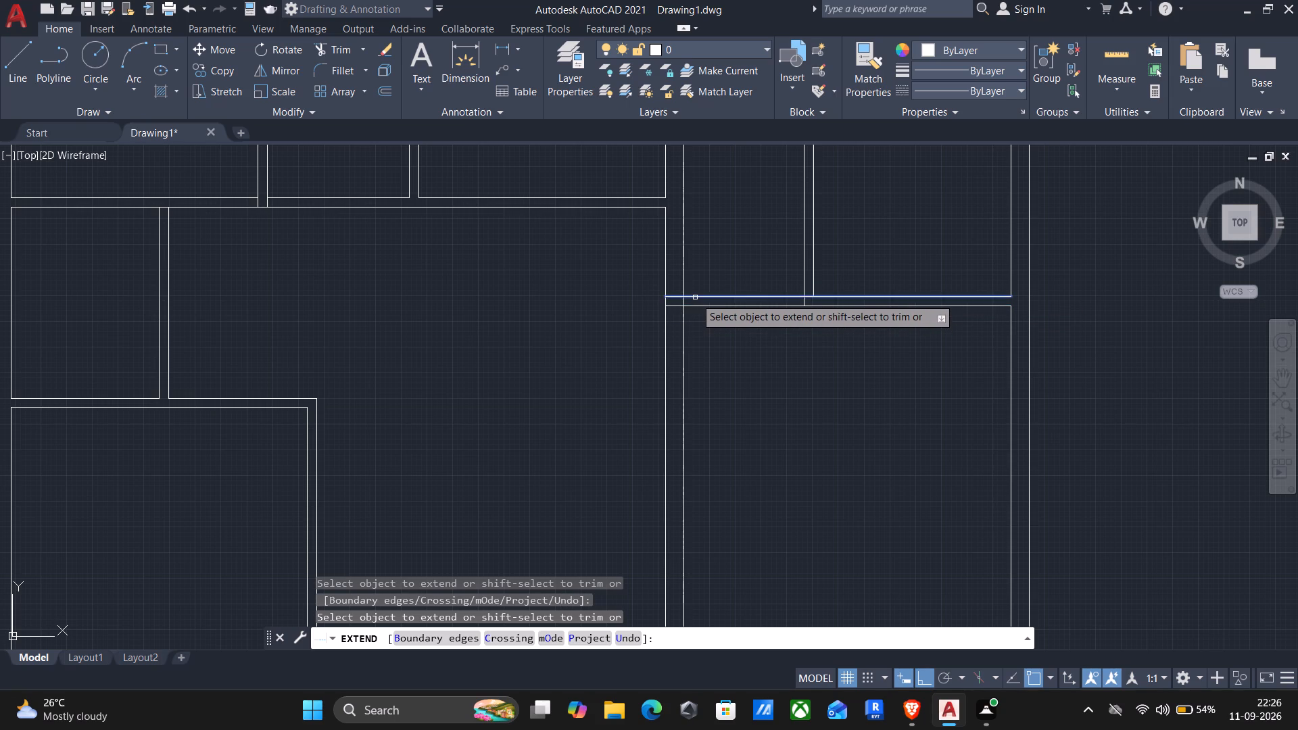
click(695, 297)
scroll(665, 333, down, 1)
middle_drag(611, 445, 703, 347)
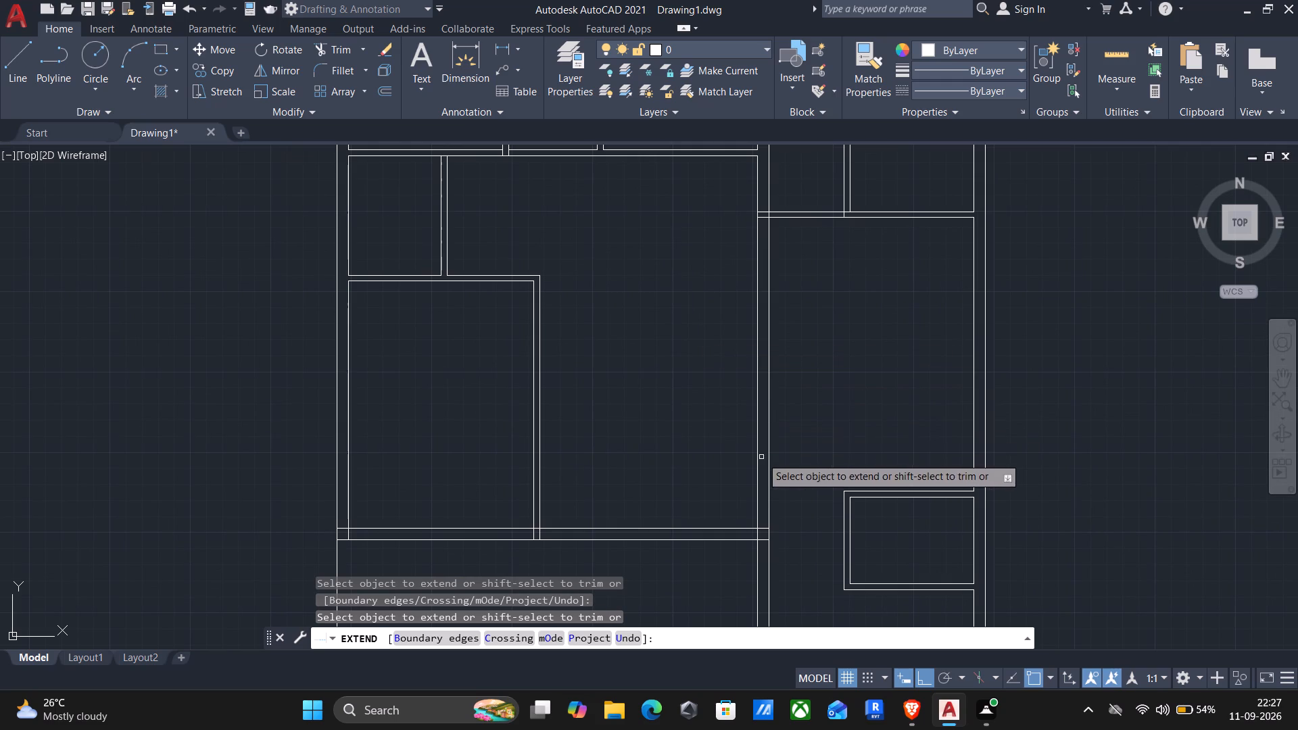
key(Escape)
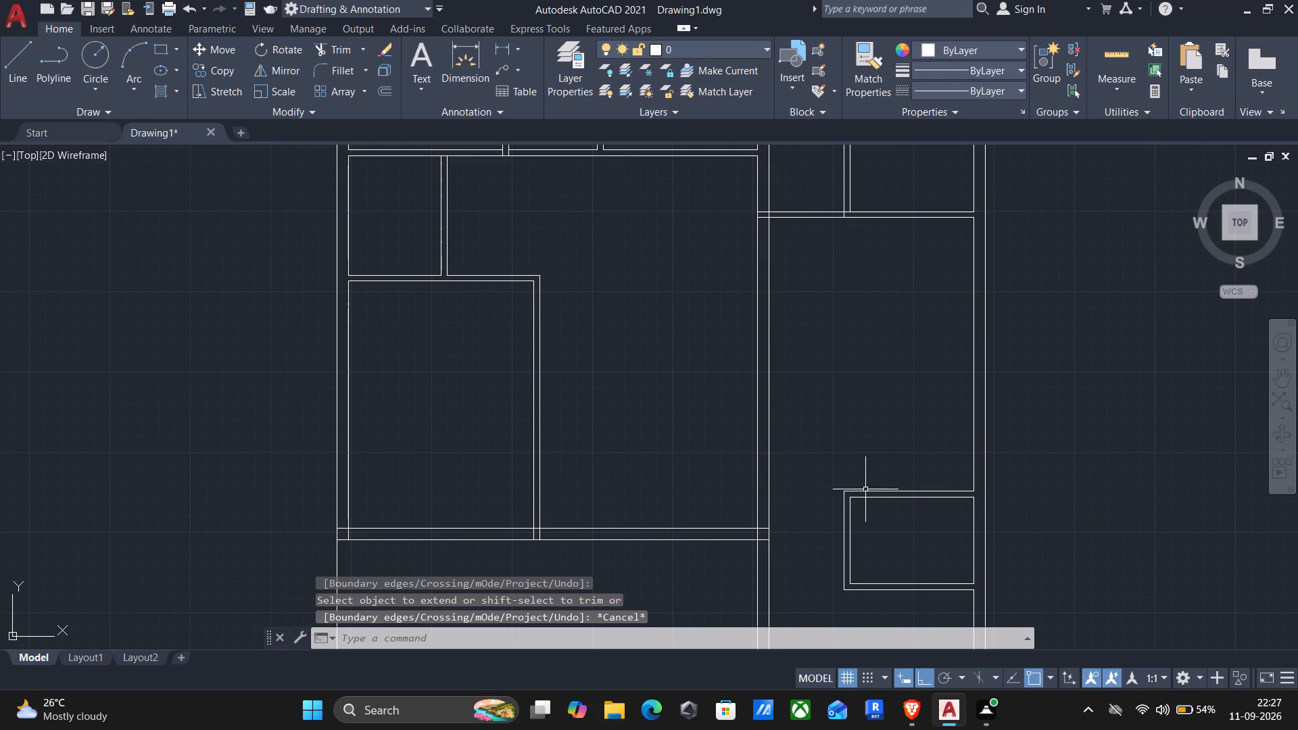
Extend both top wall lines of the extension's lower small room westward to the outer line of the extension's left wall.
key(Return)
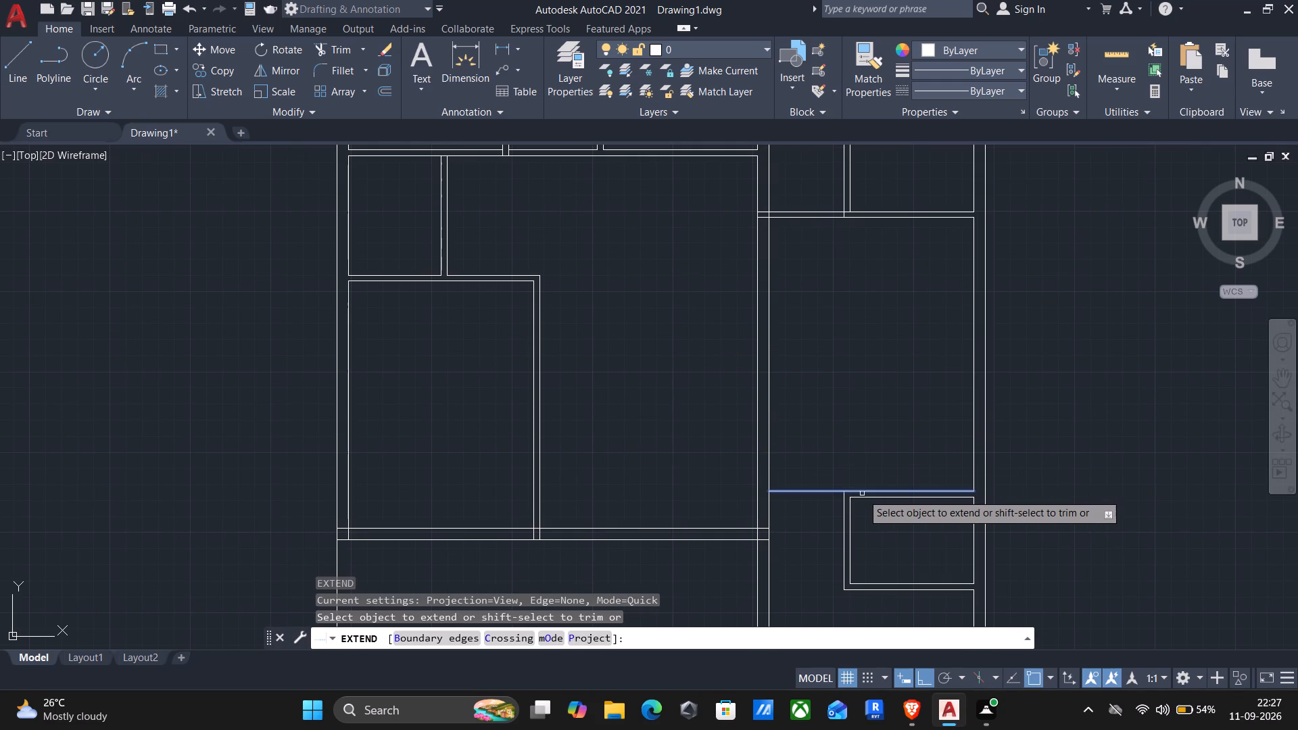
click(850, 492)
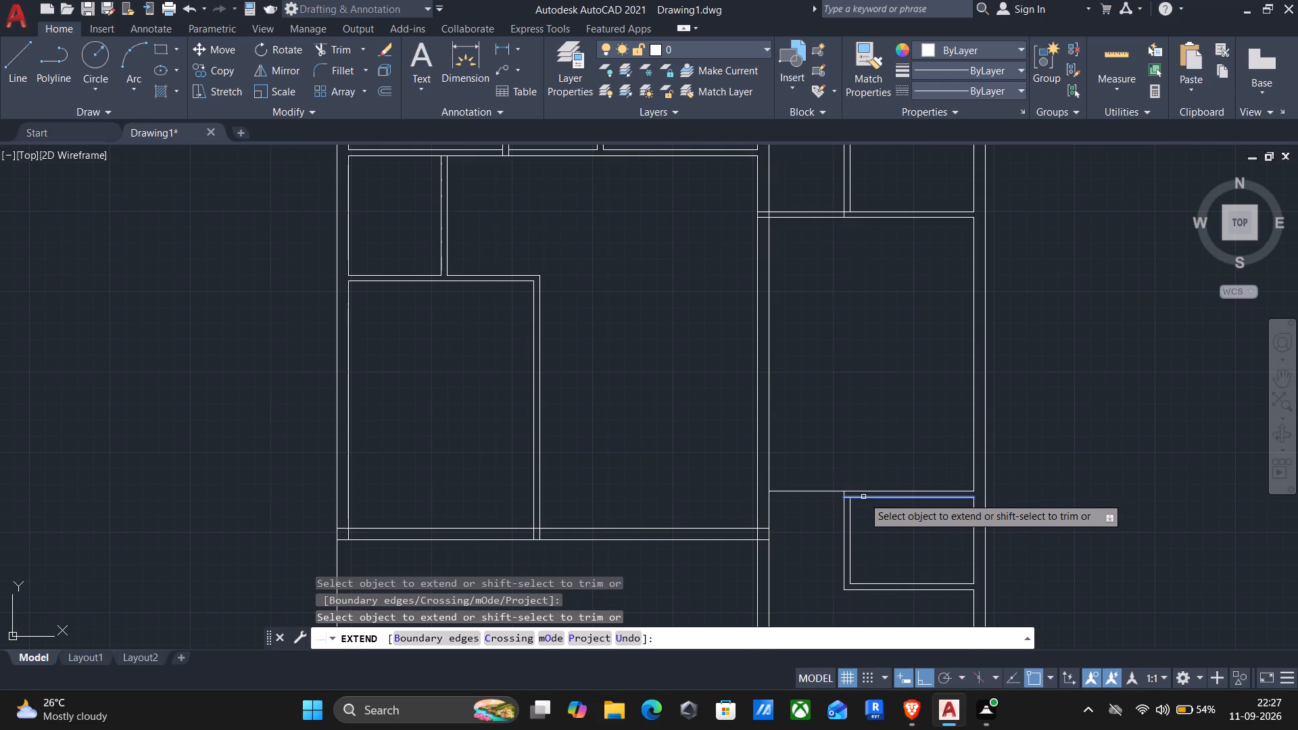
click(863, 497)
click(863, 497)
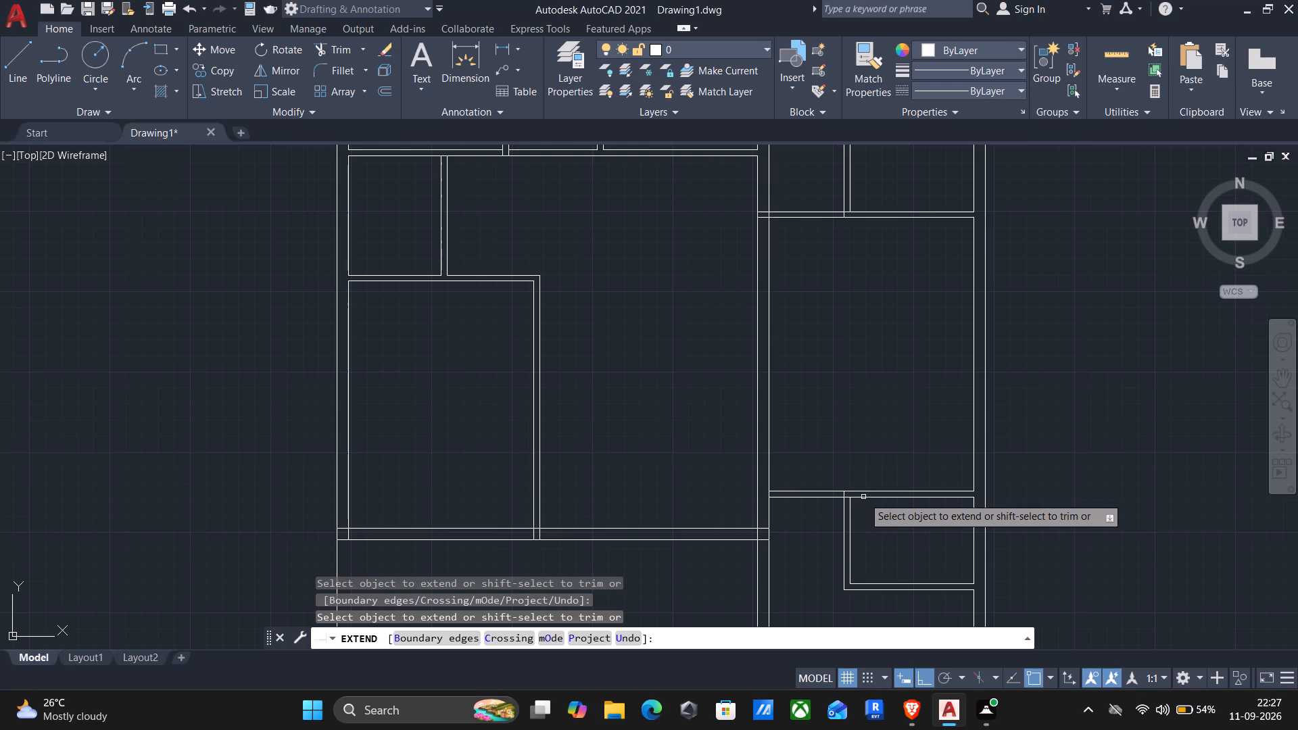
click(836, 492)
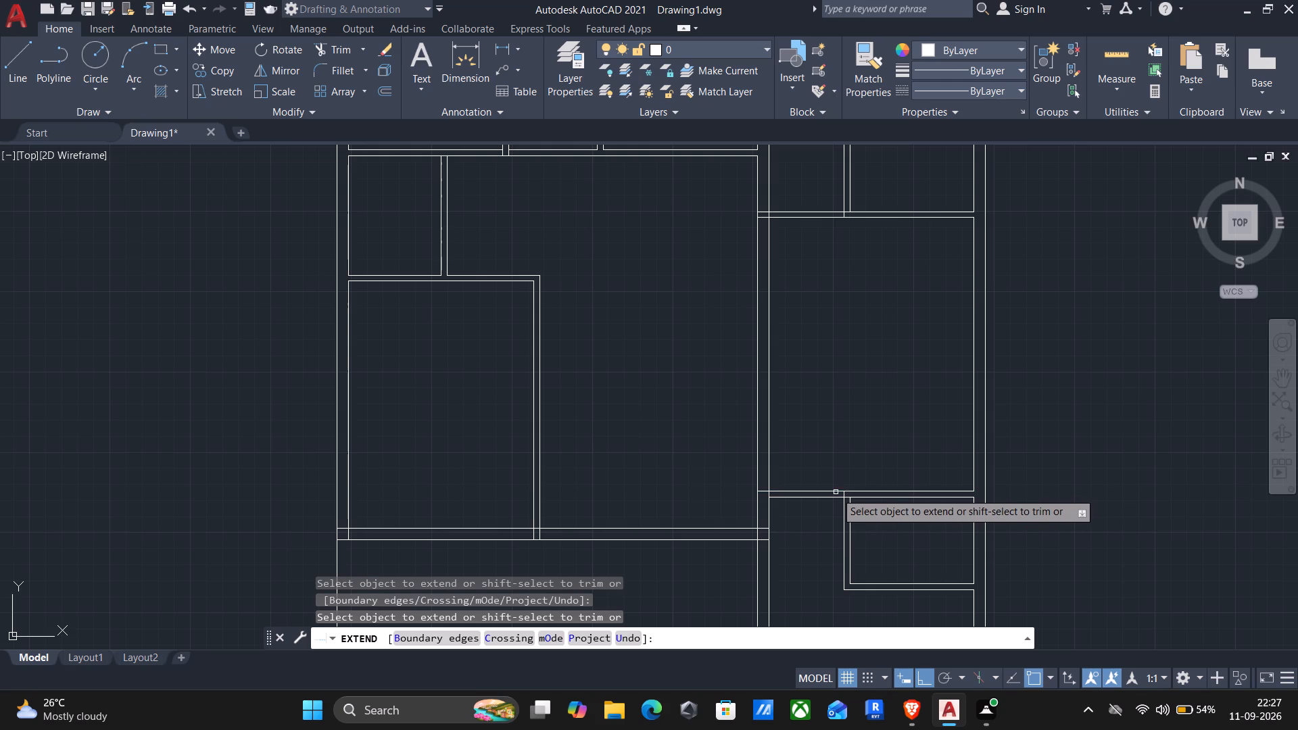
click(818, 500)
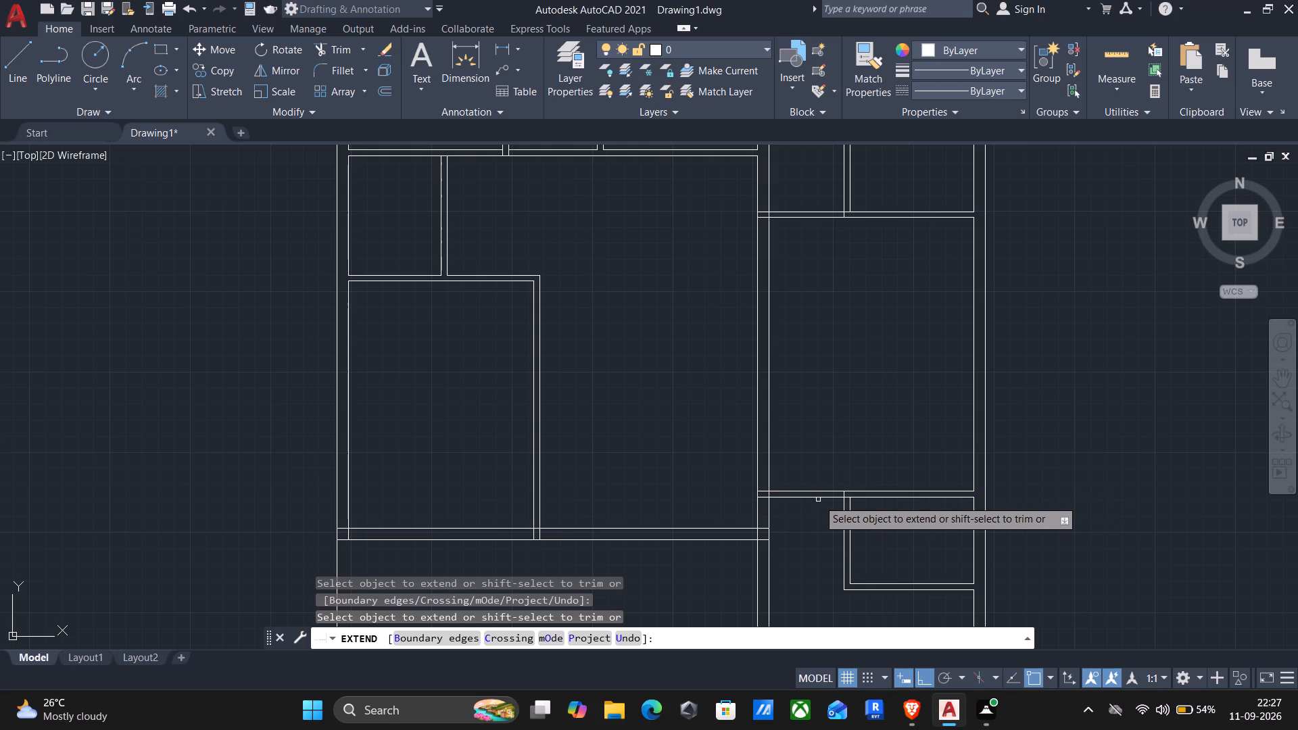
key(Escape)
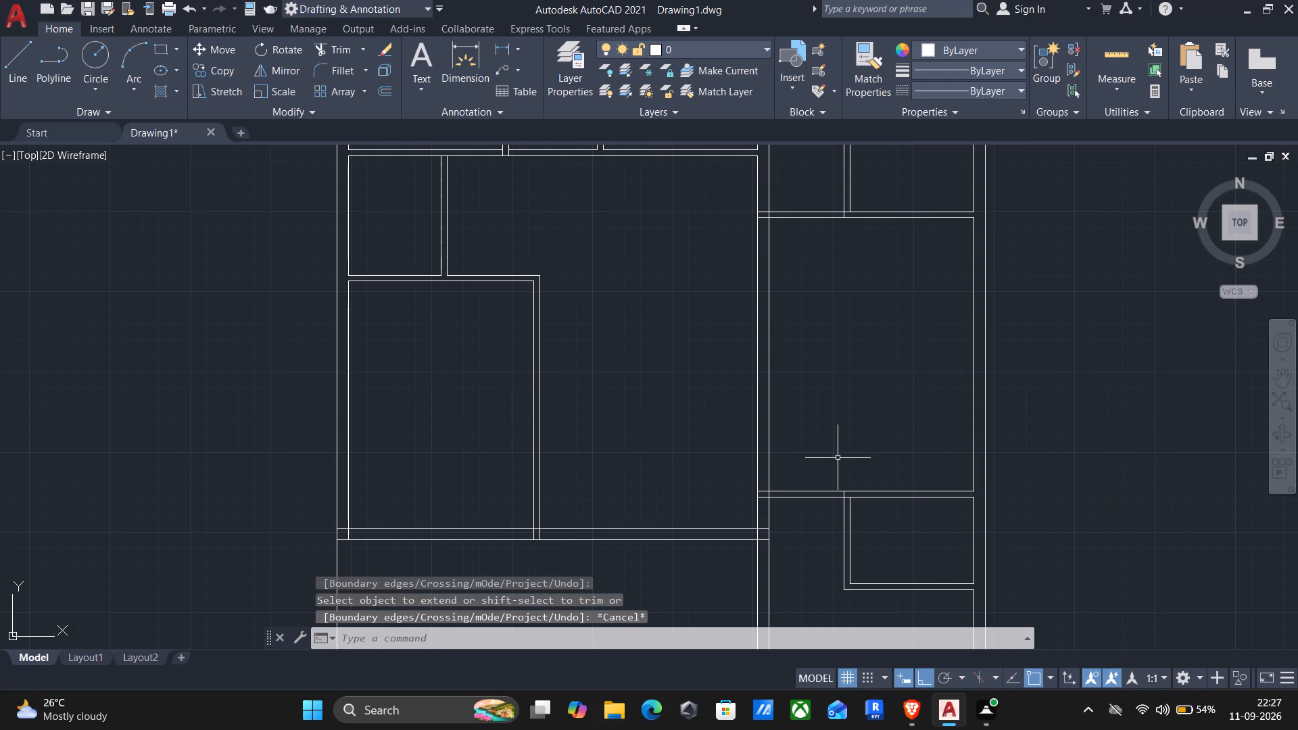
Trim away both lines of the extension's left wall between the two newly extended horizontal walls to open up the central space.
text(tr)
key(Return)
drag(825, 379, 725, 412)
Trim the overlapping lines at the left corner and partition junction of the wall below the extension's upper small room.
scroll(784, 205, up, 3)
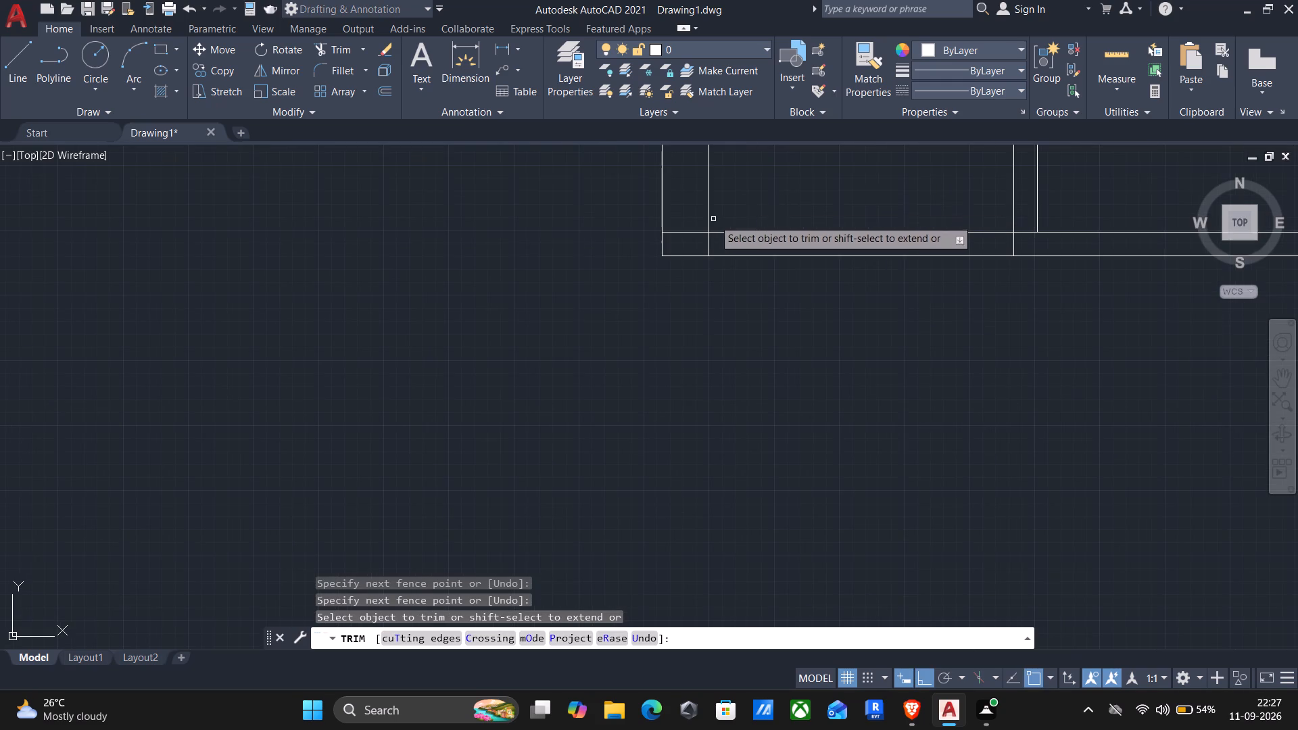
scroll(708, 224, up, 3)
drag(564, 227, 713, 281)
scroll(713, 281, down, 3)
scroll(1013, 280, up, 3)
drag(1015, 248, 952, 312)
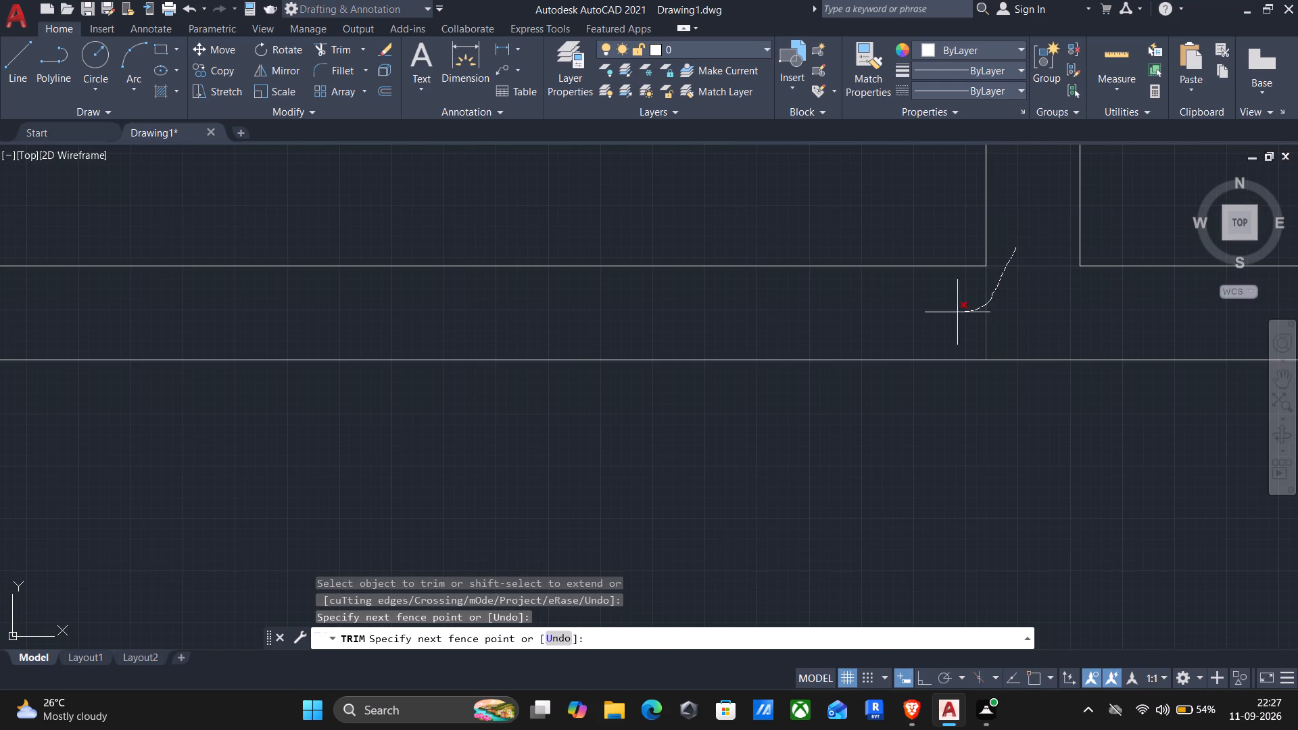
drag(952, 312, 930, 310)
scroll(908, 320, down, 3)
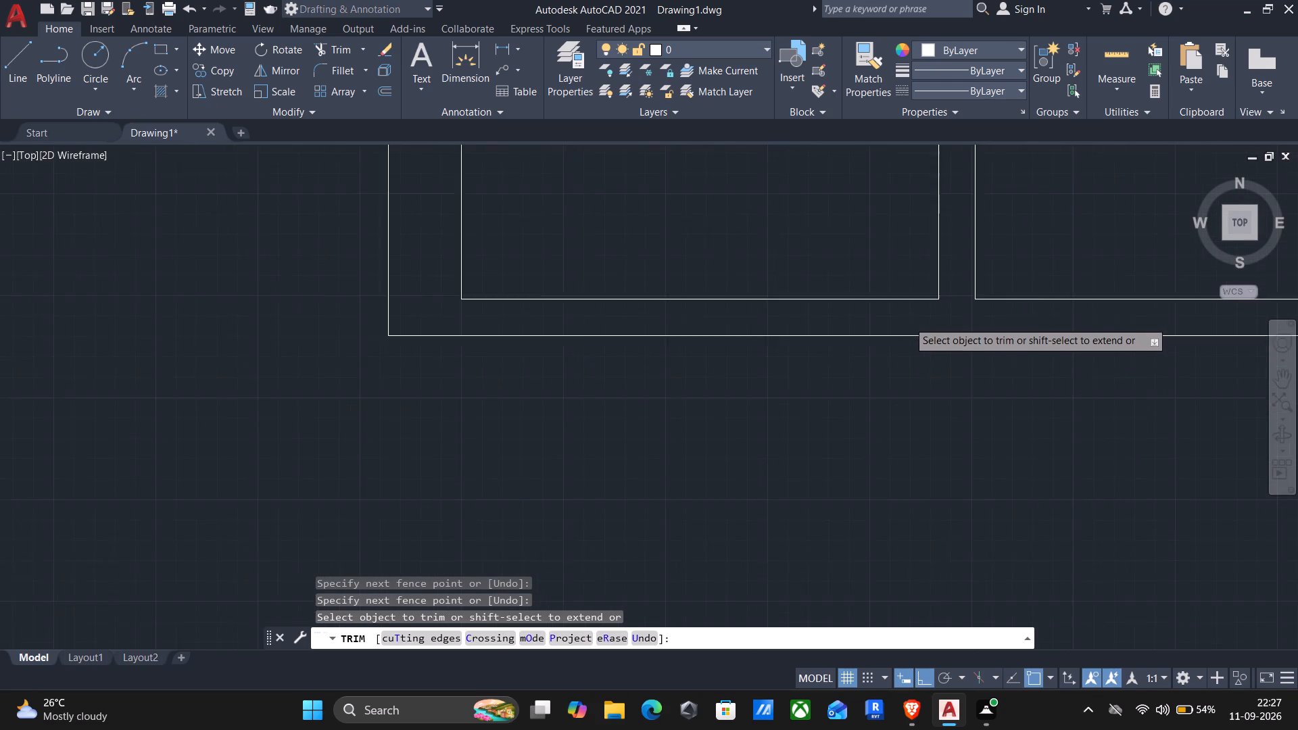
Trim the overlapping lines where the main block's bottom horizontal wall meets the extension's left wall to form a clean T-junction.
scroll(894, 331, down, 1)
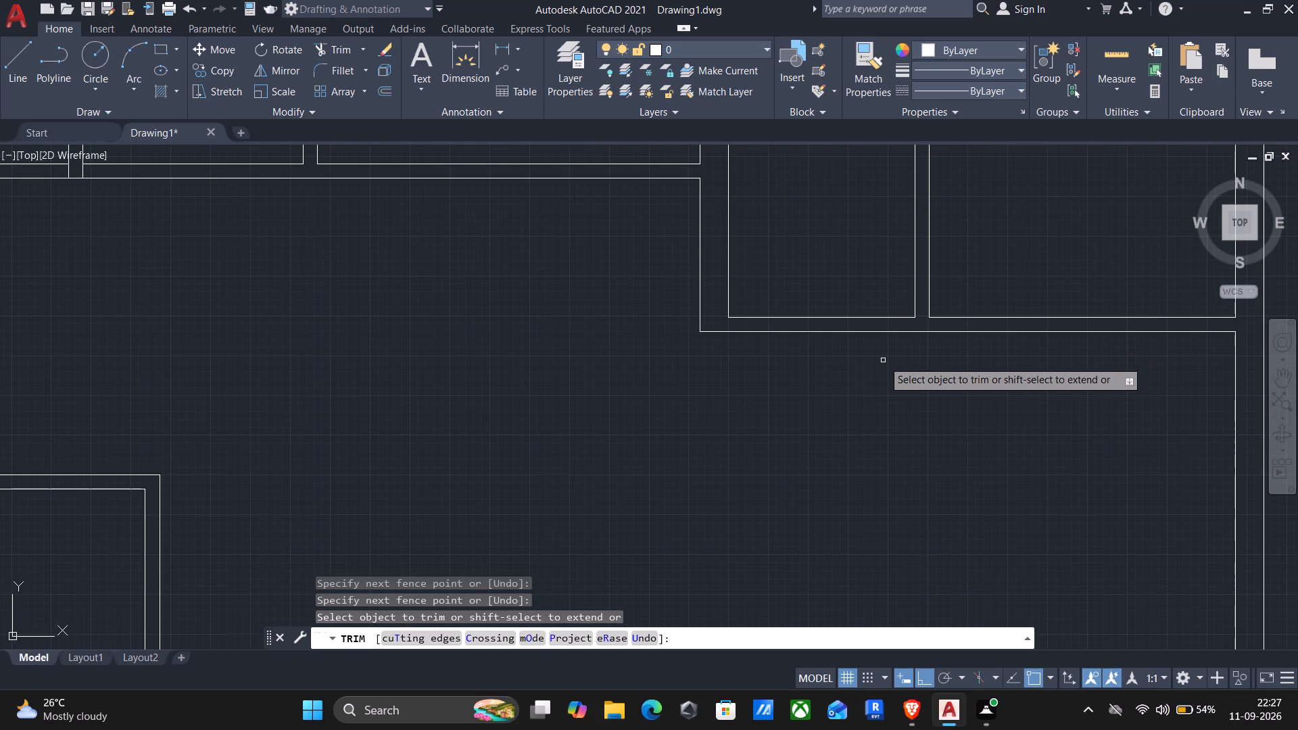
scroll(883, 360, down, 1)
middle_drag(886, 420, 889, 306)
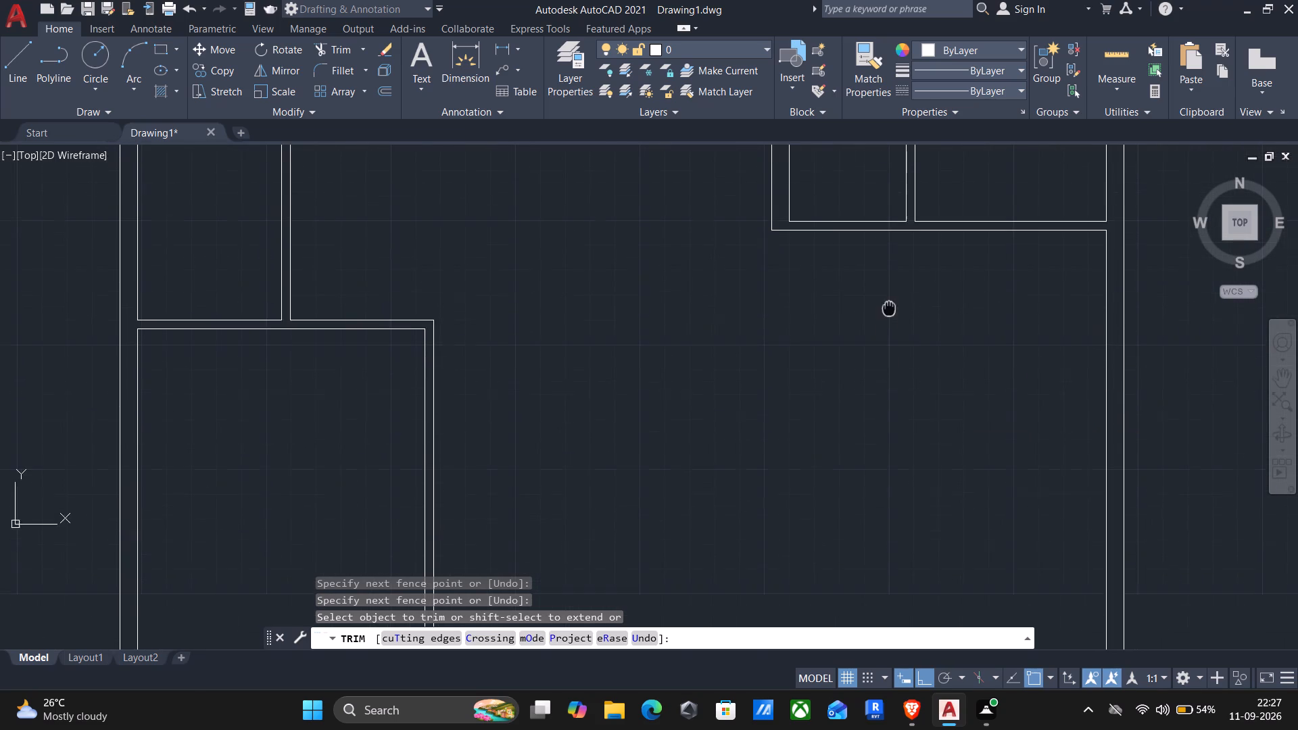
middle_drag(889, 306, 889, 302)
scroll(890, 316, down, 1)
middle_drag(872, 380, 860, 281)
scroll(800, 429, down, 1)
scroll(798, 440, up, 1)
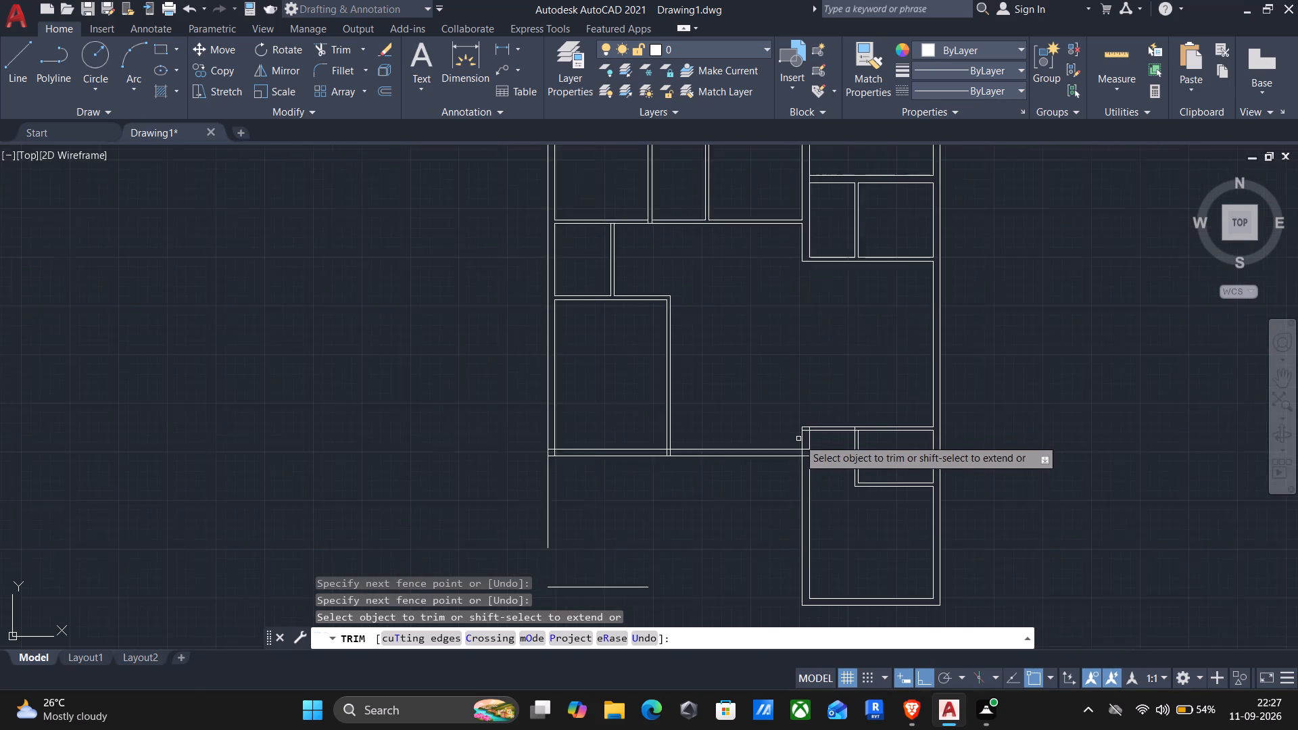
scroll(798, 443, up, 5)
drag(816, 595, 851, 444)
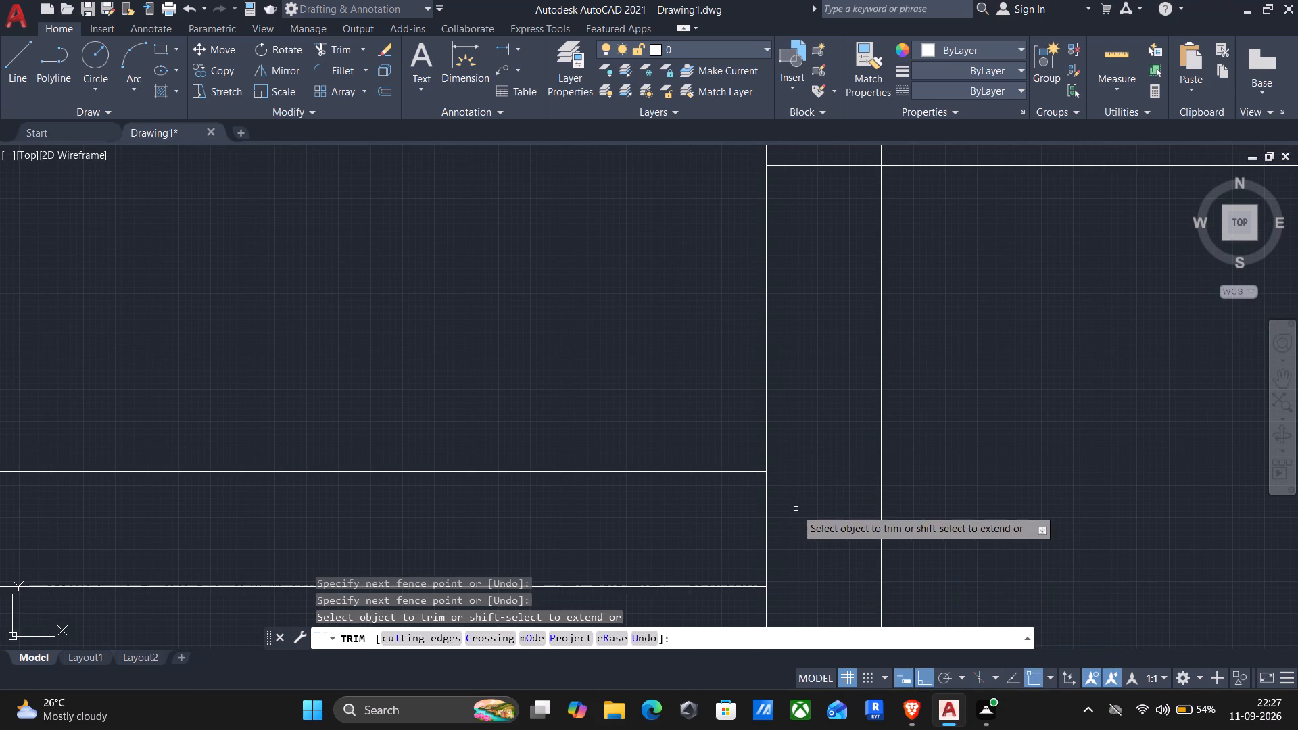
drag(794, 509, 604, 520)
Trim the overlapping lines at the left corner and partition junction of the wall above the extension's lower small room.
middle_drag(841, 214, 719, 374)
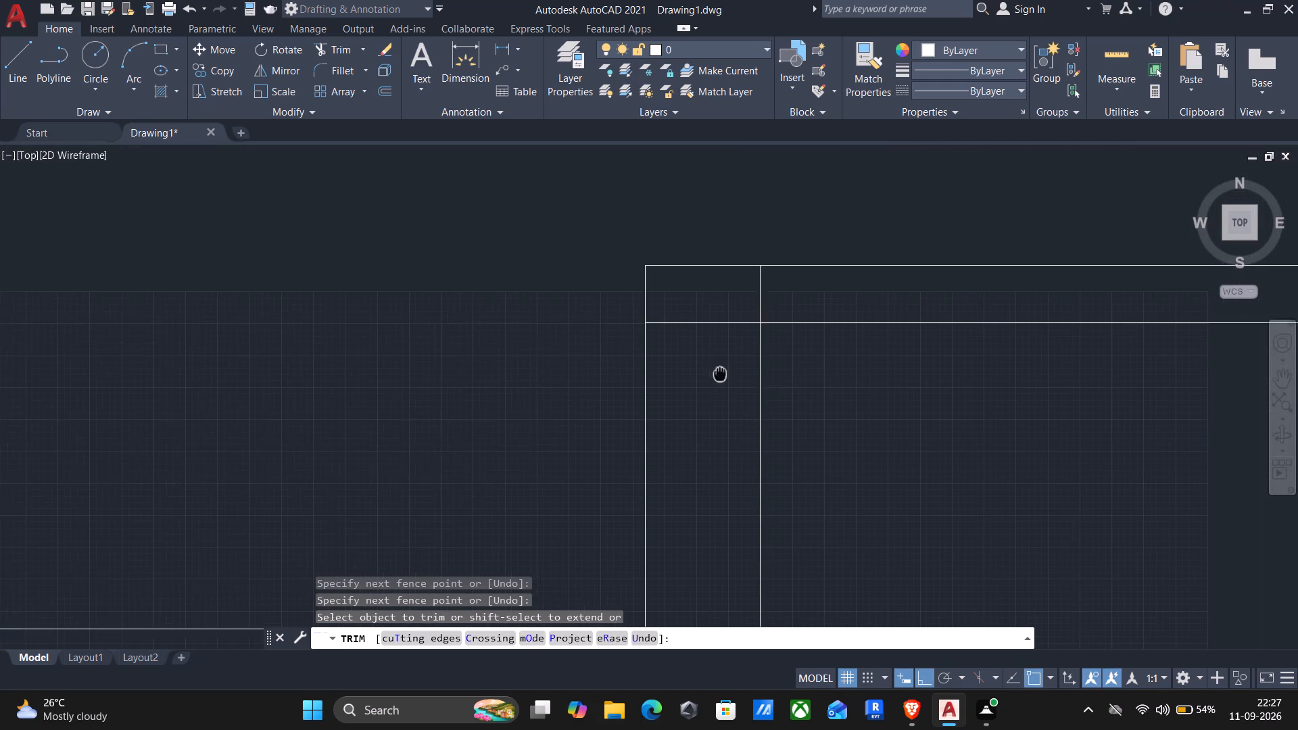
middle_drag(719, 374, 719, 375)
drag(713, 368, 778, 297)
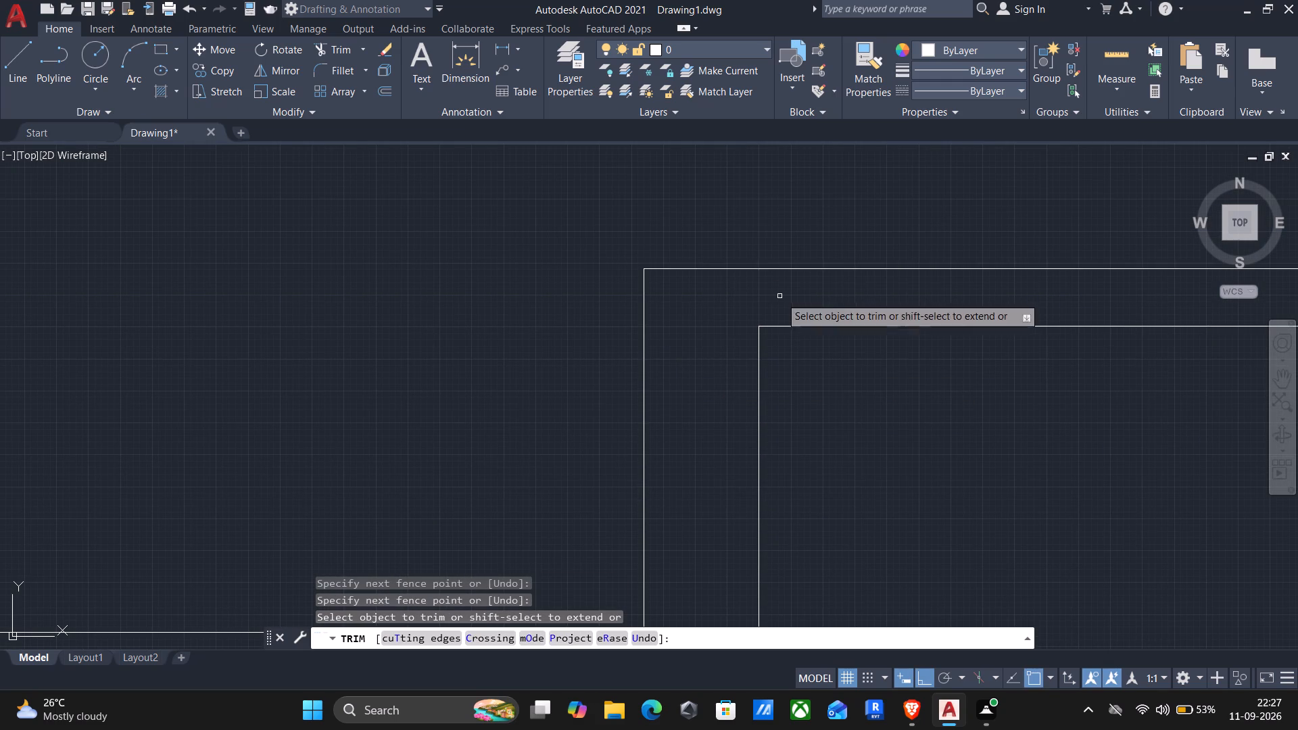
middle_drag(1005, 442, 904, 456)
scroll(905, 455, down, 2)
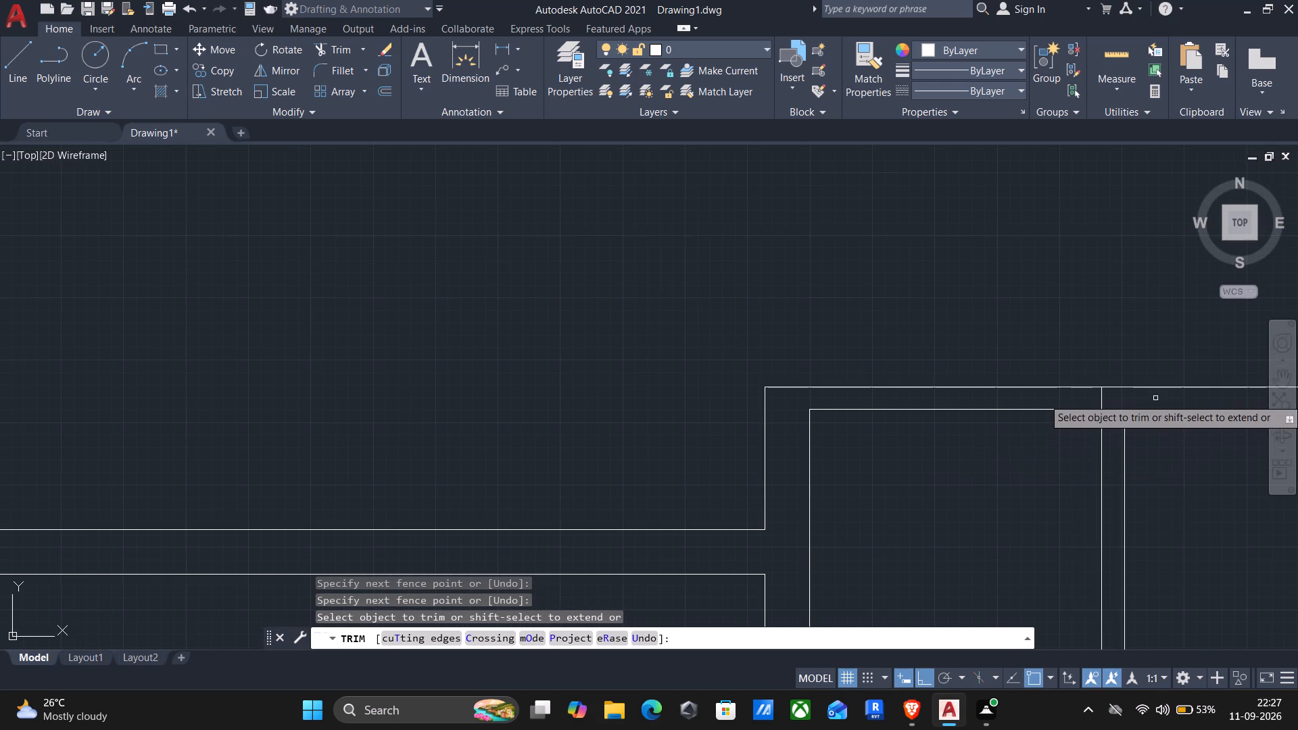
scroll(1155, 398, up, 3)
drag(998, 469, 909, 414)
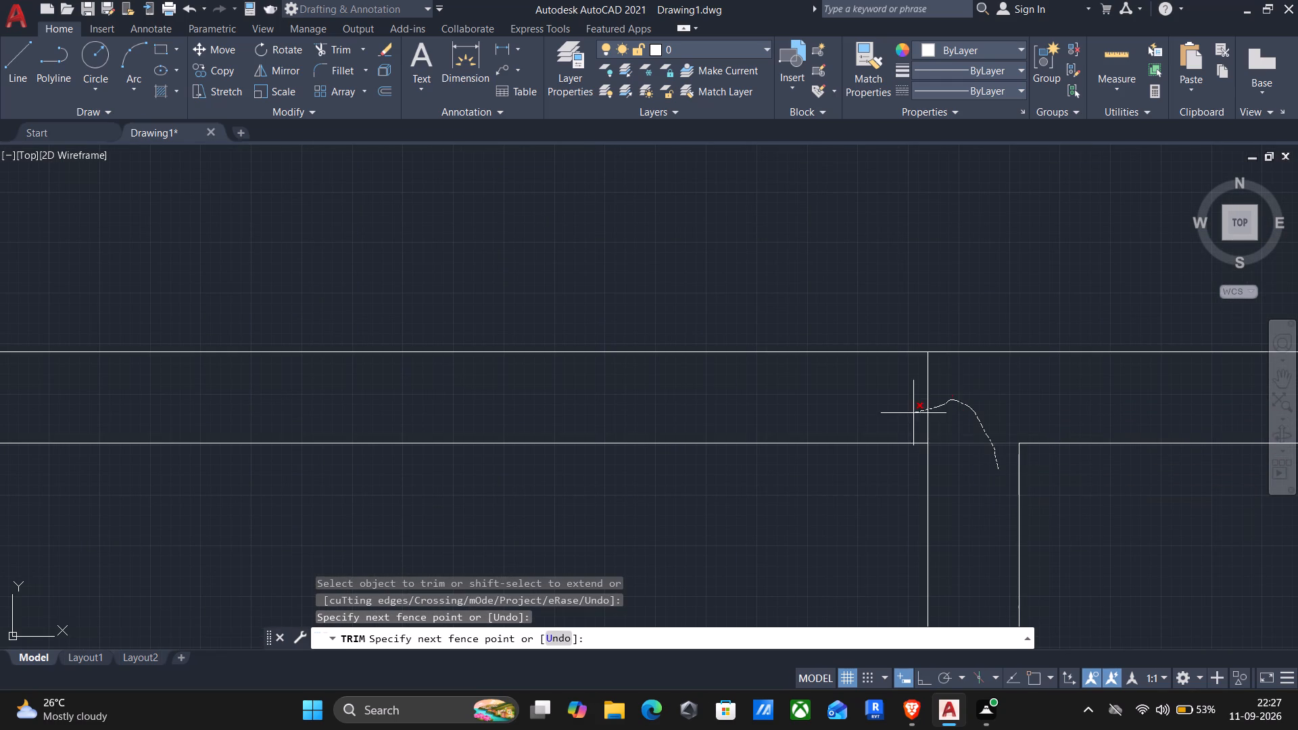
drag(909, 414, 875, 415)
scroll(873, 415, down, 4)
middle_drag(847, 480, 840, 352)
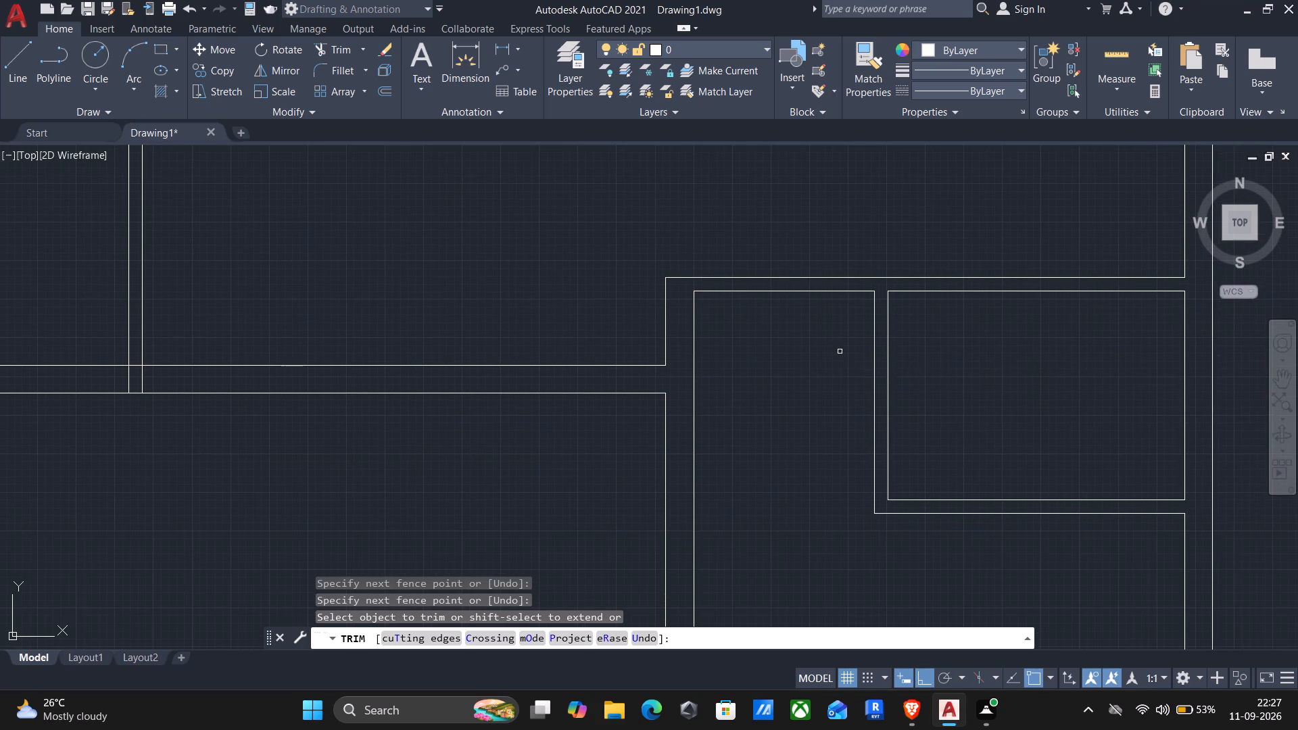
Trim the overlapping lines where the lower-left room's right-hand partition meets the main block's bottom wall to form an open T-junction.
scroll(808, 447, down, 1)
middle_drag(807, 443, 830, 427)
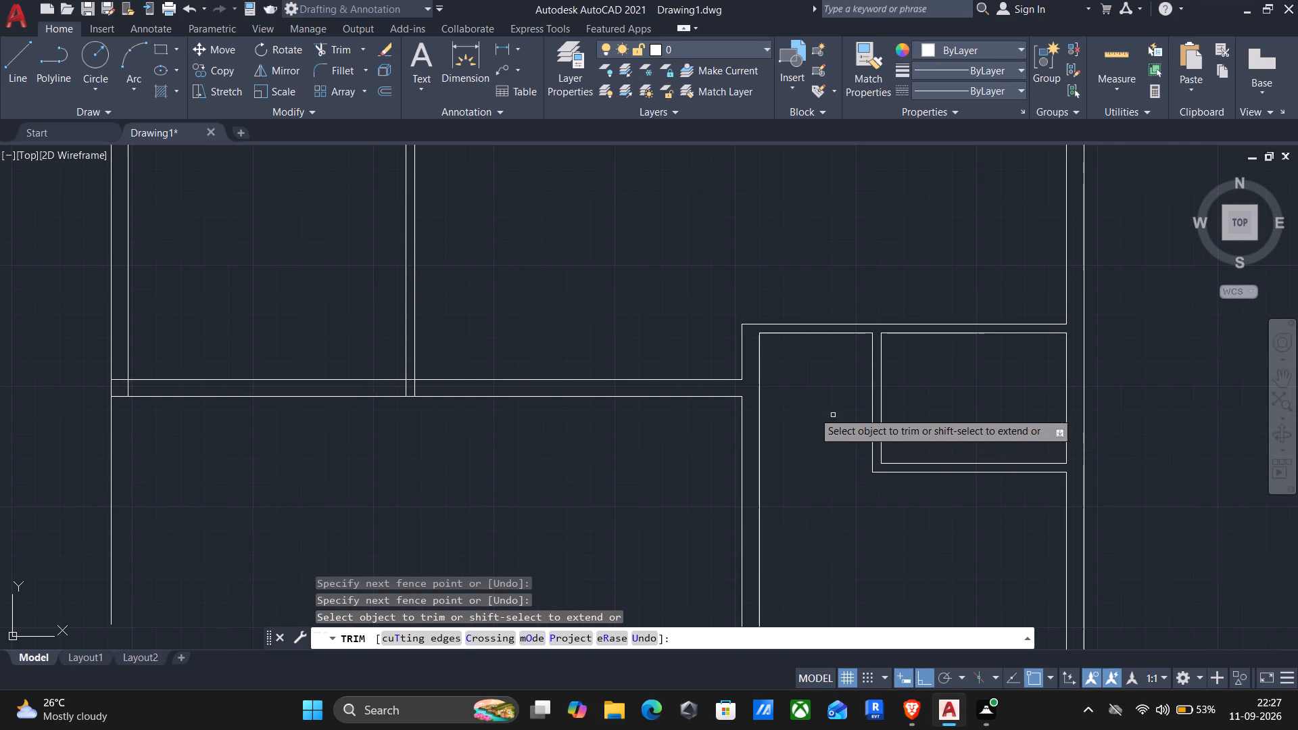
scroll(378, 383, up, 3)
drag(387, 381, 536, 400)
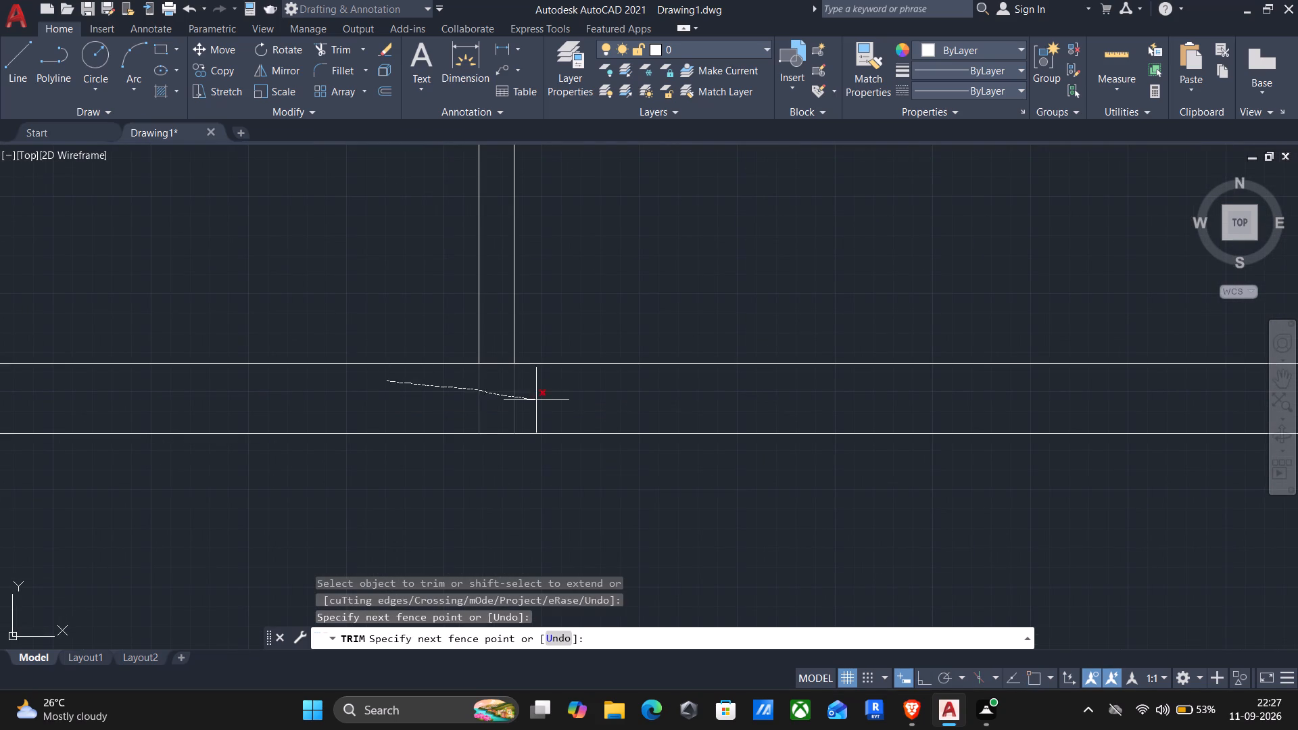
drag(536, 400, 539, 400)
click(502, 365)
Trim the overlapping inner lines where the main block's bottom wall meets the outer left wall.
scroll(492, 360, down, 4)
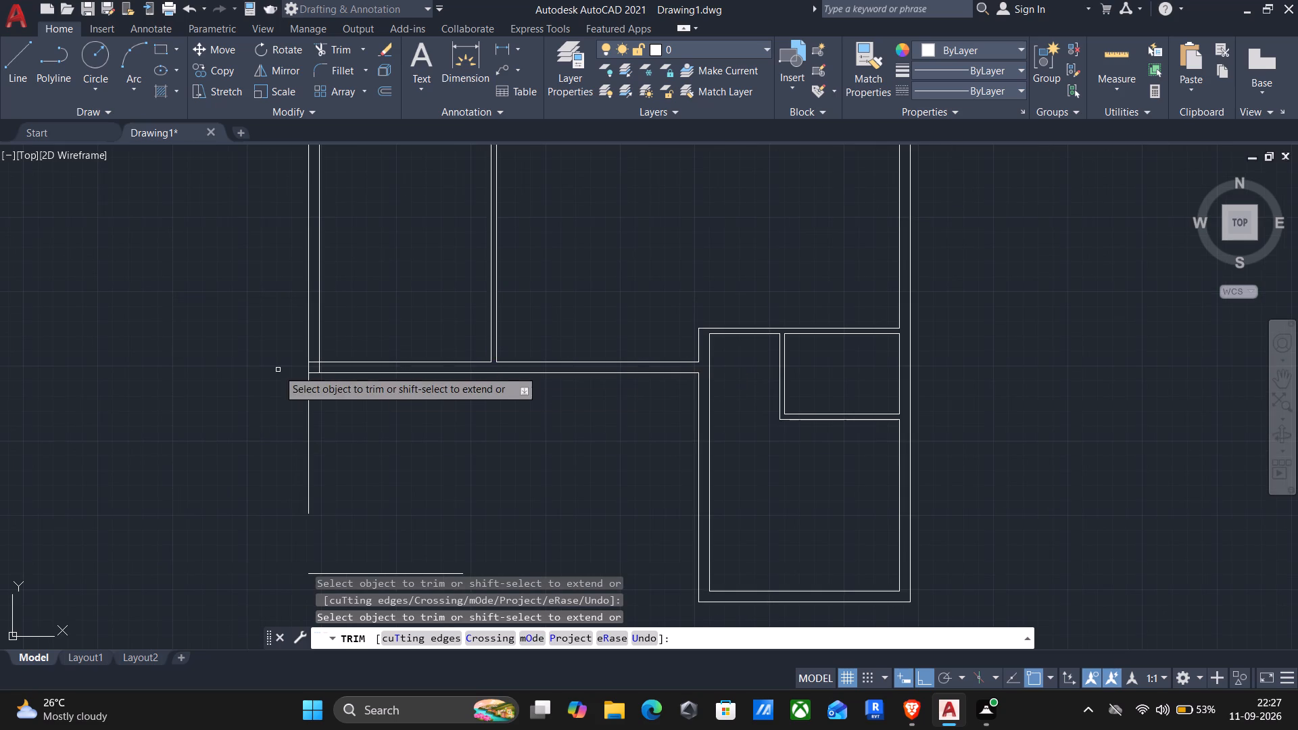
scroll(278, 370, up, 3)
scroll(406, 324, up, 2)
drag(406, 324, 457, 414)
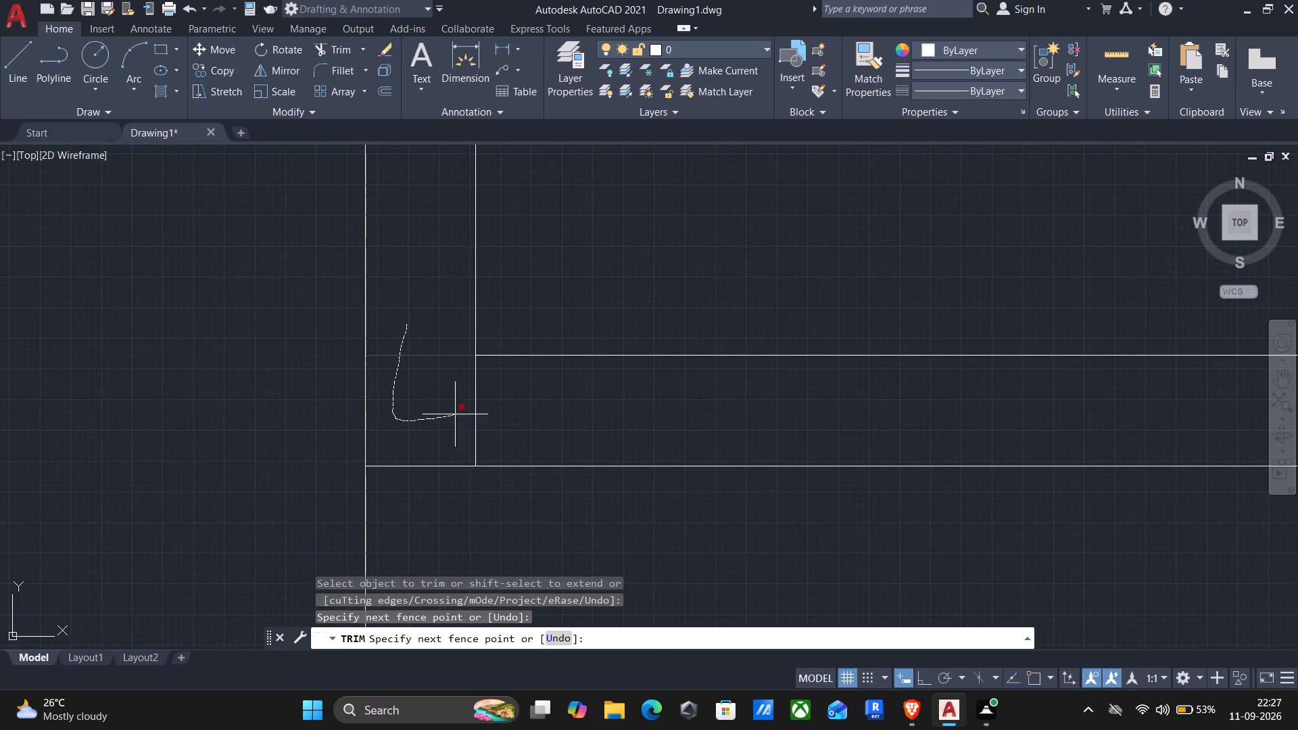
drag(457, 414, 516, 408)
scroll(516, 408, down, 8)
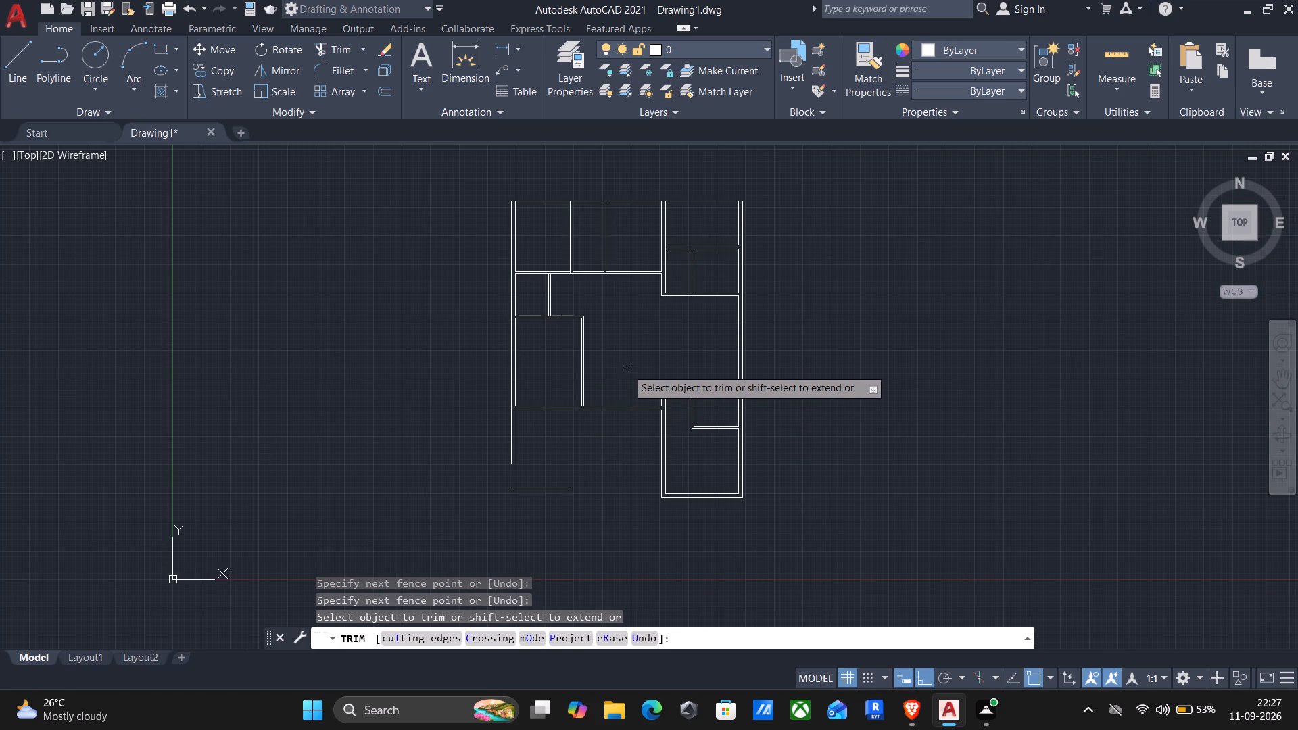
key(Escape)
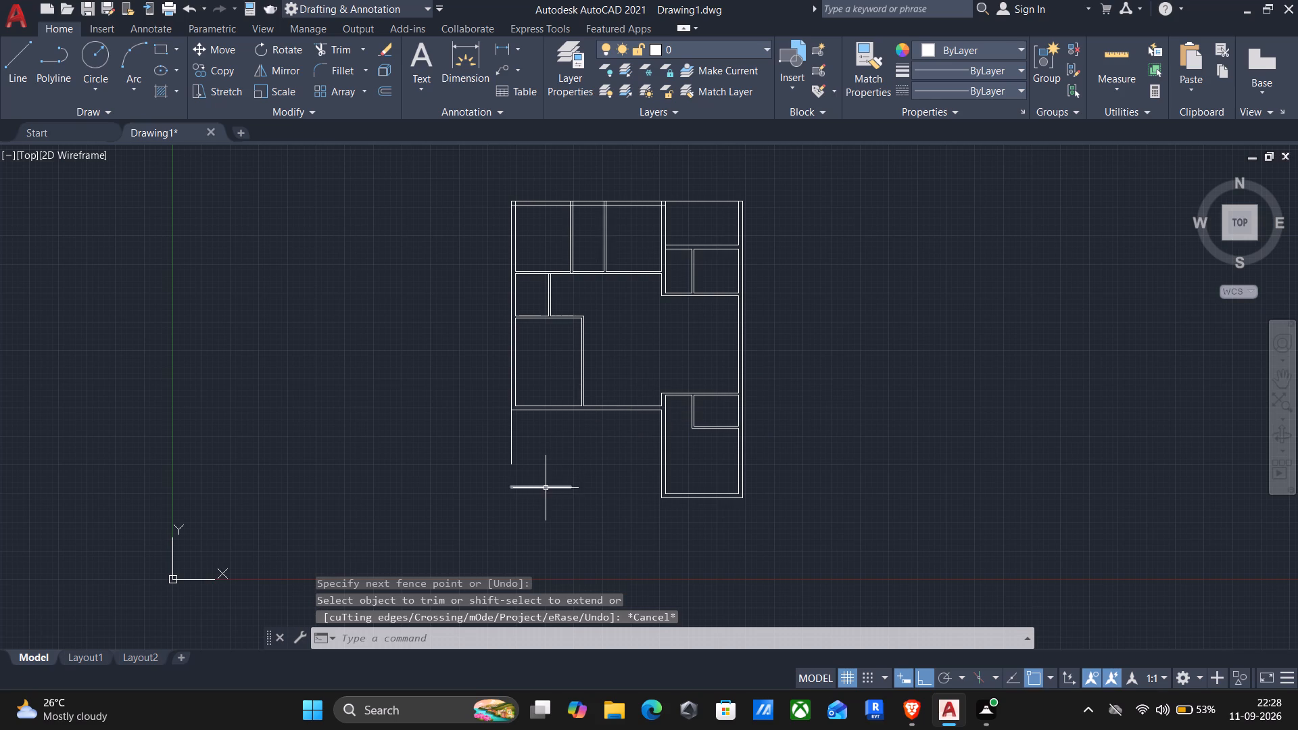
Fillet the outer left wall line with the short horizontal line below the main block to form a square corner.
key(f)
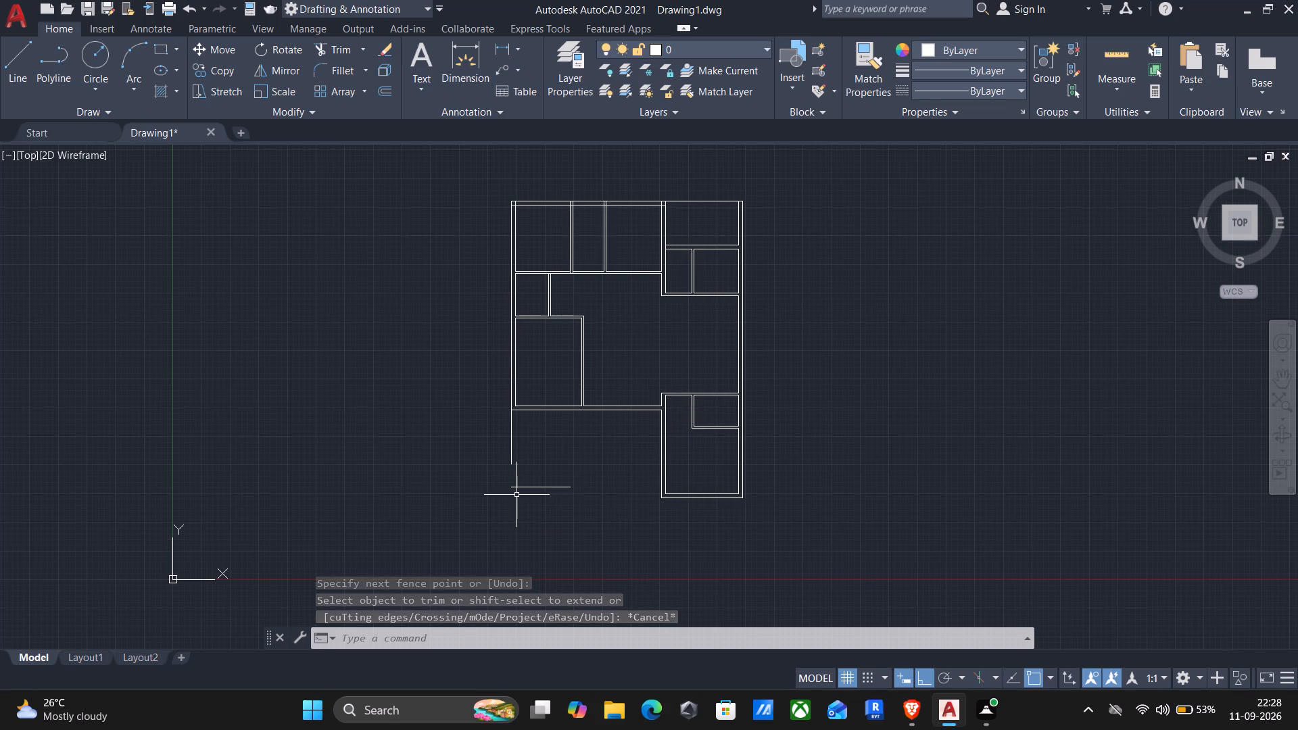
key(Return)
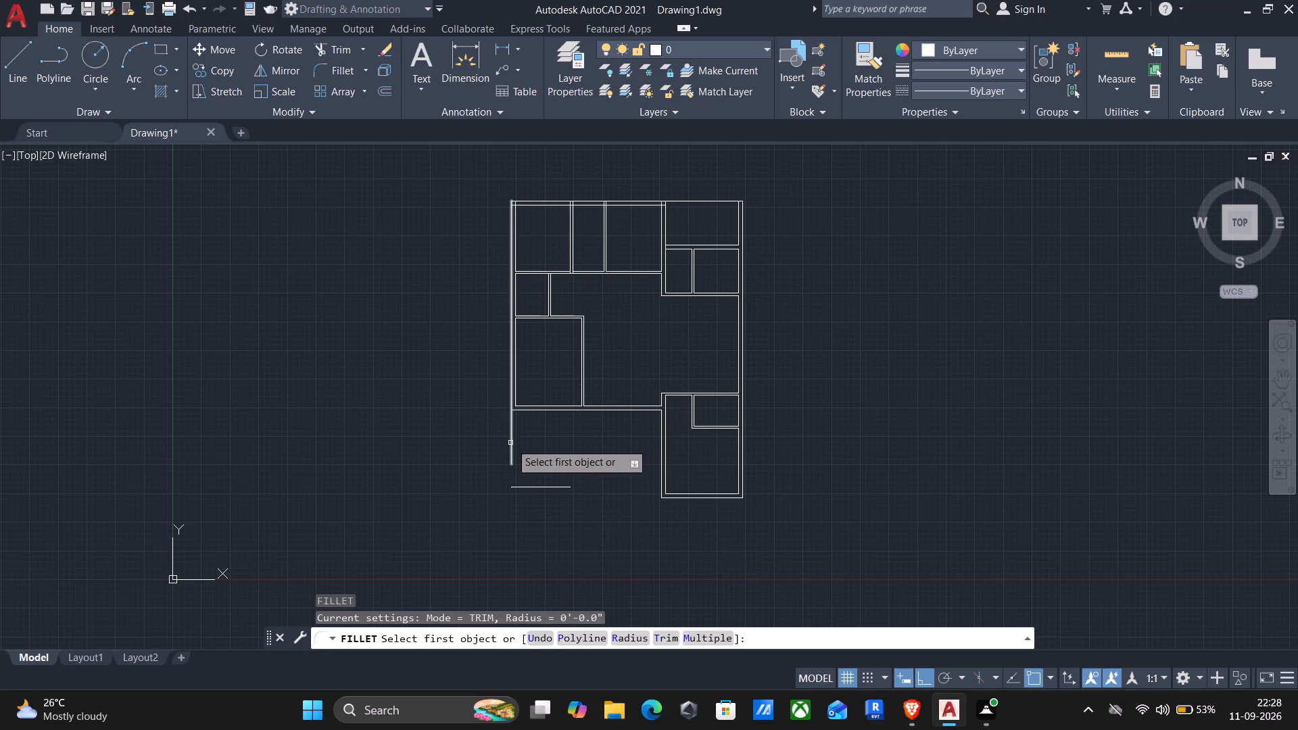
drag(515, 443, 535, 443)
click(511, 438)
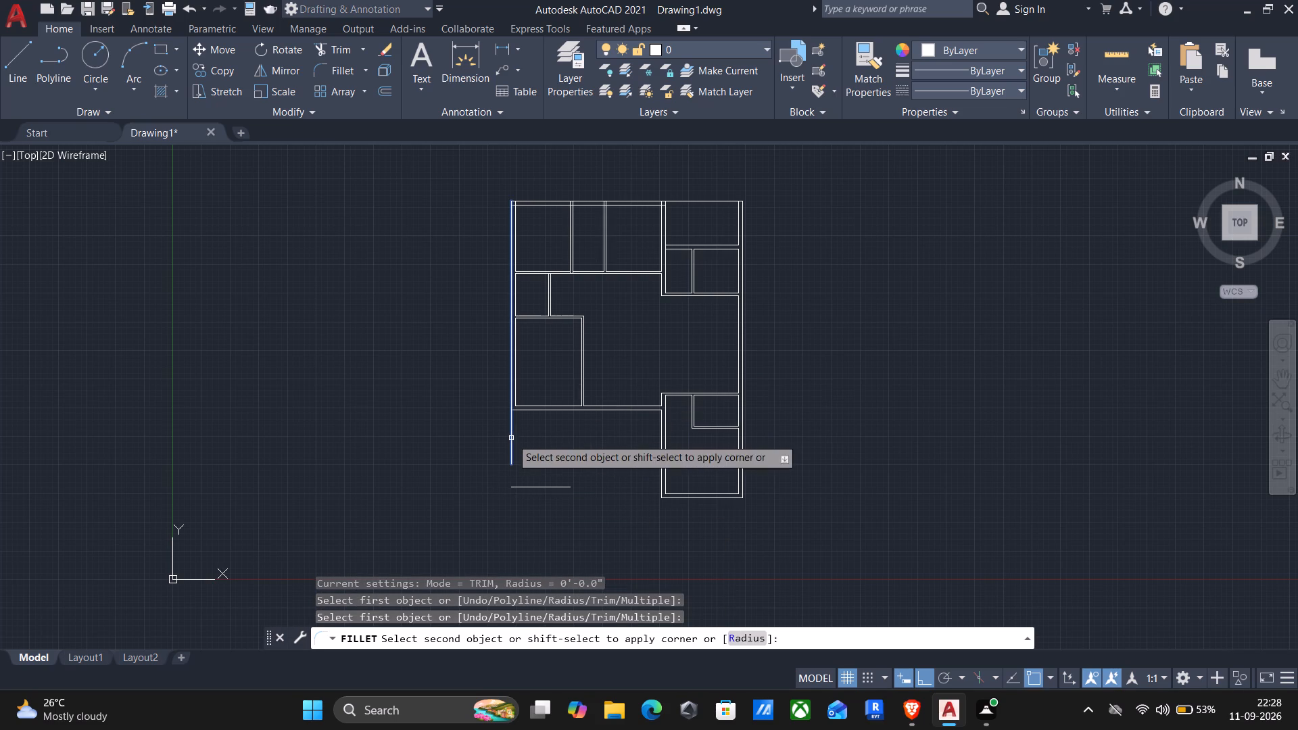
click(520, 487)
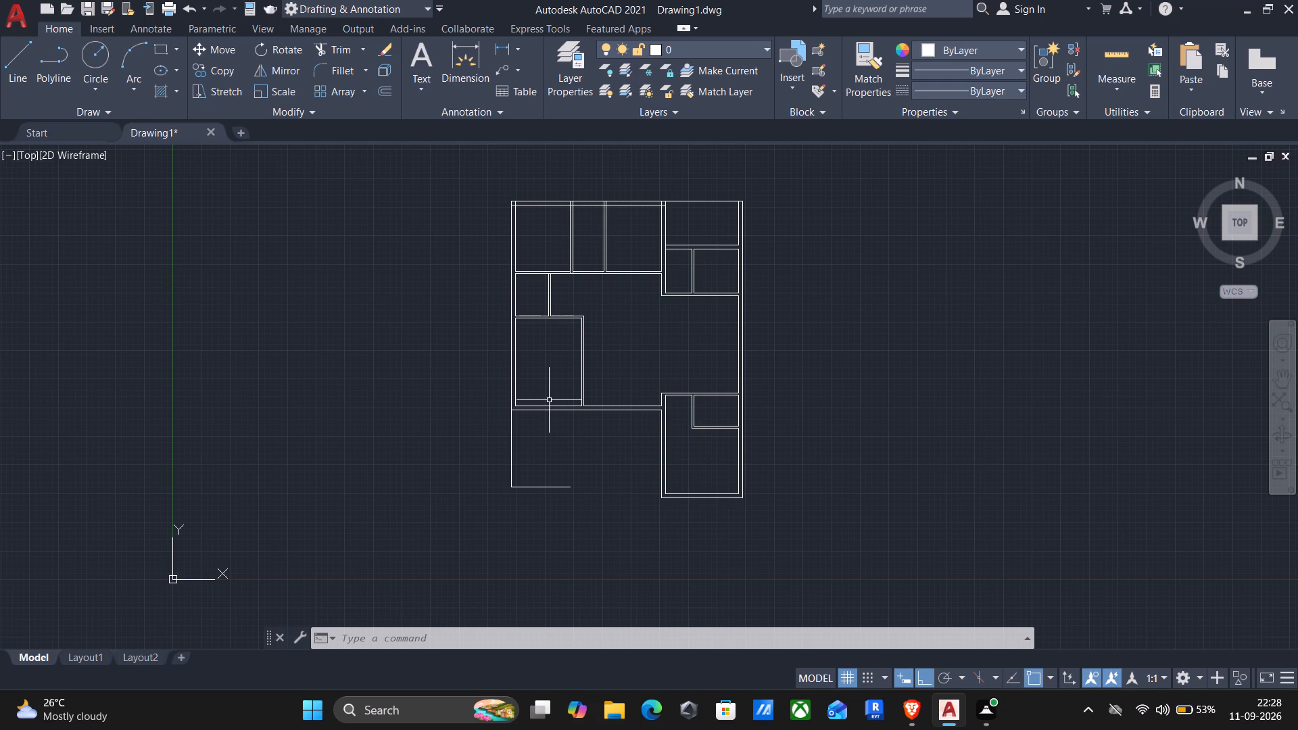
Extend the right-hand line of the lower-left room's partition down through the bottom wall to its outer line.
text(ex)
key(Return)
scroll(587, 399, up, 2)
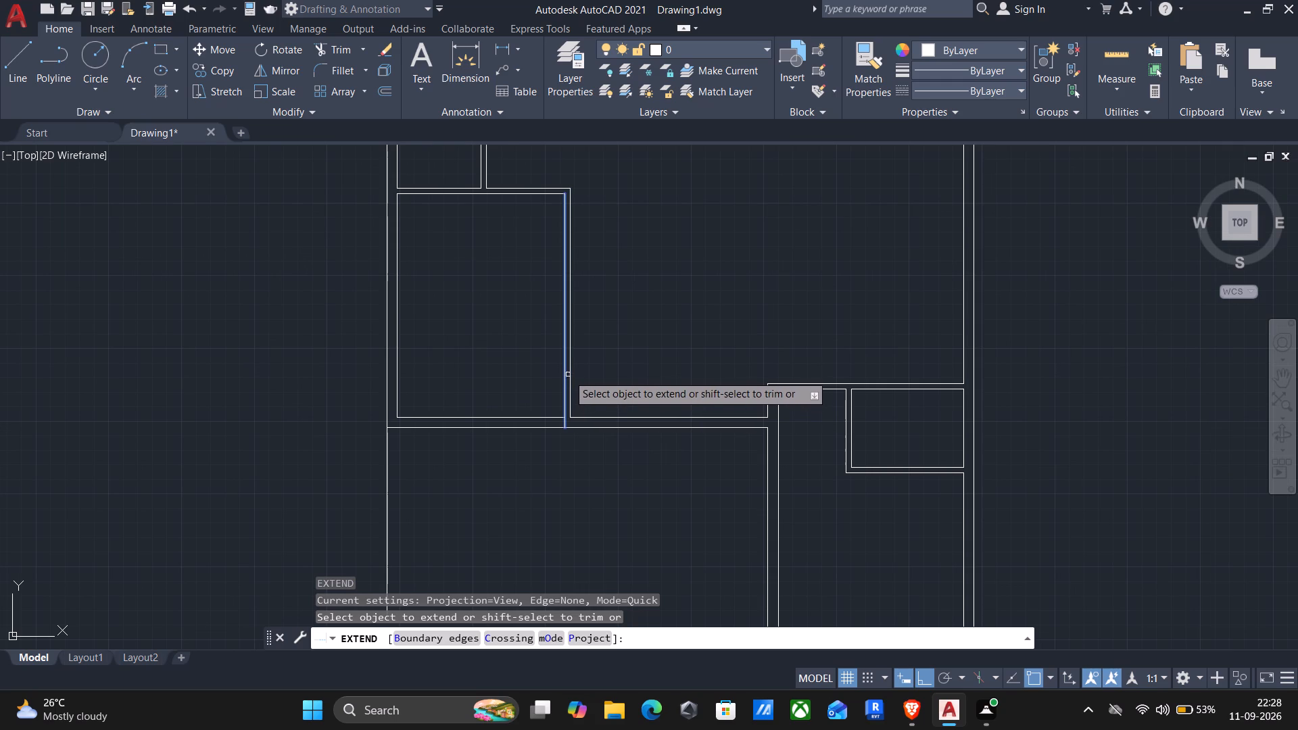
click(573, 371)
scroll(567, 373, up, 3)
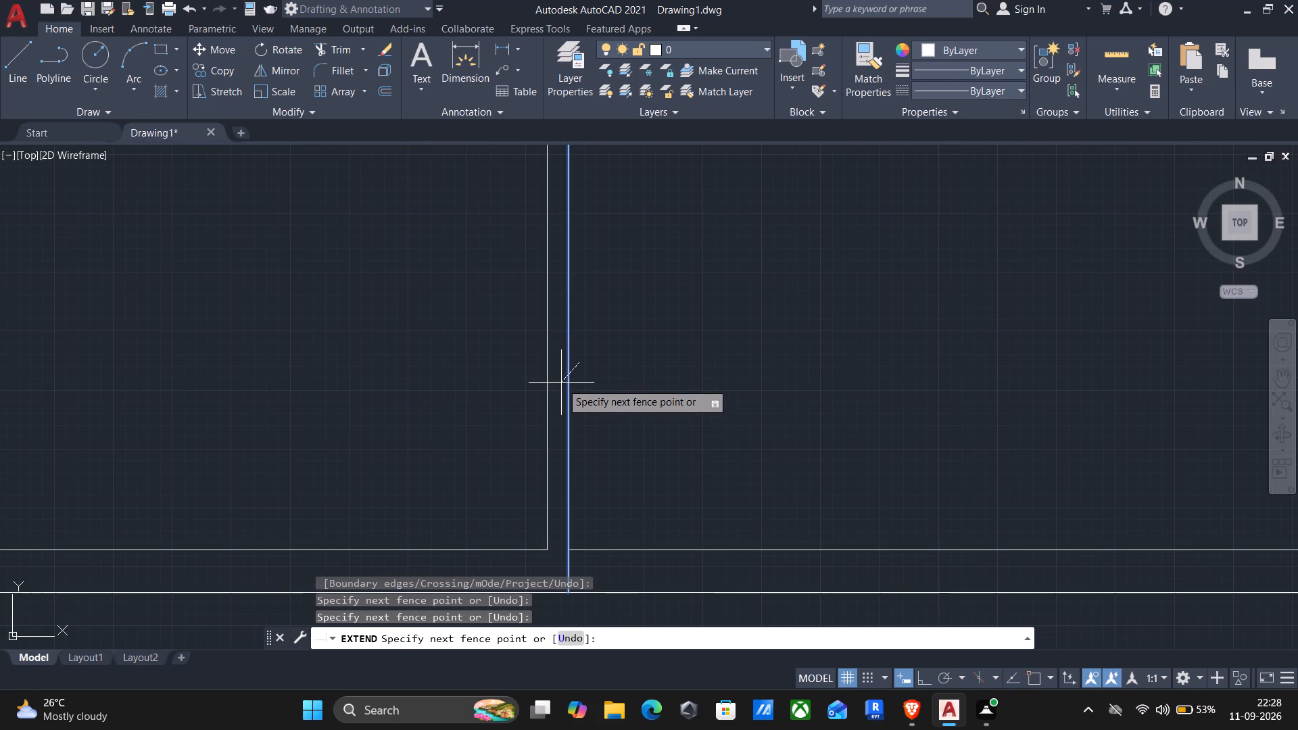
click(561, 383)
click(566, 378)
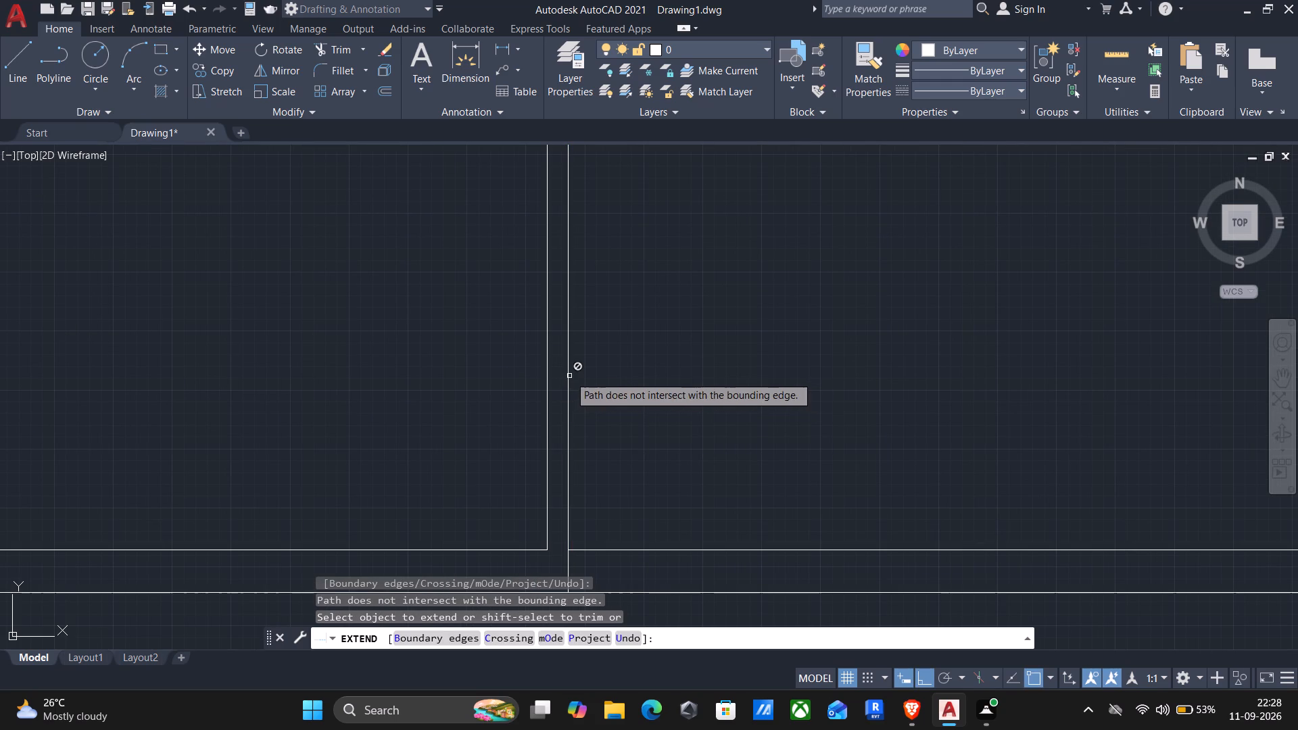
click(569, 376)
scroll(569, 376, down, 4)
scroll(574, 402, up, 3)
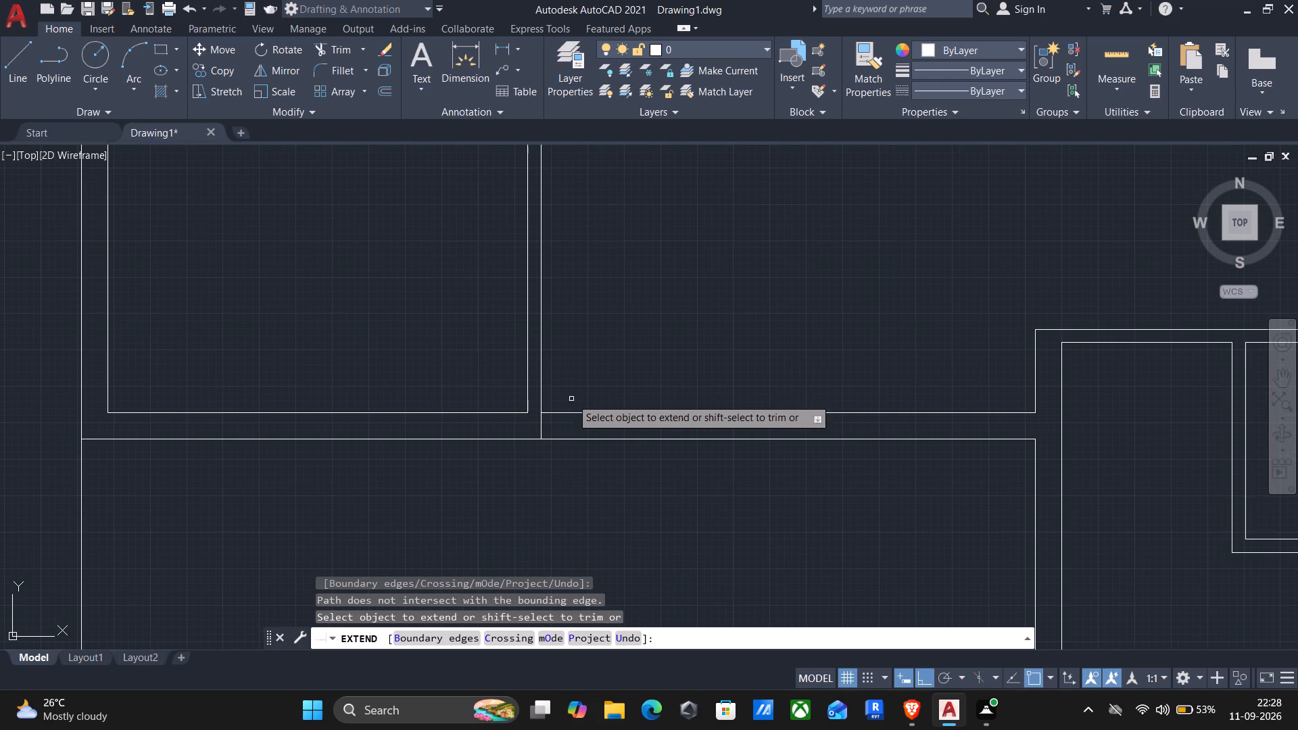
click(542, 385)
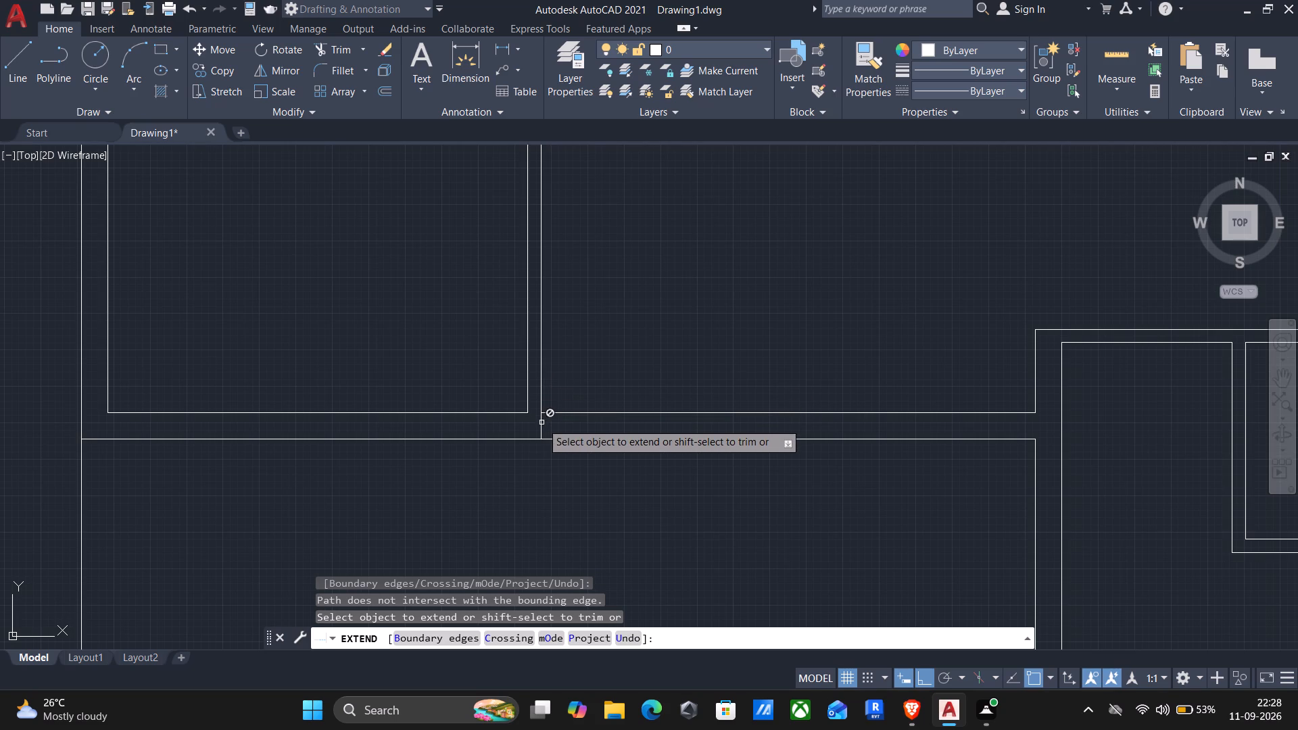
click(542, 423)
scroll(541, 451, down, 3)
middle_drag(555, 502, 577, 414)
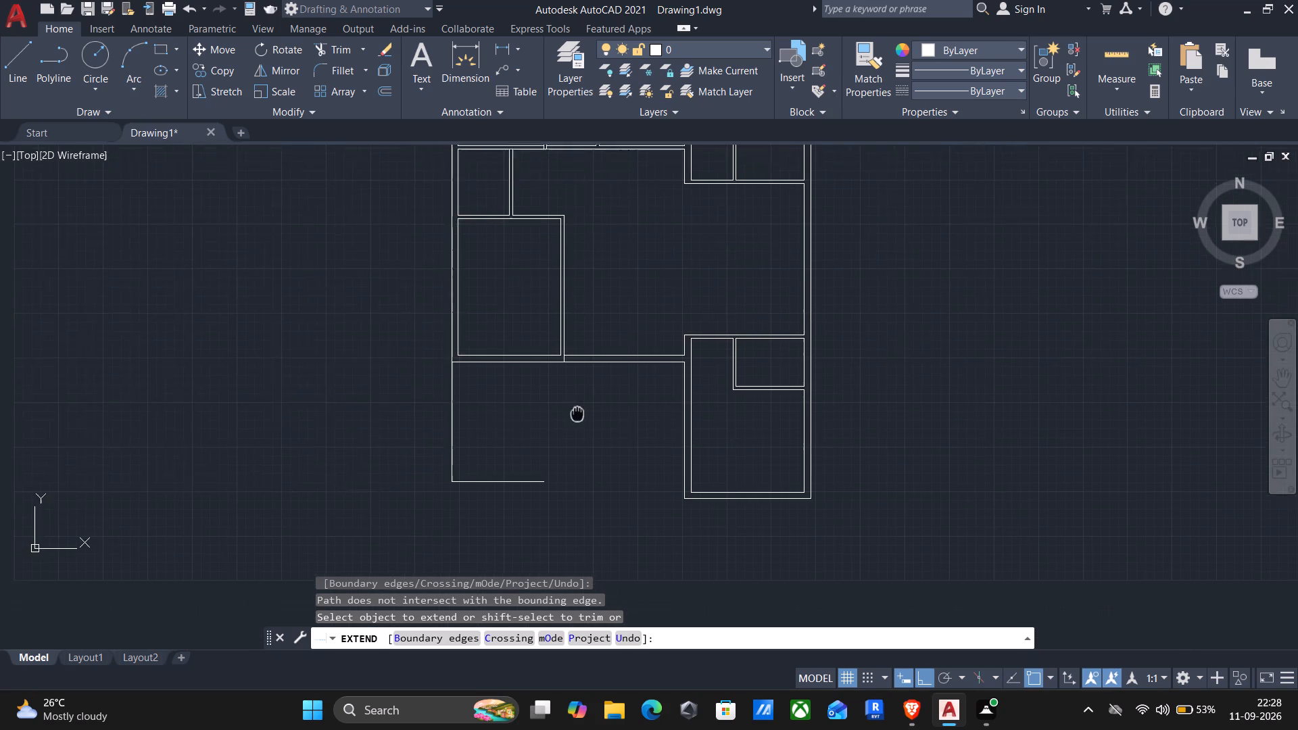
middle_drag(577, 414, 575, 410)
key(Escape)
Draw a horizontal line continuing the open outline below the main block rightward from its free end, past the partition's alignment.
key(l)
key(Return)
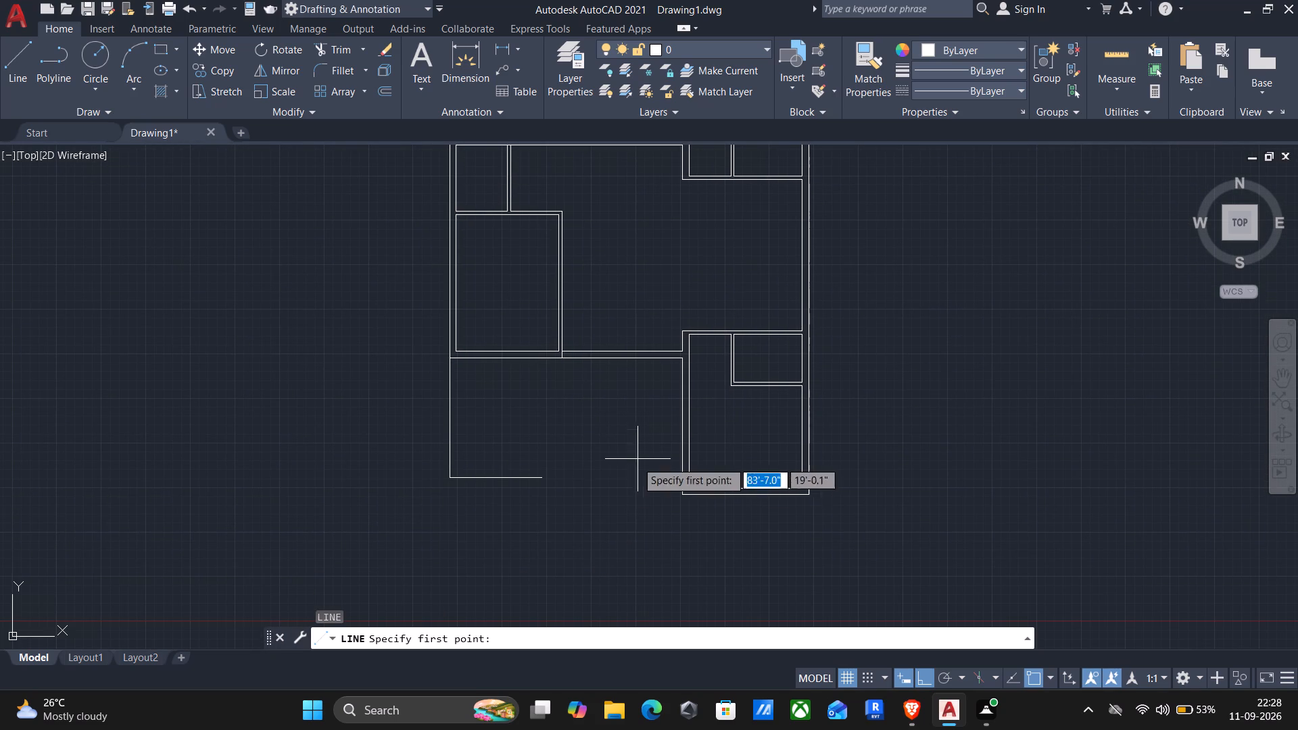
click(542, 479)
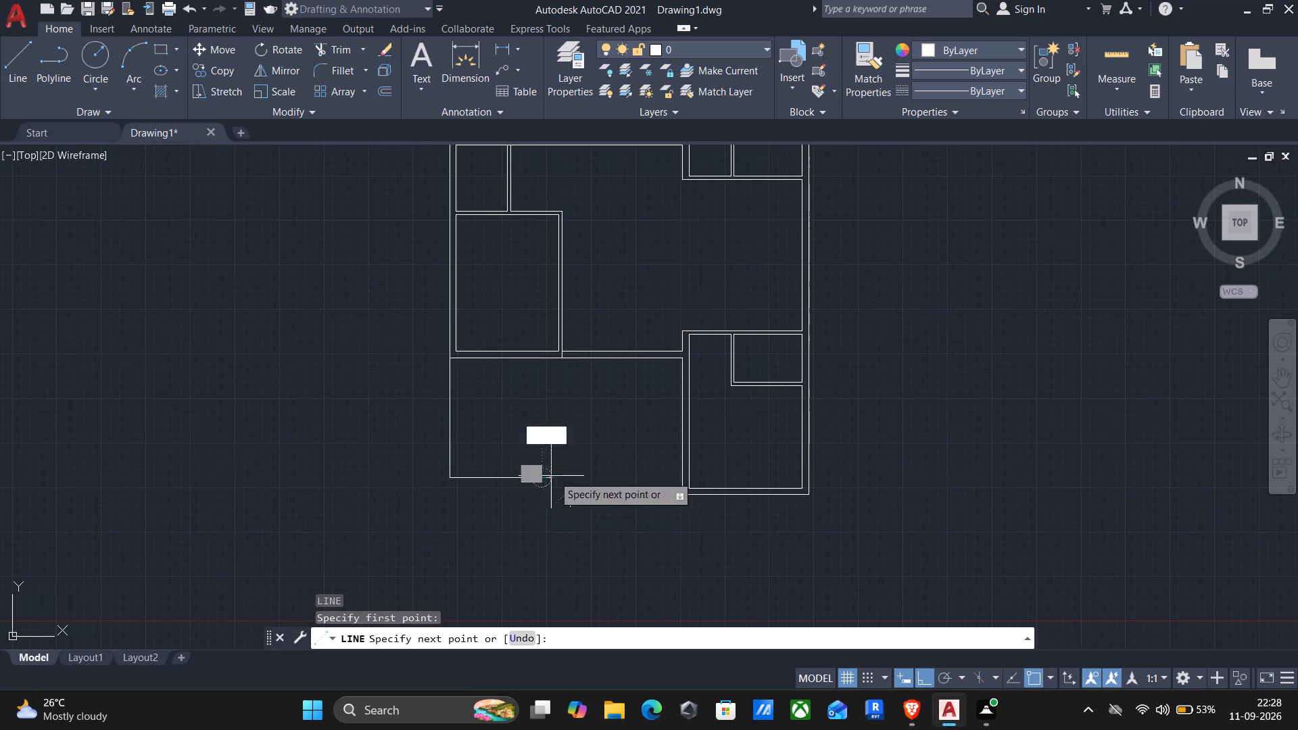
click(614, 469)
key(Return)
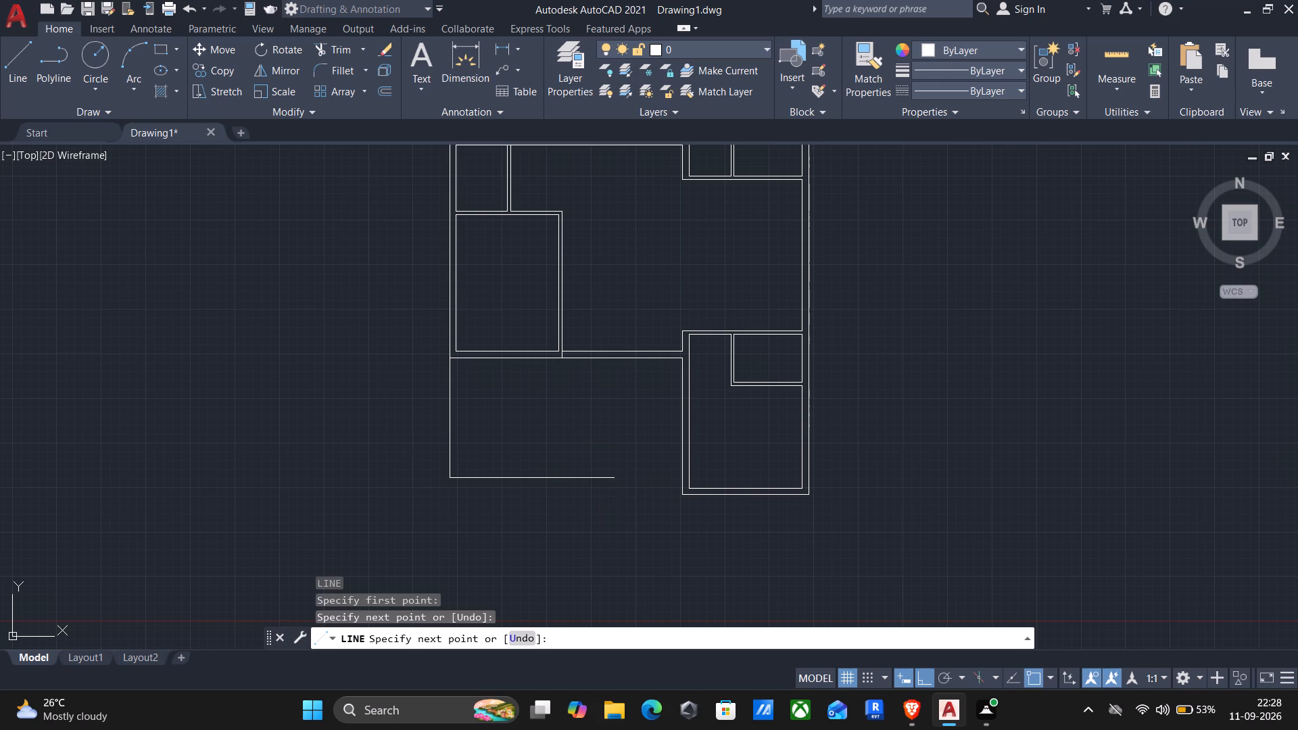
Extend the partition's right-hand line down to the horizontal line below the main block, closing the area beneath the lower-left room.
key(e)
key(x)
key(Return)
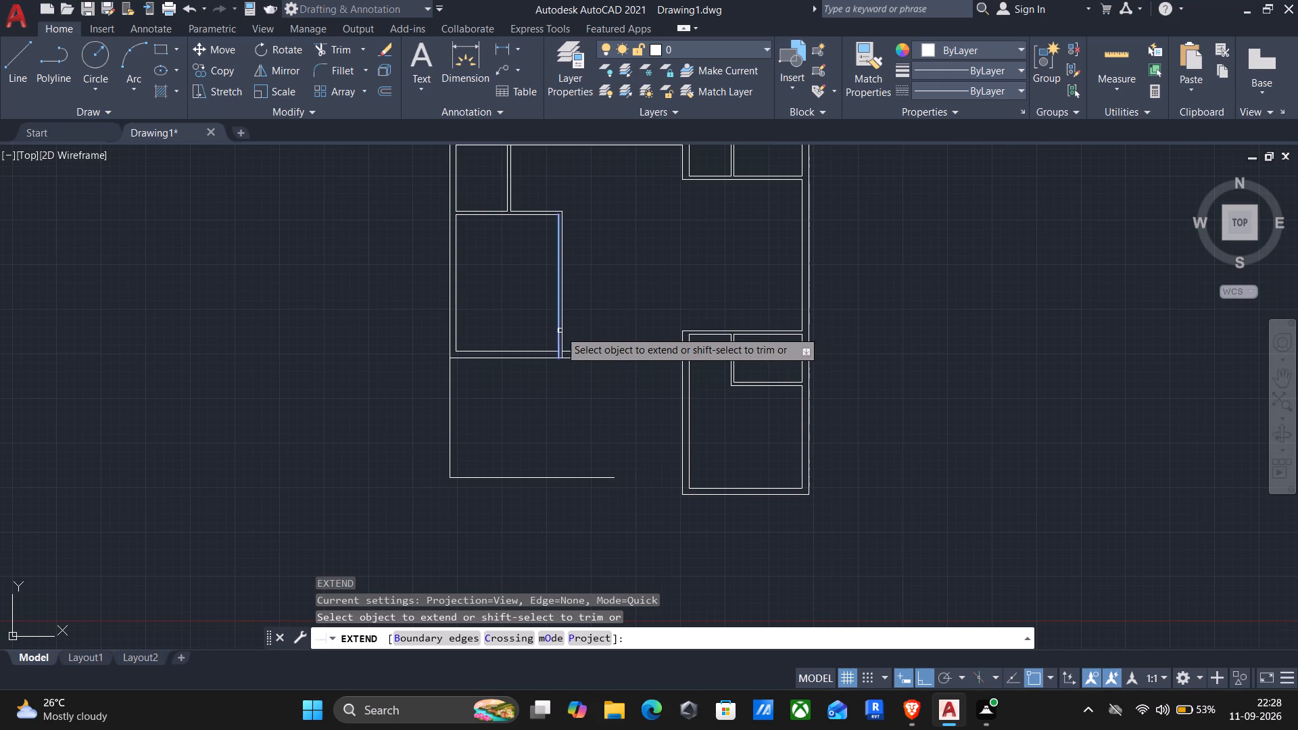
scroll(564, 333, up, 3)
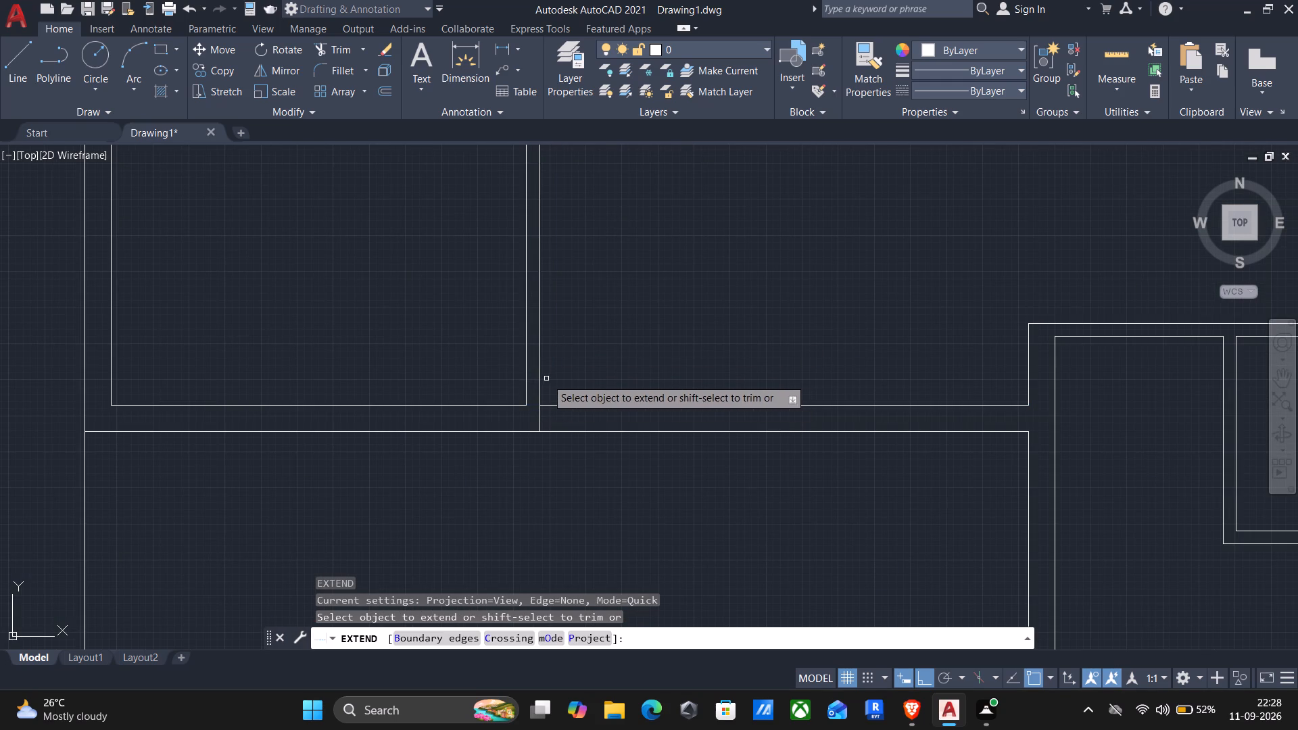
scroll(544, 377, down, 2)
click(544, 374)
scroll(583, 421, down, 1)
middle_click(602, 457)
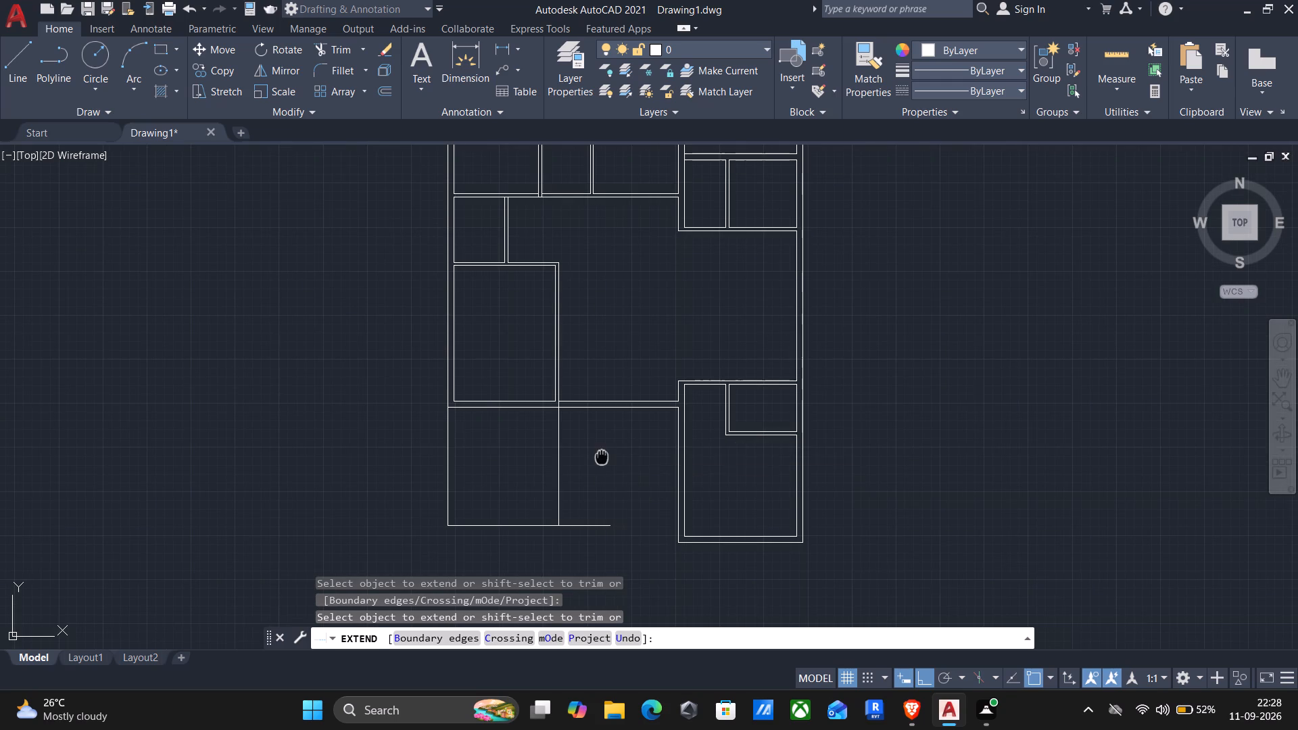
key(Escape)
Trim the excess of the bottom horizontal line beyond the extended partition line.
text(tr)
key(Return)
drag(587, 490, 579, 537)
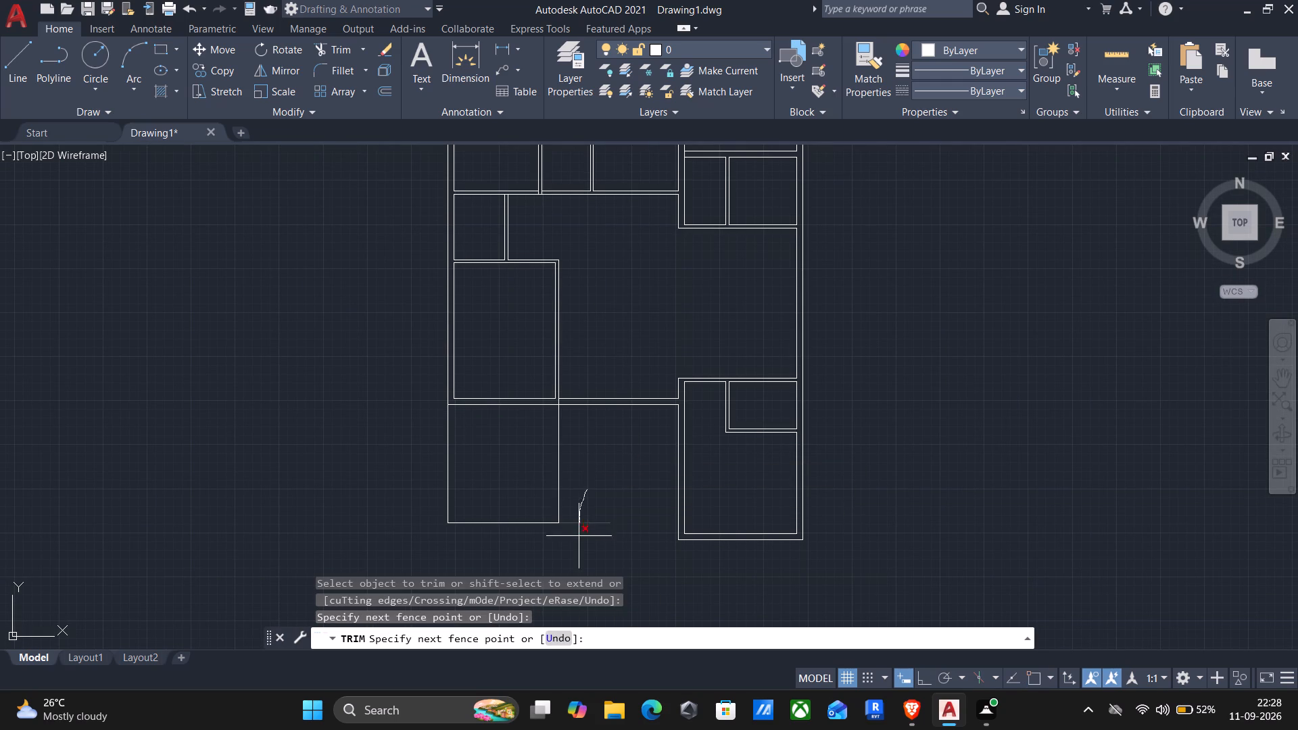
drag(579, 537, 582, 545)
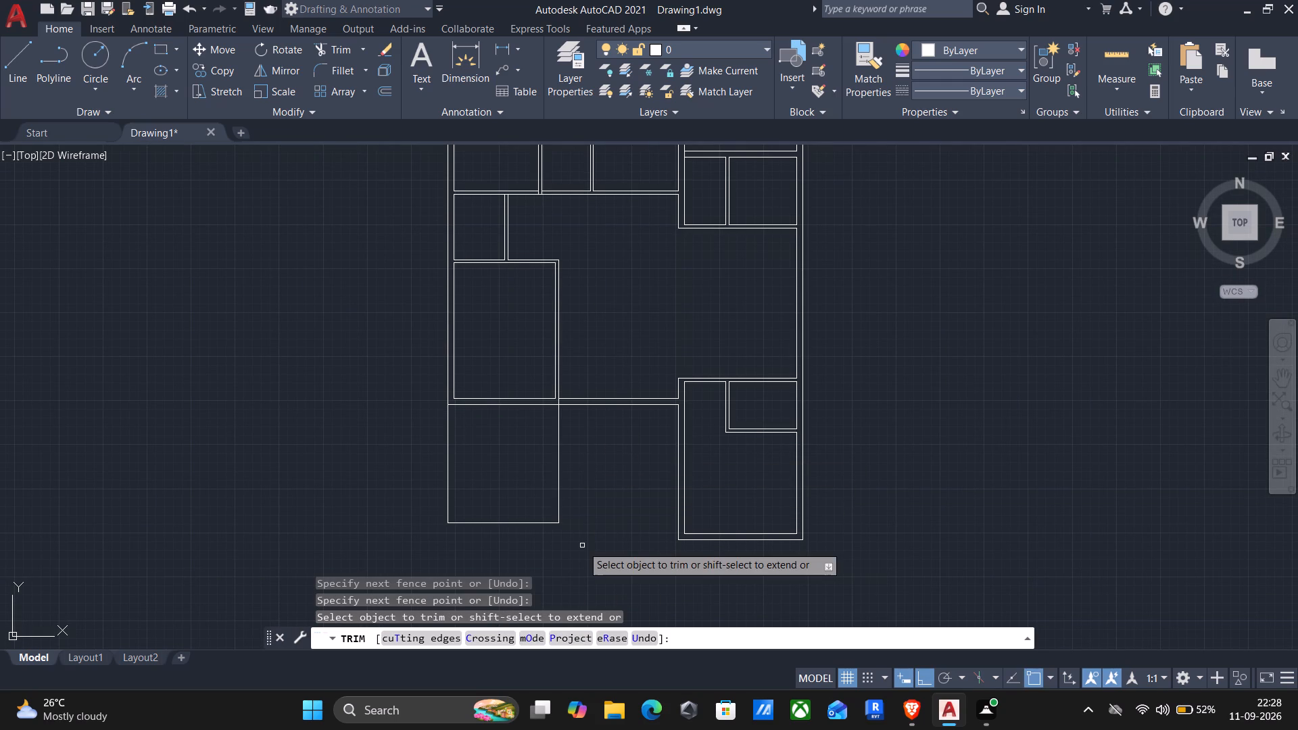
middle_drag(596, 525, 549, 524)
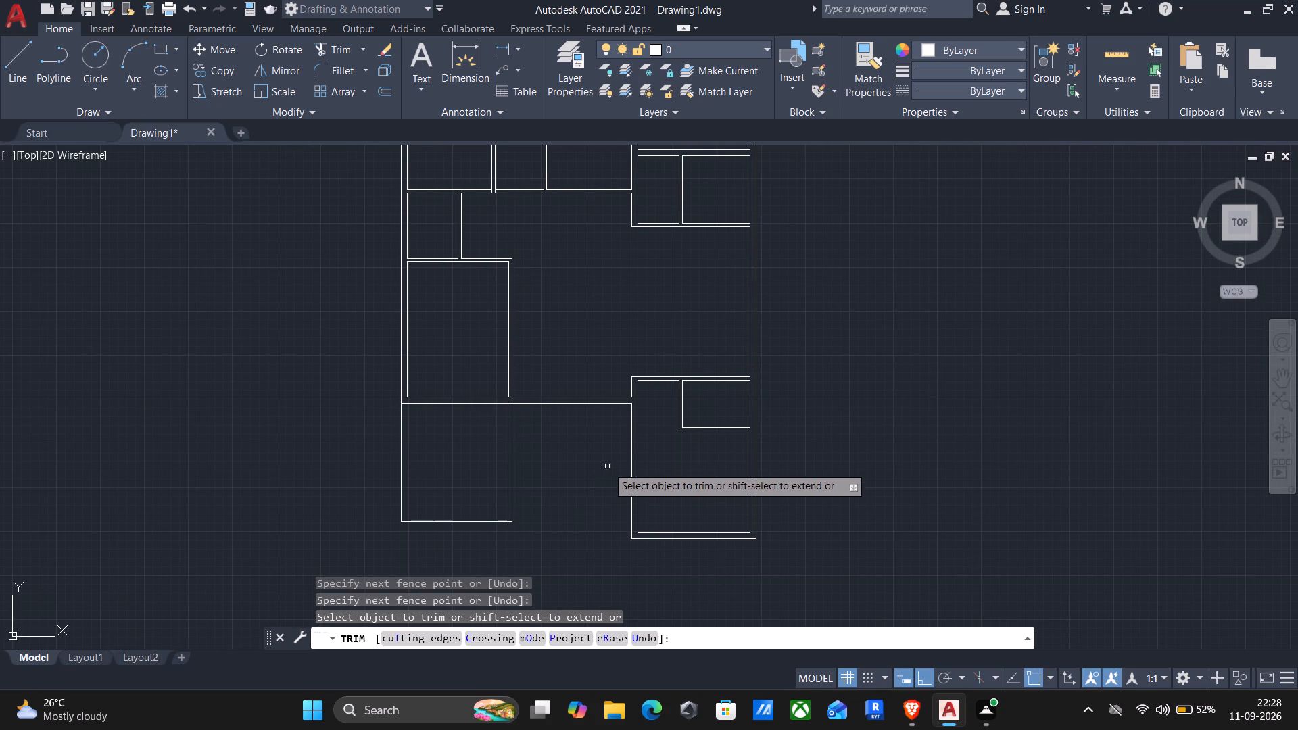
middle_drag(556, 232, 525, 438)
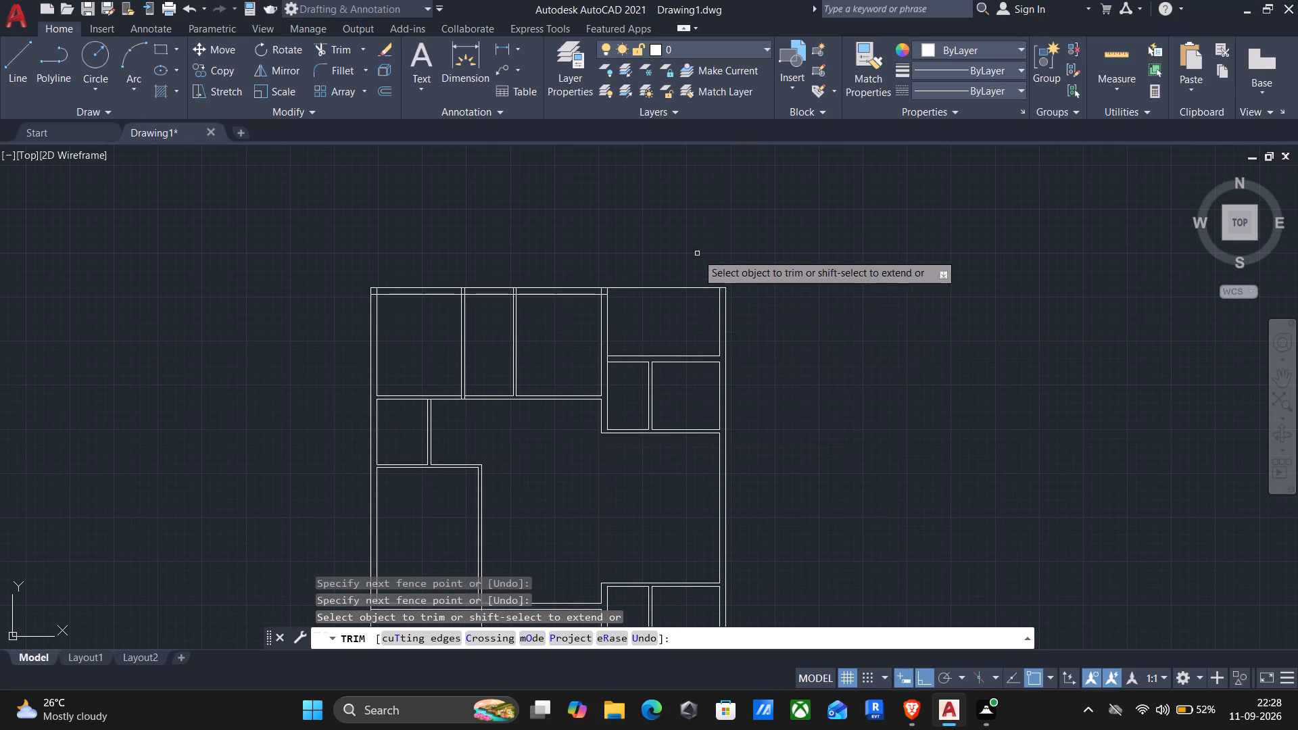
key(Escape)
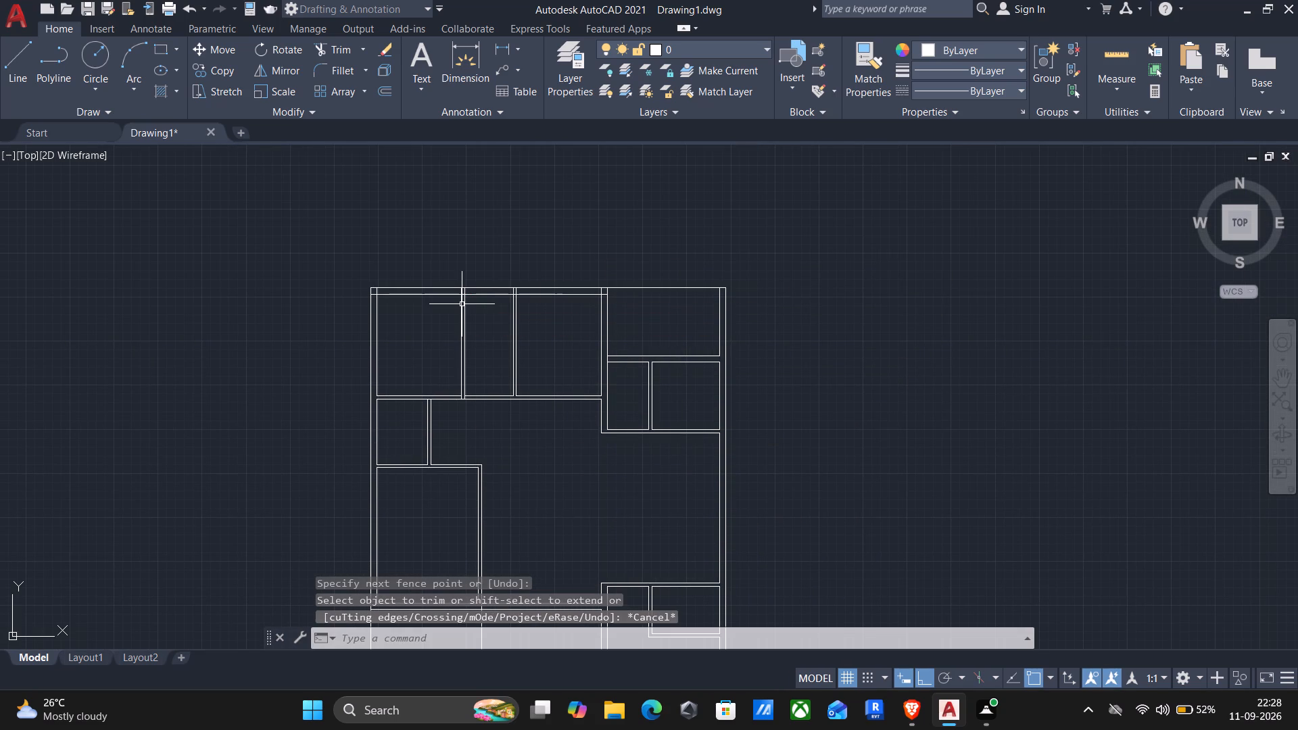
Trim the overlapping inner wall lines at the top-left corner of the floor plan.
text(tr)
key(Return)
scroll(382, 289, up, 6)
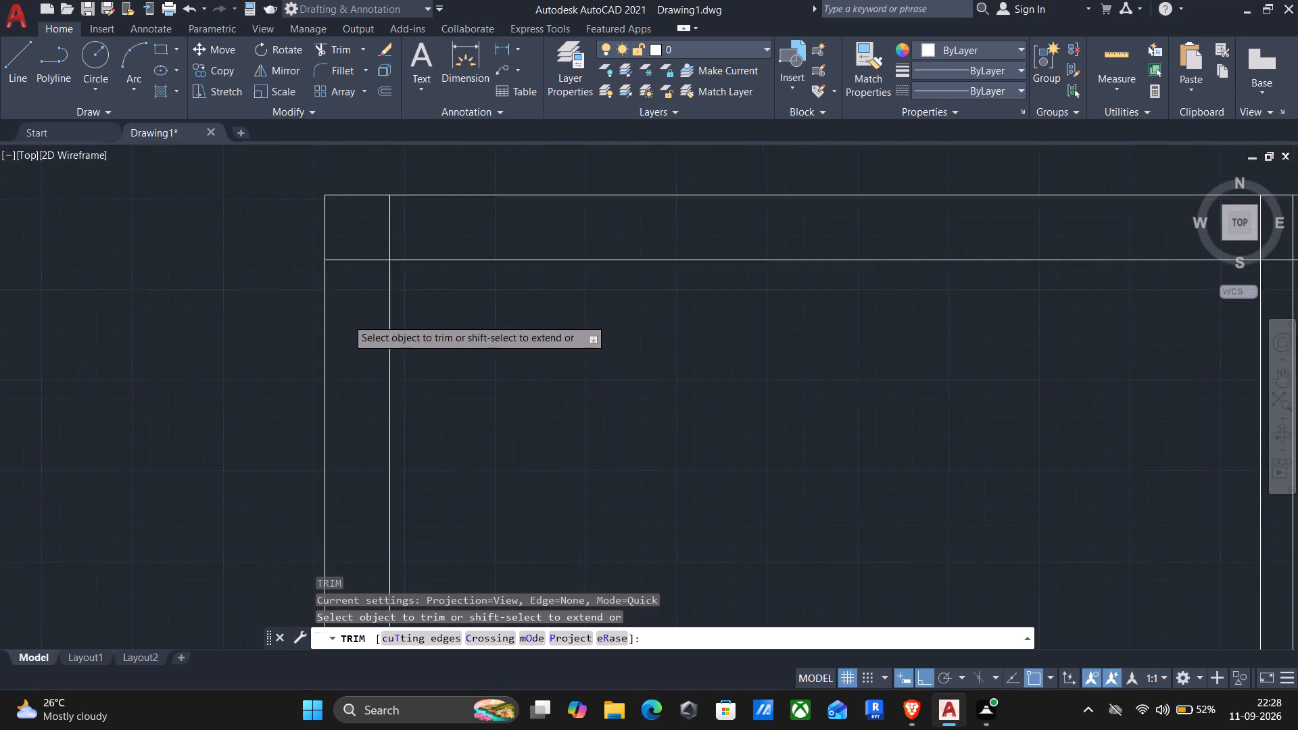
drag(356, 270, 433, 172)
Trim the overlapping lines where the first partition from the left meets the top wall to form an open T-junction.
scroll(433, 172, down, 4)
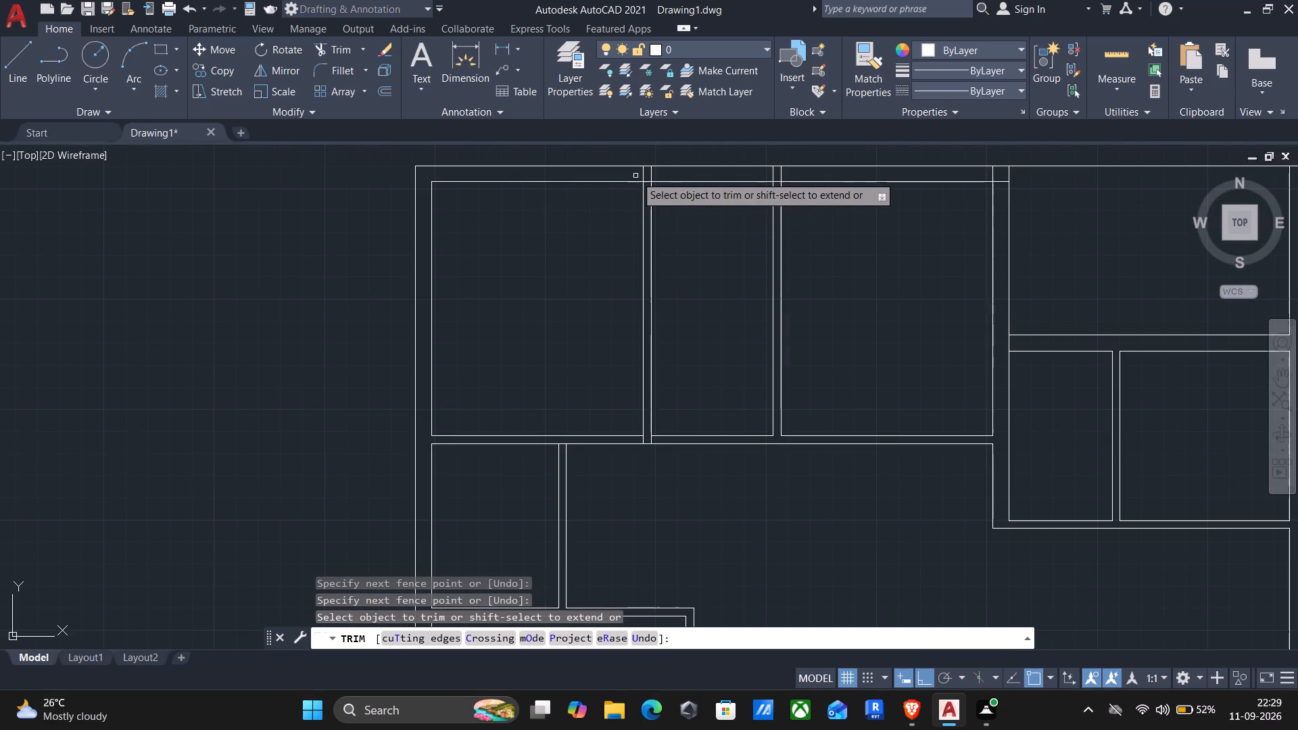
scroll(636, 173, up, 3)
drag(627, 182, 684, 181)
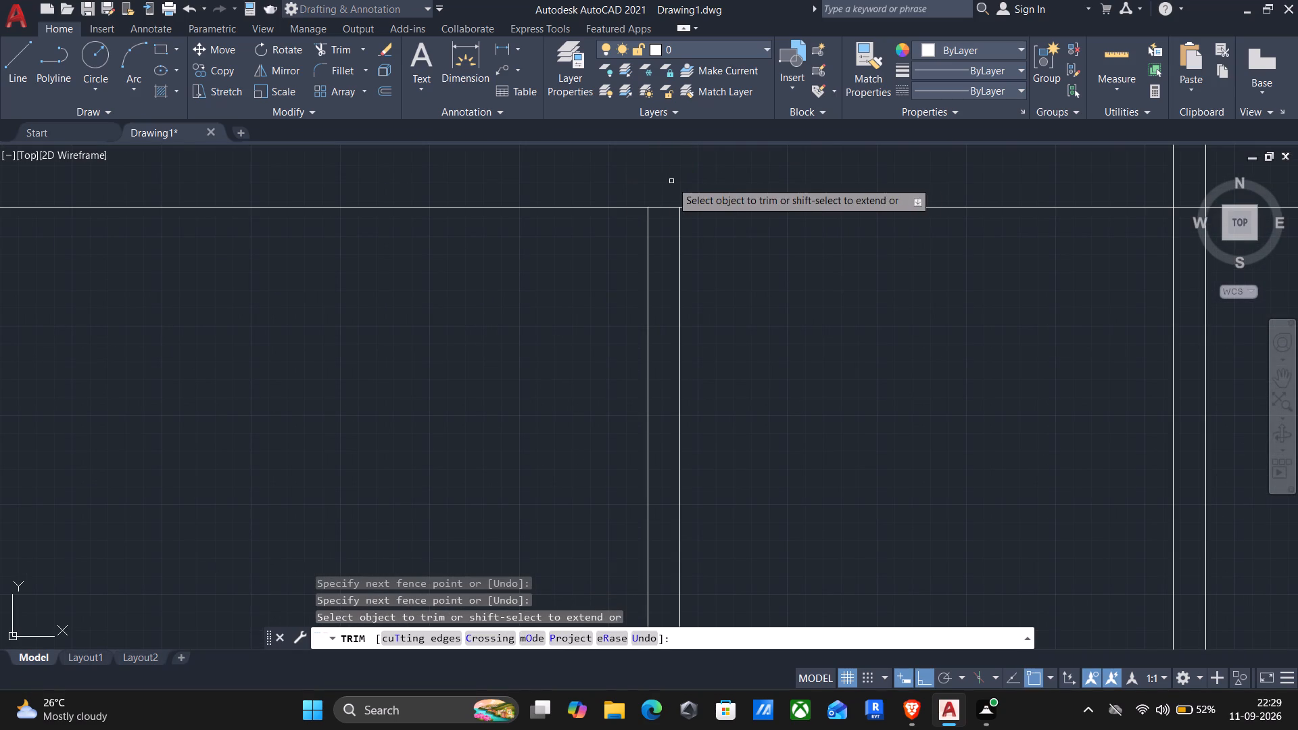
scroll(675, 230, up, 3)
scroll(638, 156, down, 2)
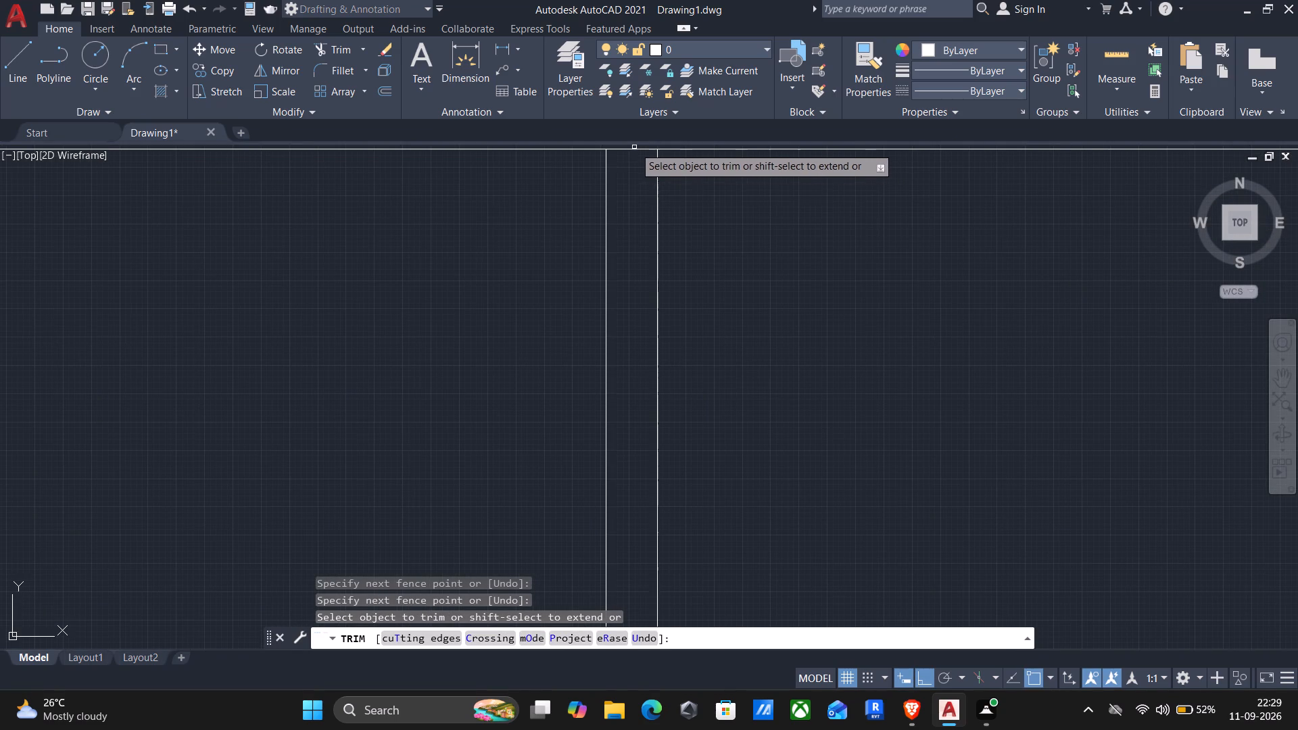
middle_drag(642, 205, 606, 293)
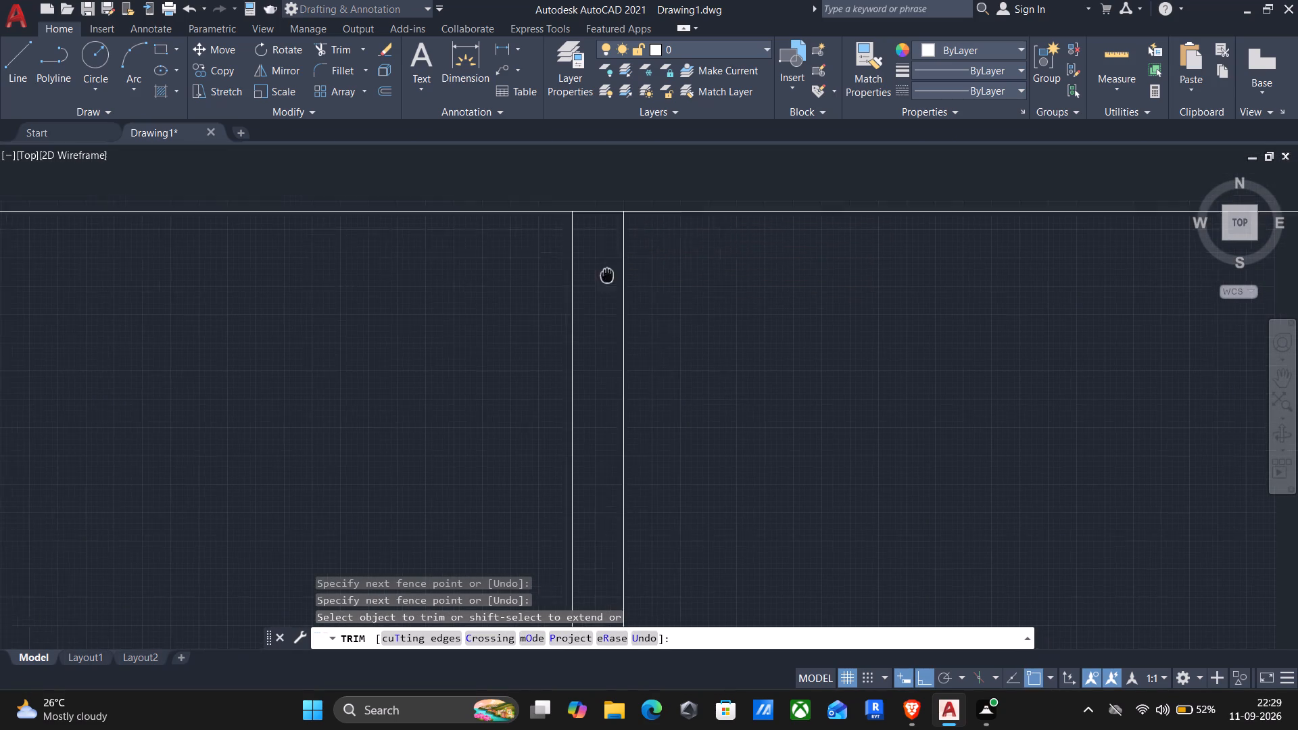
middle_drag(606, 293, 606, 344)
drag(599, 275, 597, 315)
scroll(597, 316, down, 3)
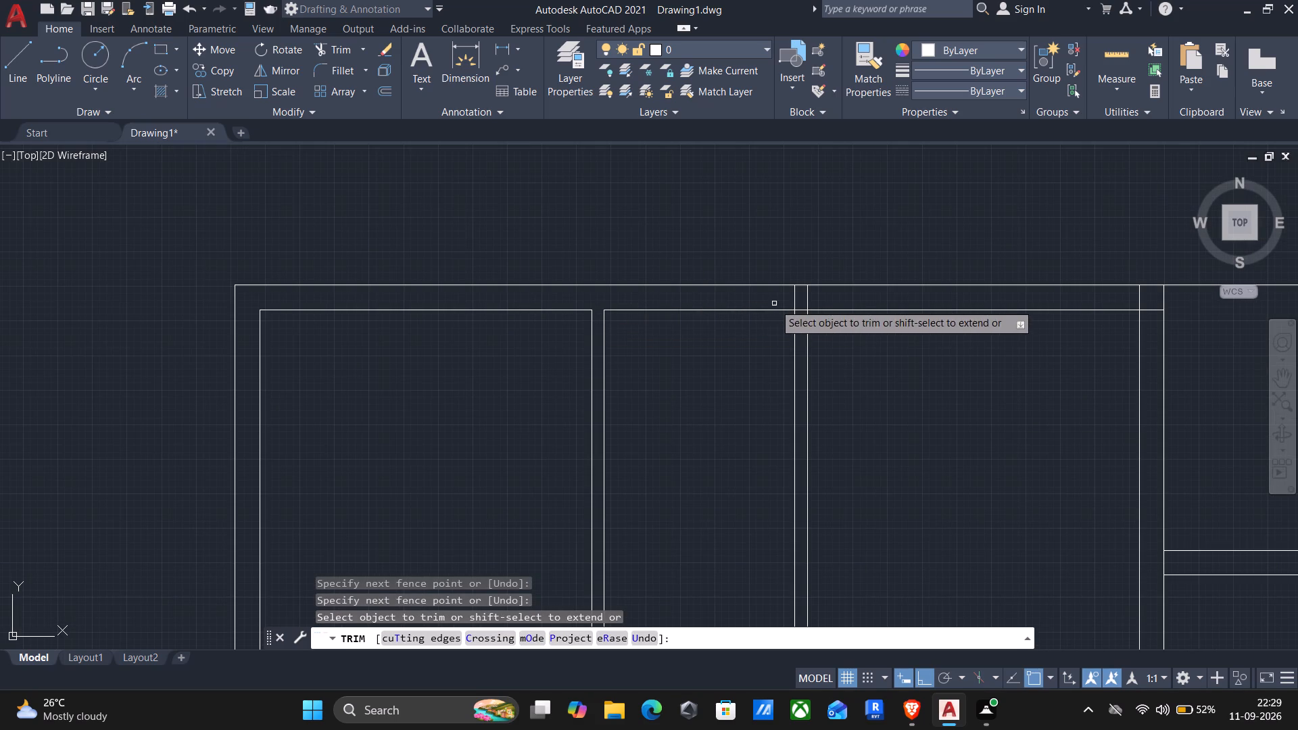
Trim the overlapping lines where the second partition from the left meets the top wall to form an open T-junction.
scroll(794, 314, up, 4)
drag(809, 309, 846, 249)
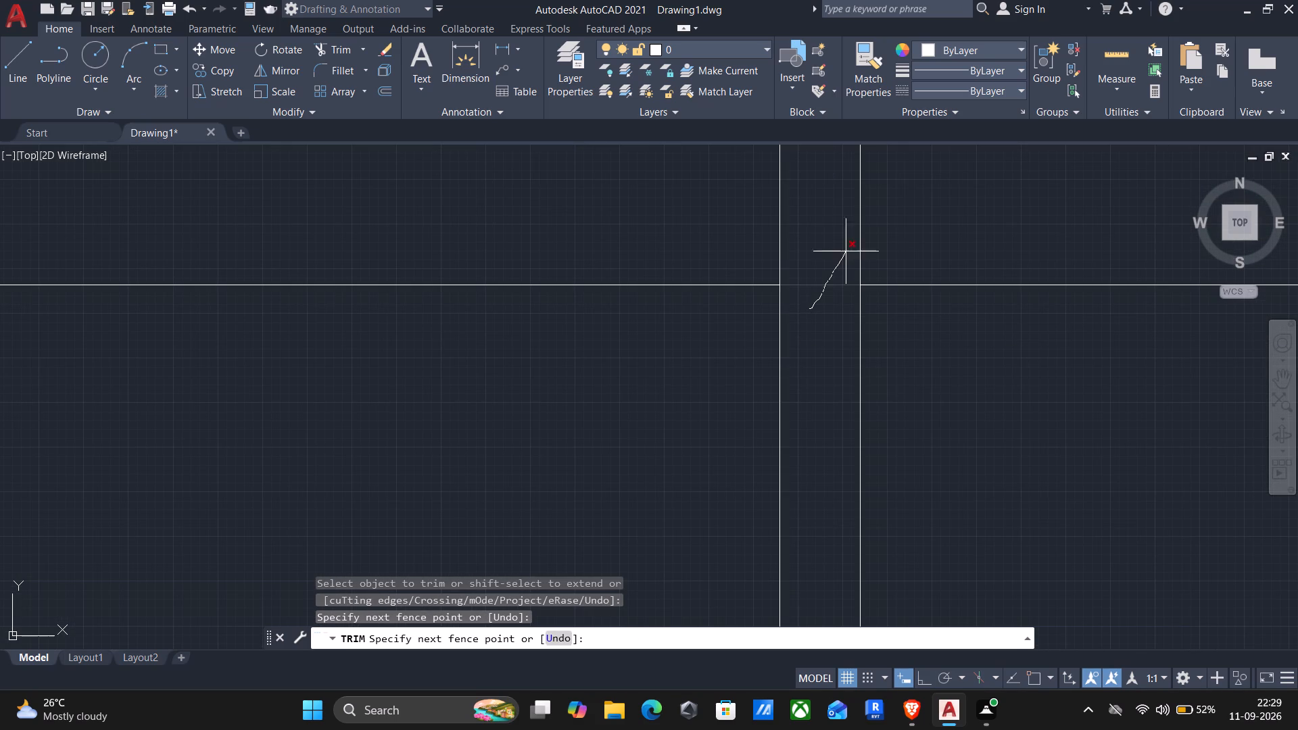
drag(846, 249, 986, 210)
scroll(986, 207, down, 4)
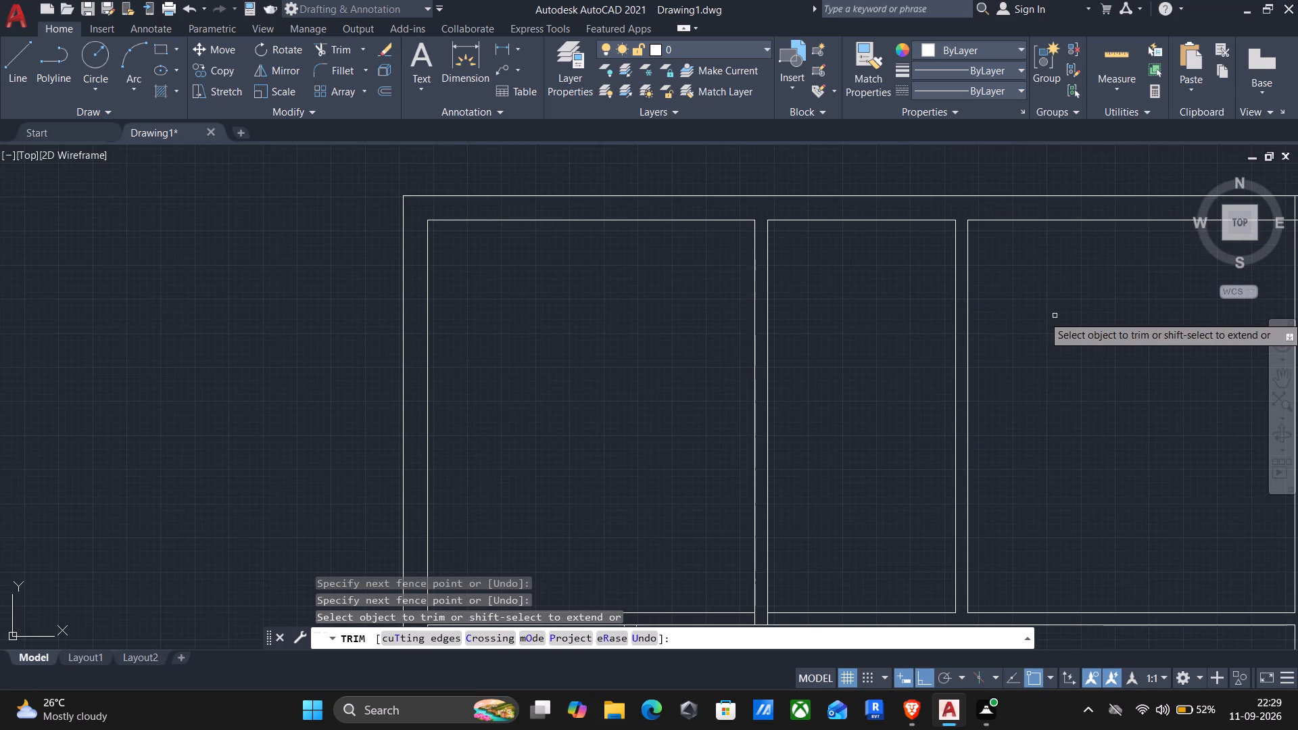
Trim the overlapping inner wall lines at the upper right corner of the third room from the left along the top wall.
middle_drag(1056, 320, 802, 472)
scroll(1042, 371, up, 3)
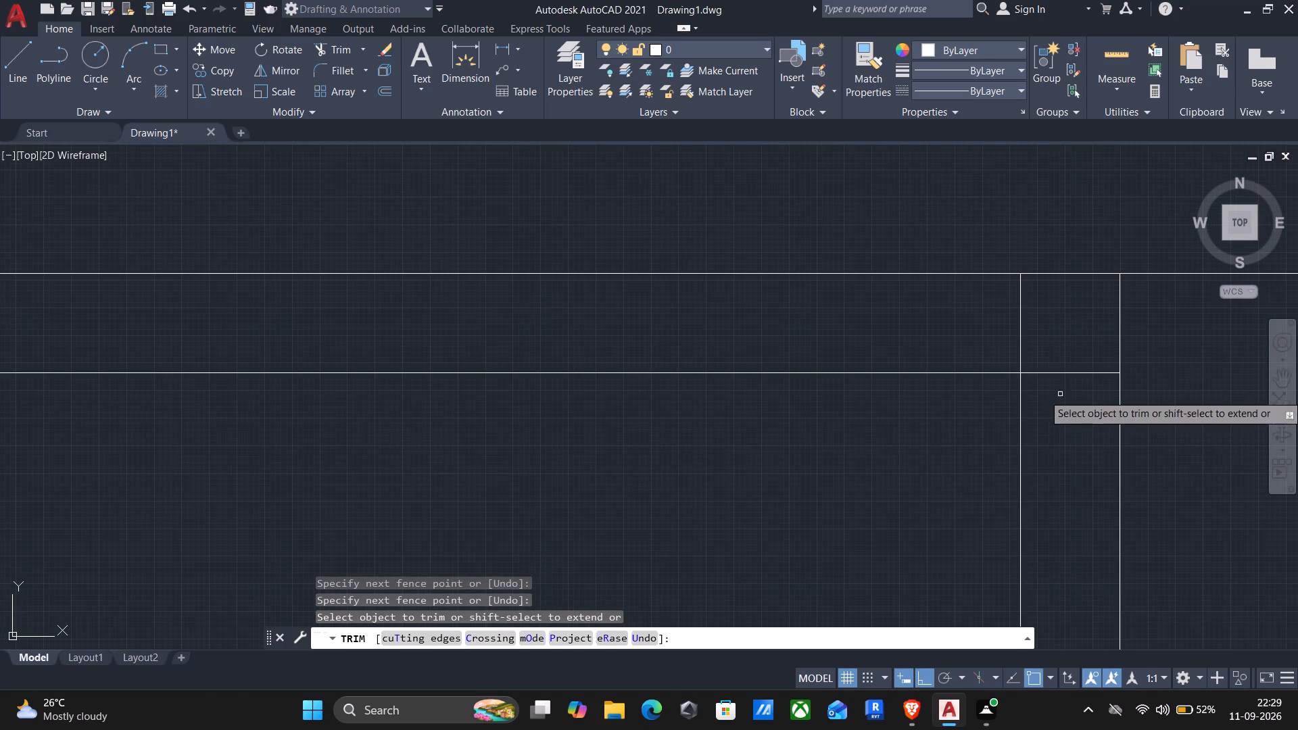
drag(1059, 392, 944, 343)
scroll(923, 337, down, 4)
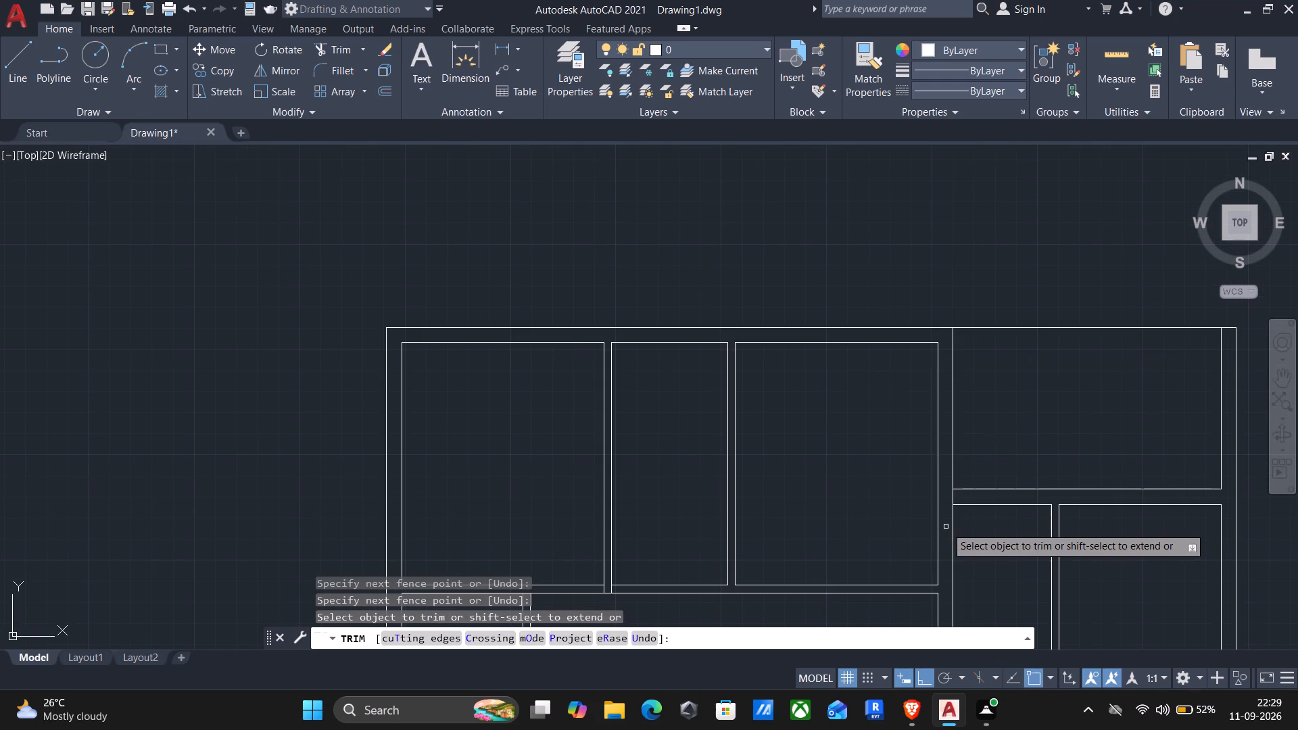
Trim the line closing off the horizontal wall below the upper-right room where it meets the vertical wall, forming an open T-junction.
scroll(956, 499, up, 3)
drag(901, 506, 951, 493)
scroll(954, 492, down, 4)
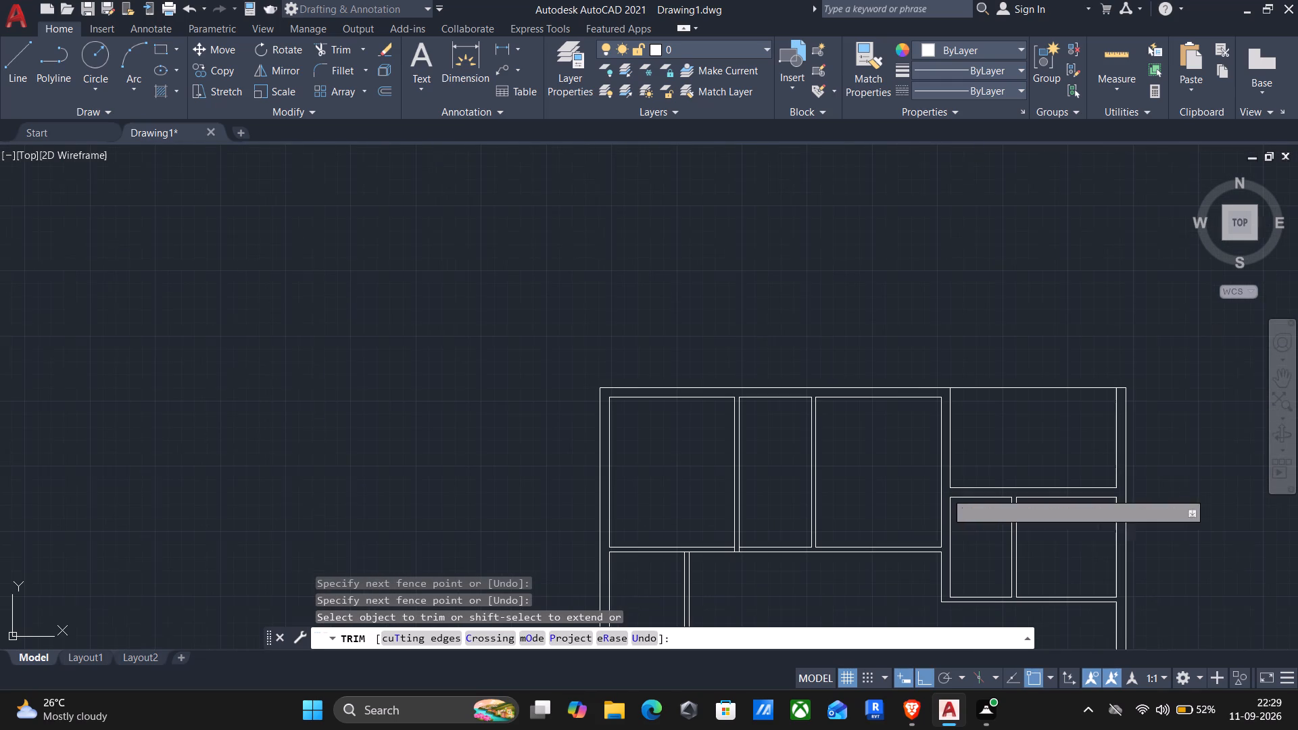
Trim the first partition's line ends where it meets the horizontal wall below the top rooms to form an open T-junction.
scroll(718, 551, up, 4)
scroll(792, 547, up, 1)
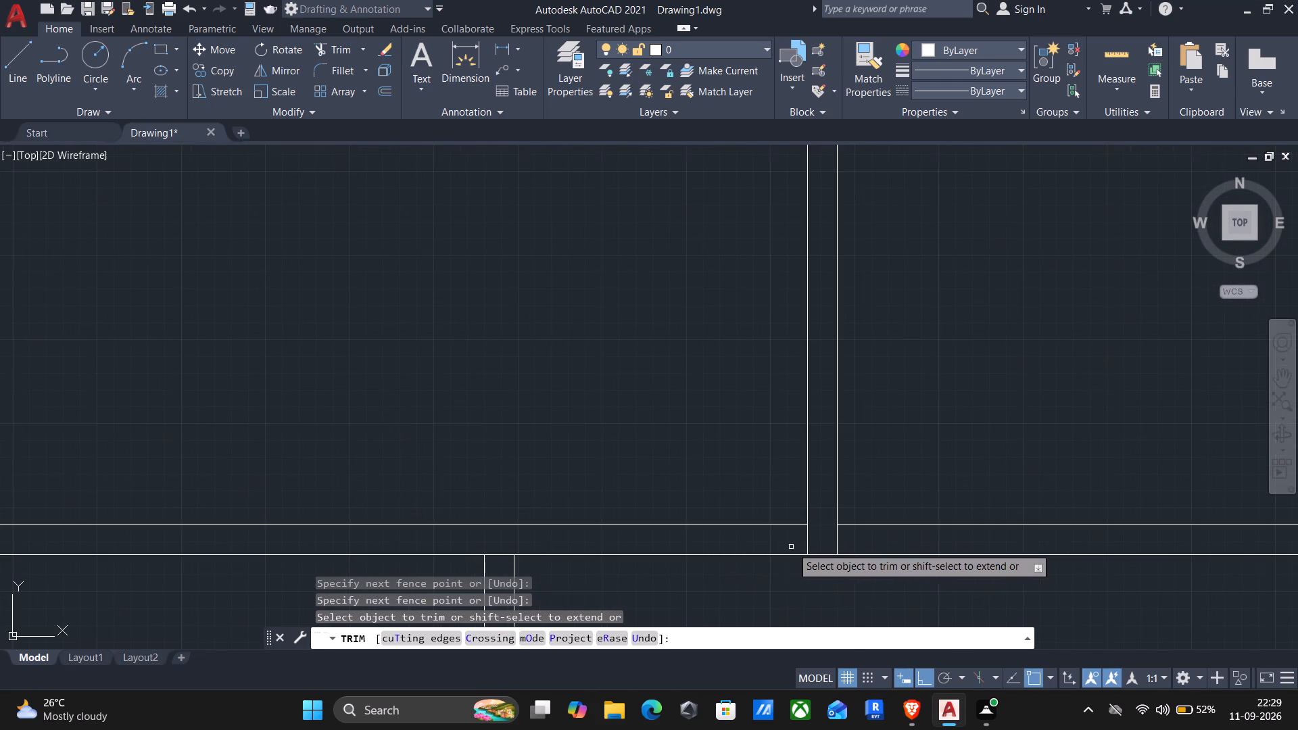
scroll(792, 547, up, 1)
drag(781, 530, 962, 545)
scroll(976, 520, down, 4)
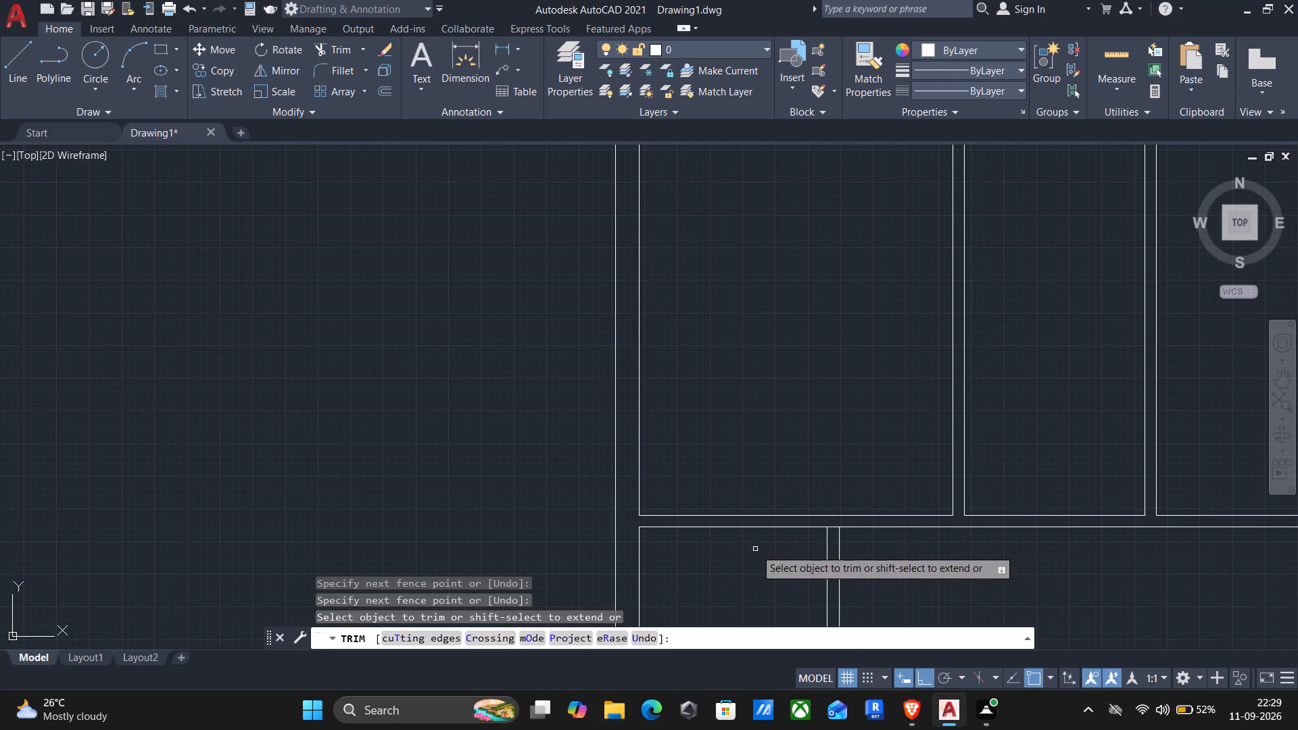
Trim the horizontal wall line between the small left room's partition lines to open the junction at the partition's upper end.
scroll(836, 532, up, 4)
drag(815, 538, 798, 485)
scroll(796, 482, down, 5)
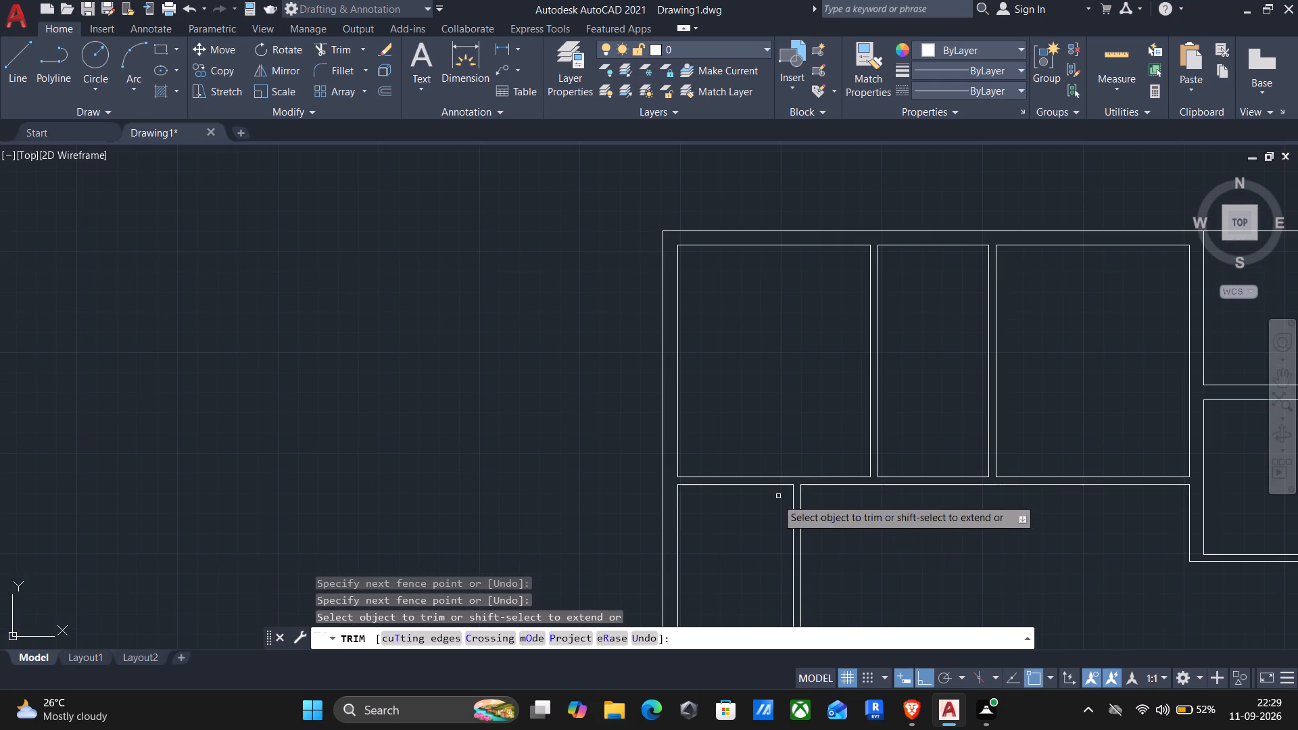
Trim the partition line crossing the lower horizontal wall at the large left room's bottom right corner.
middle_drag(735, 550, 747, 340)
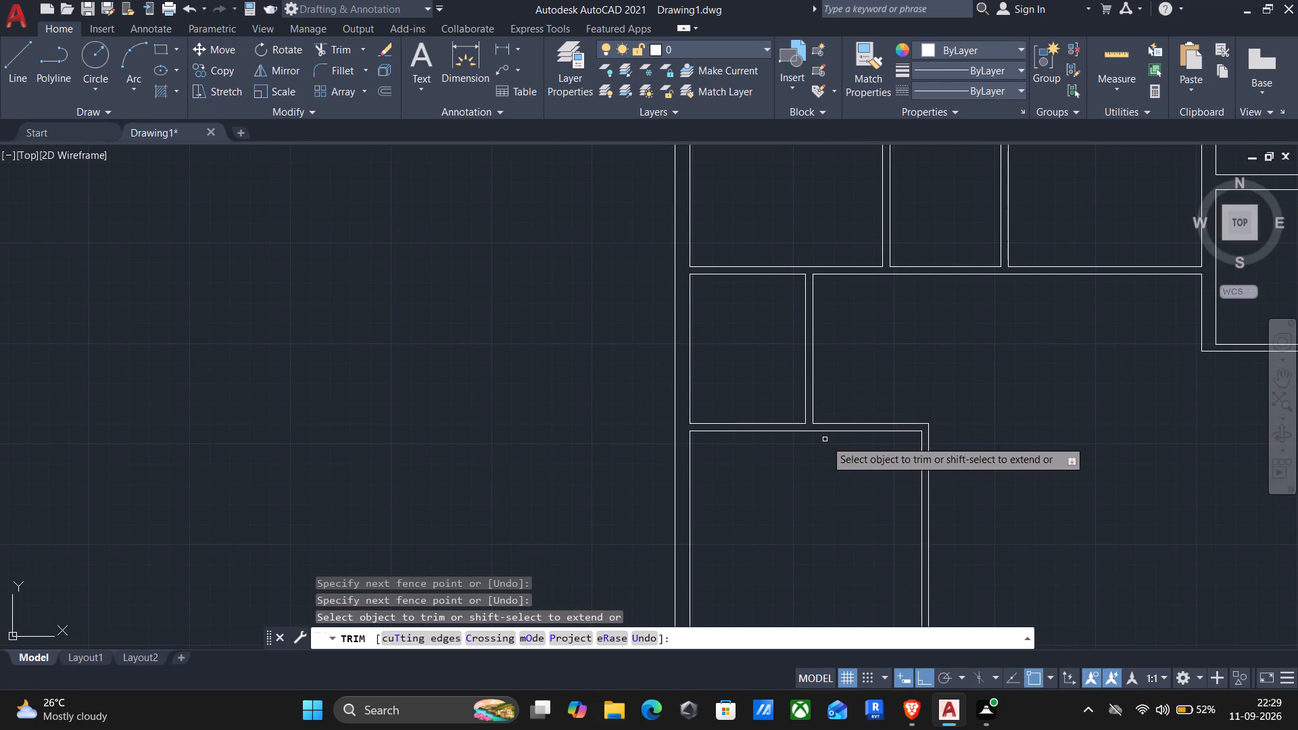
scroll(825, 443, down, 2)
middle_drag(834, 479, 810, 458)
scroll(836, 549, up, 3)
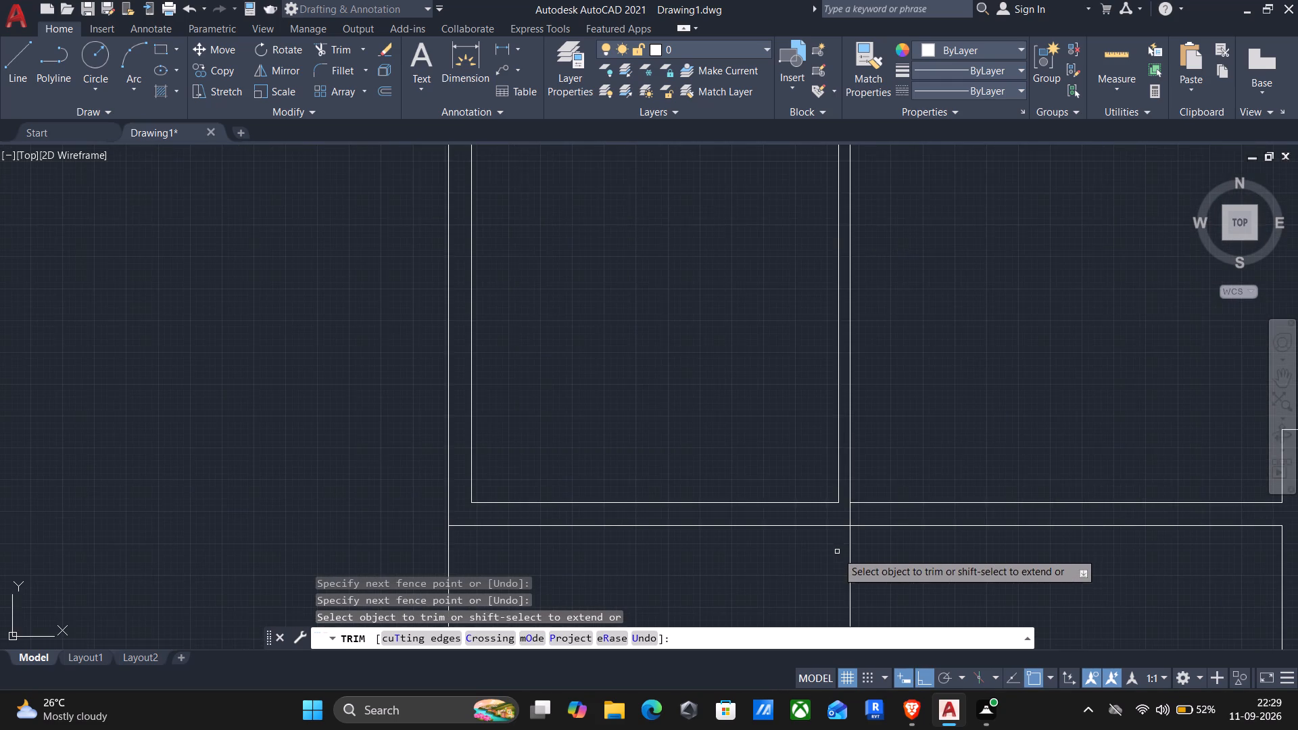
scroll(857, 534, up, 2)
drag(852, 501, 804, 481)
scroll(804, 481, down, 4)
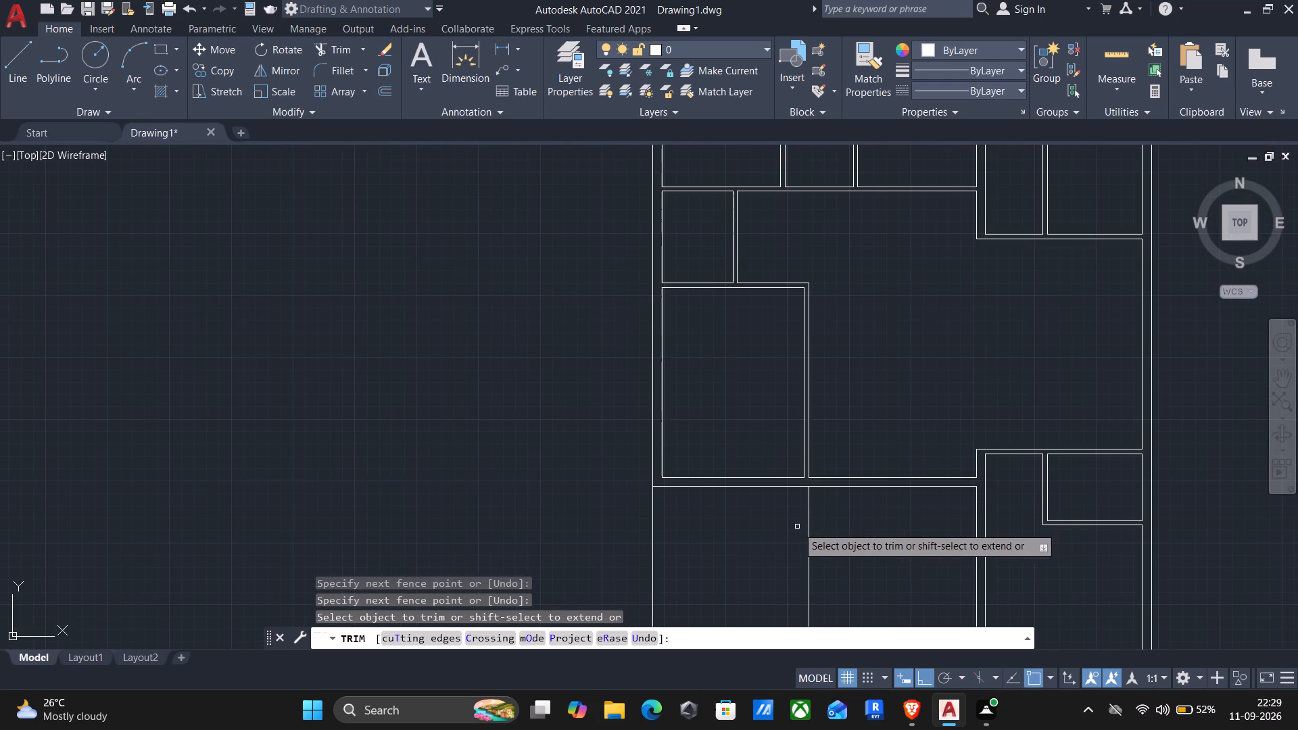
Measure the open space below the lower horizontal wall, between the bottom-left rectangle and the bottom-right room.
middle_drag(951, 532, 944, 533)
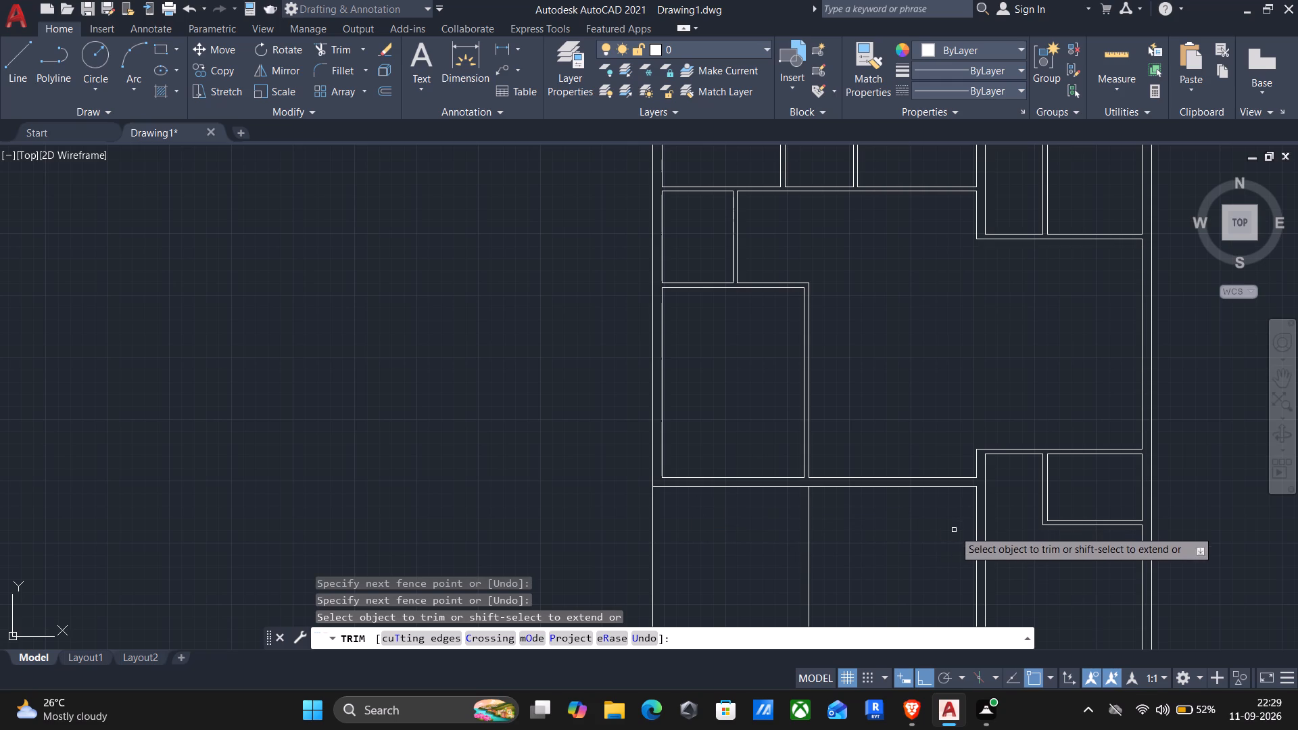
middle_drag(944, 533, 905, 547)
middle_drag(873, 442, 861, 374)
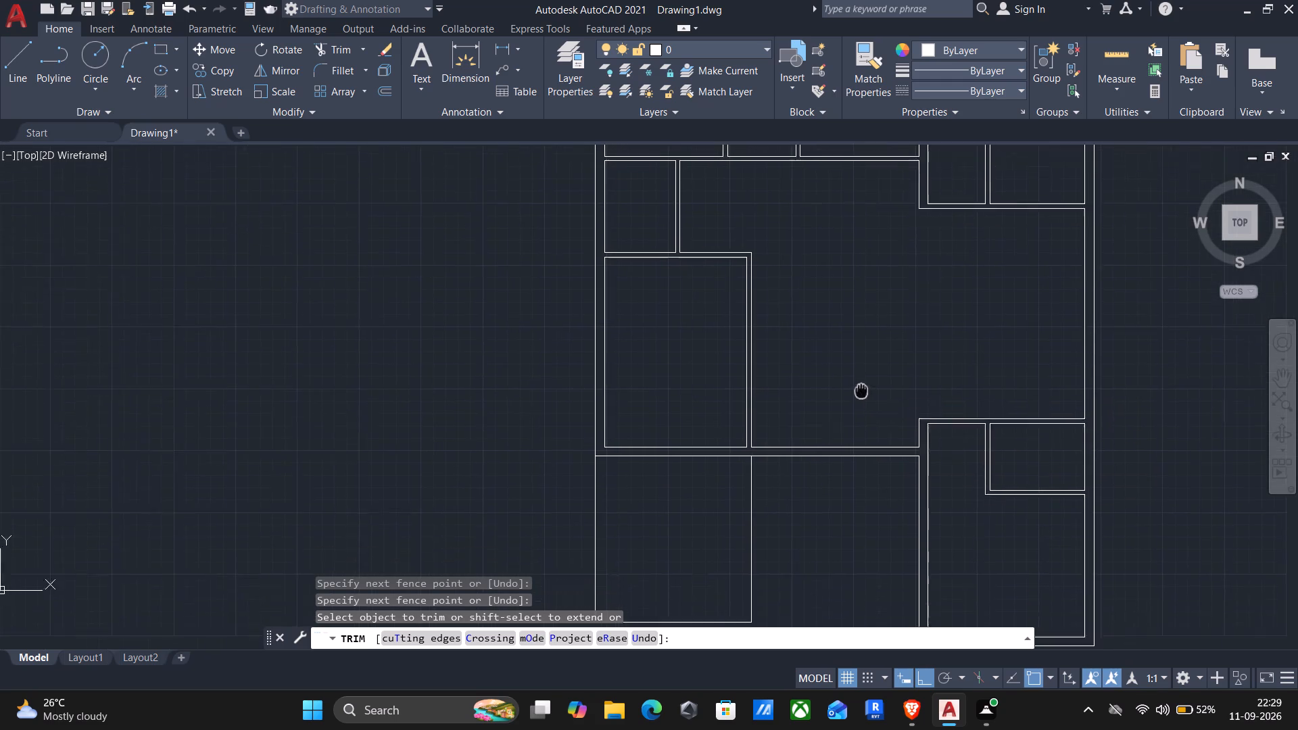
middle_drag(861, 374, 864, 293)
key(Escape)
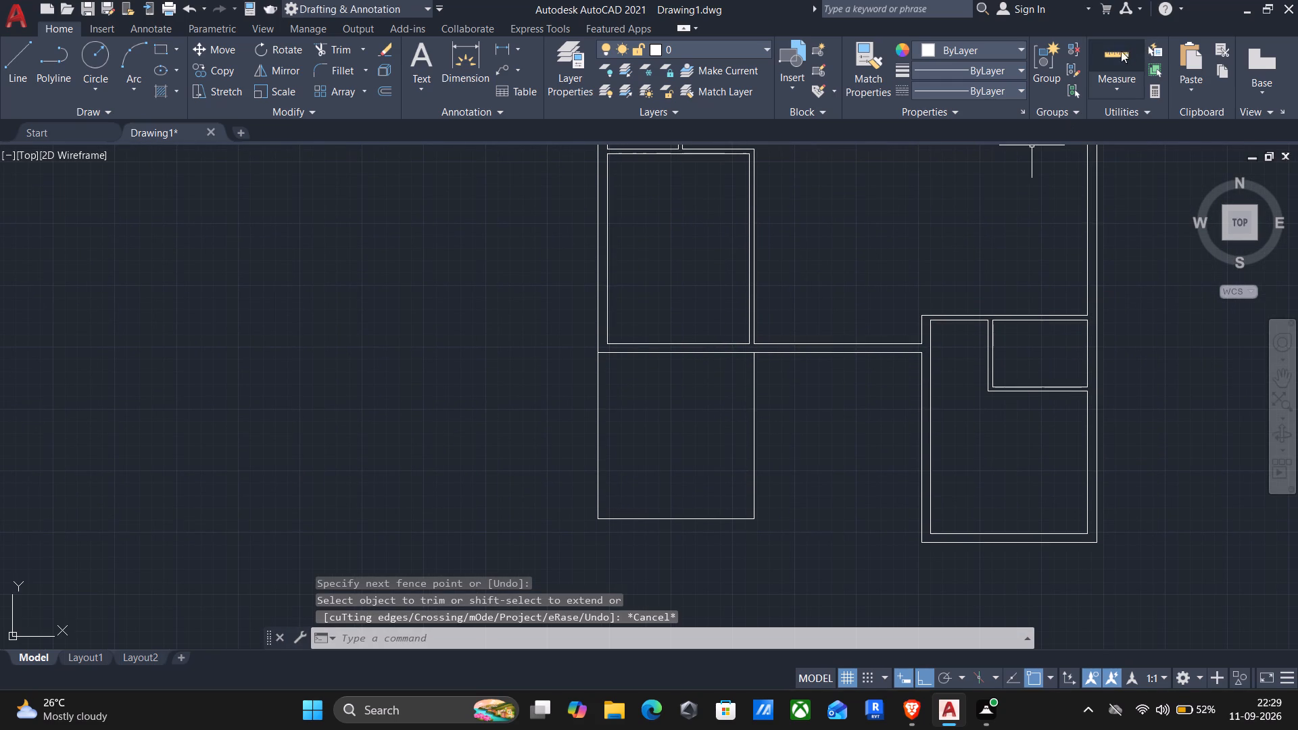
click(1117, 54)
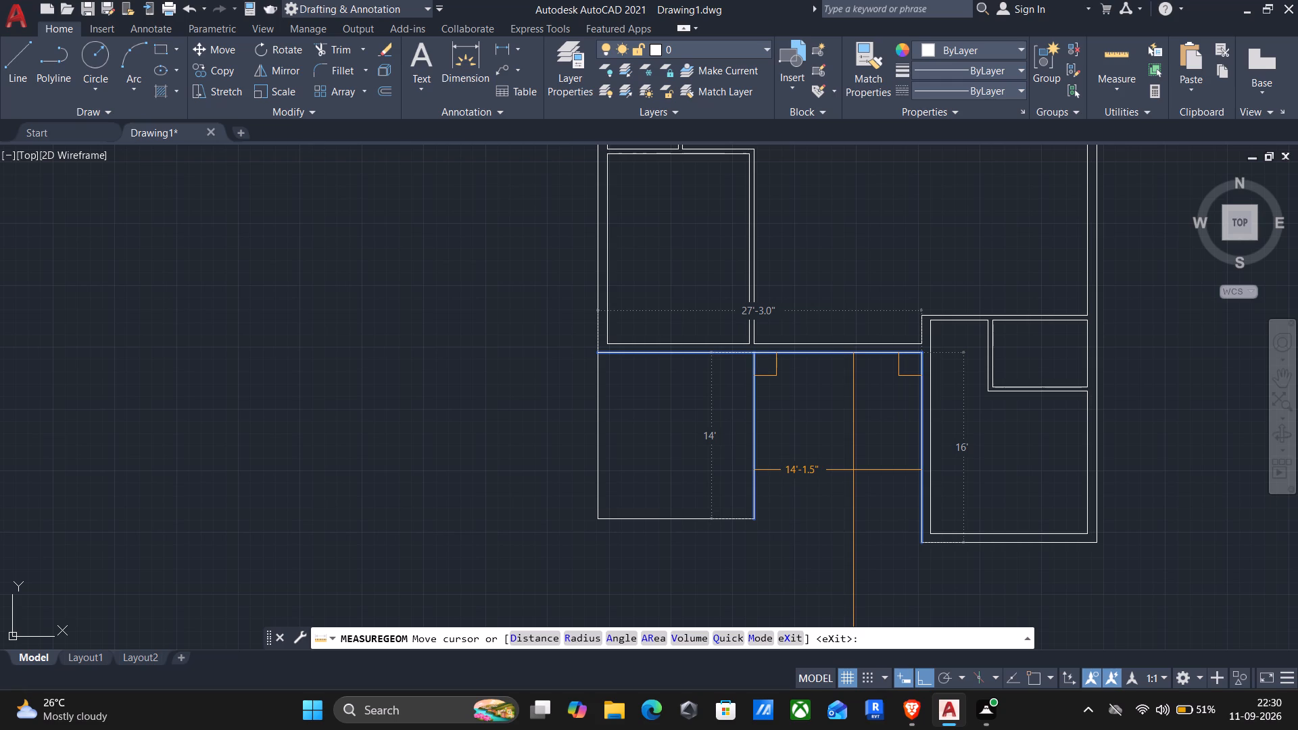
key(Escape)
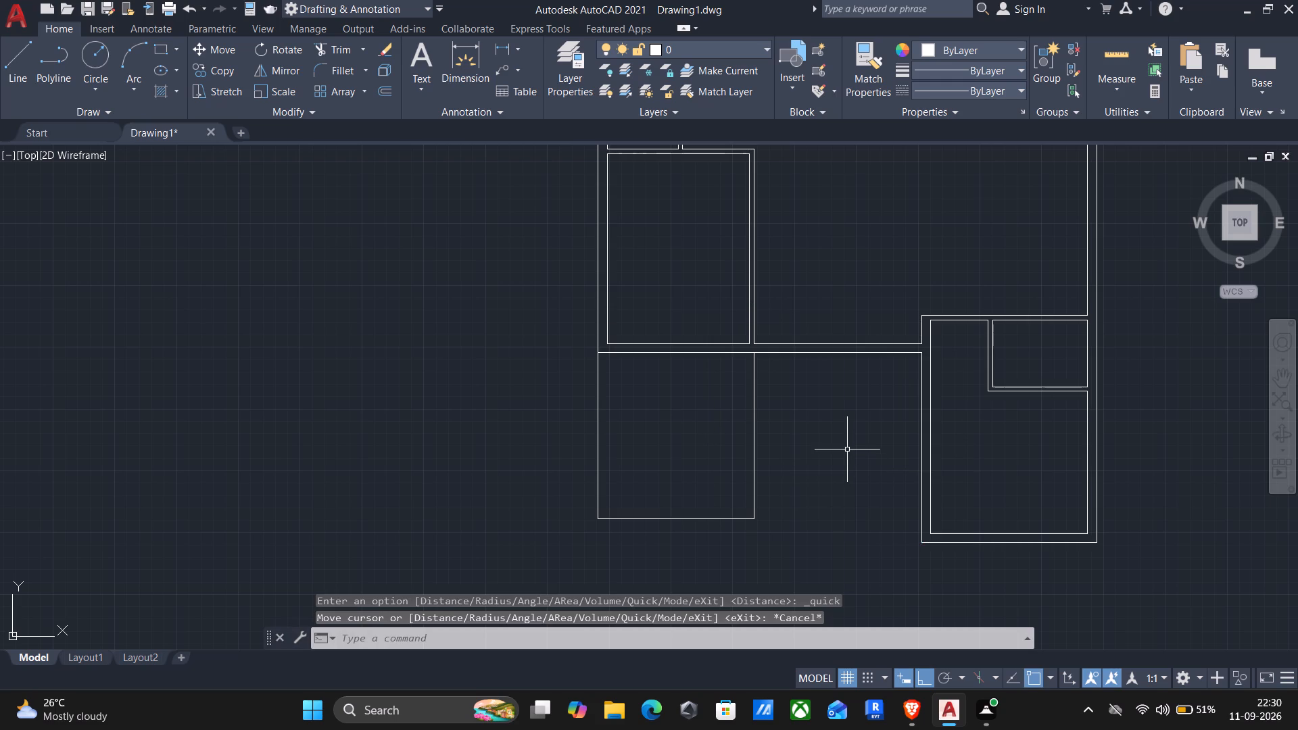
Draw a line along the lower wall's outer face from the bottom-left rectangle's upper right corner to the bottom-right room's wall.
key(l)
key(Return)
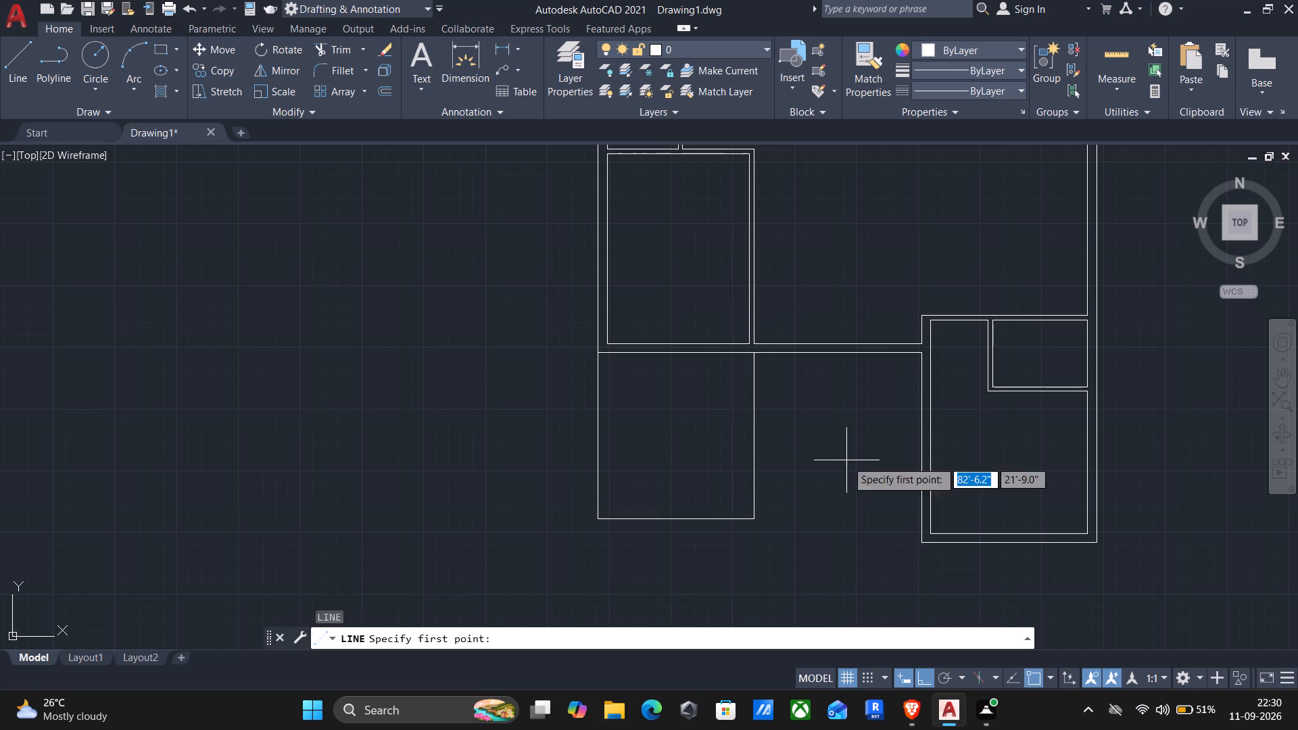
scroll(725, 380, up, 2)
click(794, 310)
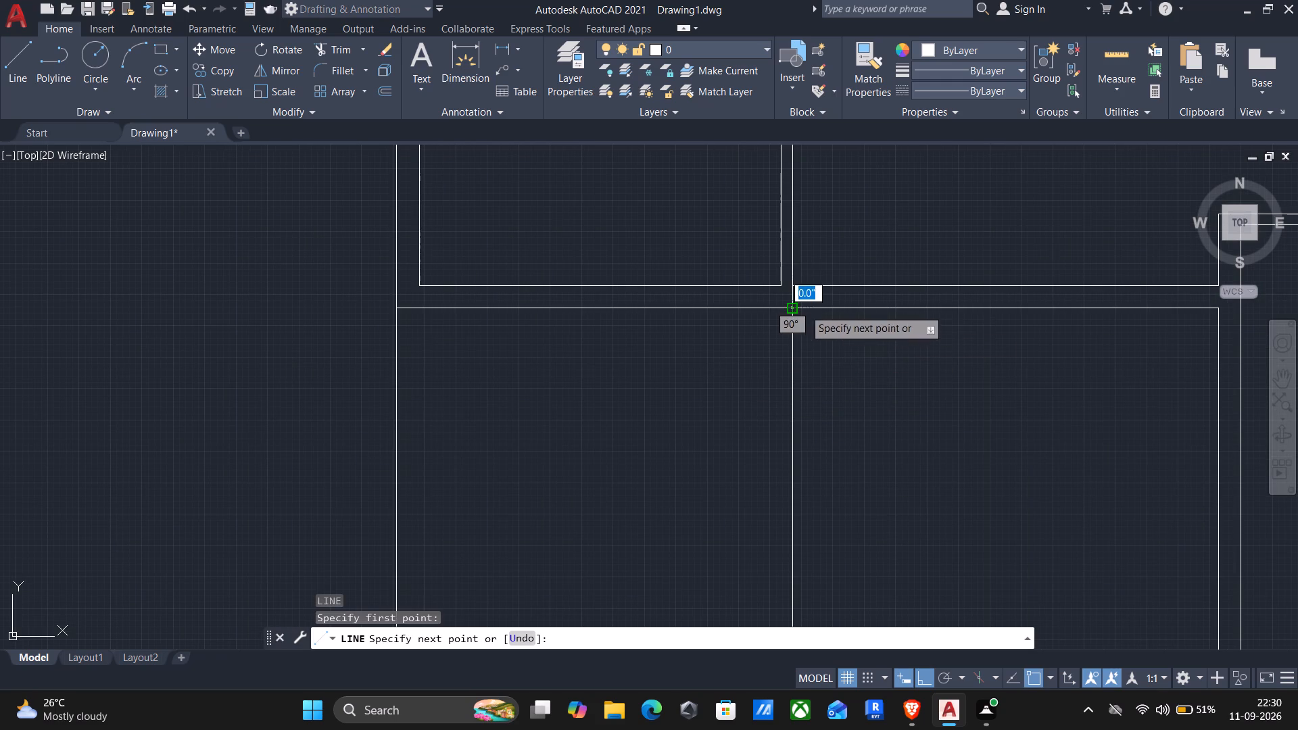
scroll(915, 332, down, 2)
click(1036, 323)
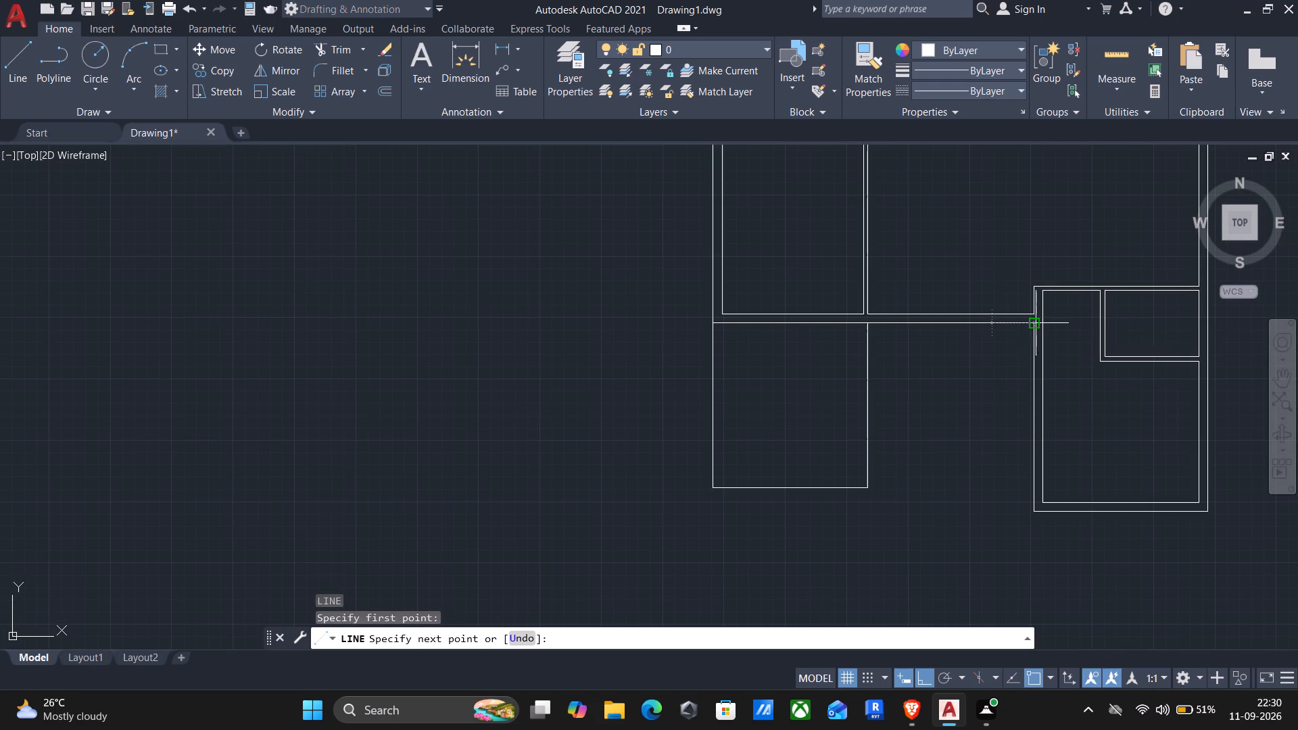
key(Return)
Offset the new line 6' downward into the open space between the bottom-left rectangle and the bottom-right room.
key(o)
key(Return)
click(996, 322)
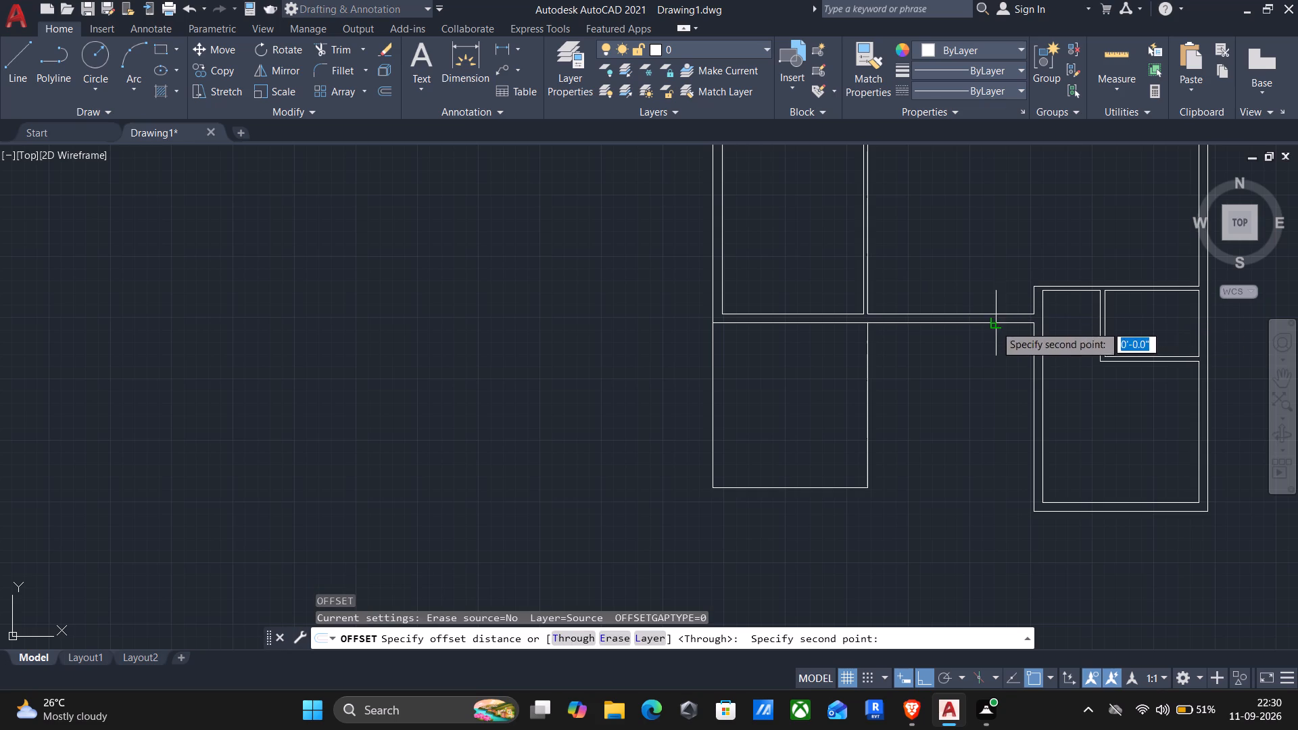
click(976, 393)
click(963, 322)
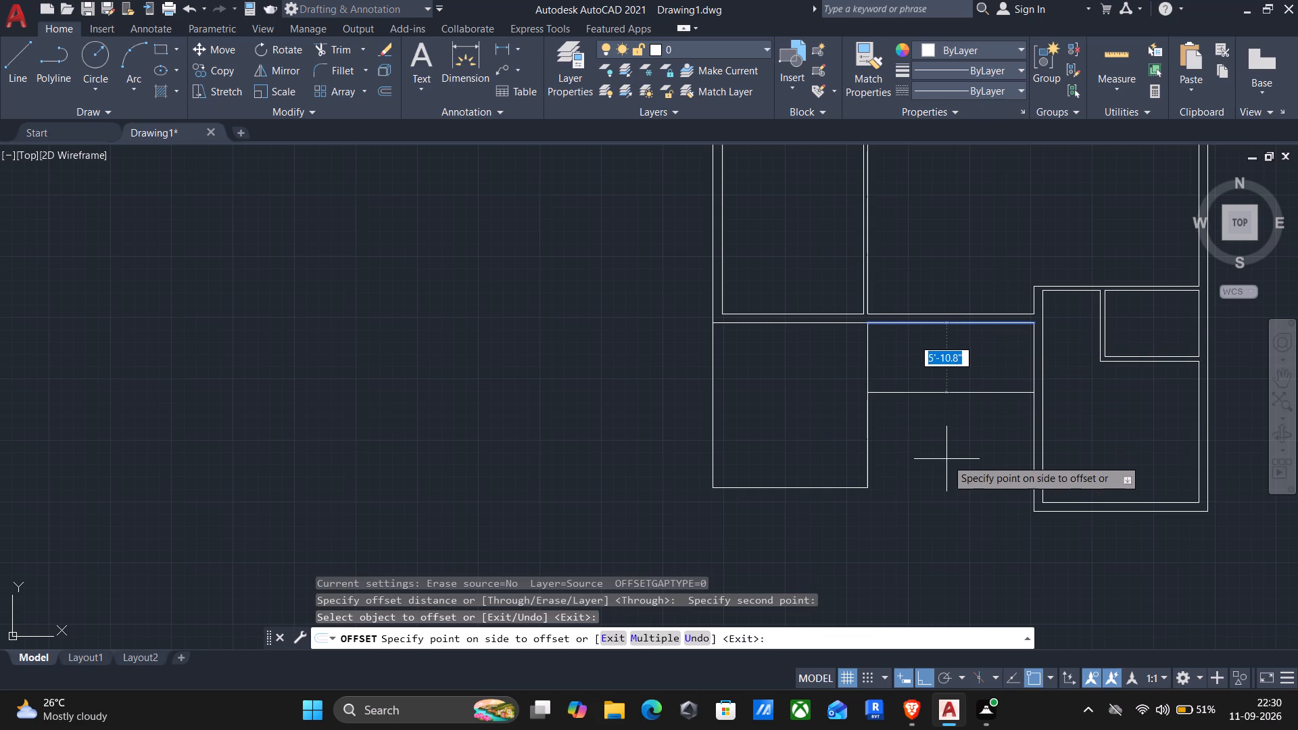
key(6)
key(apostrophe)
key(Return)
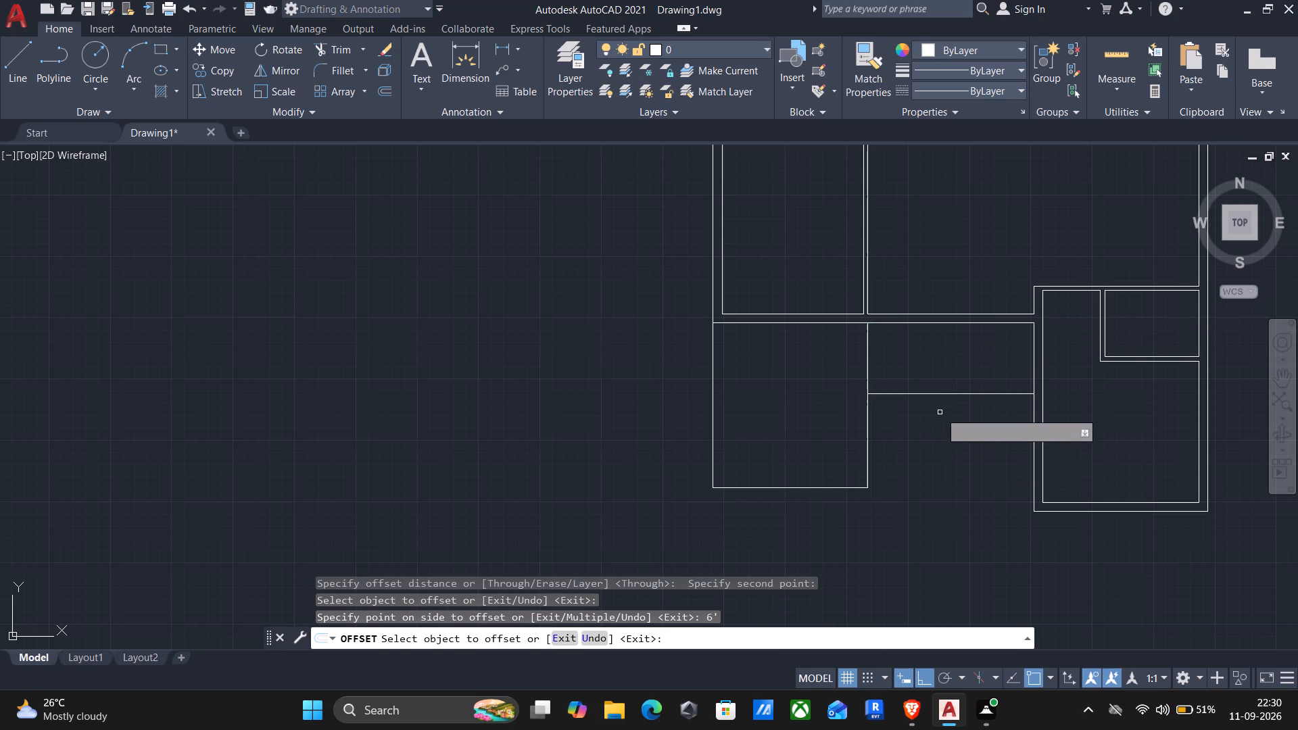
Offset the lowest line downward five times in succession at 1' spacing to form a row of step lines.
click(938, 393)
text(1')
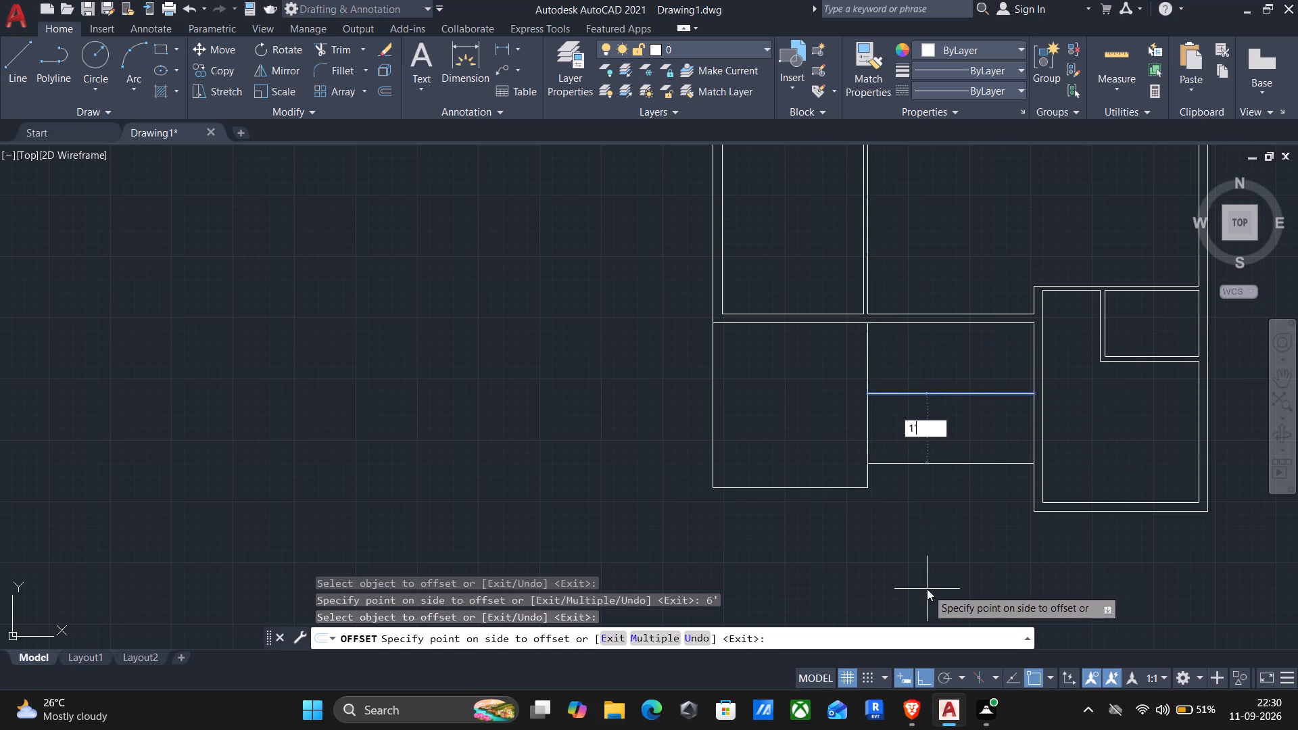
key(Return)
click(919, 405)
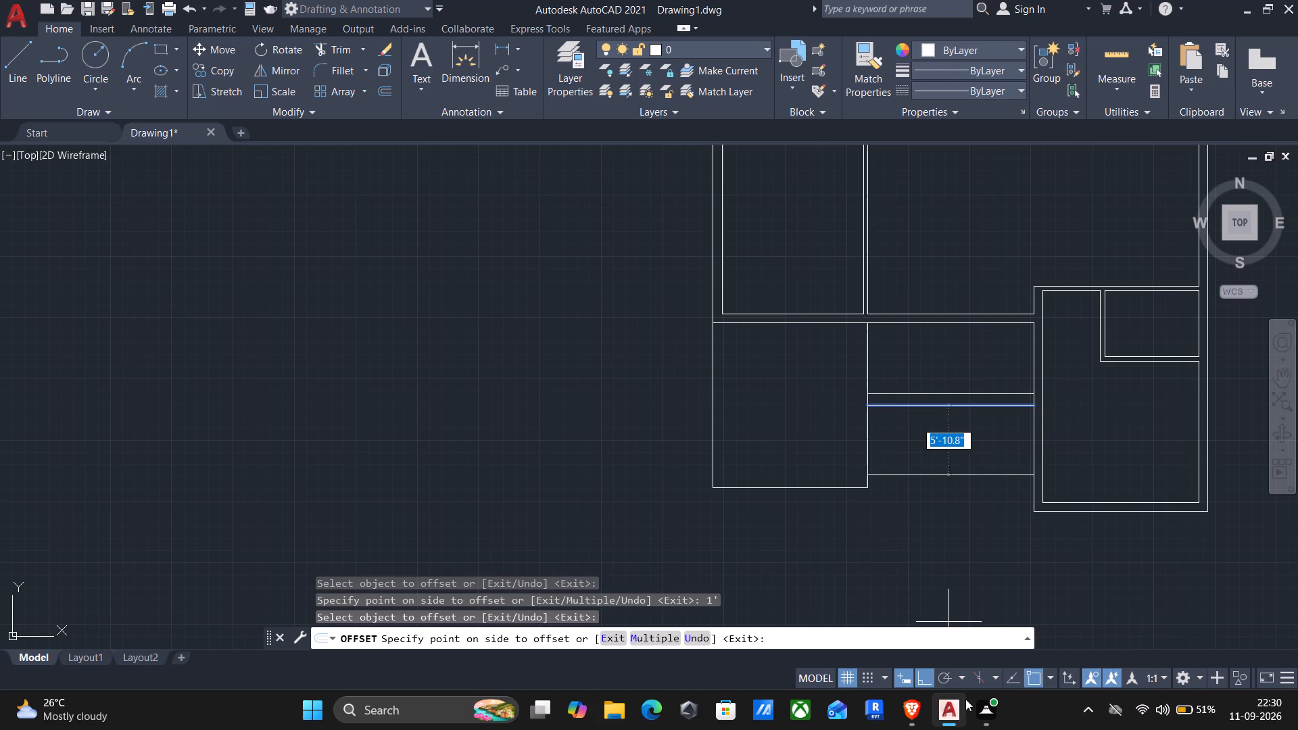
text(1')
key(Return)
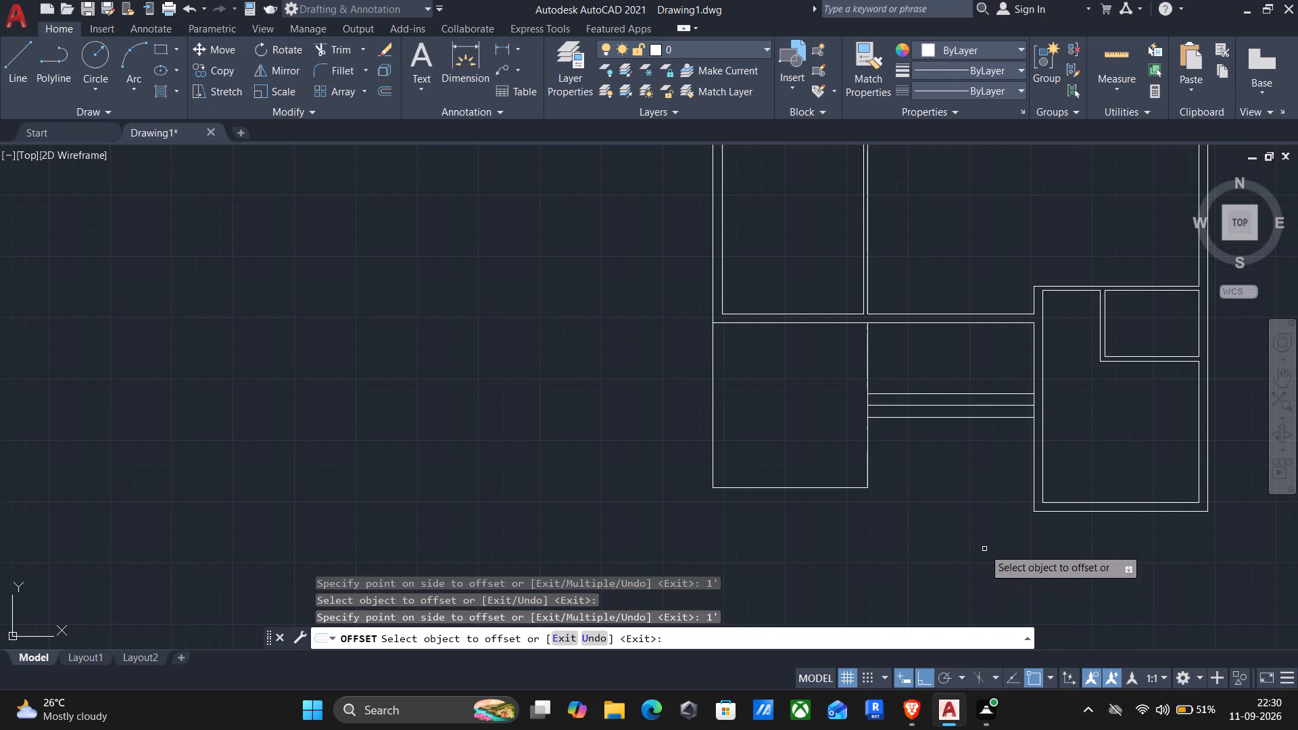
click(943, 417)
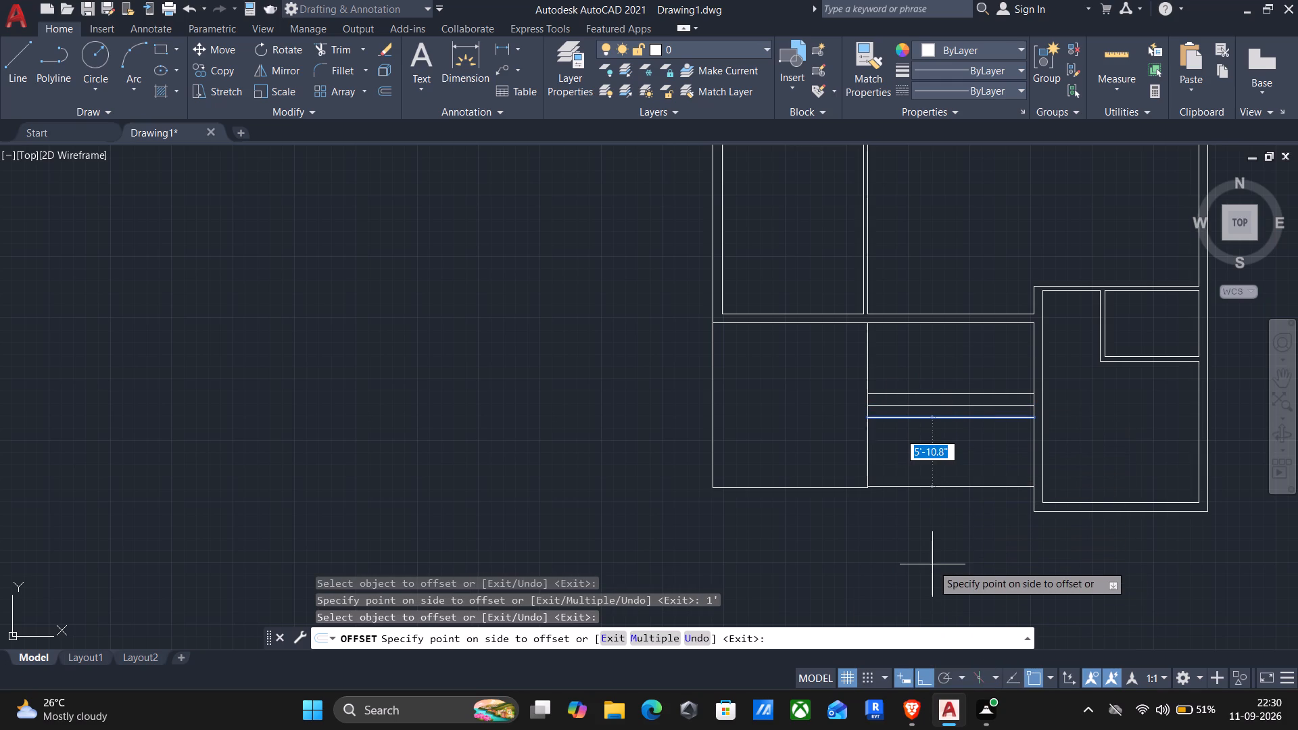
text(1')
key(Return)
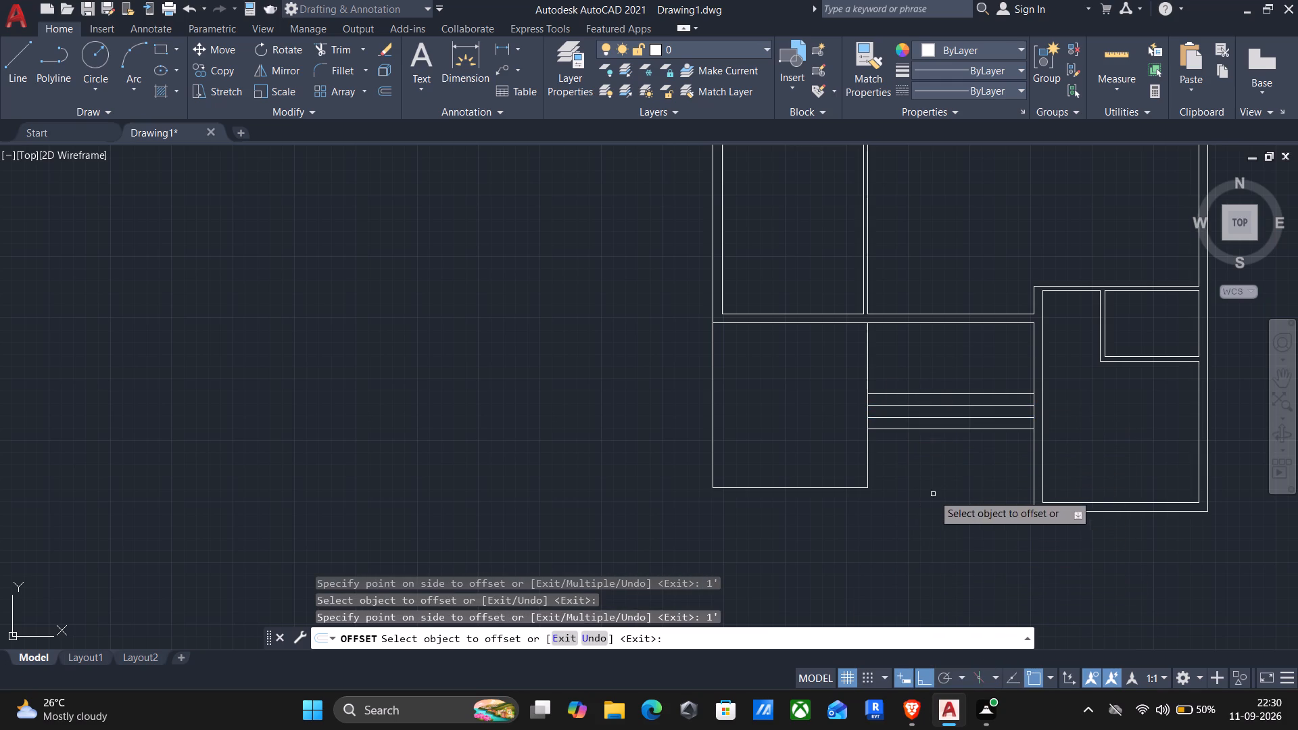
click(910, 429)
key(1)
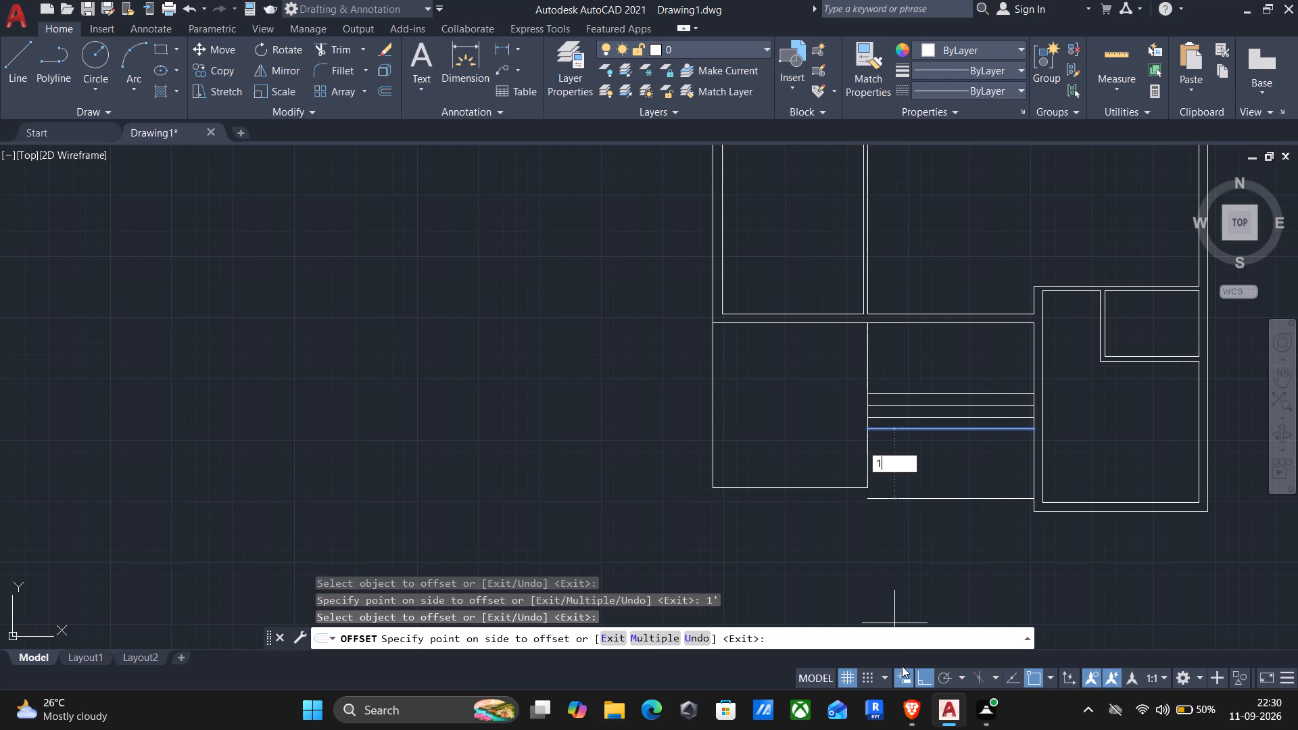
key(apostrophe)
key(Return)
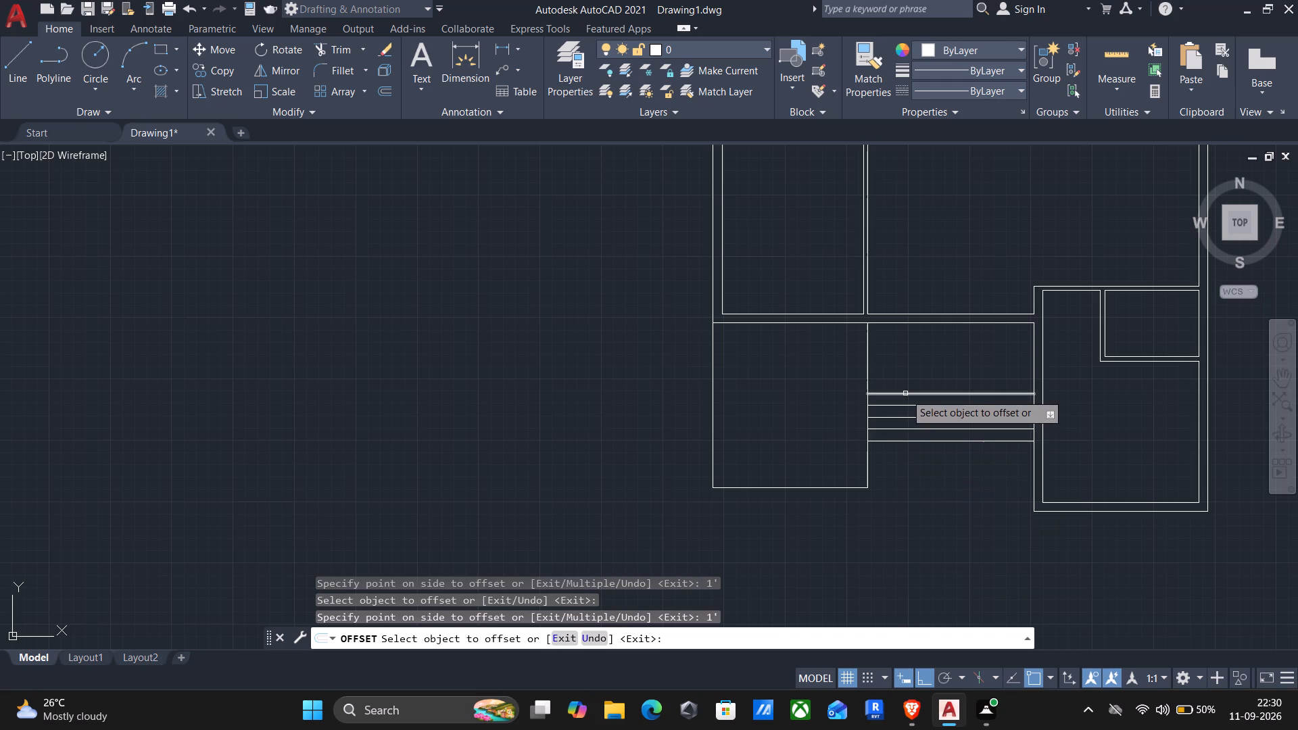
click(900, 445)
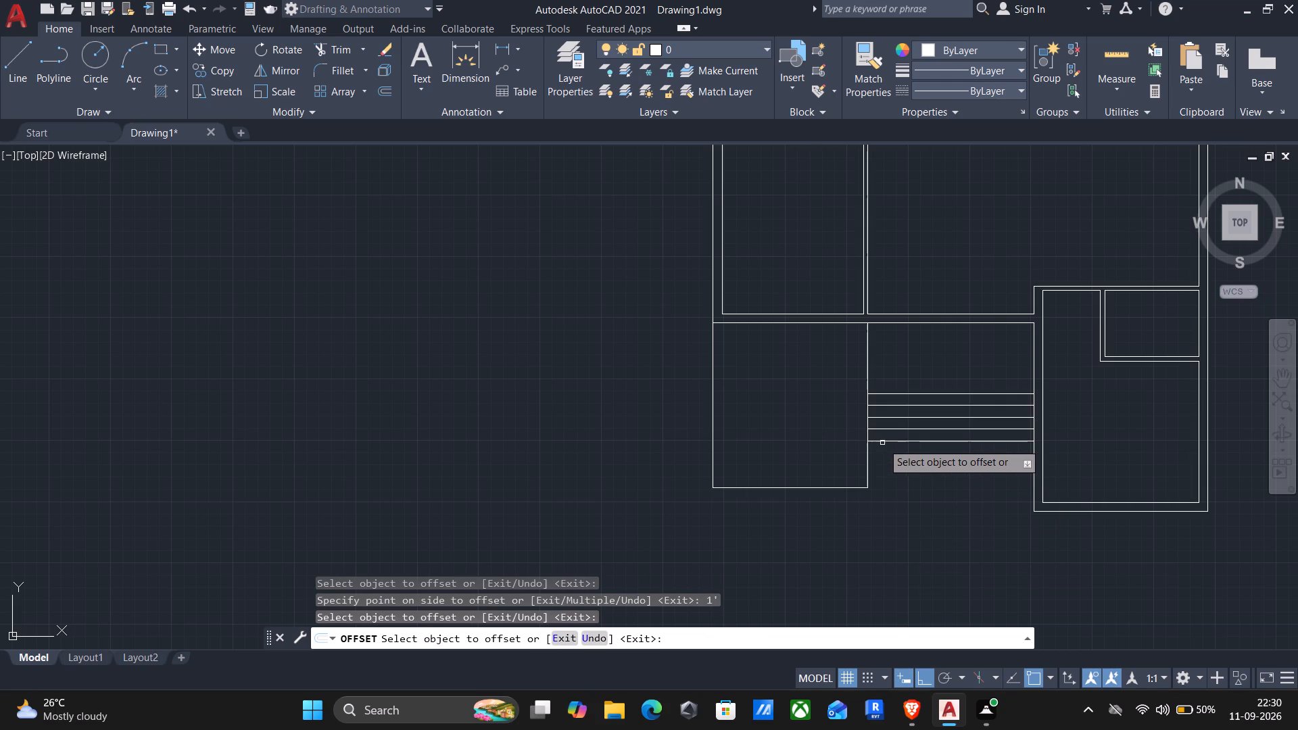
click(882, 443)
text(1')
key(Return)
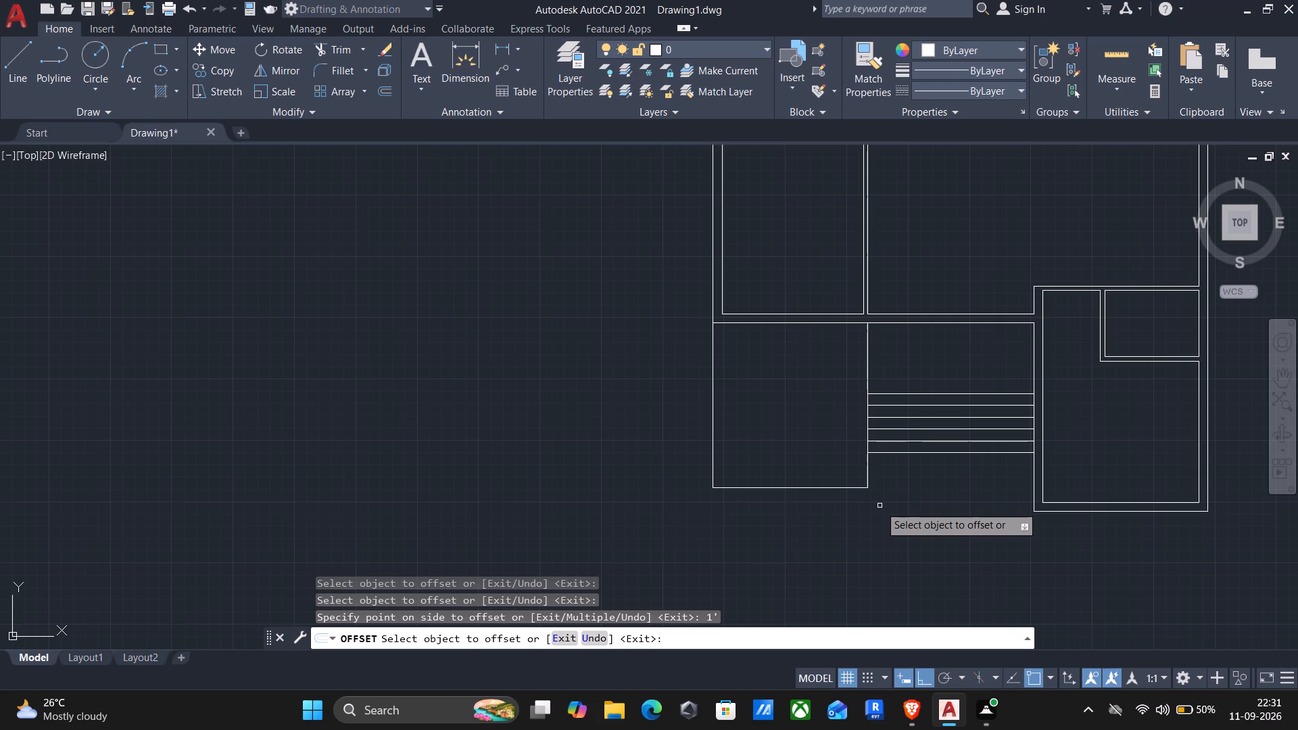
Measure the upper-right room, the room below it and the central hall of the floor plan.
middle_drag(865, 396, 602, 445)
scroll(619, 431, down, 1)
middle_drag(672, 276, 660, 289)
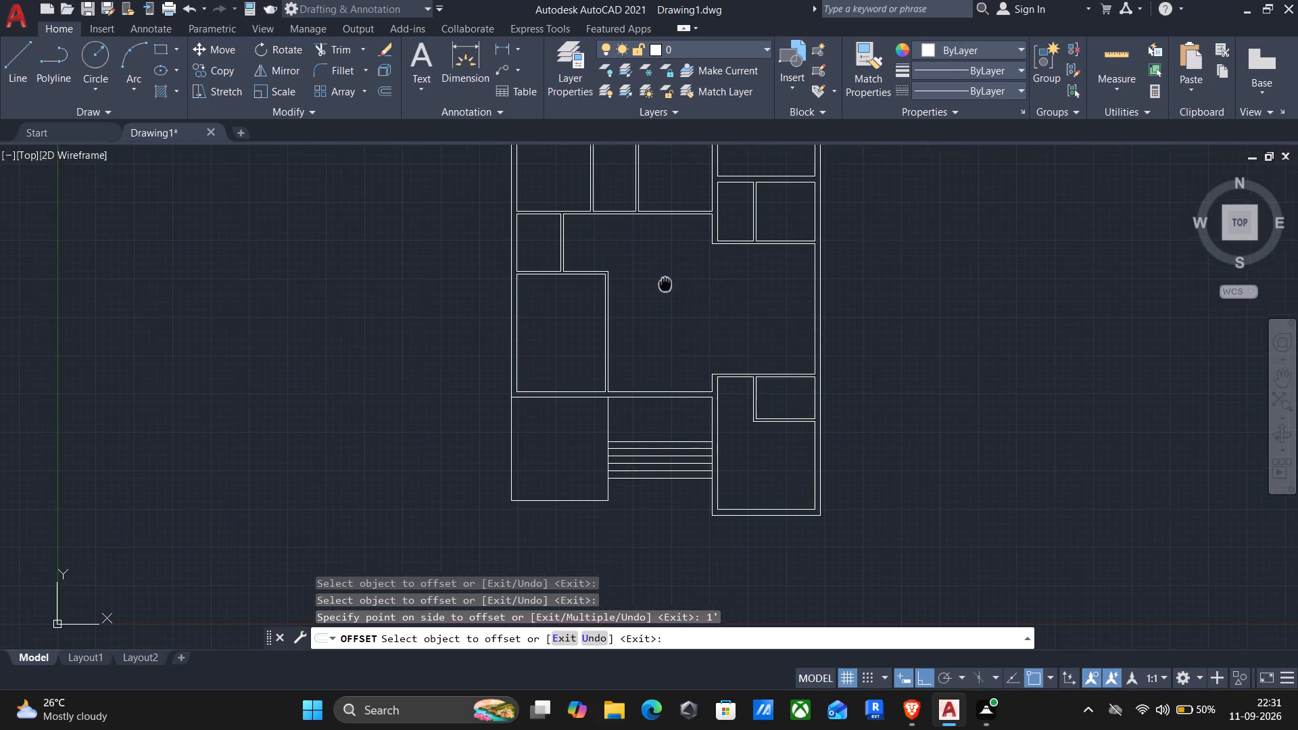
middle_drag(660, 289, 671, 441)
key(Escape)
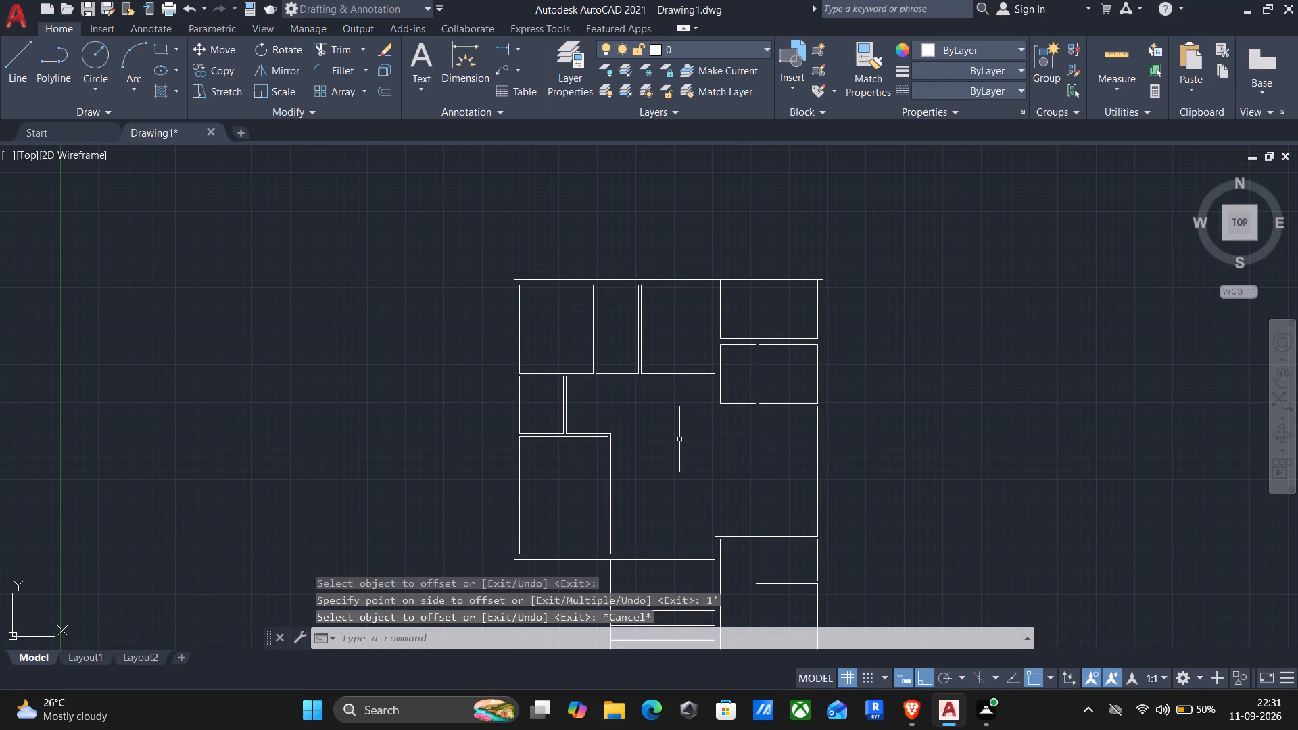
click(1108, 55)
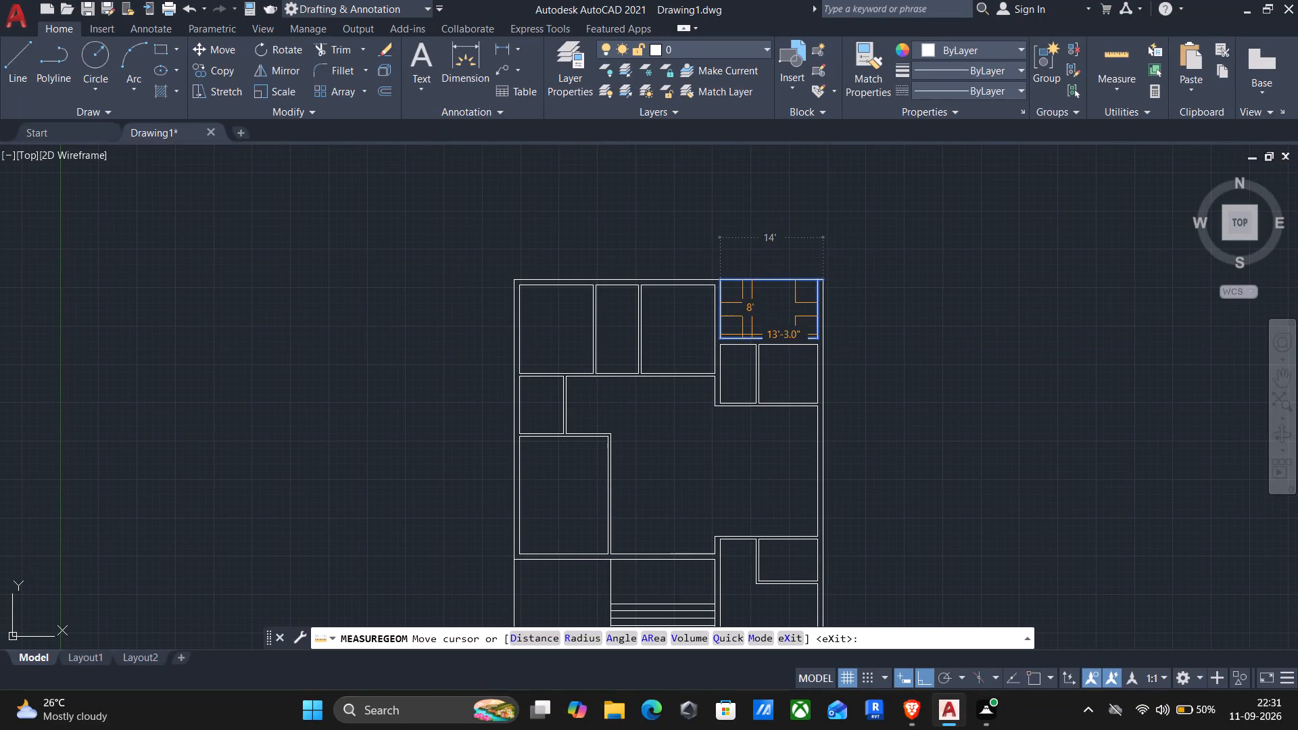
scroll(752, 335, up, 2)
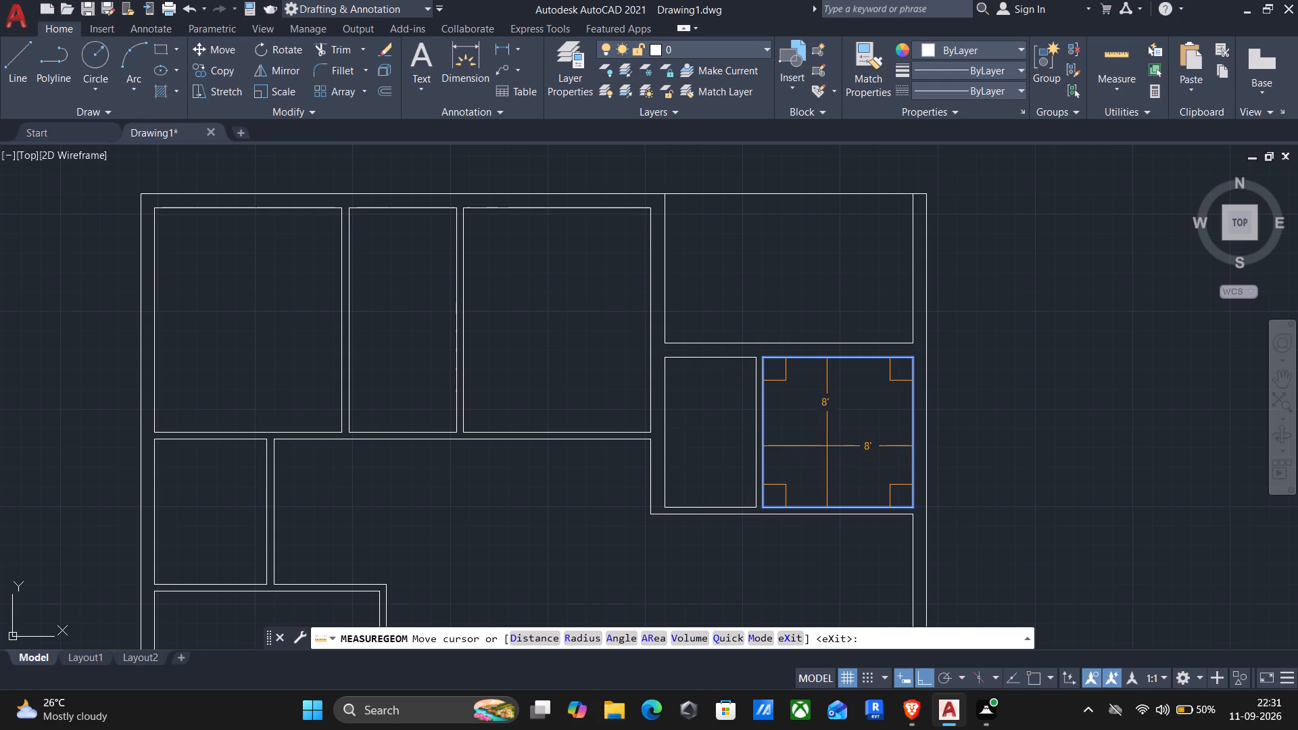
scroll(819, 460, down, 2)
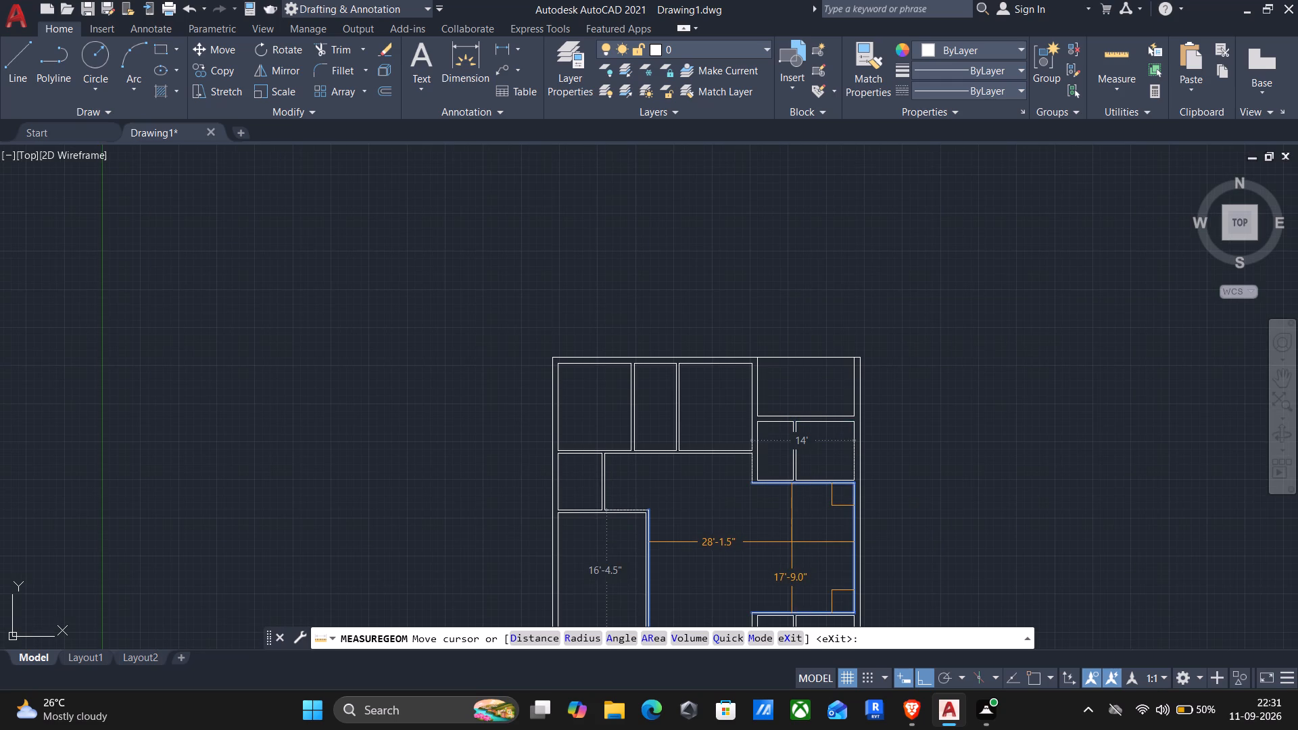
key(Escape)
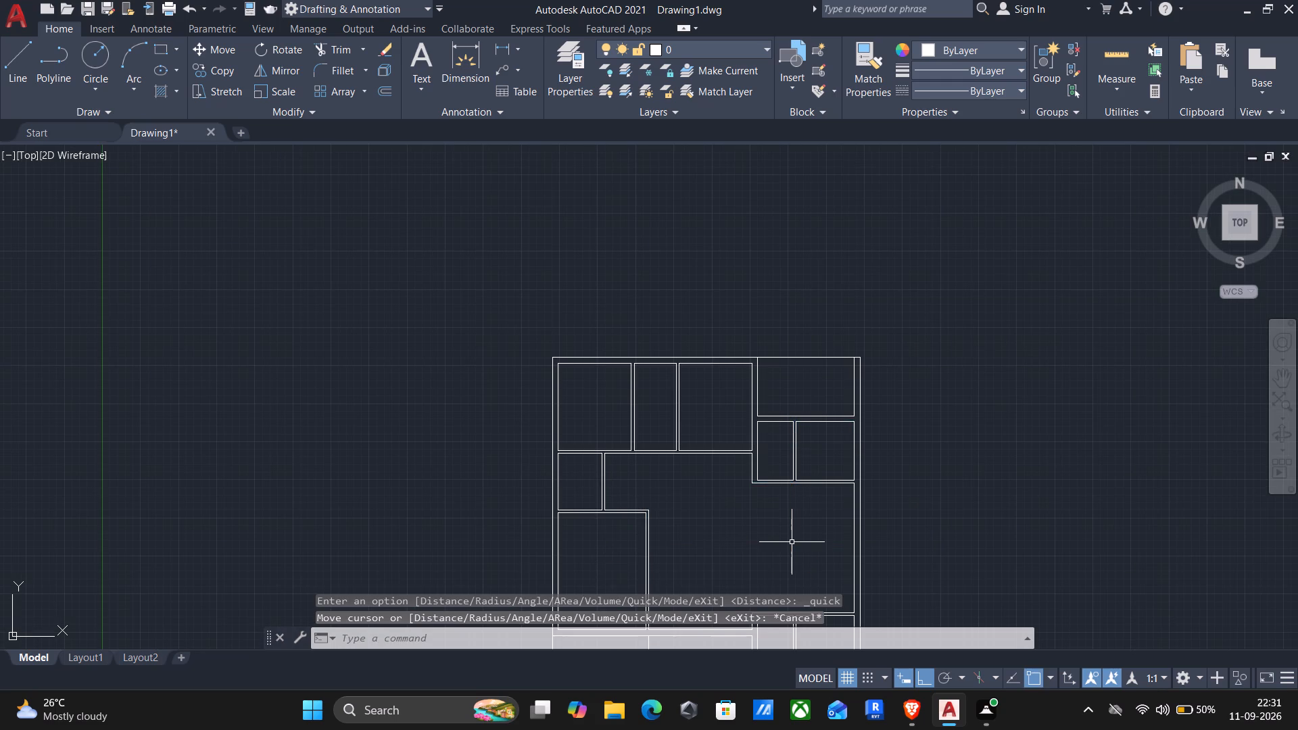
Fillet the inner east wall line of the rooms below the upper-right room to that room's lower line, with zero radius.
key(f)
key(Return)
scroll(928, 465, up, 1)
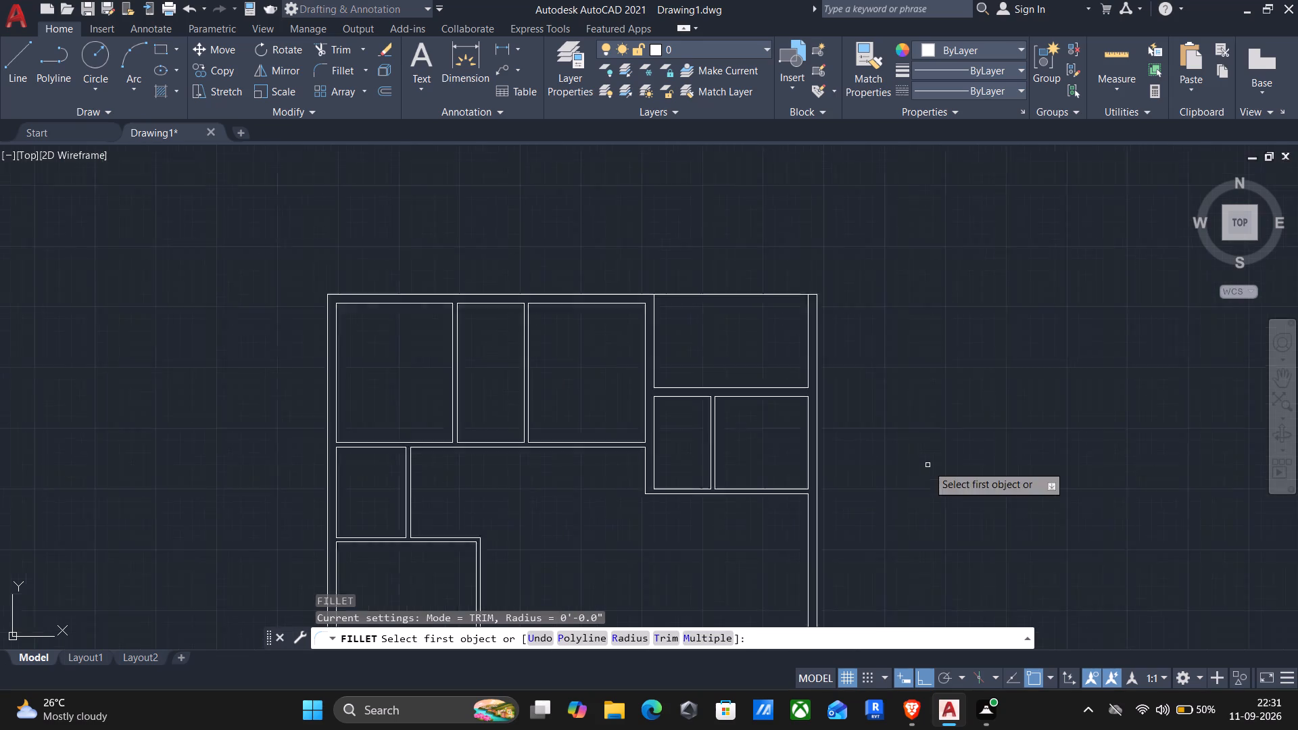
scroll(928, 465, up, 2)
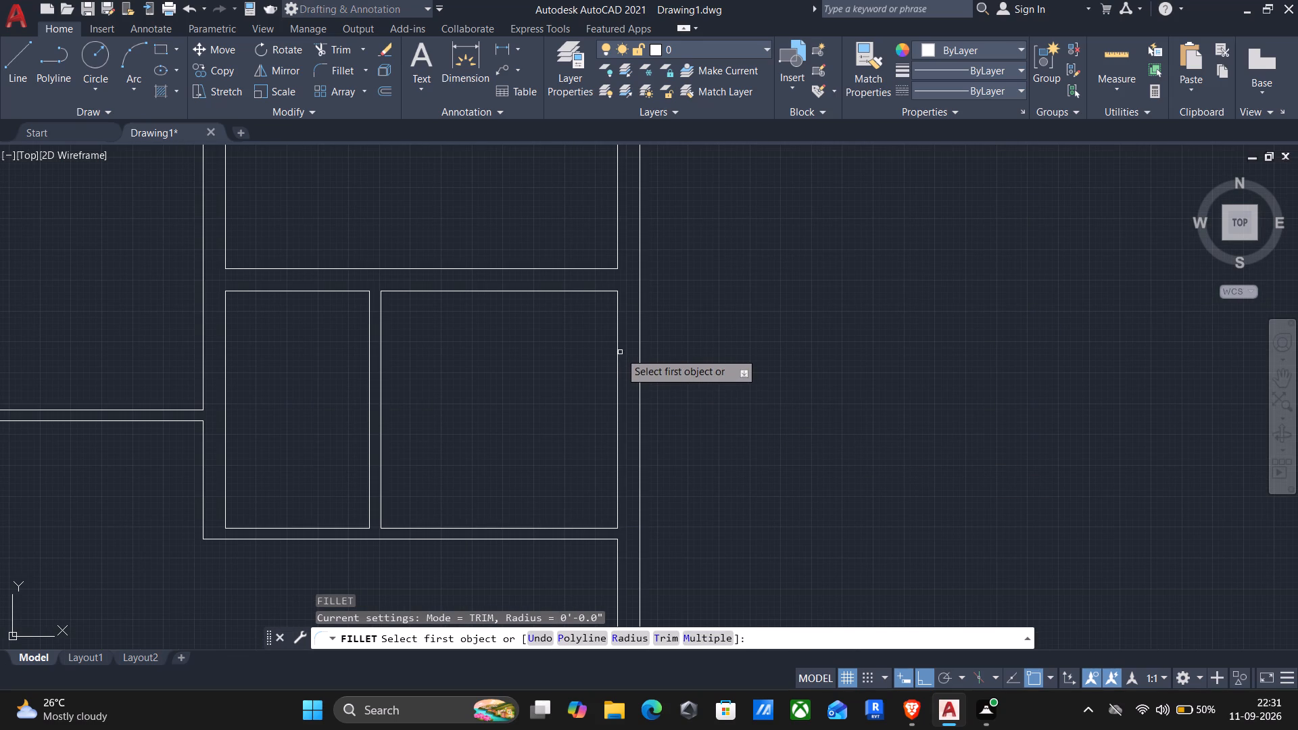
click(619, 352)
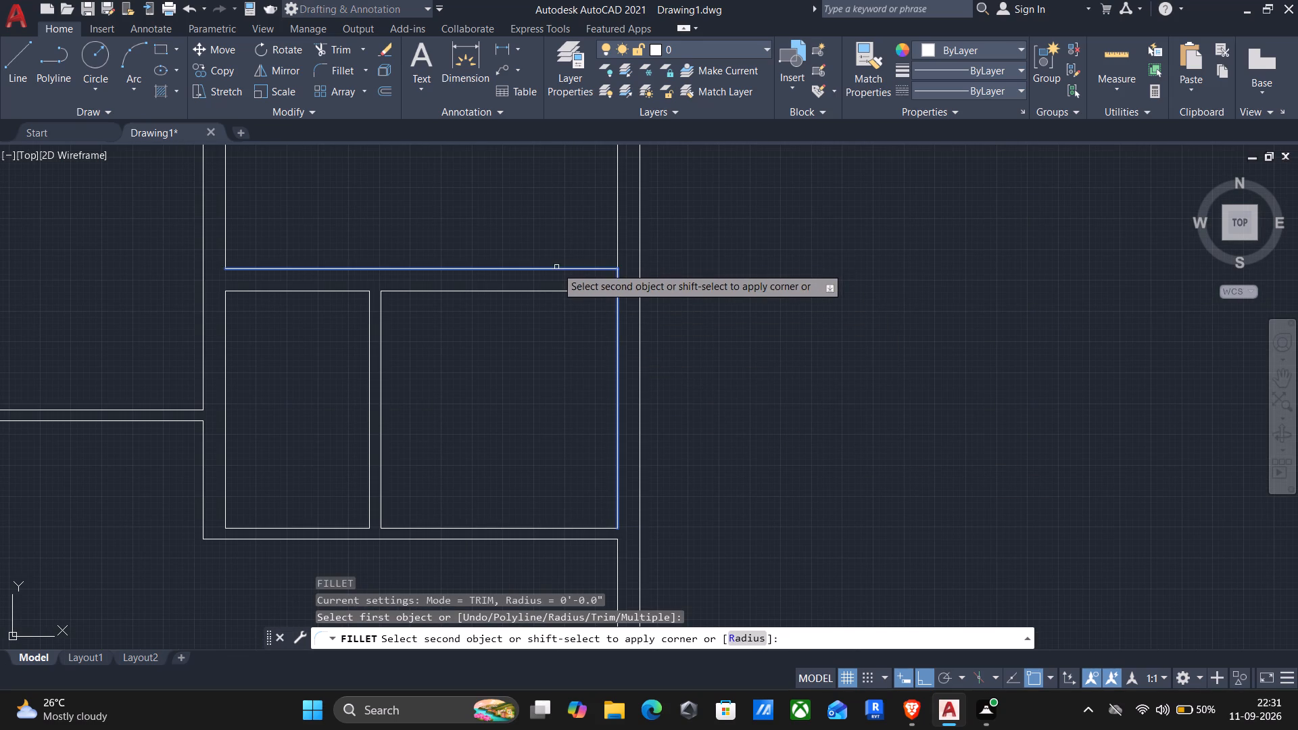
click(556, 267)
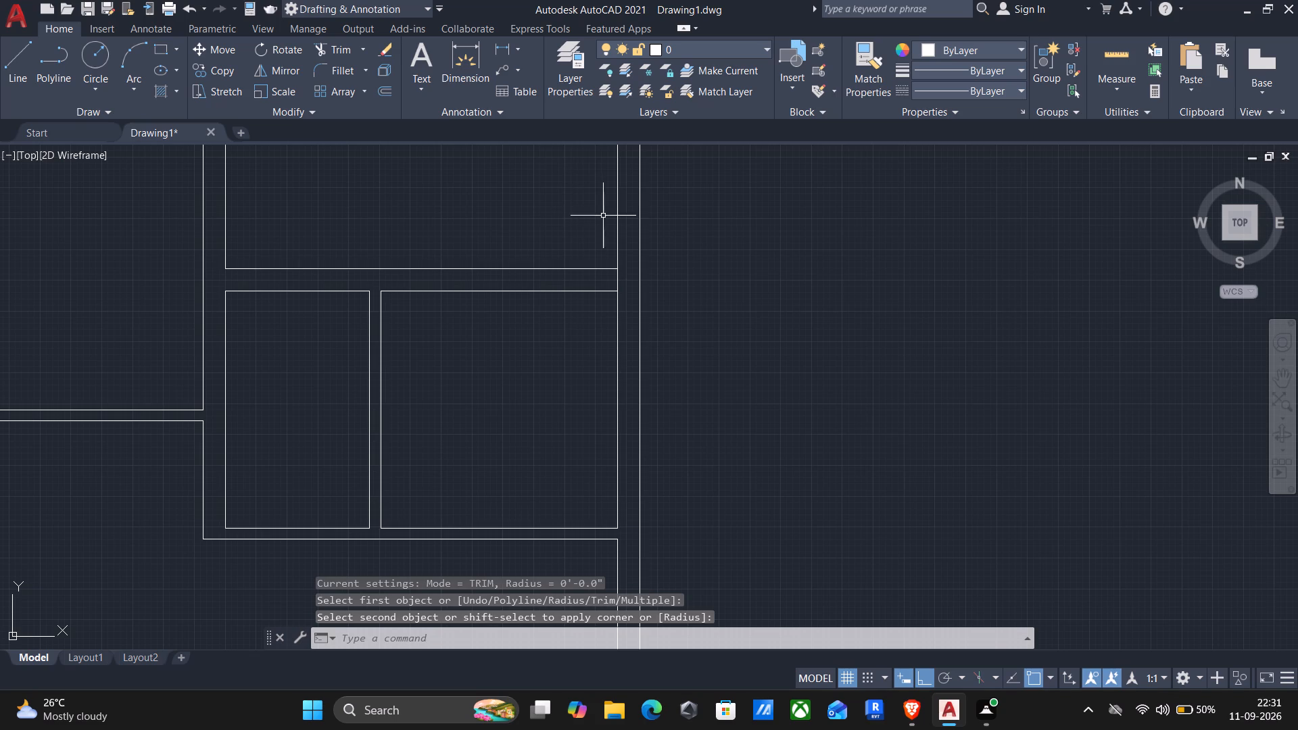
Delete the inner east wall line of the upper-right room.
click(617, 220)
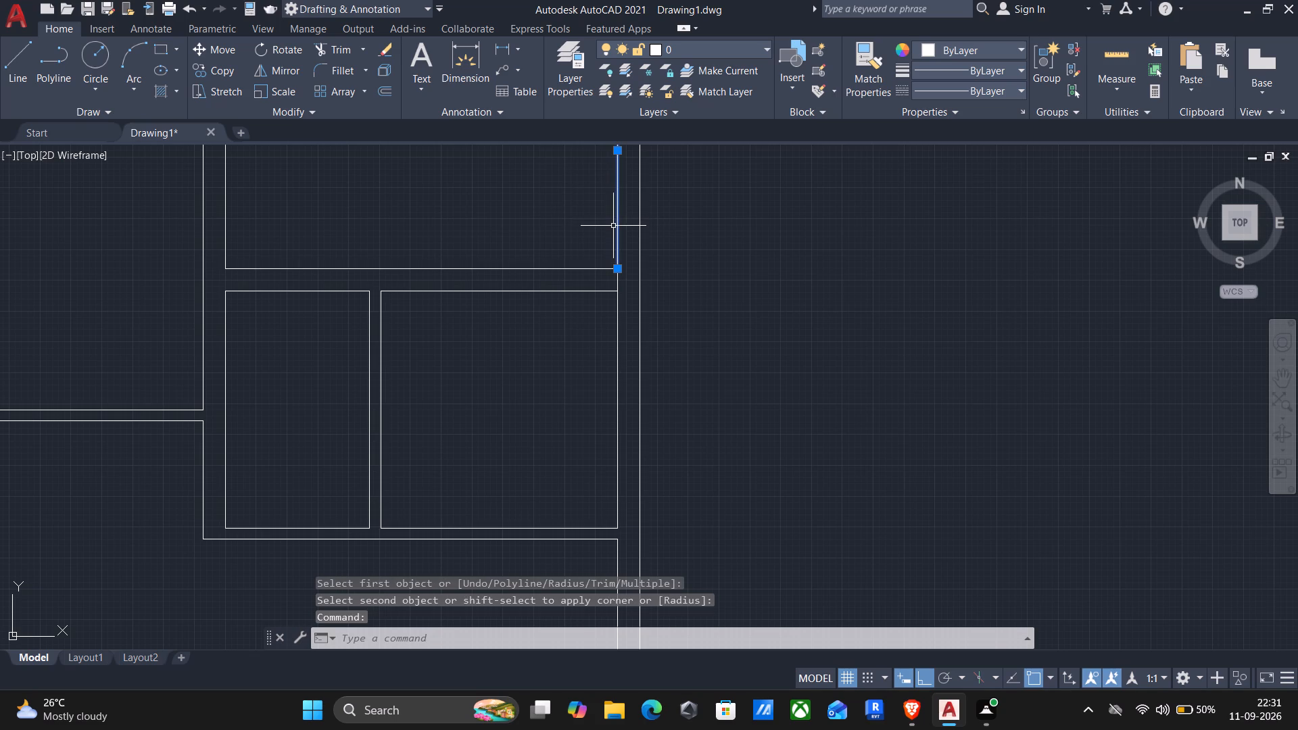
key(Delete)
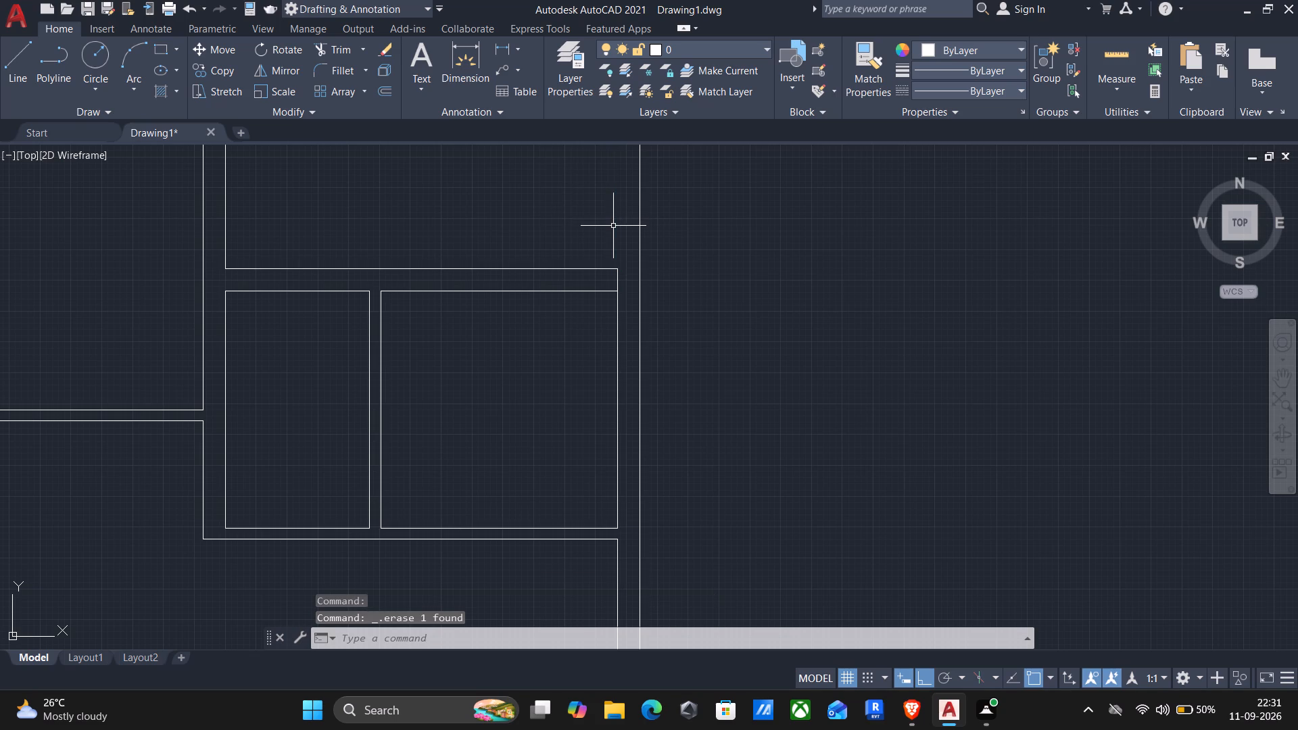
Extend the lower line of the upper-right room to the outer east wall line.
scroll(618, 278, up, 1)
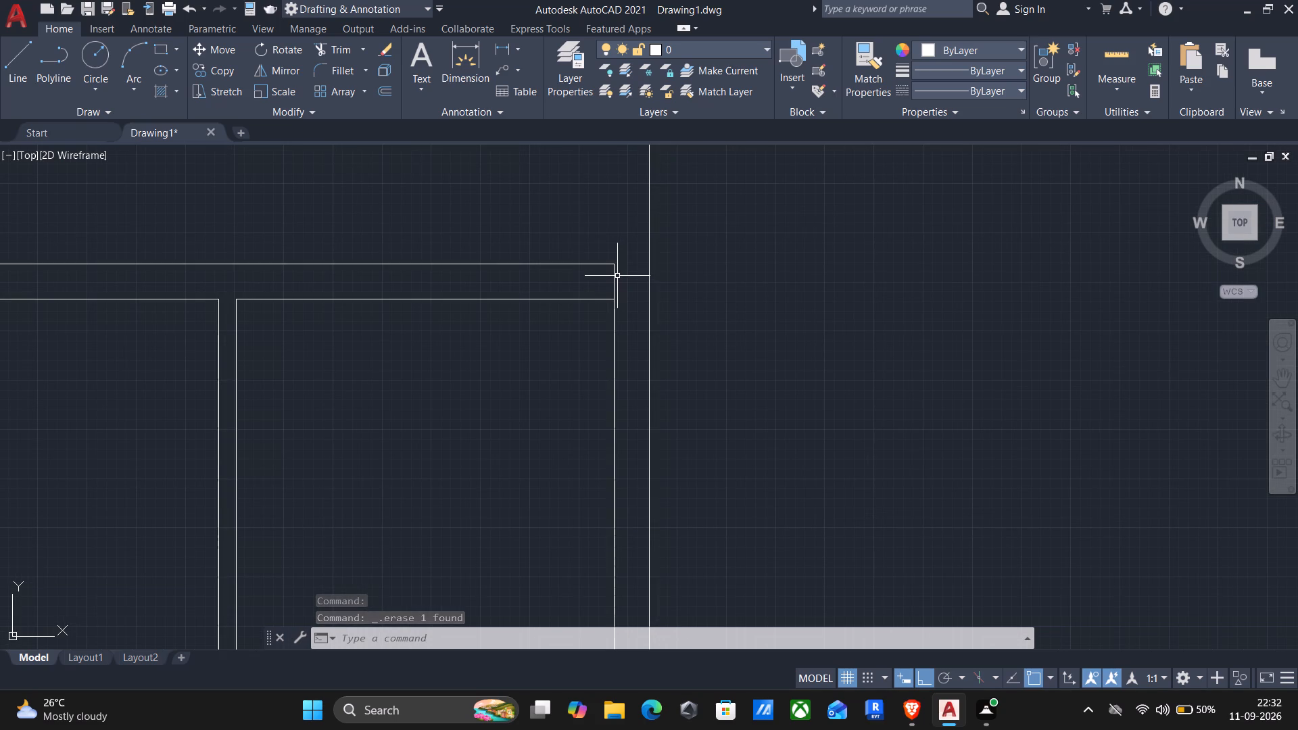
text(ex)
key(Return)
click(576, 262)
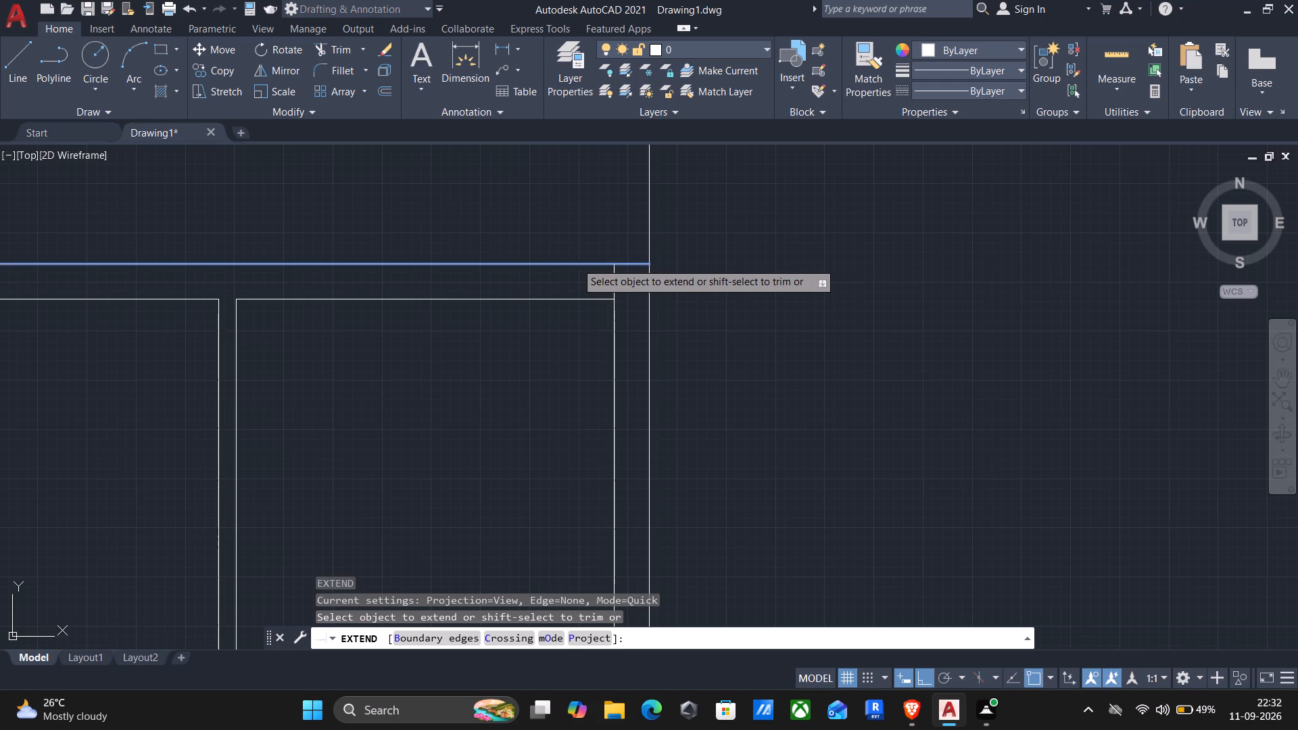
scroll(576, 262, down, 2)
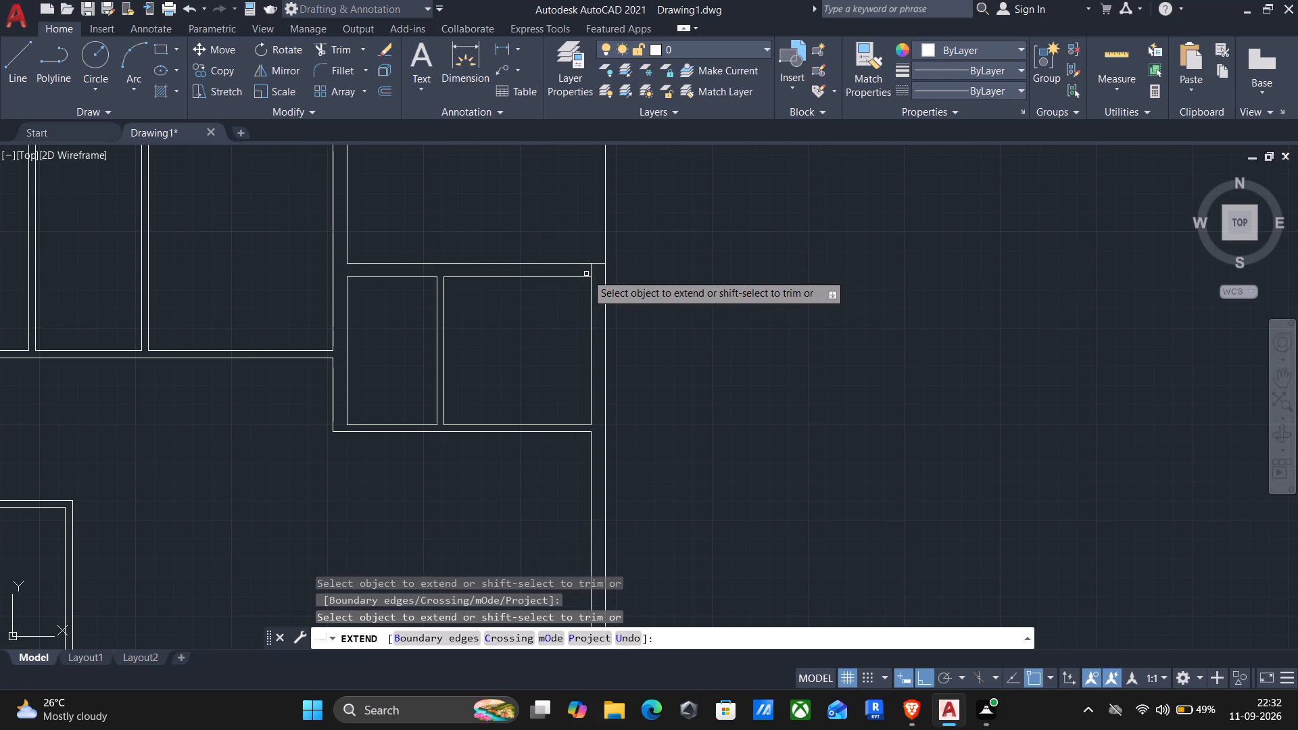
key(Escape)
Trim the short vertical stub crossing the wall thickness below the upper-right room, beside the outer east wall.
text(tr)
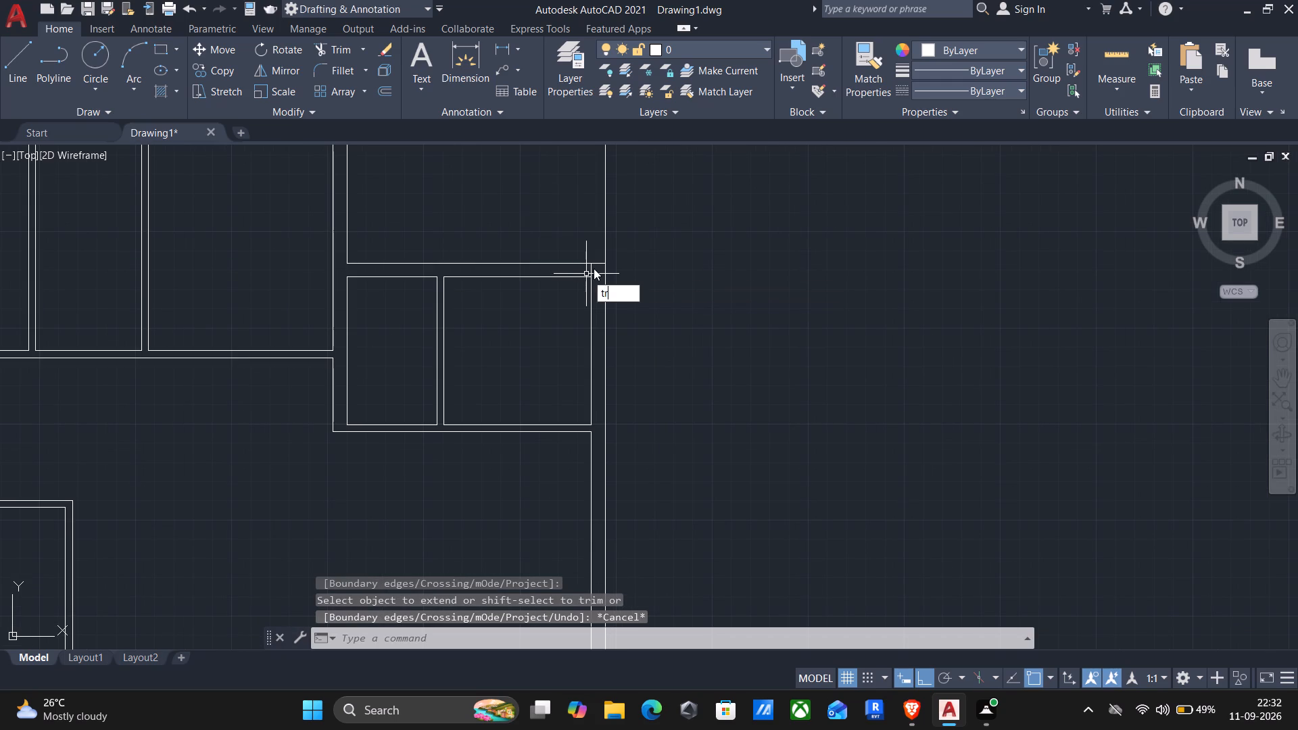
key(Return)
scroll(594, 262, up, 3)
drag(565, 291, 585, 289)
scroll(585, 289, down, 2)
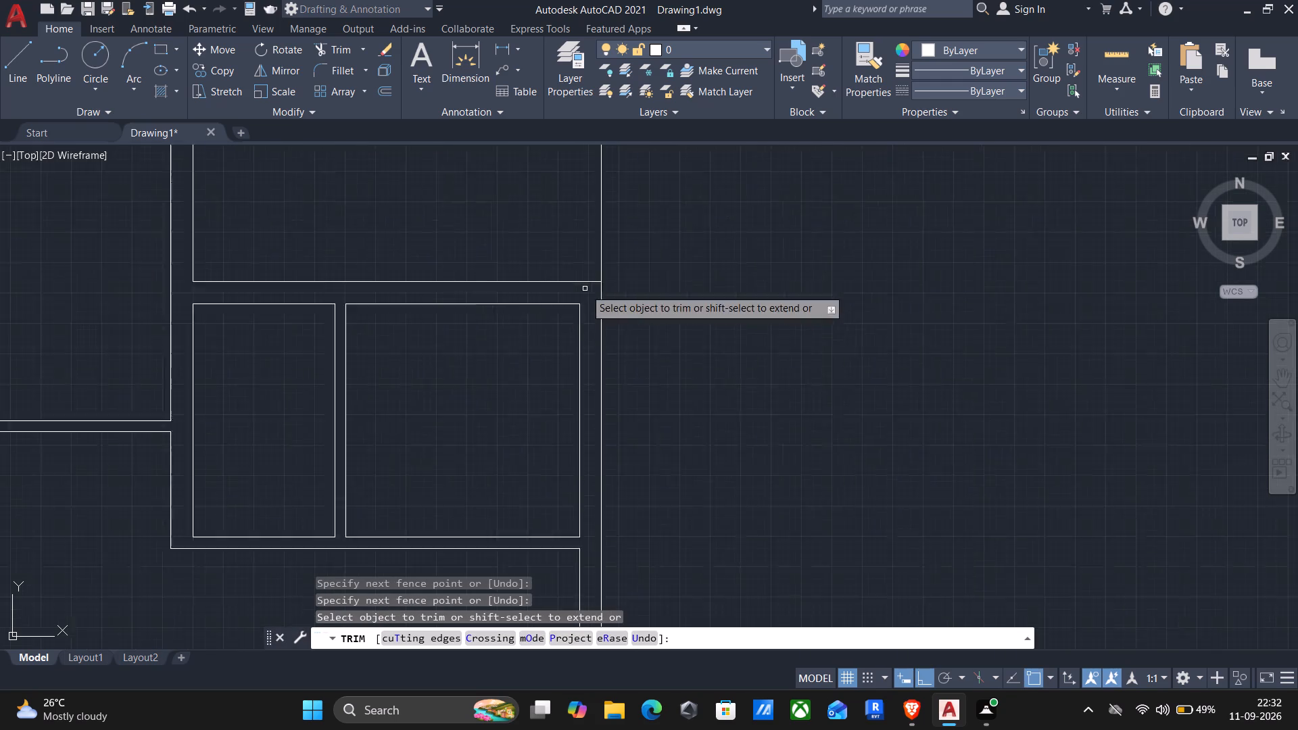
scroll(585, 289, down, 1)
middle_drag(634, 334, 672, 327)
scroll(673, 324, down, 1)
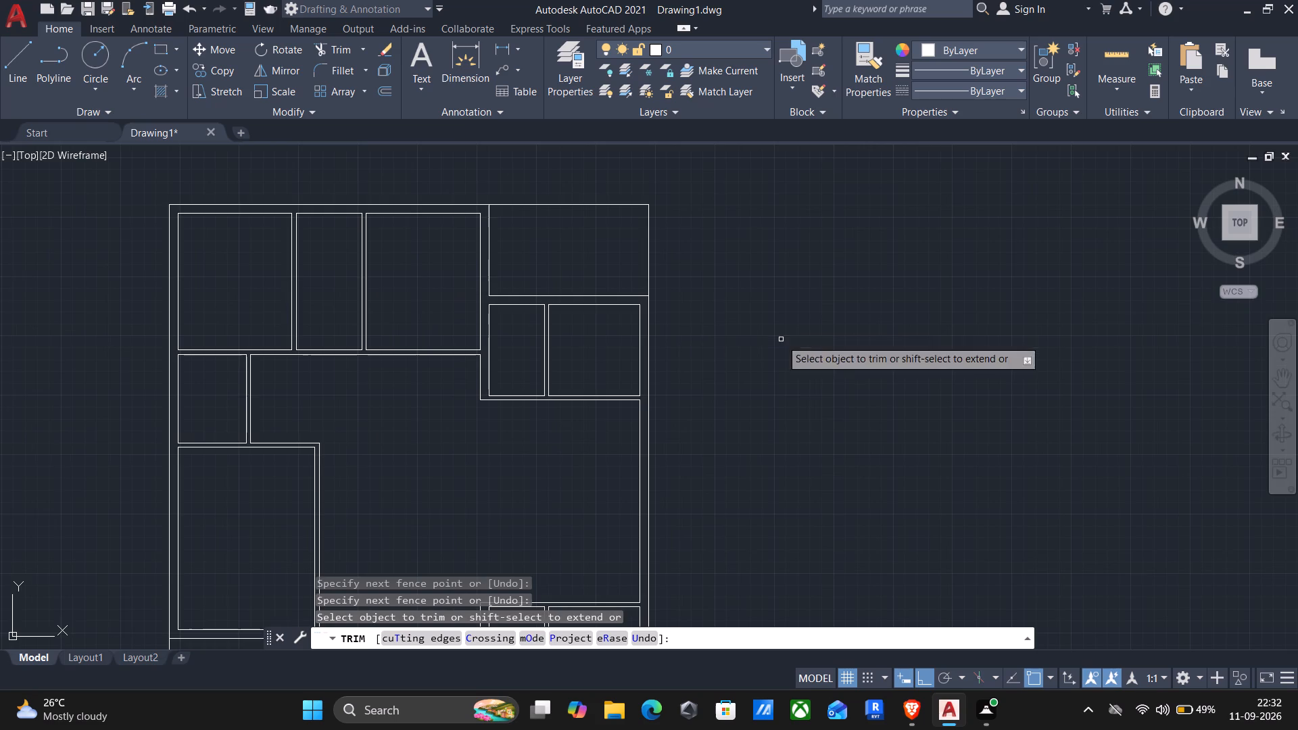
middle_drag(781, 340, 740, 364)
scroll(739, 363, down, 1)
middle_drag(769, 345, 790, 199)
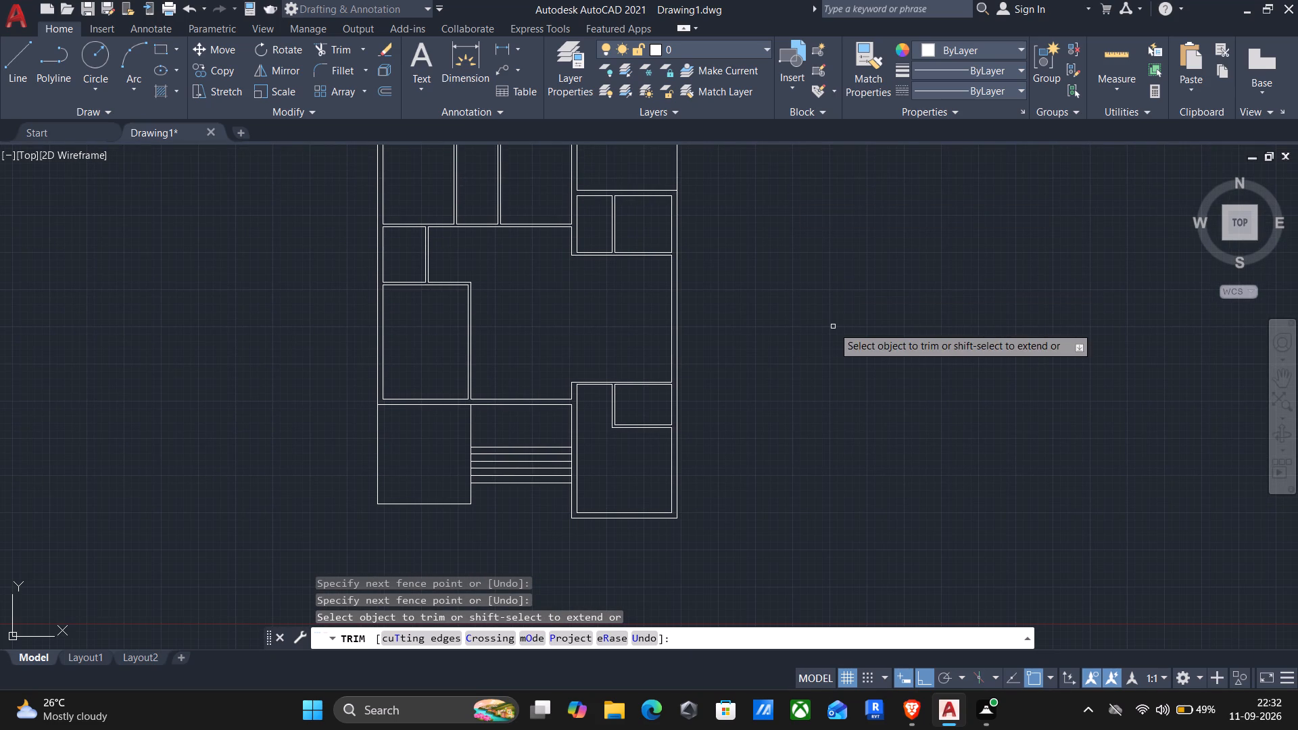
key(Escape)
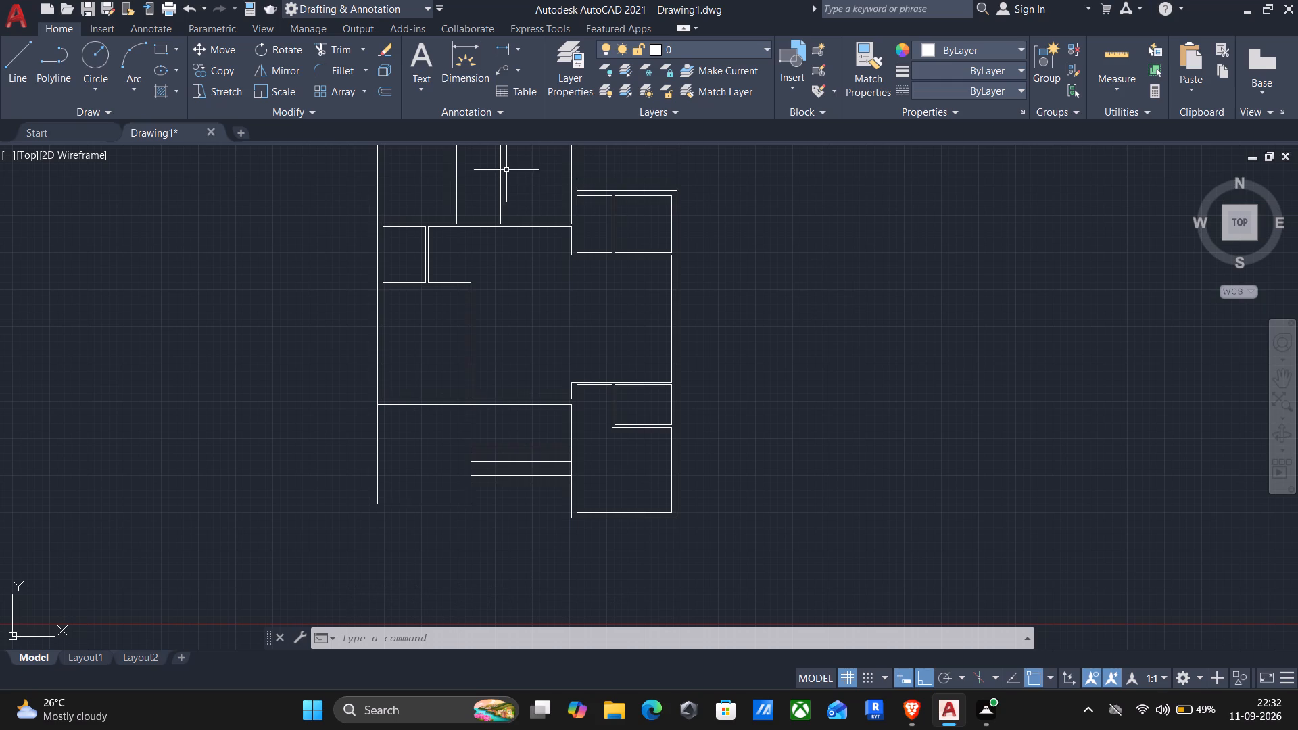
Draw two short vertical lines continuing both faces of the partition between the upper-left and narrow middle rooms down to the hall's upper line.
key(l)
key(Return)
scroll(431, 218, up, 3)
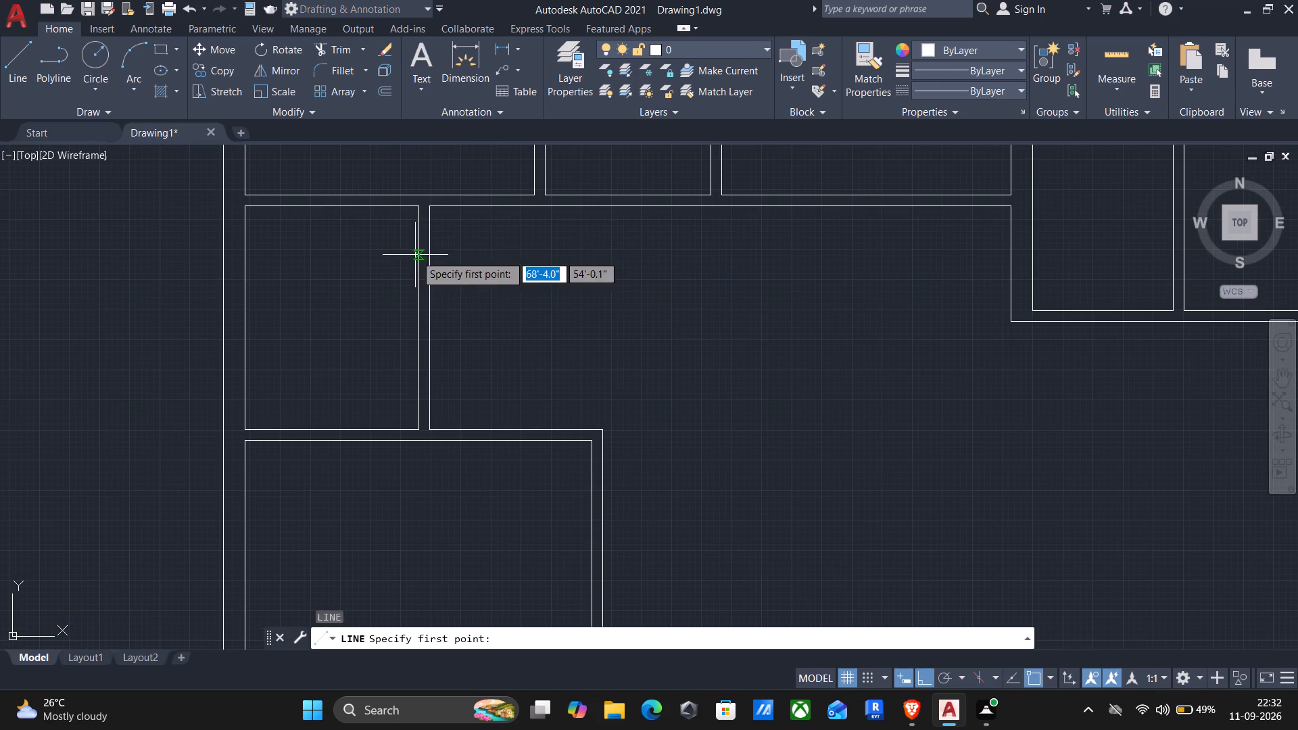
scroll(552, 199, up, 3)
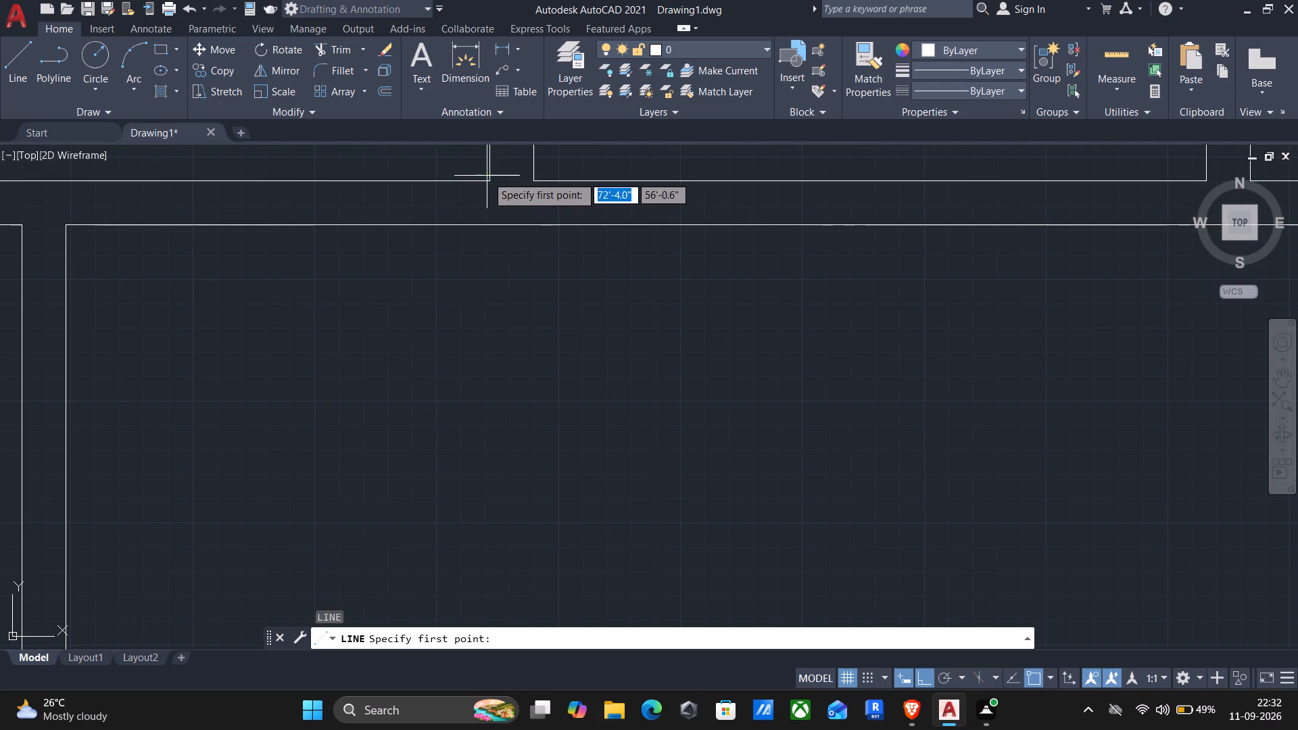
click(485, 176)
click(483, 230)
key(Return)
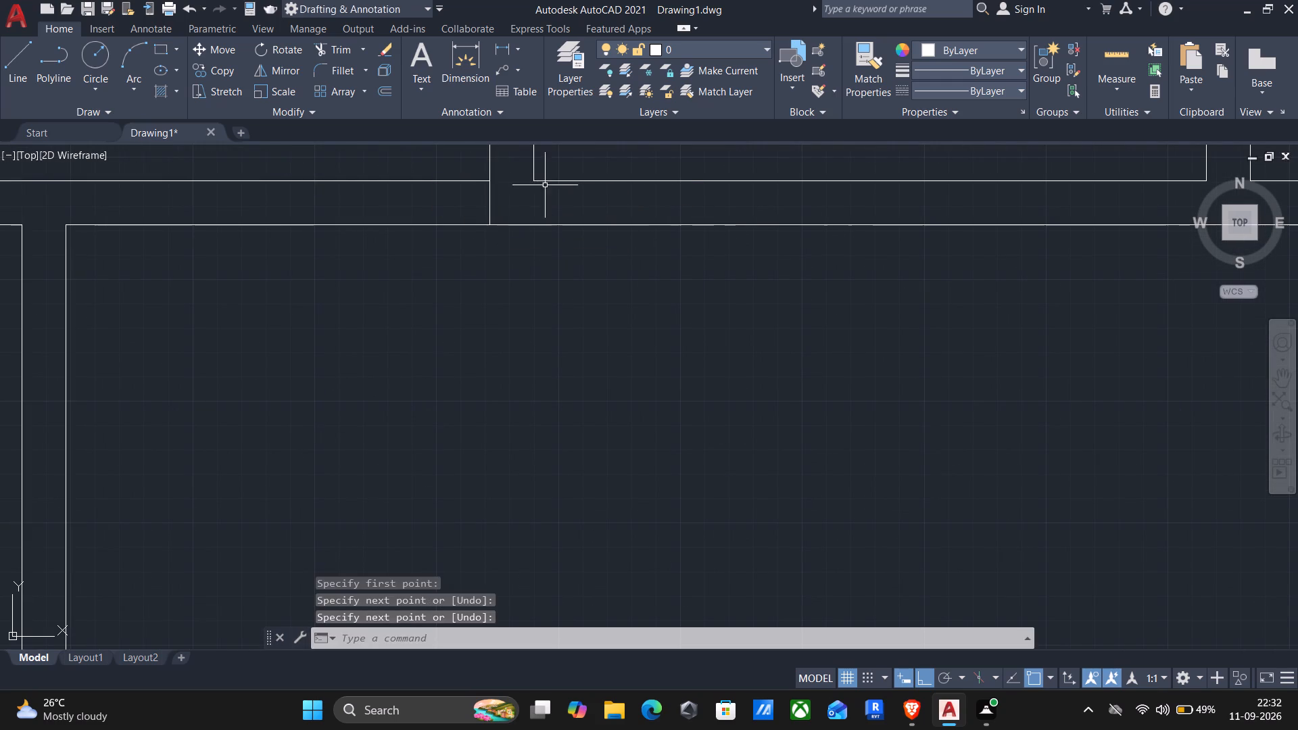
key(Return)
click(532, 183)
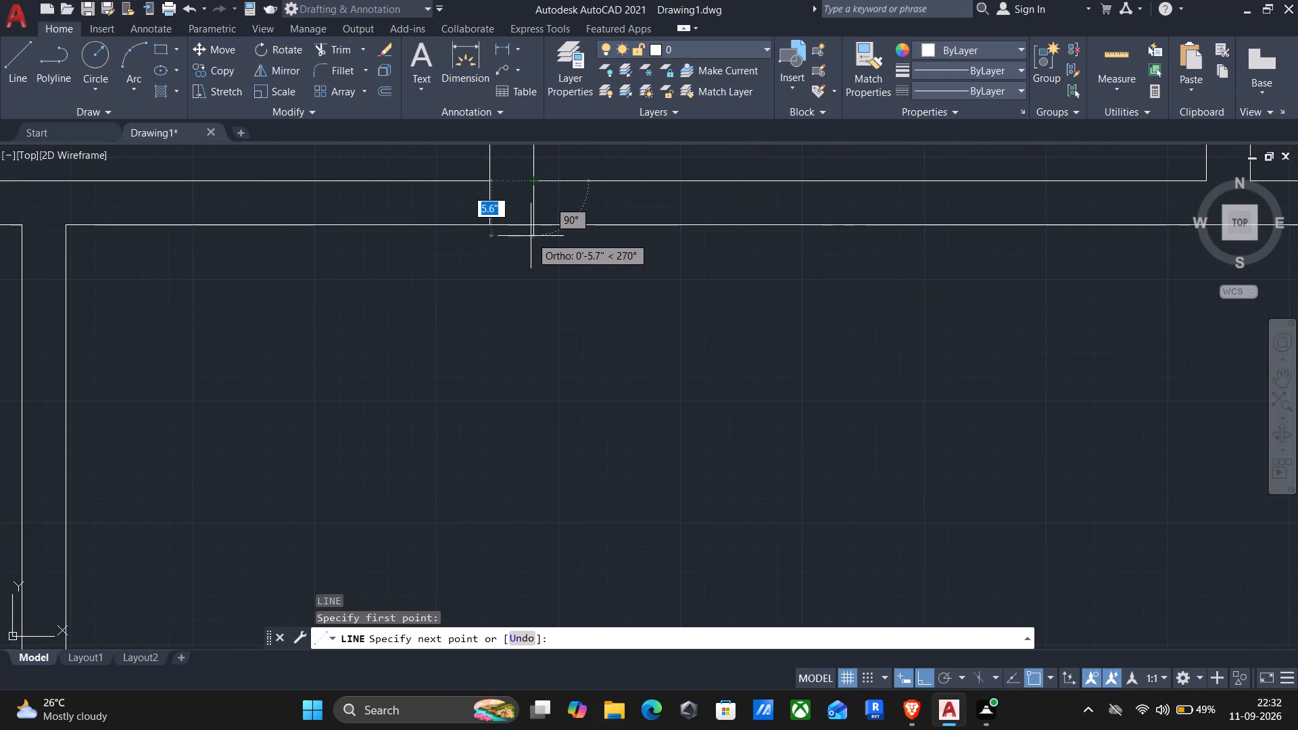
click(531, 224)
key(Return)
Offset the upper inner wall line of the narrow top-middle room 7.5' downward.
scroll(586, 294, down, 3)
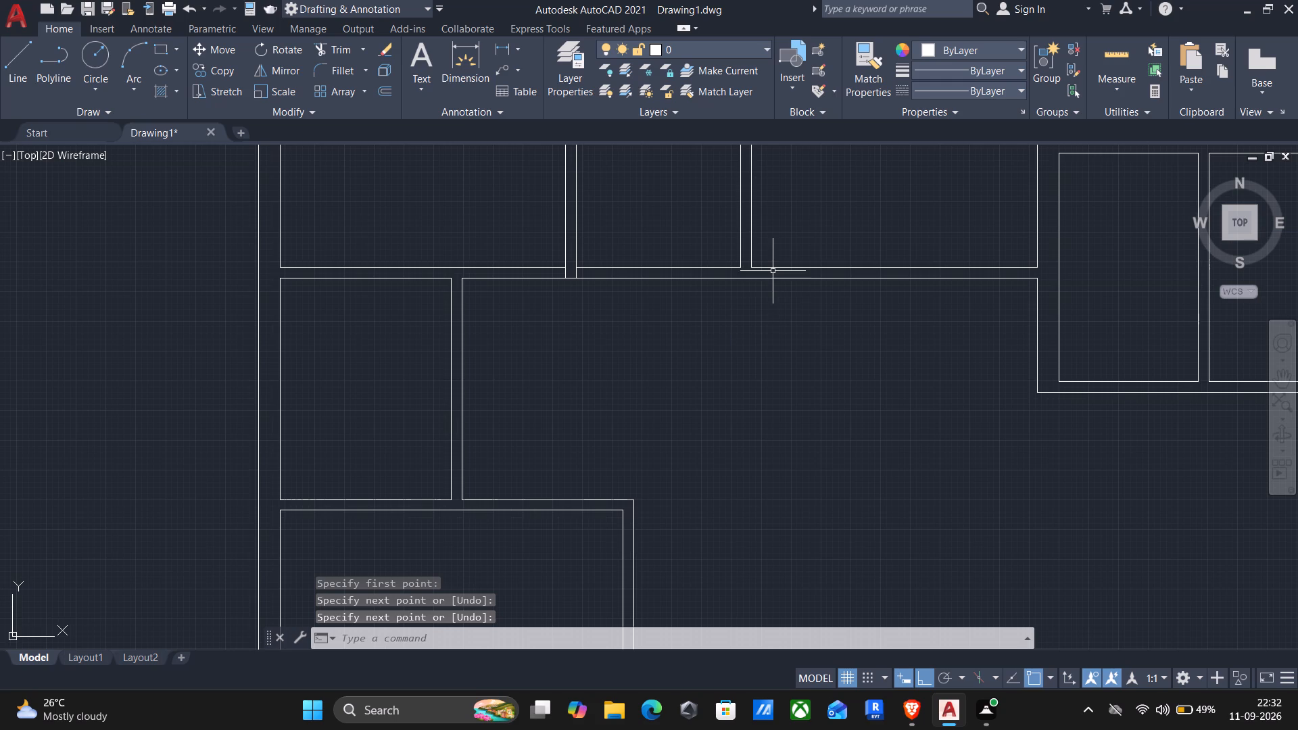
scroll(773, 271, down, 2)
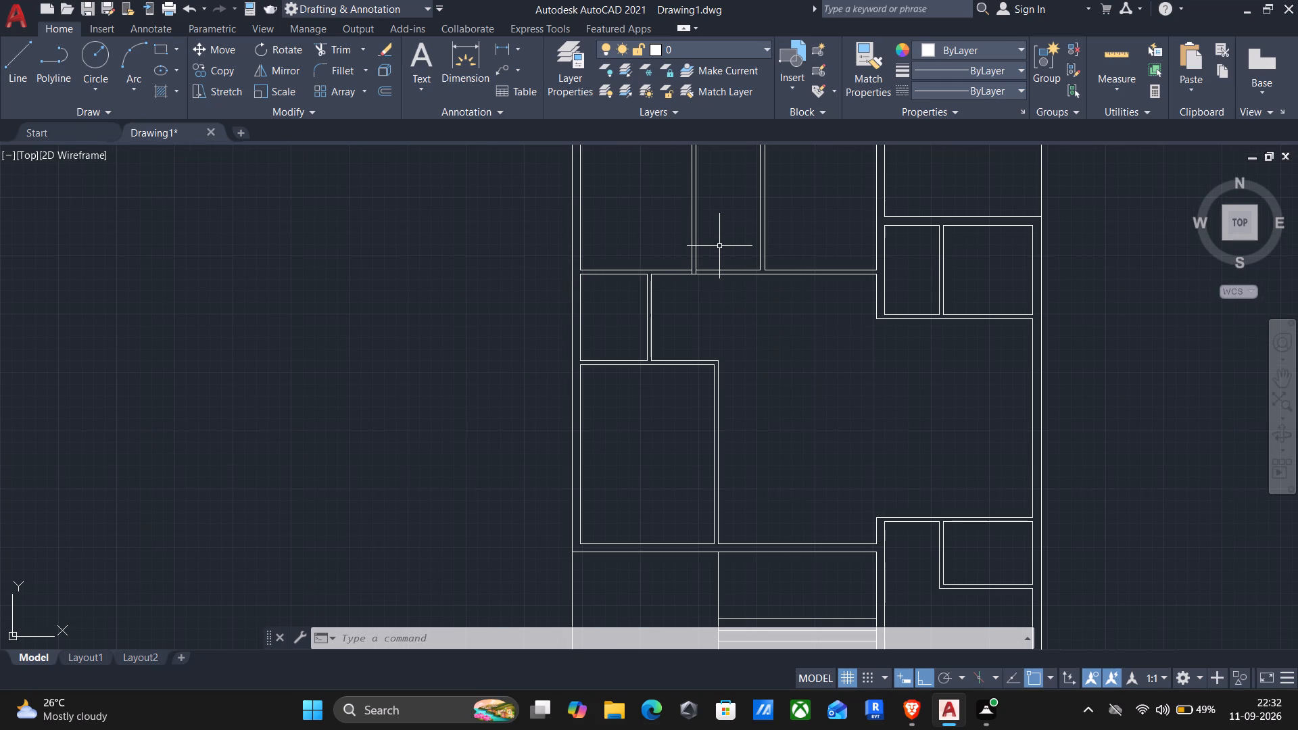
middle_drag(719, 246, 642, 400)
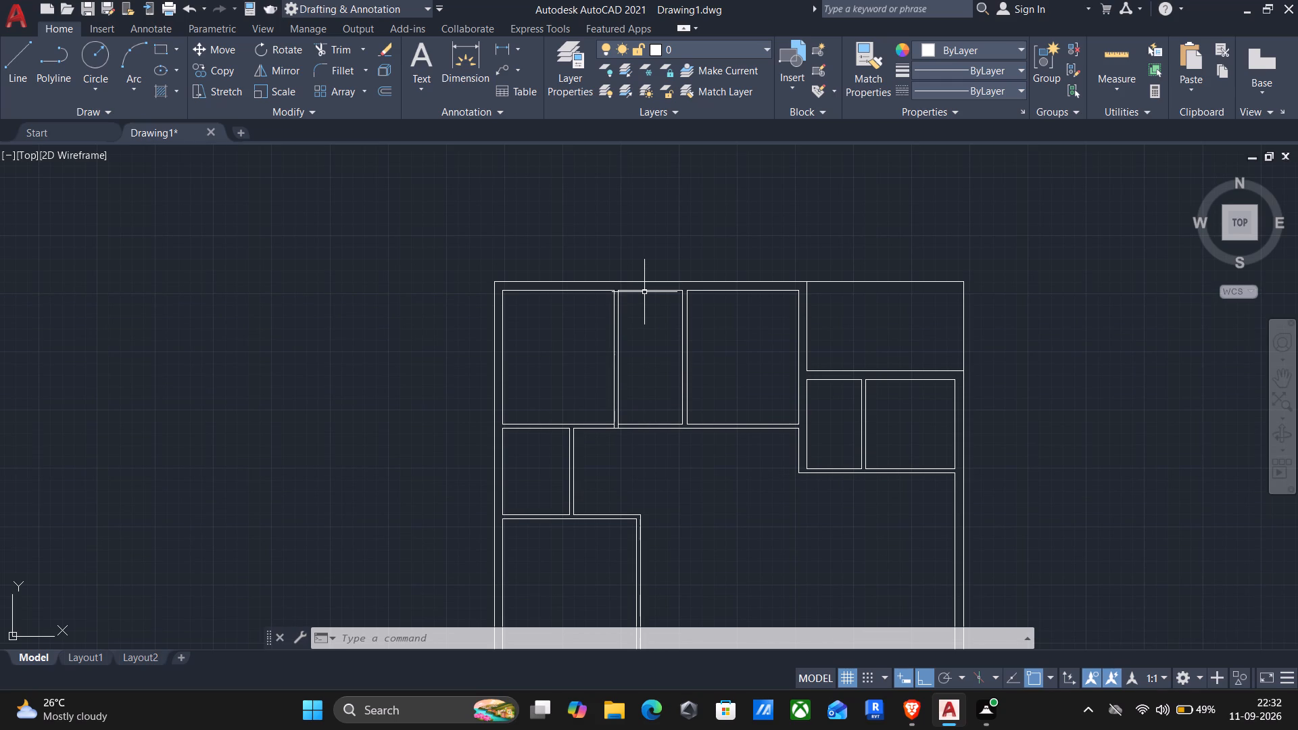
key(Escape)
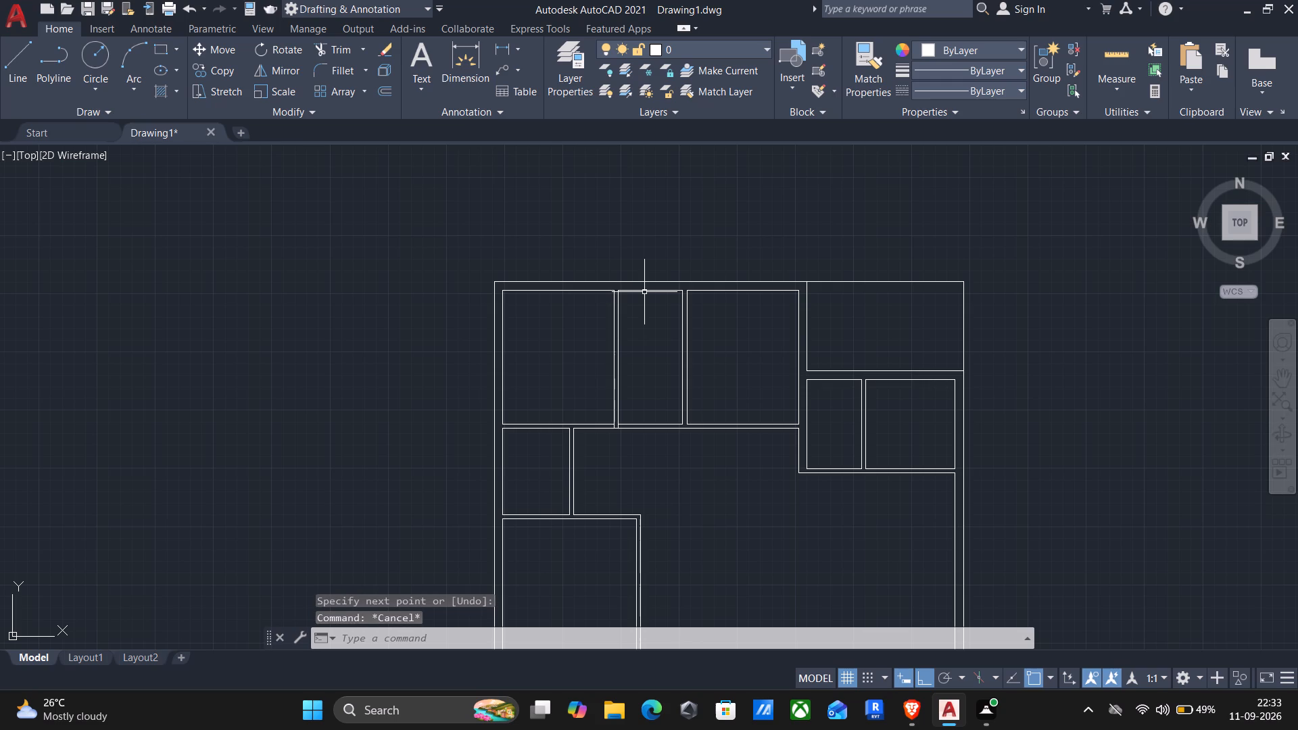
key(o)
key(Return)
click(644, 292)
click(631, 364)
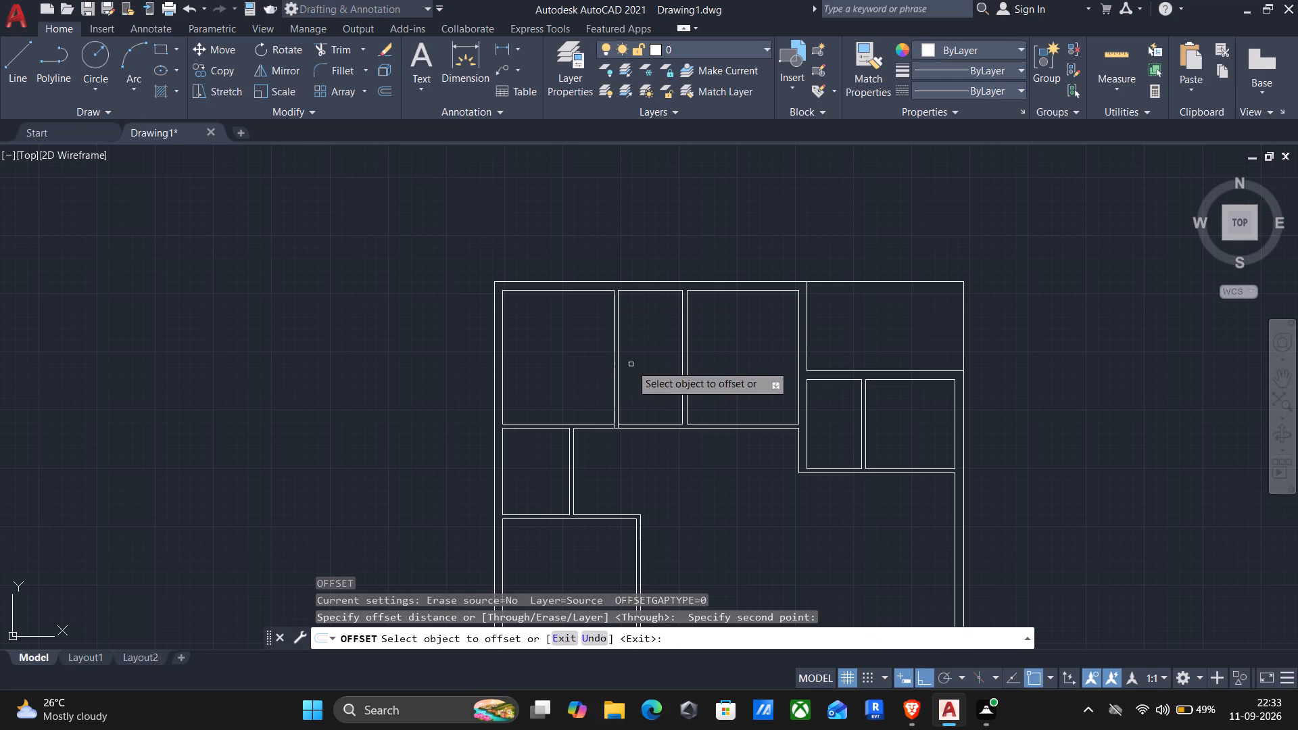
click(632, 290)
text(7.)
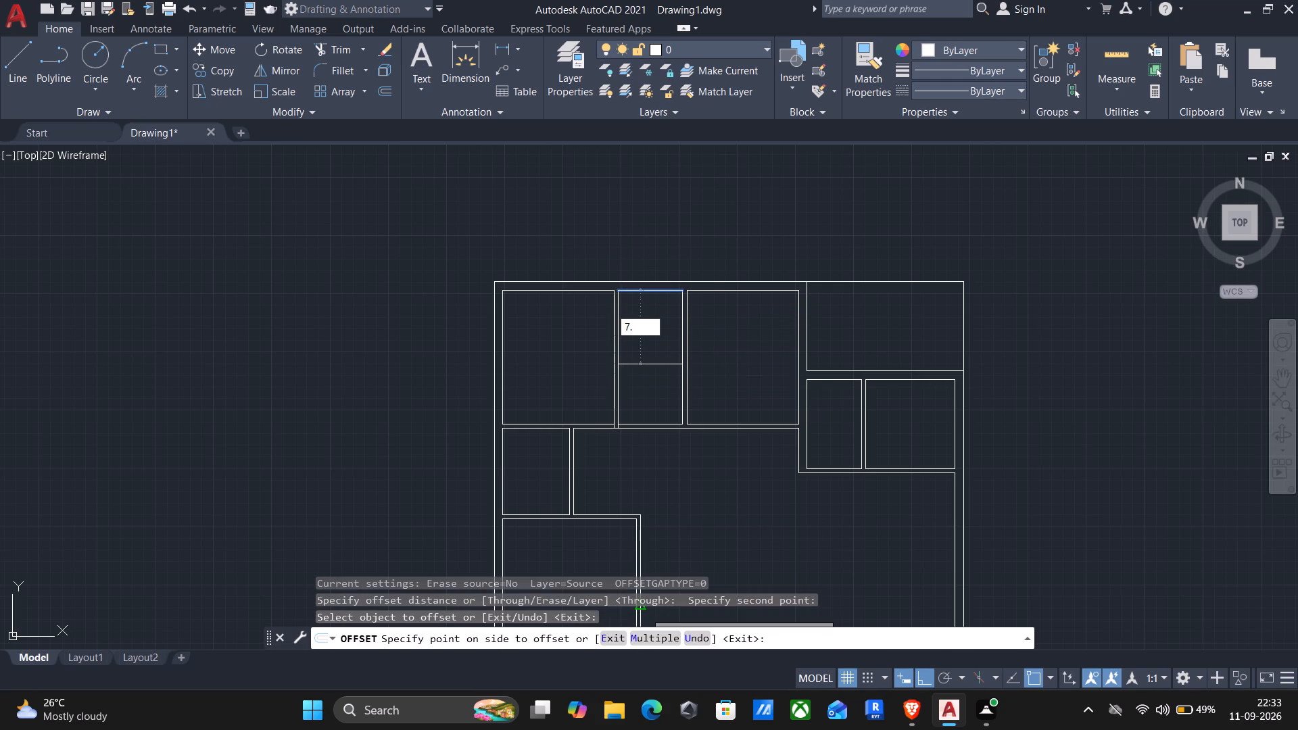
key(5)
key(apostrophe)
key(Return)
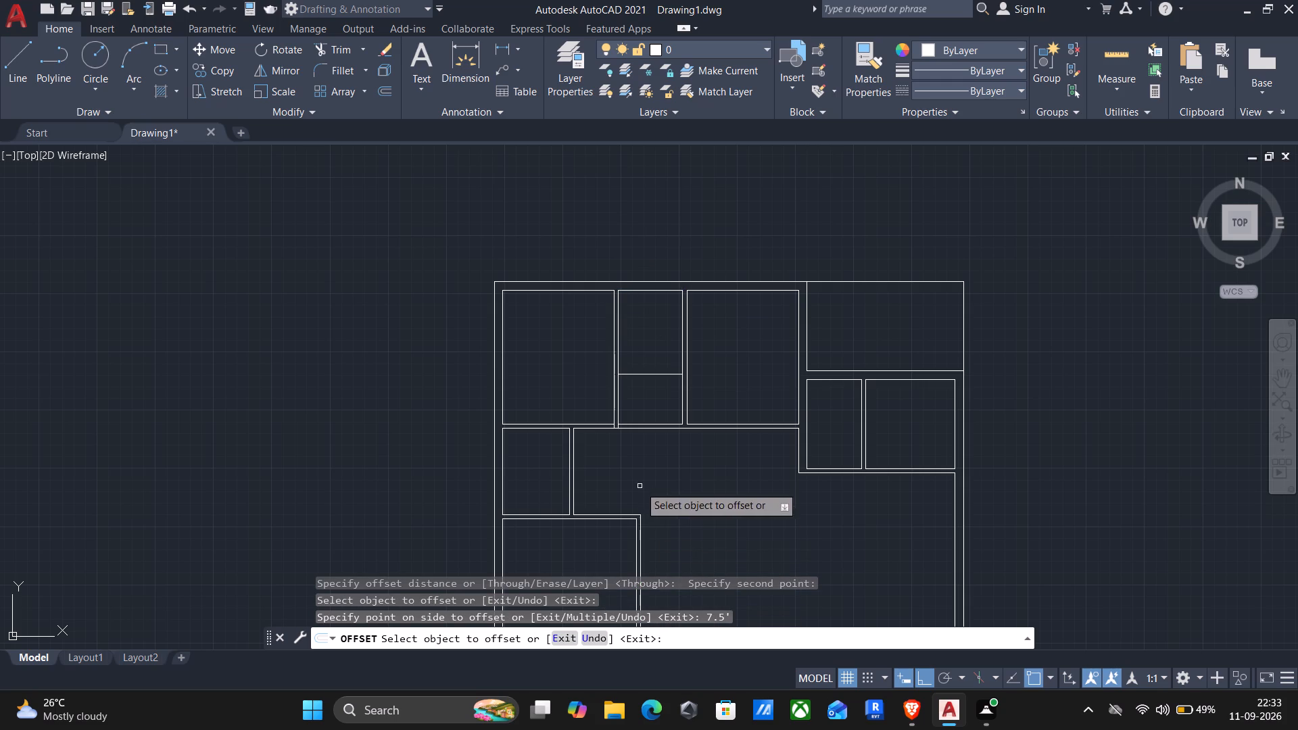
Offset the new horizontal line in the narrow middle room 4.5" downward to form a partition wall.
click(651, 374)
text(4.5)
key(shift+quotedbl)
key(Return)
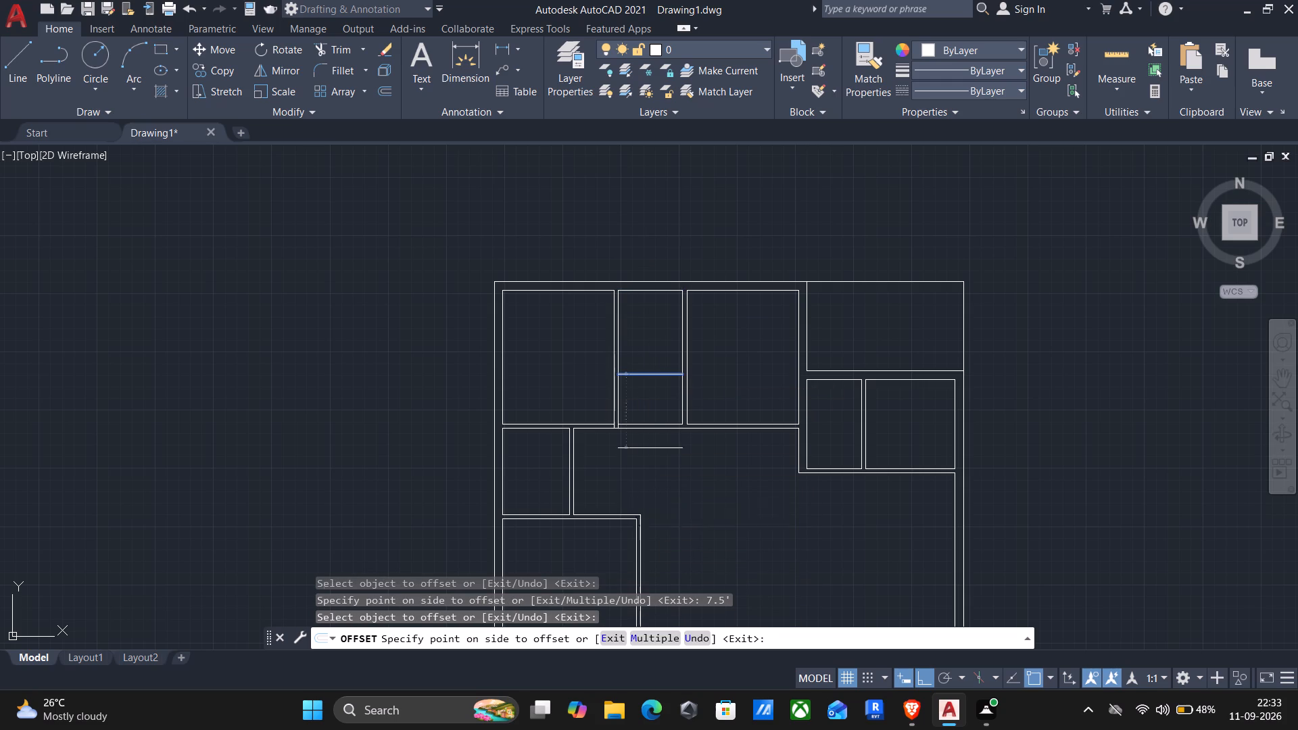
key(Escape)
Extend both ends of the two new partition lines across the side walls of the narrow middle room to their far faces.
key(e)
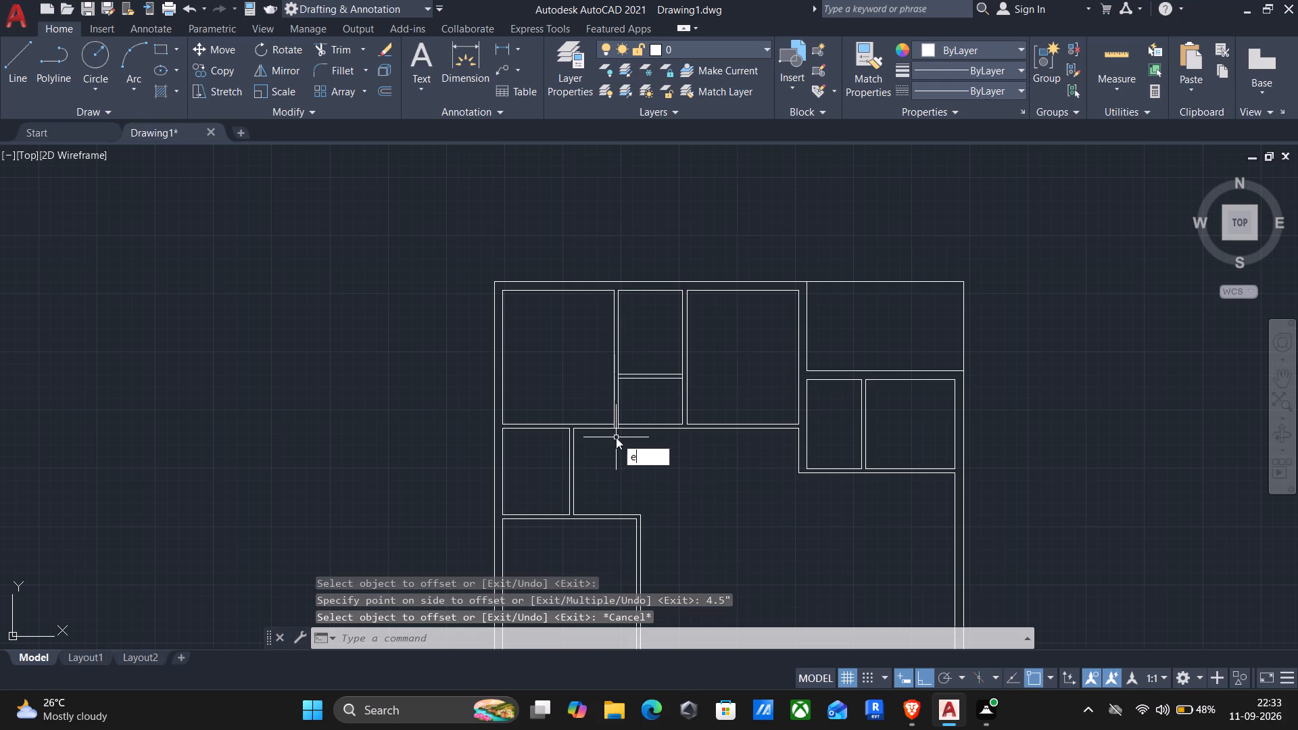
key(x)
key(Return)
drag(653, 403, 644, 360)
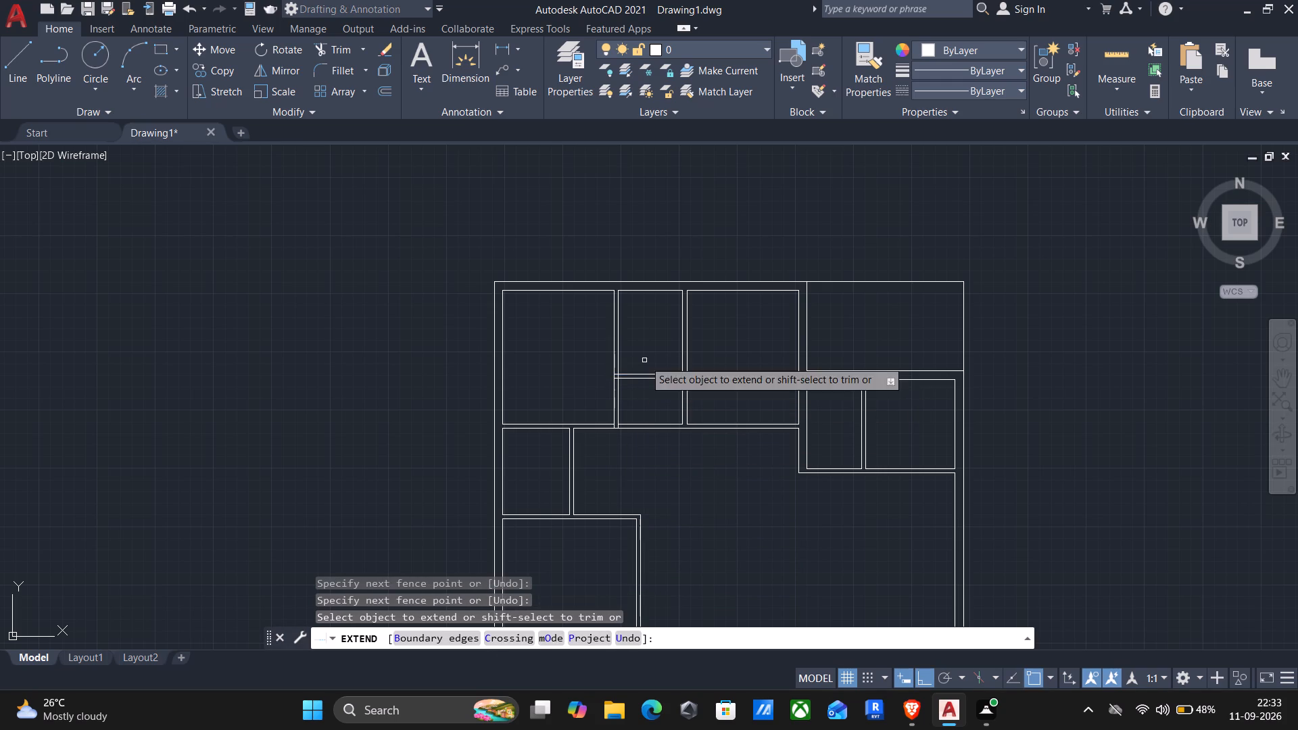
drag(663, 391, 674, 351)
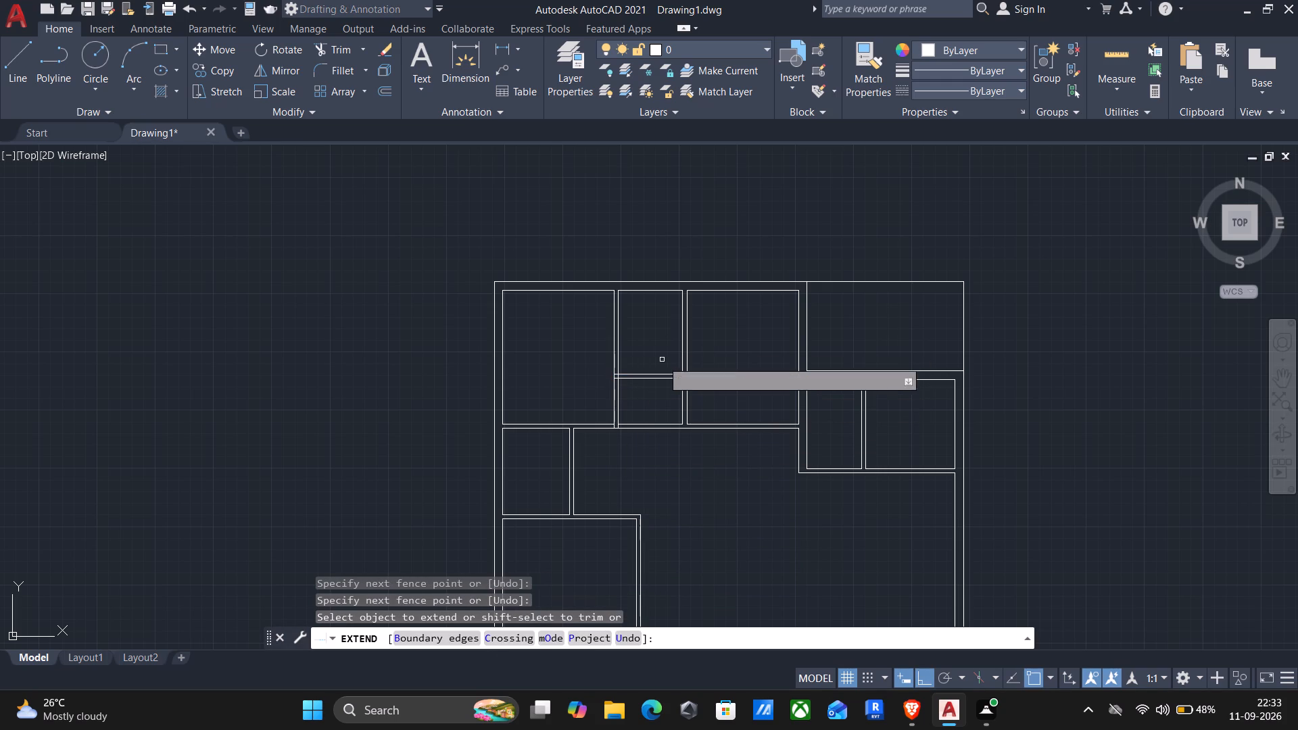
key(Escape)
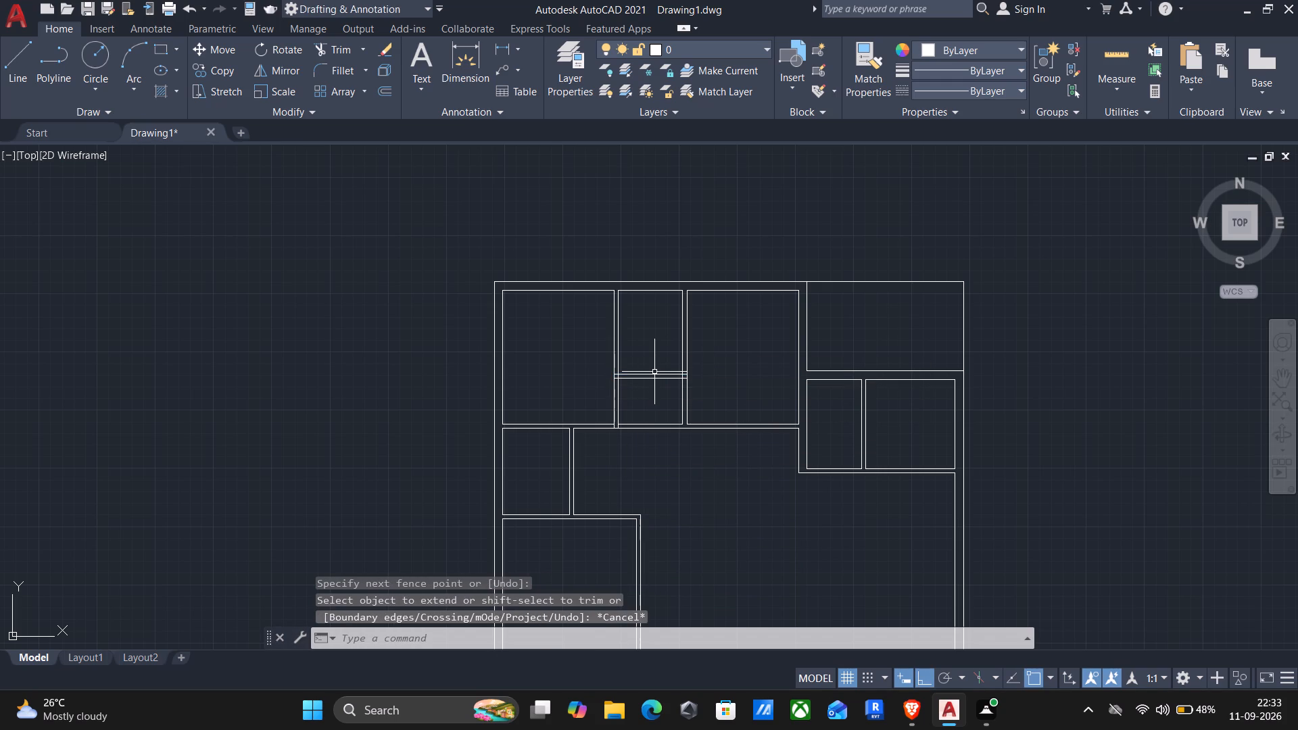
Trim away both partition lines between the upper-left and narrow middle rooms below the new horizontal partition, including the stubs through the hall wall.
text(tr)
key(Return)
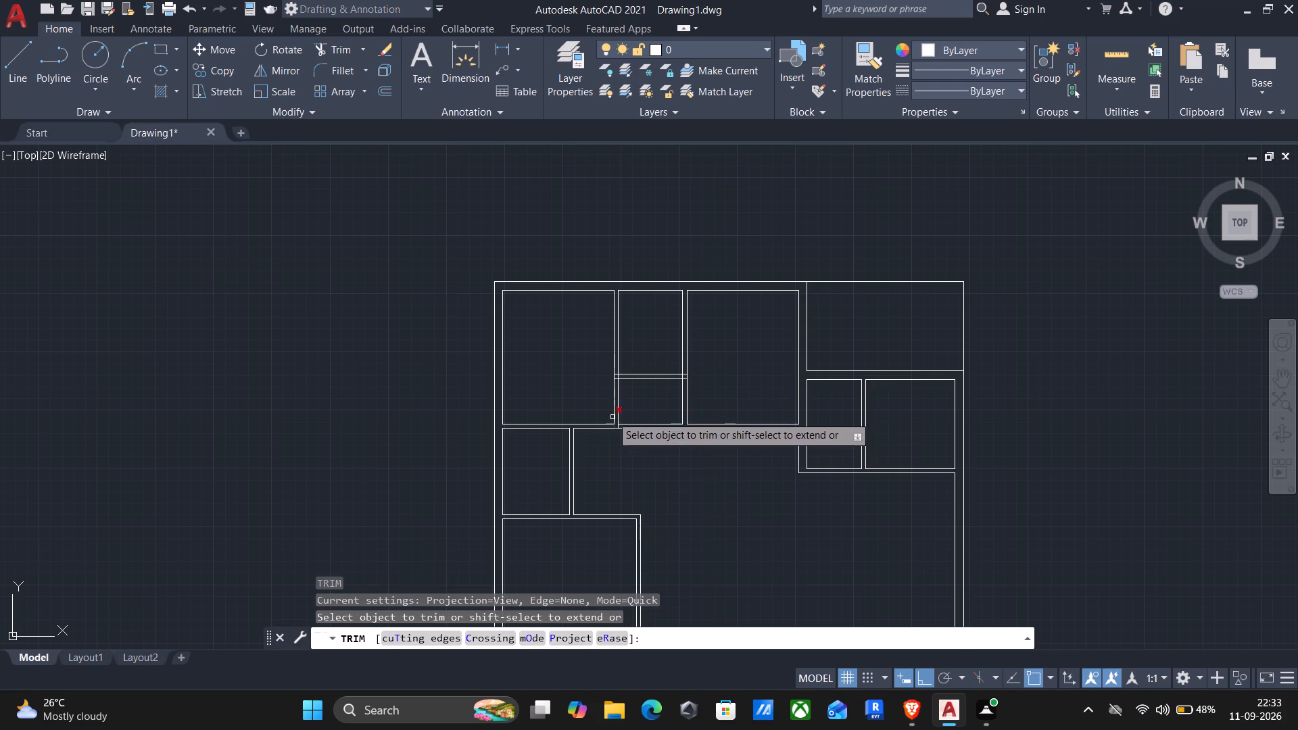
drag(599, 410, 627, 396)
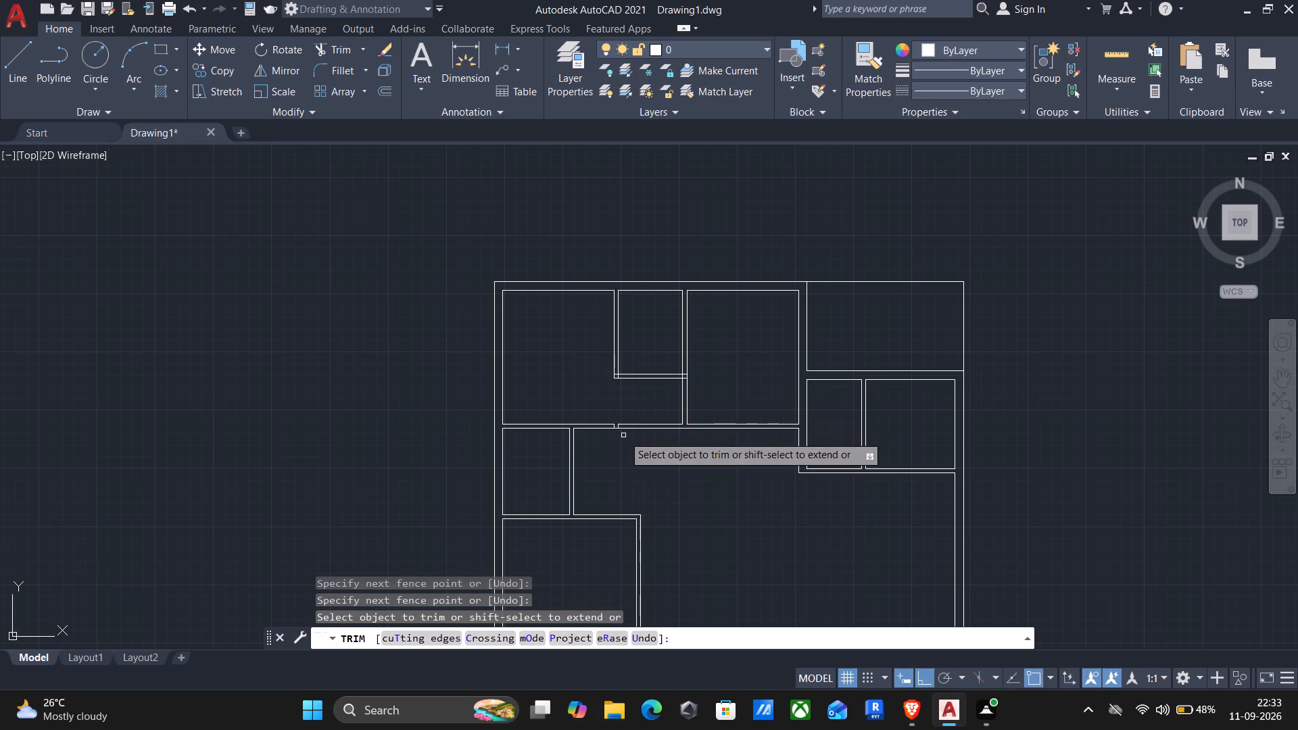
scroll(623, 440, up, 6)
drag(412, 338, 543, 343)
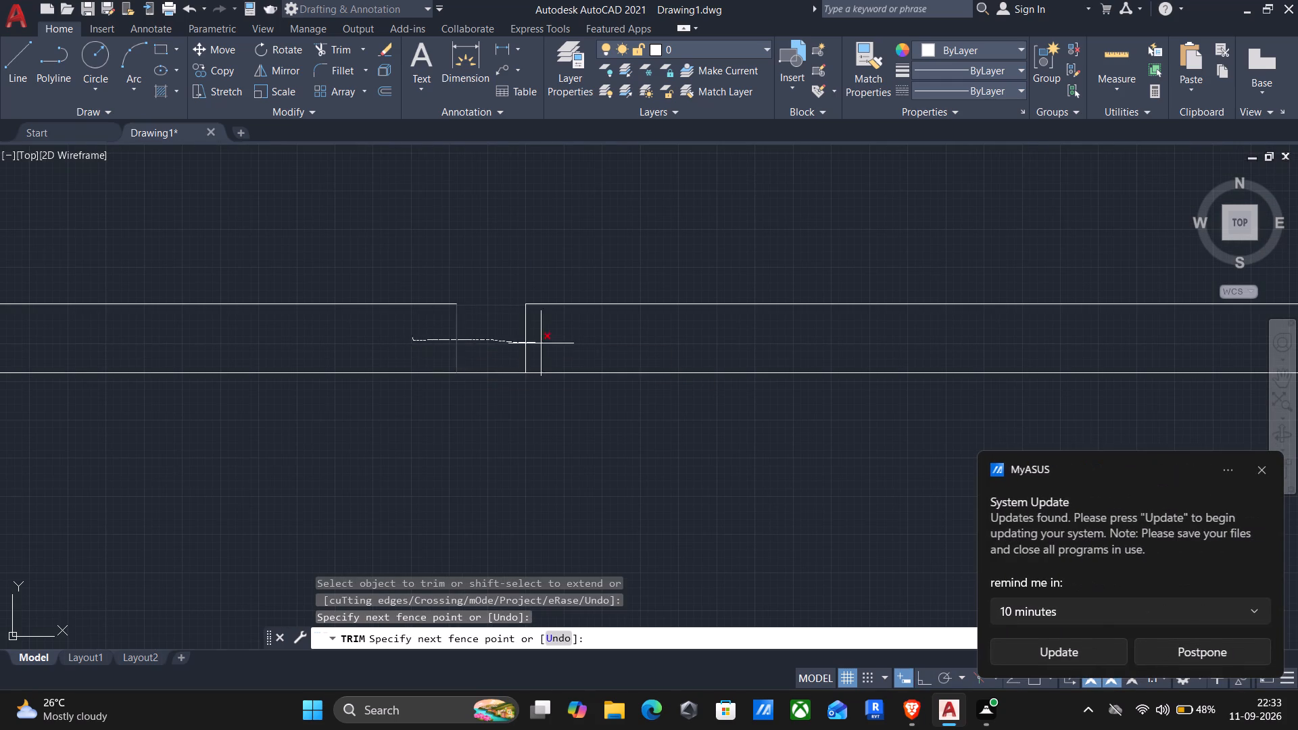
drag(543, 343, 563, 345)
Trim the overlapping line pieces where the new horizontal partition meets the side walls of the narrow middle room.
scroll(567, 345, down, 4)
middle_drag(648, 274, 642, 277)
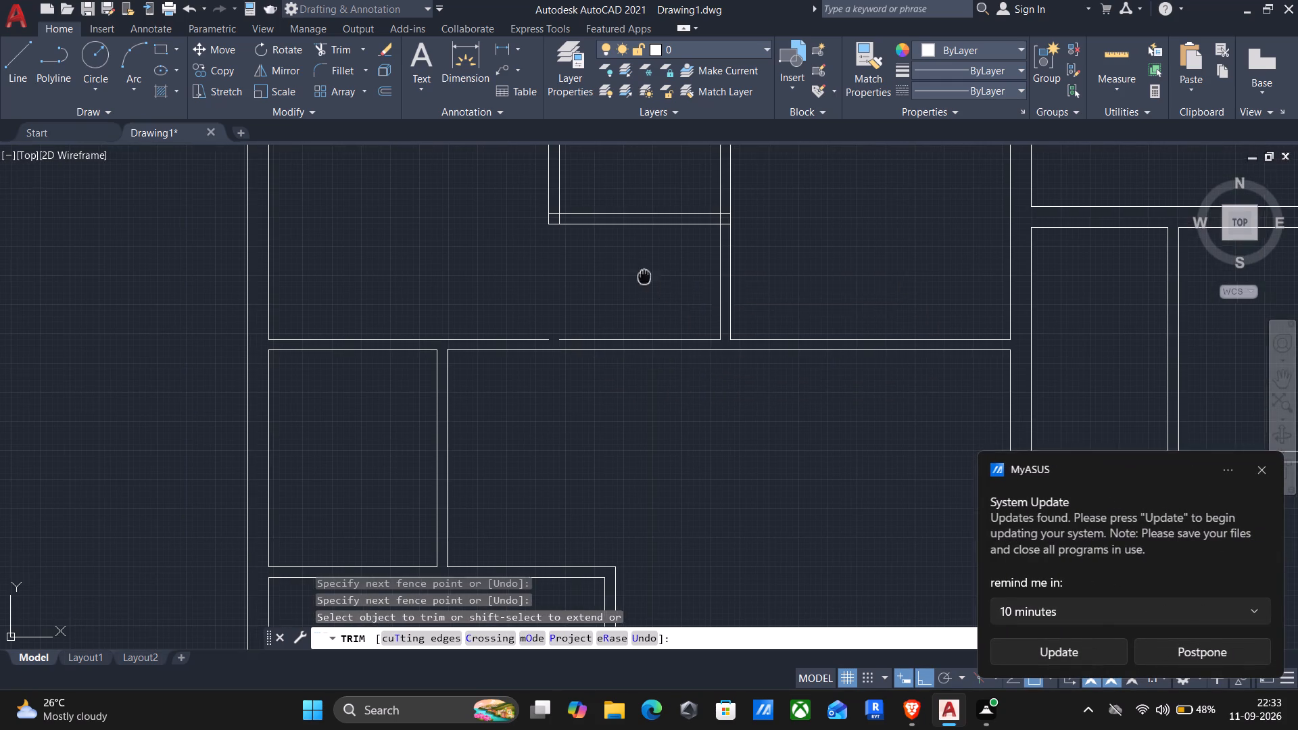
middle_drag(642, 277, 558, 368)
scroll(477, 299, up, 3)
drag(422, 316, 462, 341)
scroll(464, 341, down, 2)
scroll(695, 348, up, 2)
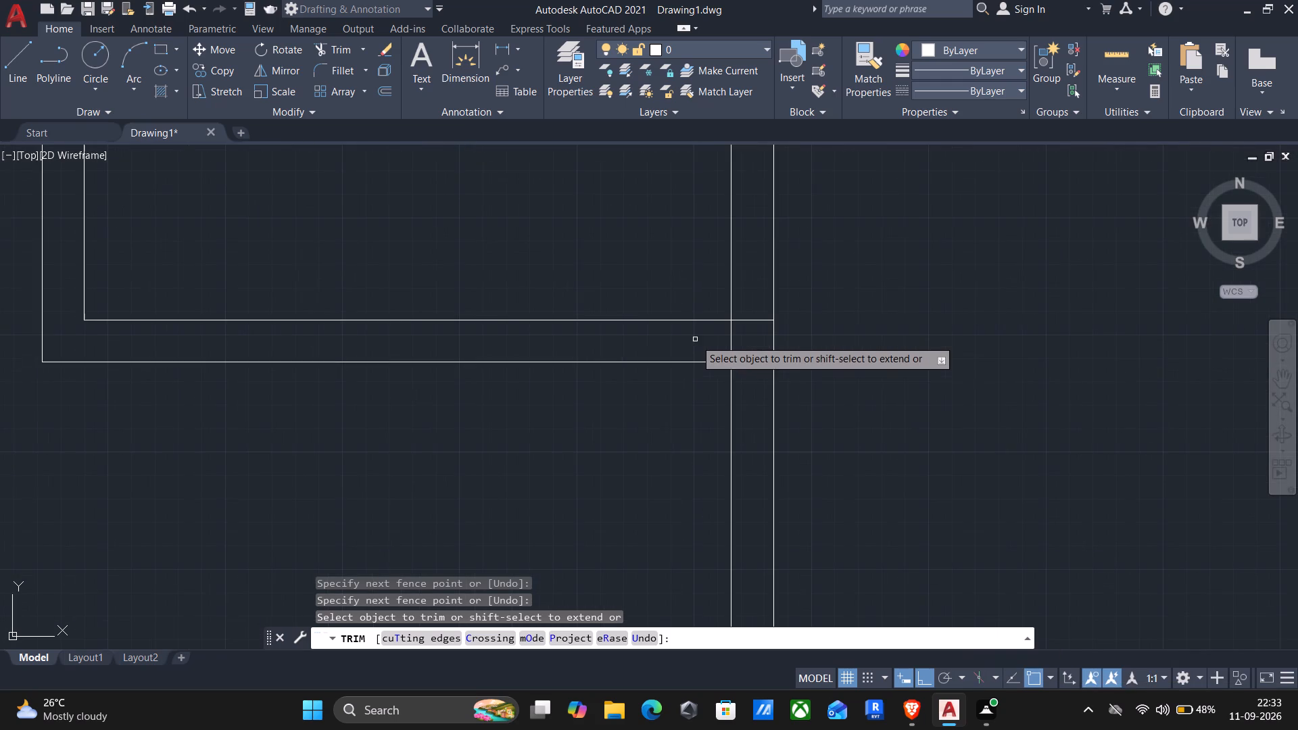
scroll(745, 361, up, 1)
drag(743, 282, 741, 414)
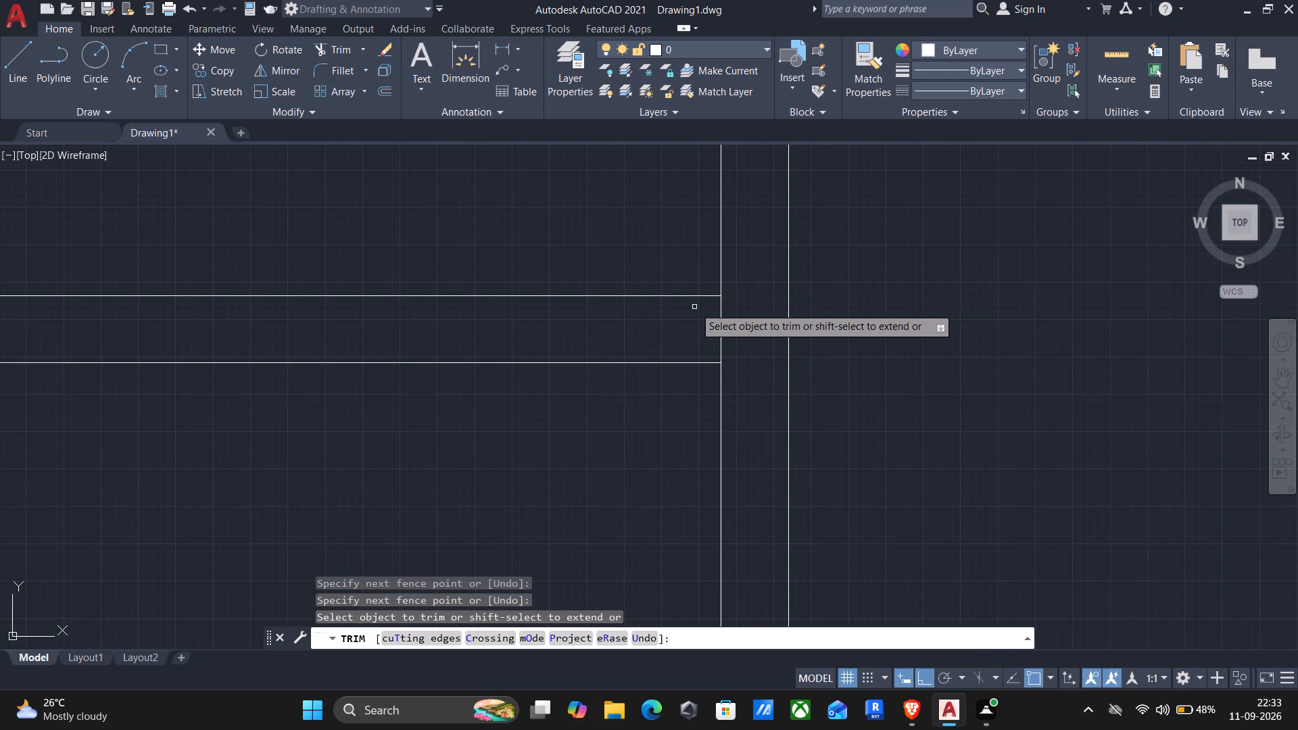
drag(690, 333, 756, 346)
scroll(740, 357, down, 2)
scroll(667, 447, down, 1)
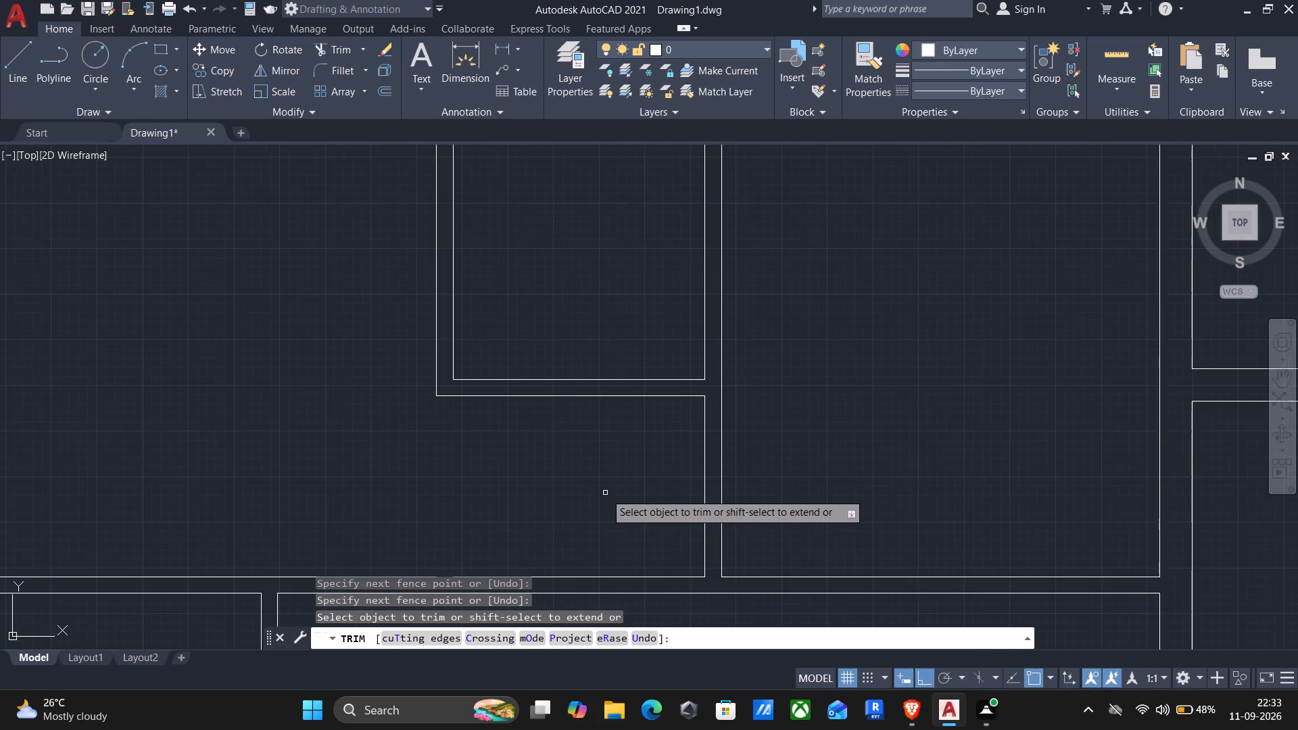
scroll(605, 495, down, 2)
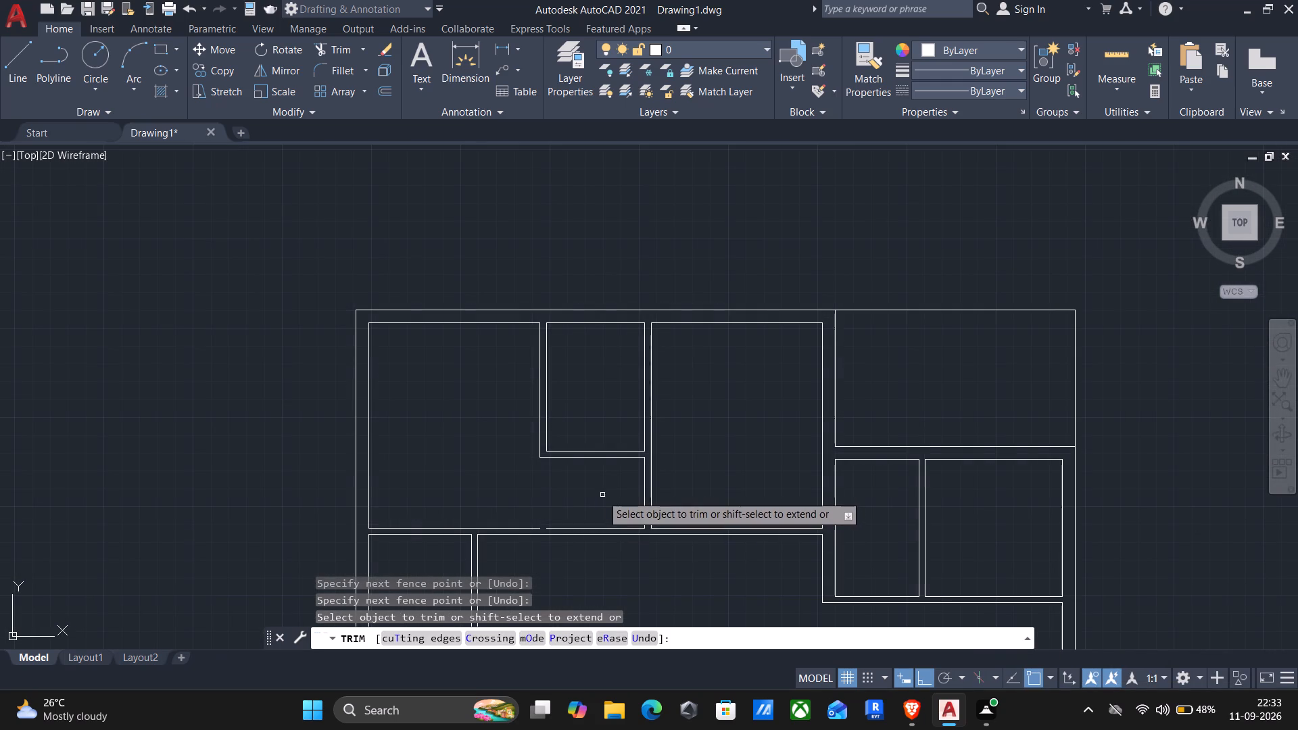
middle_drag(596, 495, 566, 495)
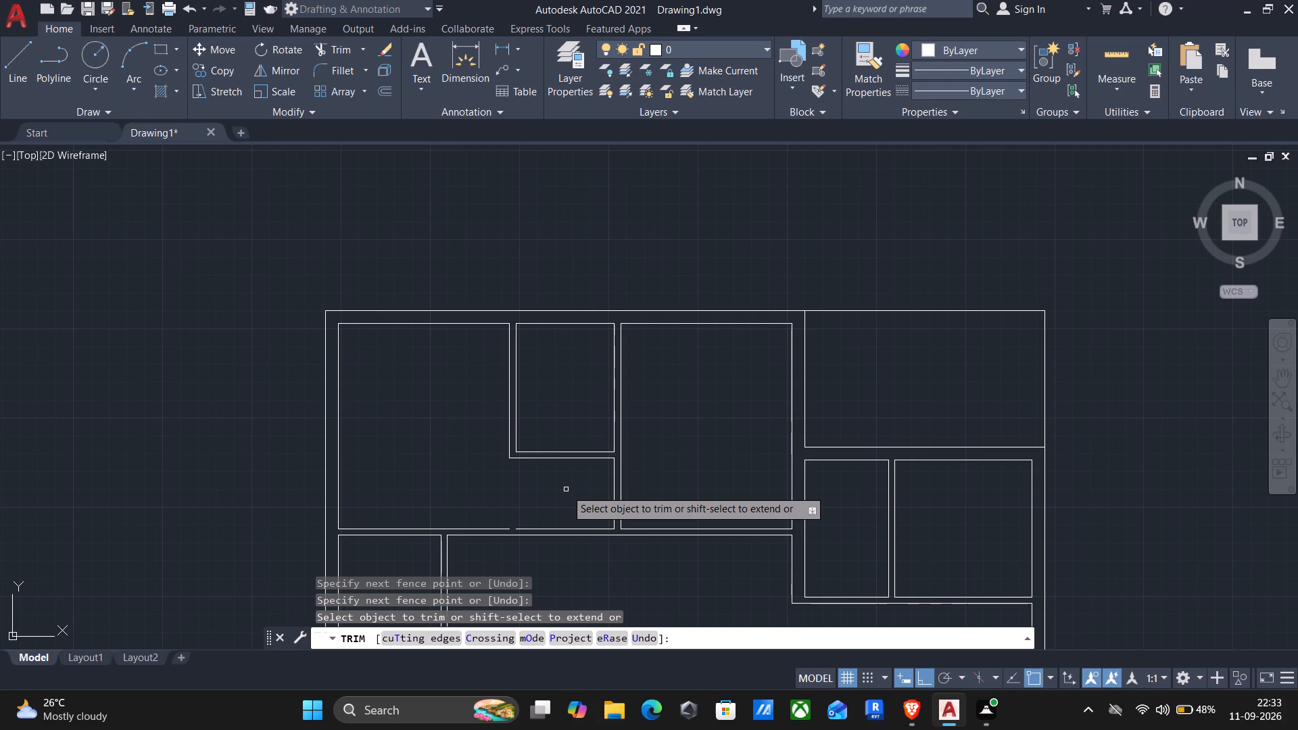
key(Escape)
Extend the lines of the wall above the hall across the gap left under the removed partition.
text(ex)
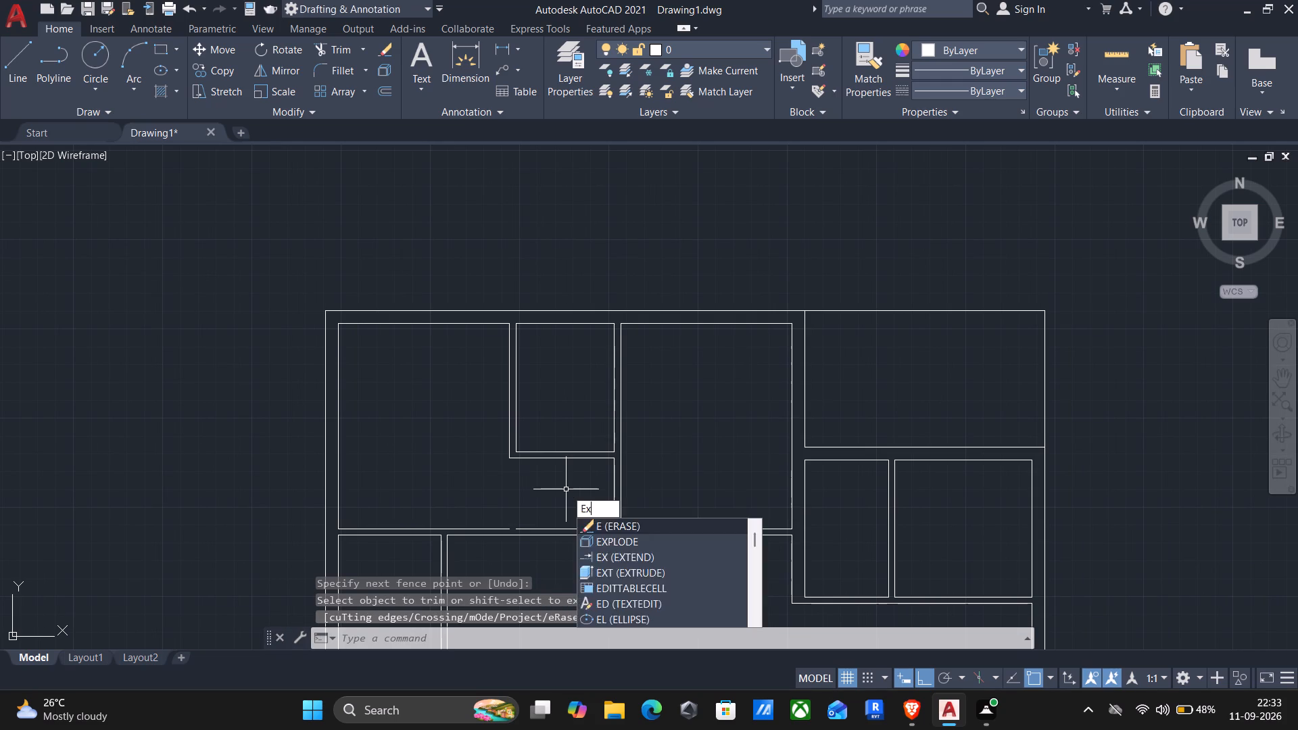
key(Return)
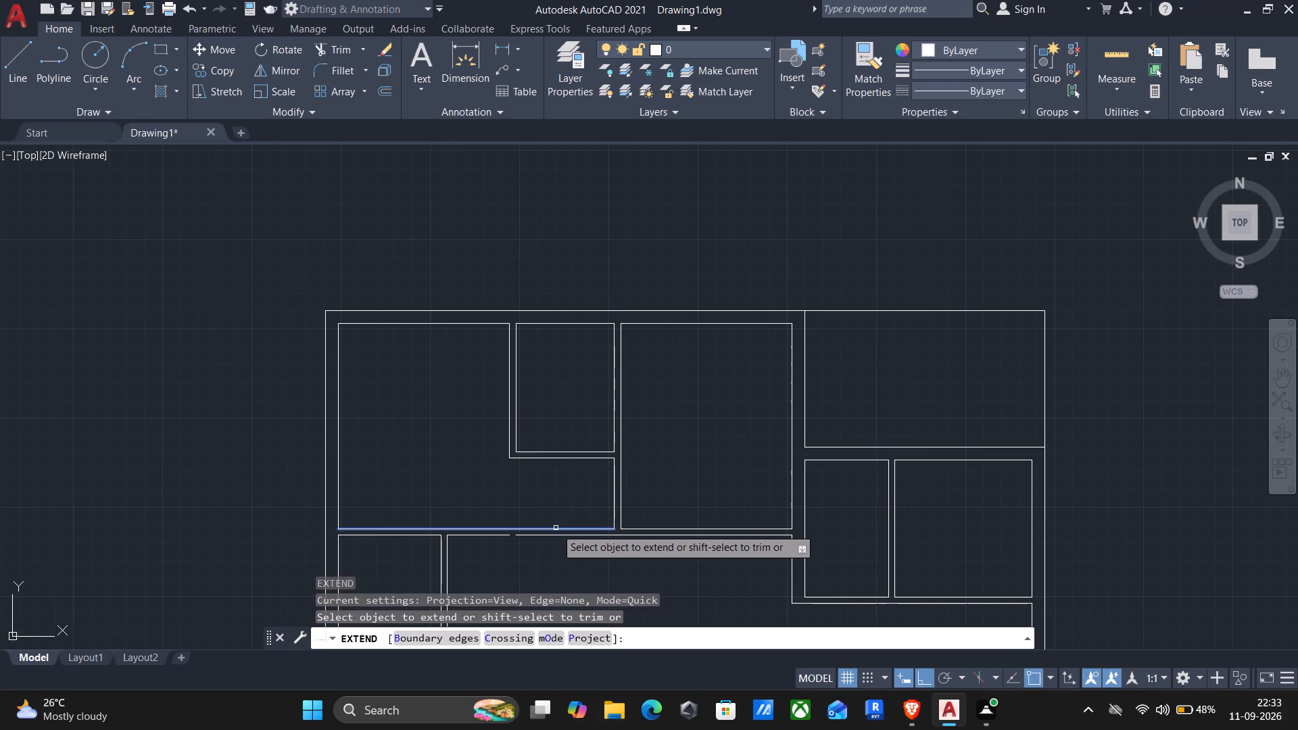
click(554, 528)
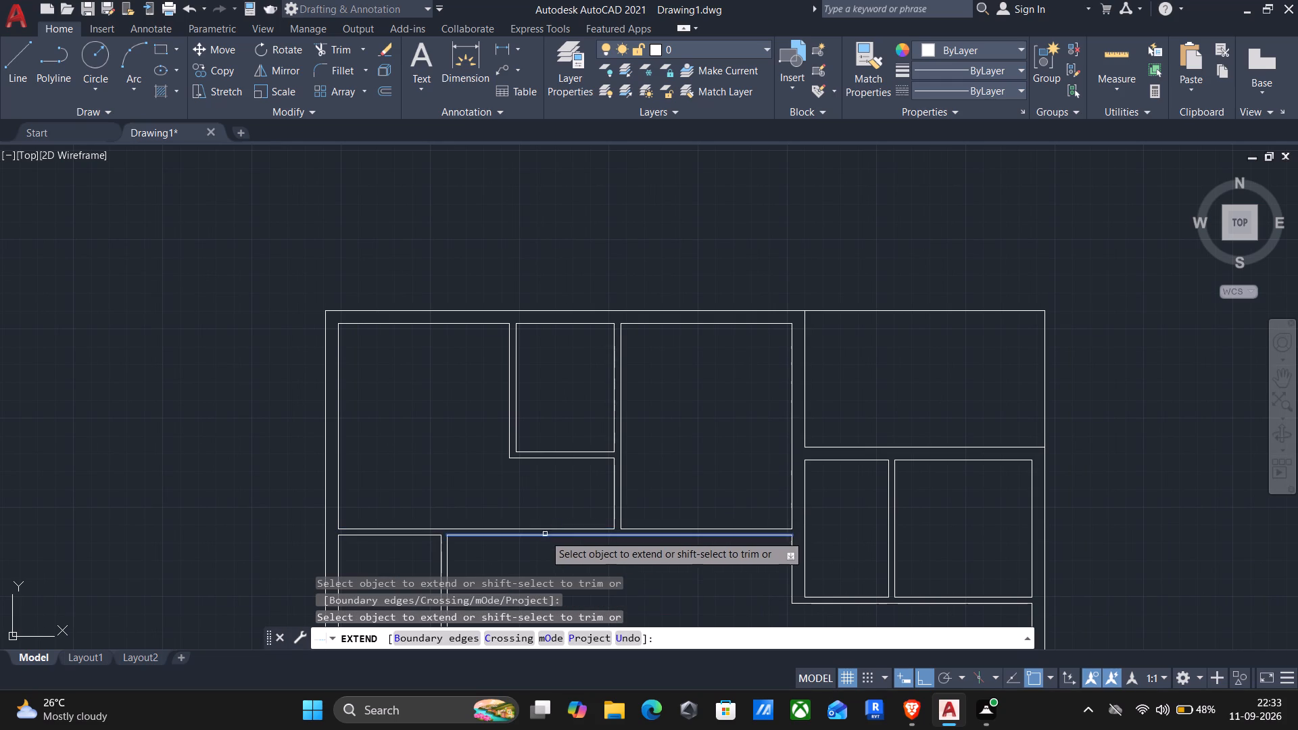
click(527, 535)
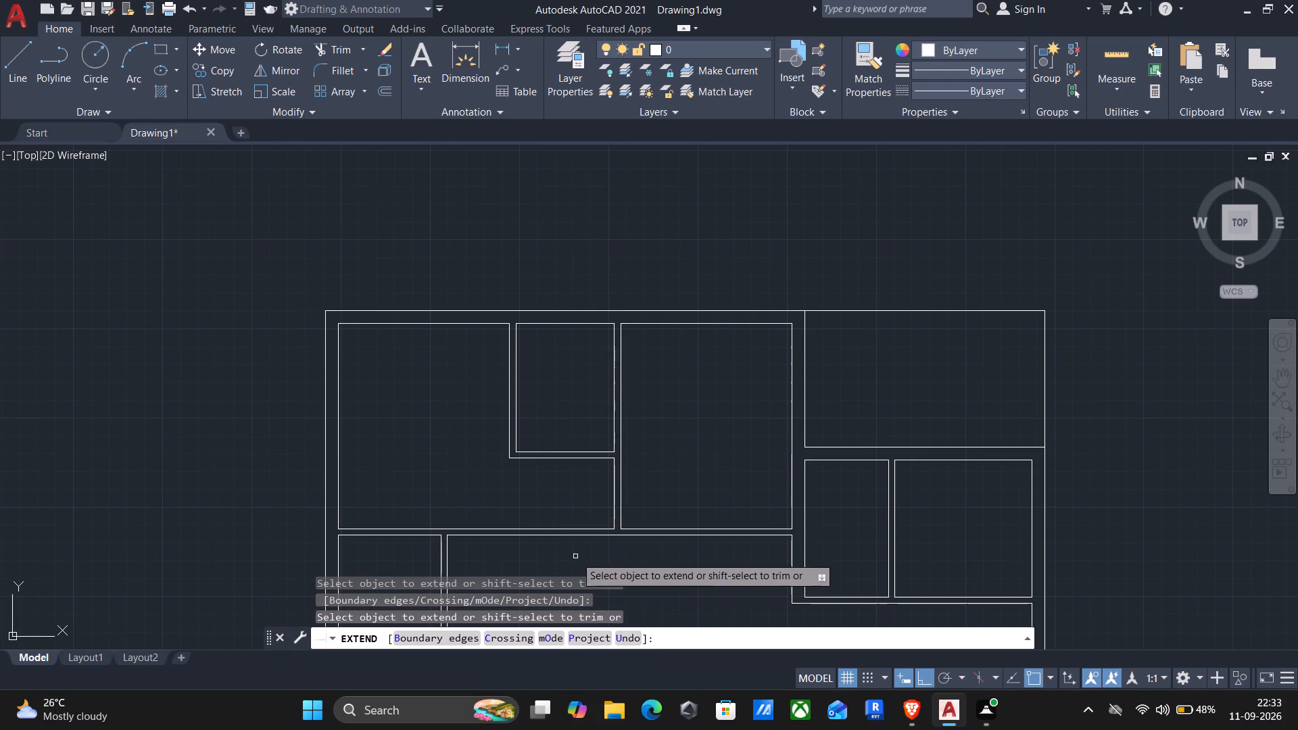
key(Escape)
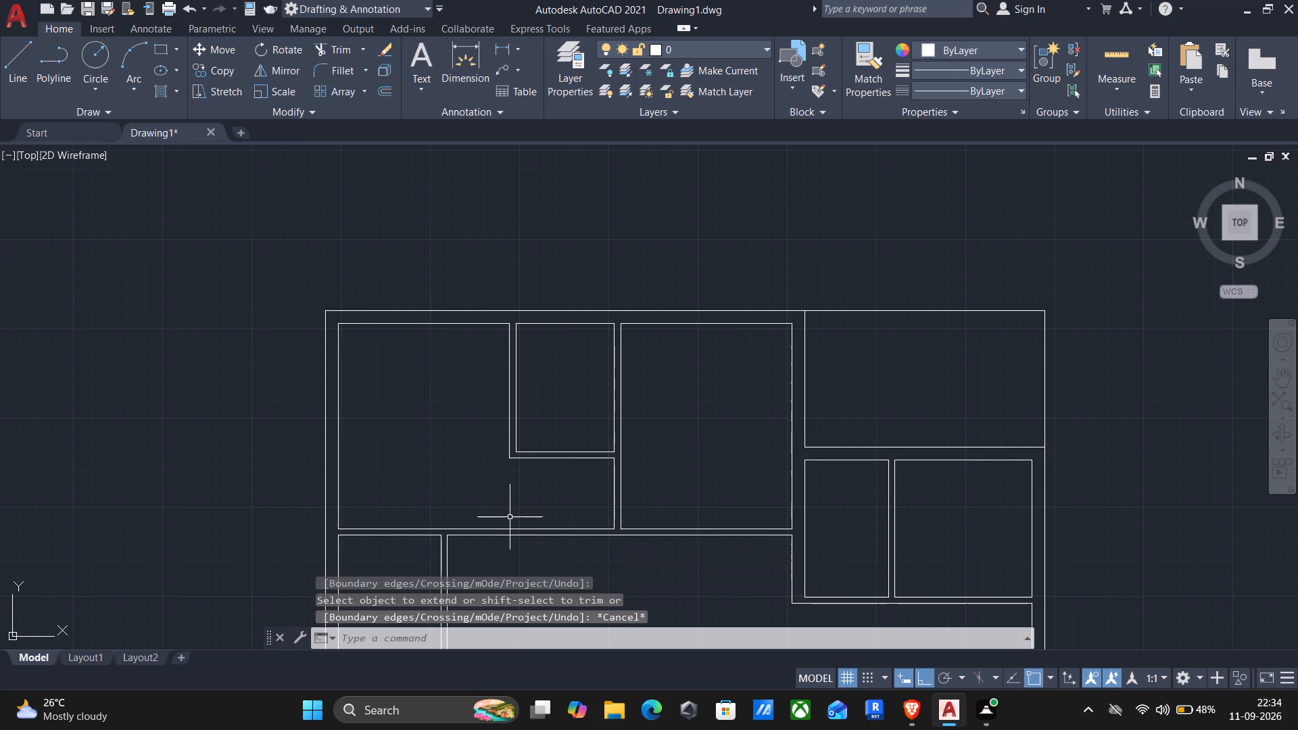
Draw two short vertical lines continuing both faces of the partition beside the upper-middle bedroom down through the hall wall.
key(l)
key(Return)
scroll(634, 563, up, 3)
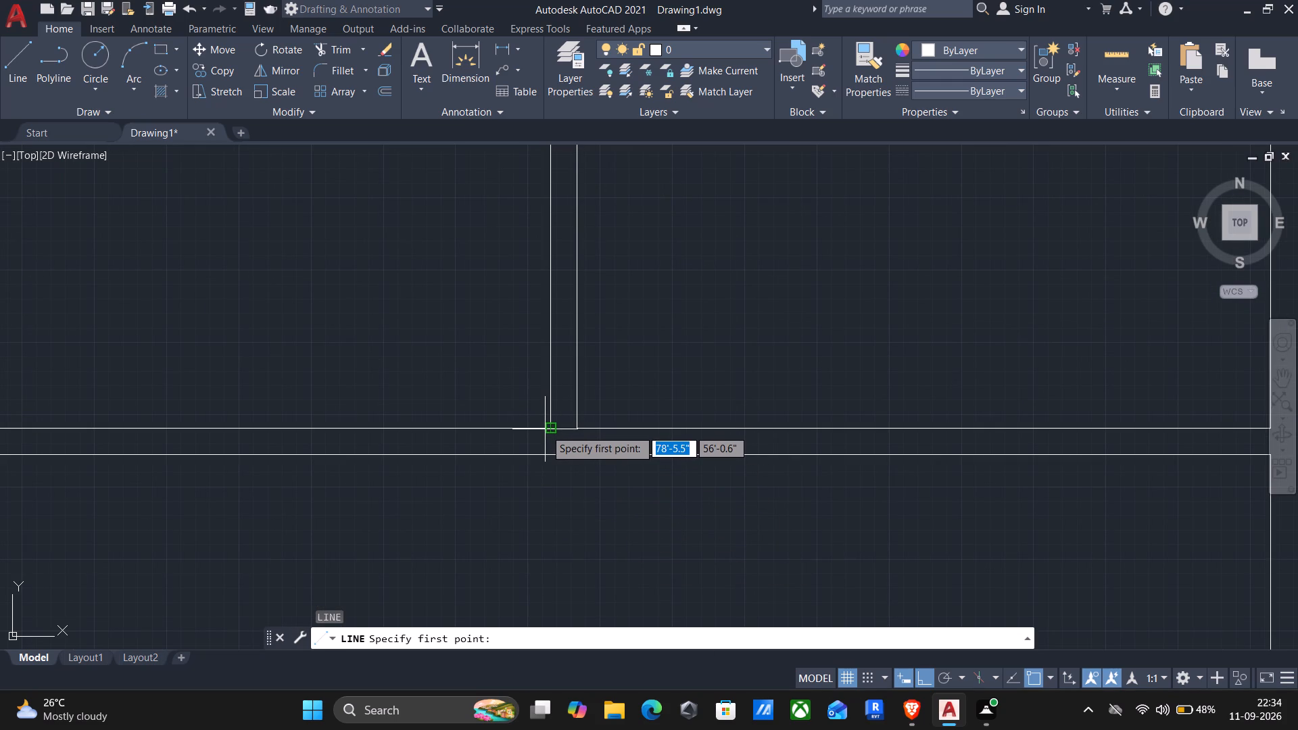
click(549, 428)
click(550, 464)
key(Return)
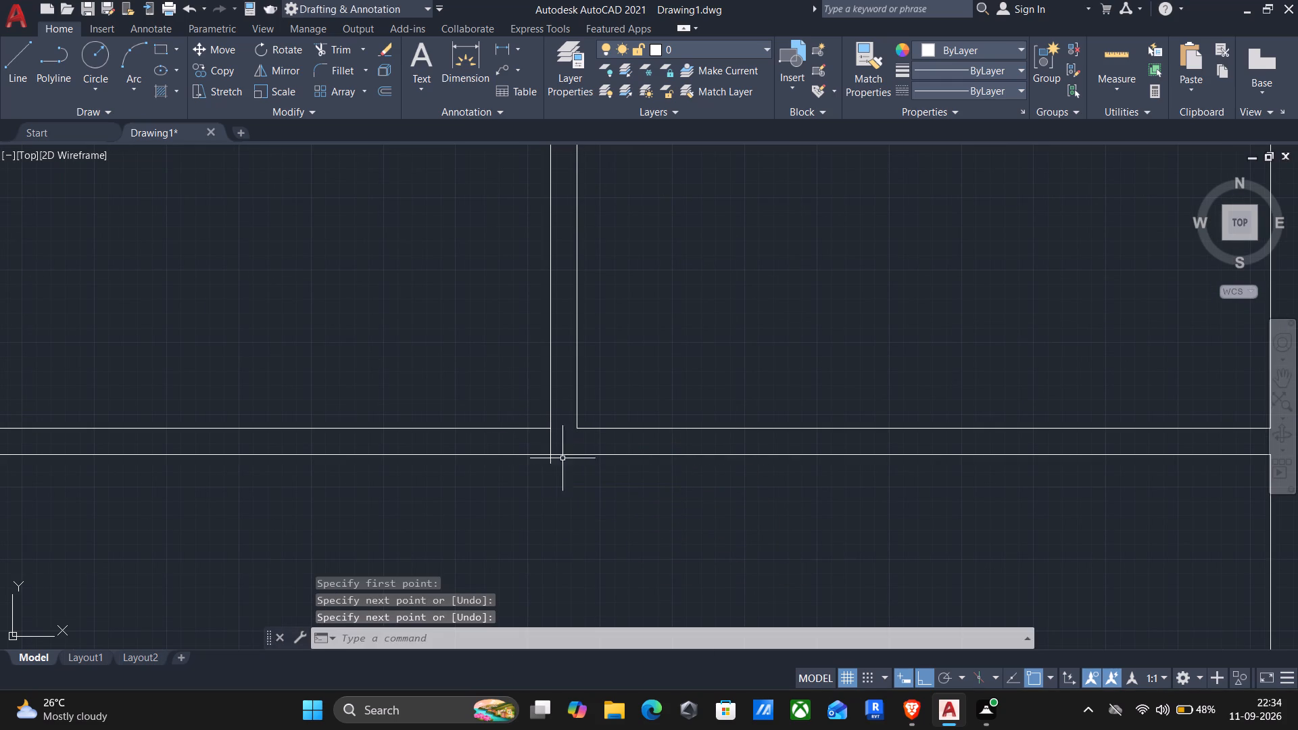
key(Return)
click(573, 428)
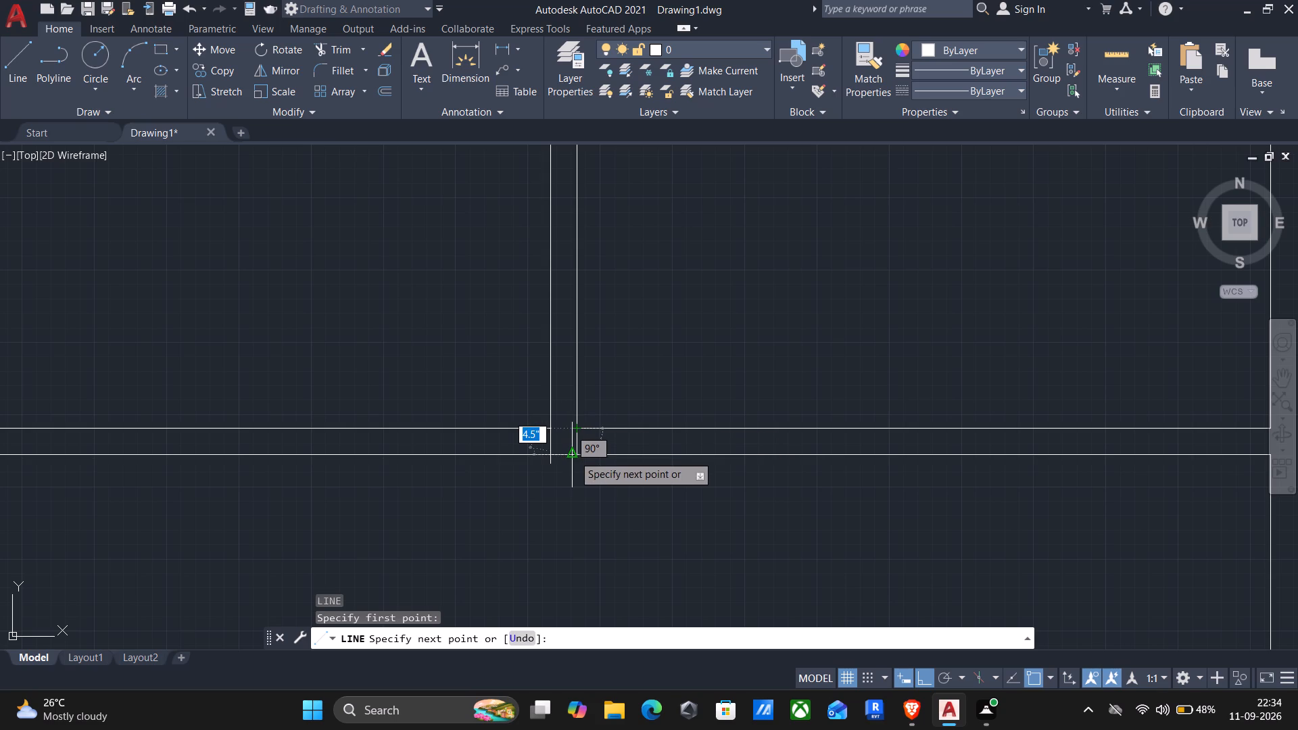
scroll(580, 467, up, 3)
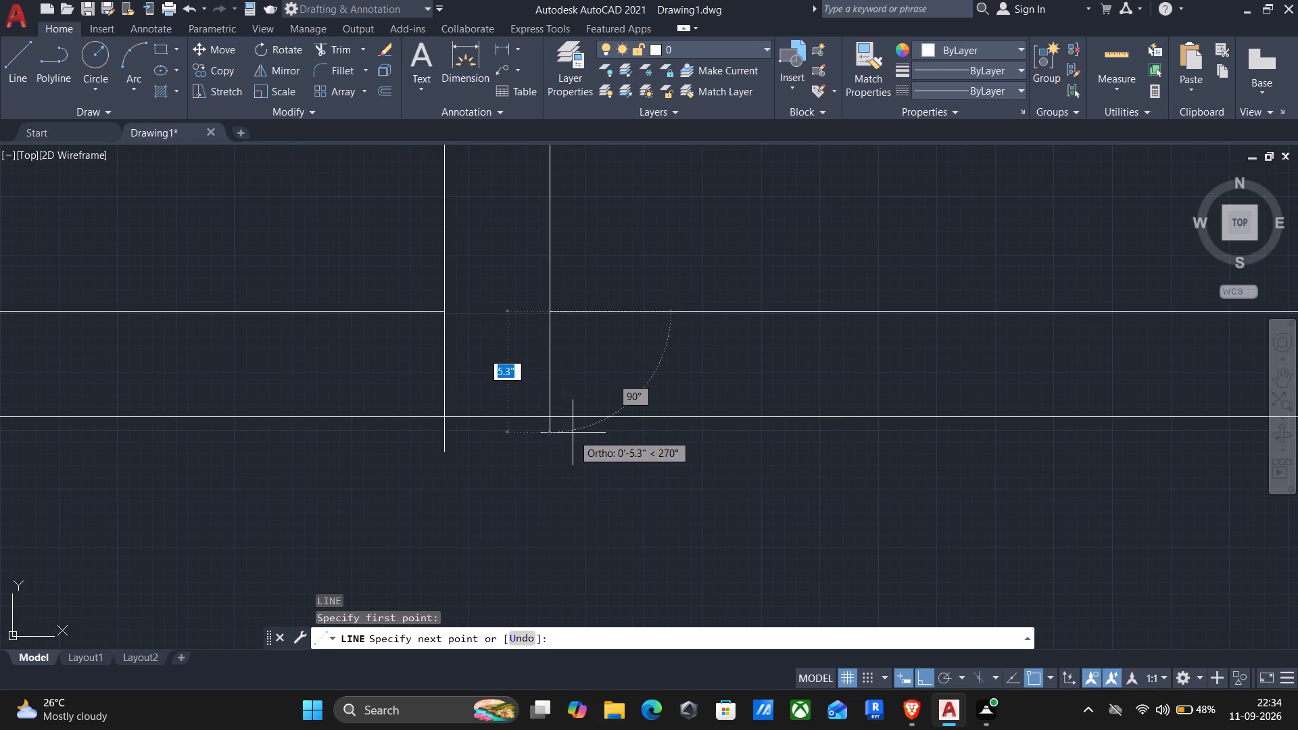
click(552, 418)
key(Return)
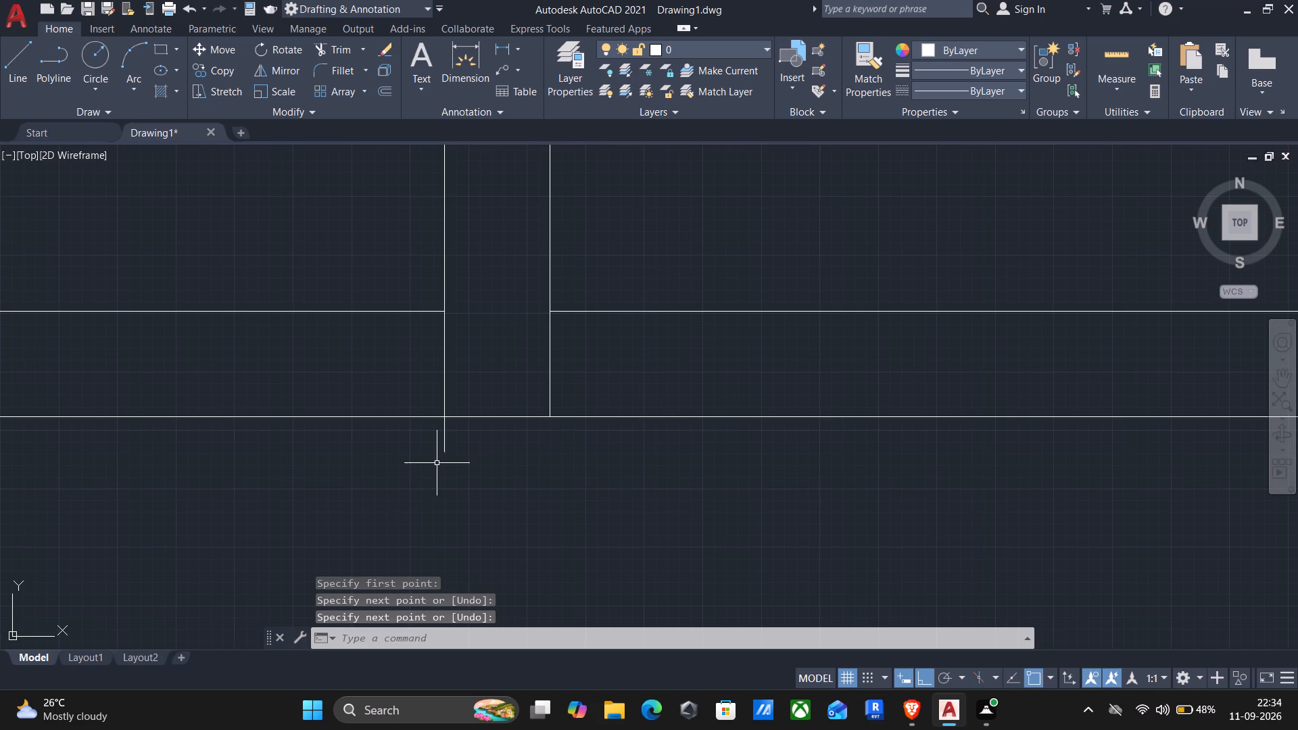
Trim the overshoot of the short vertical line that passes below the hall wall's lower face.
text(tr)
key(Return)
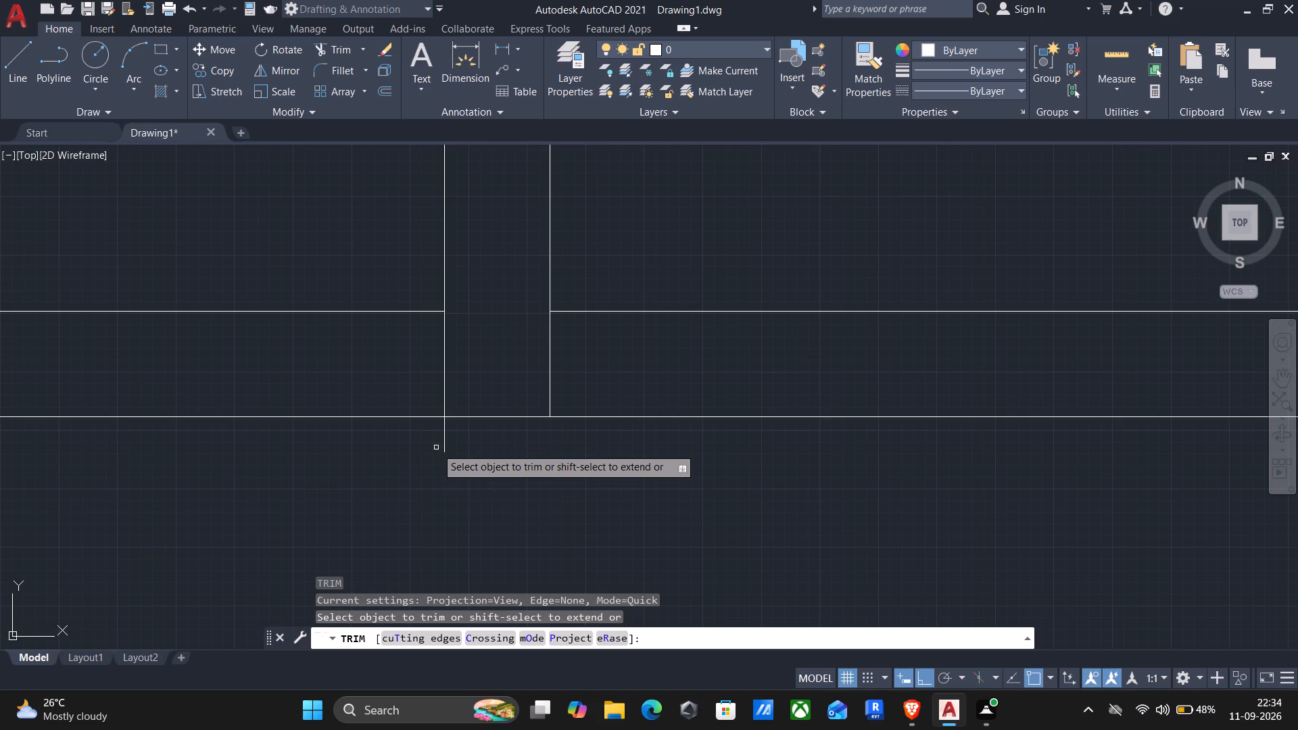
drag(436, 446, 456, 442)
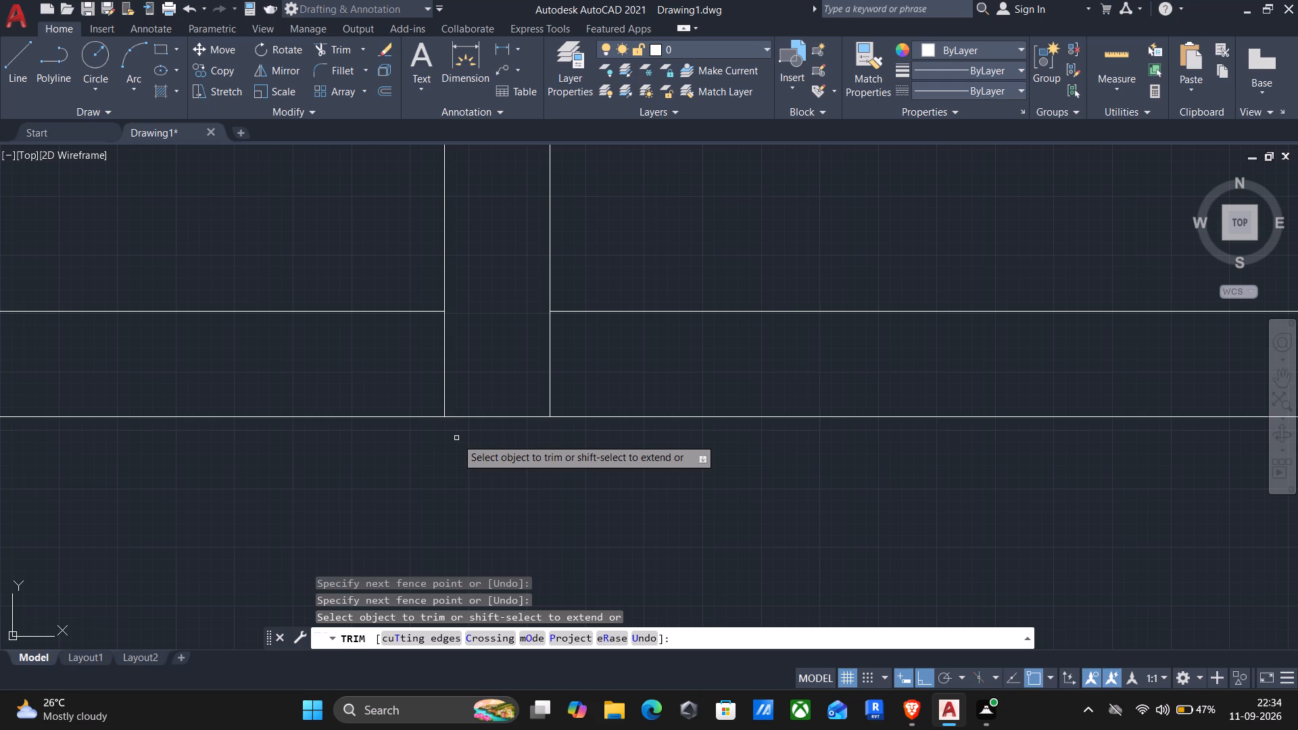
scroll(455, 397, down, 4)
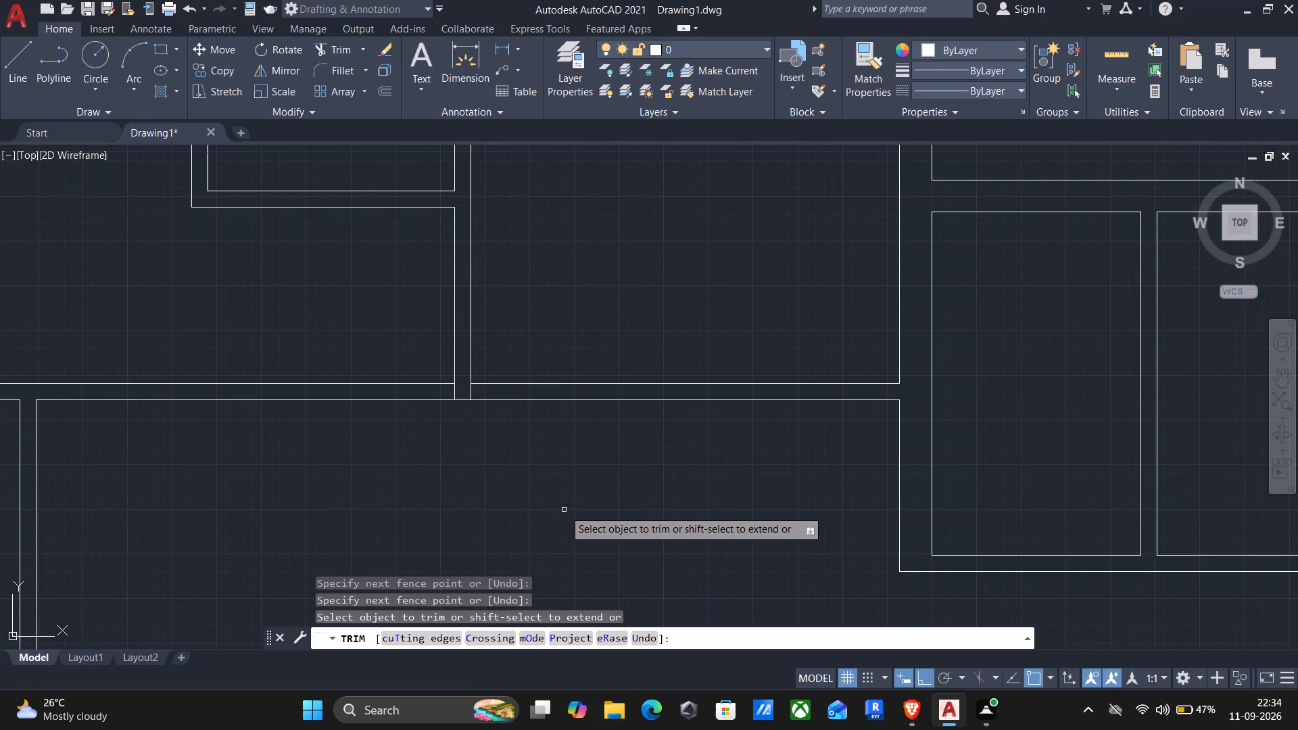
key(Escape)
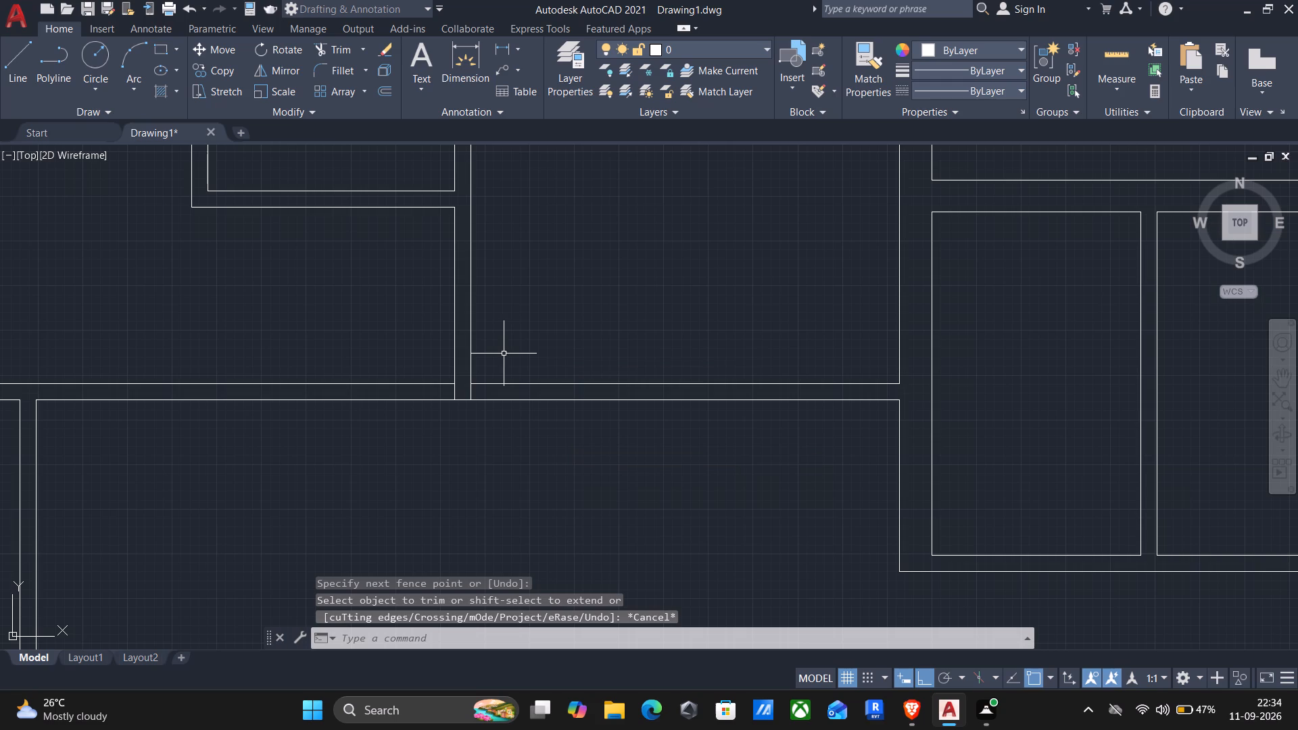
Draw a short vertical line joining the two horizontal partition lines where they meet the narrow room's right-hand wall.
key(l)
key(Return)
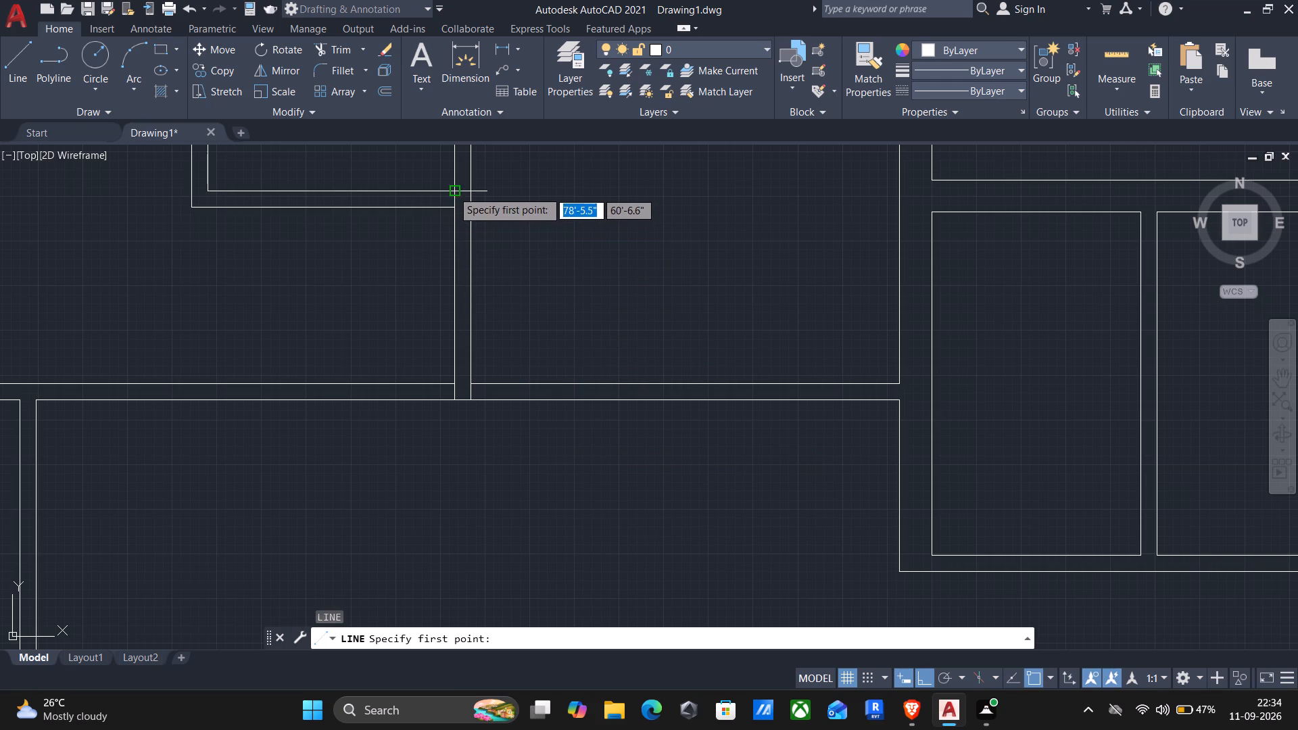
click(452, 189)
click(454, 204)
key(Return)
Draw a short vertical line along the left exterior wall's inner face, joining the two wall lines between the small left room and the room below.
scroll(456, 263, down, 2)
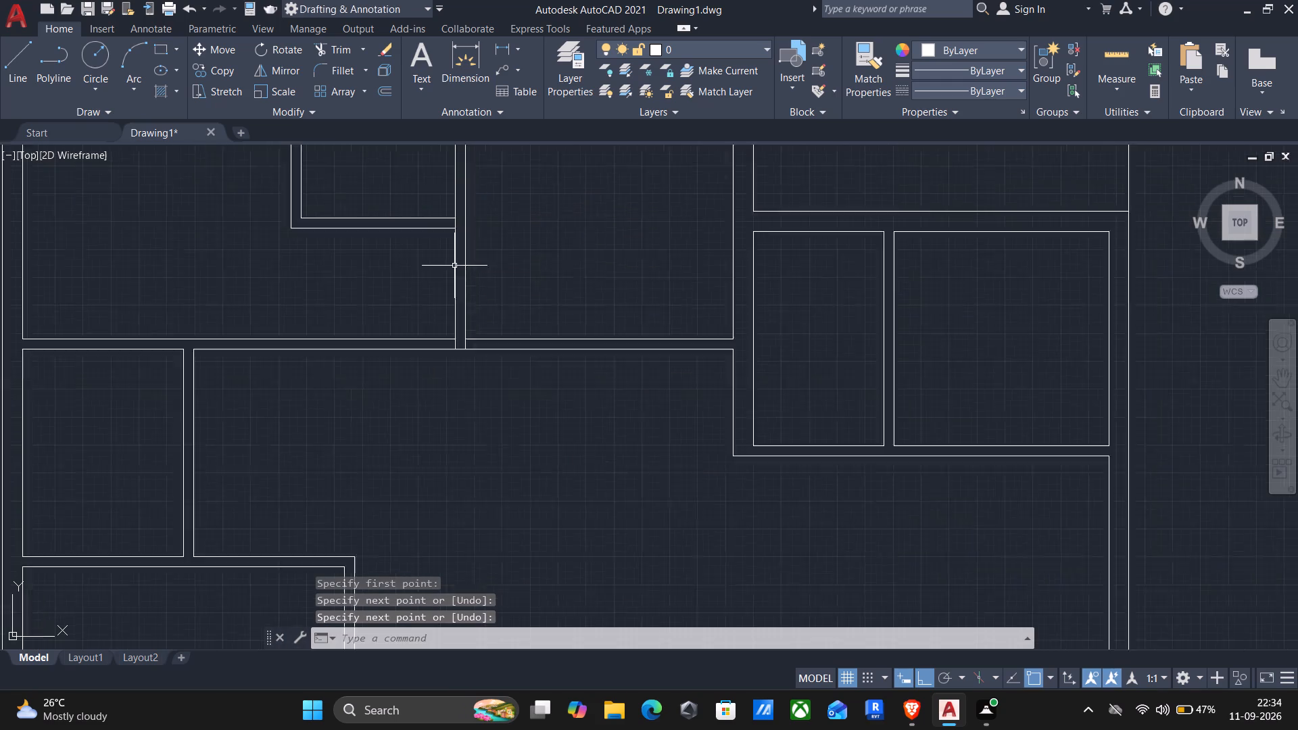
scroll(454, 267, down, 1)
middle_drag(516, 337, 454, 378)
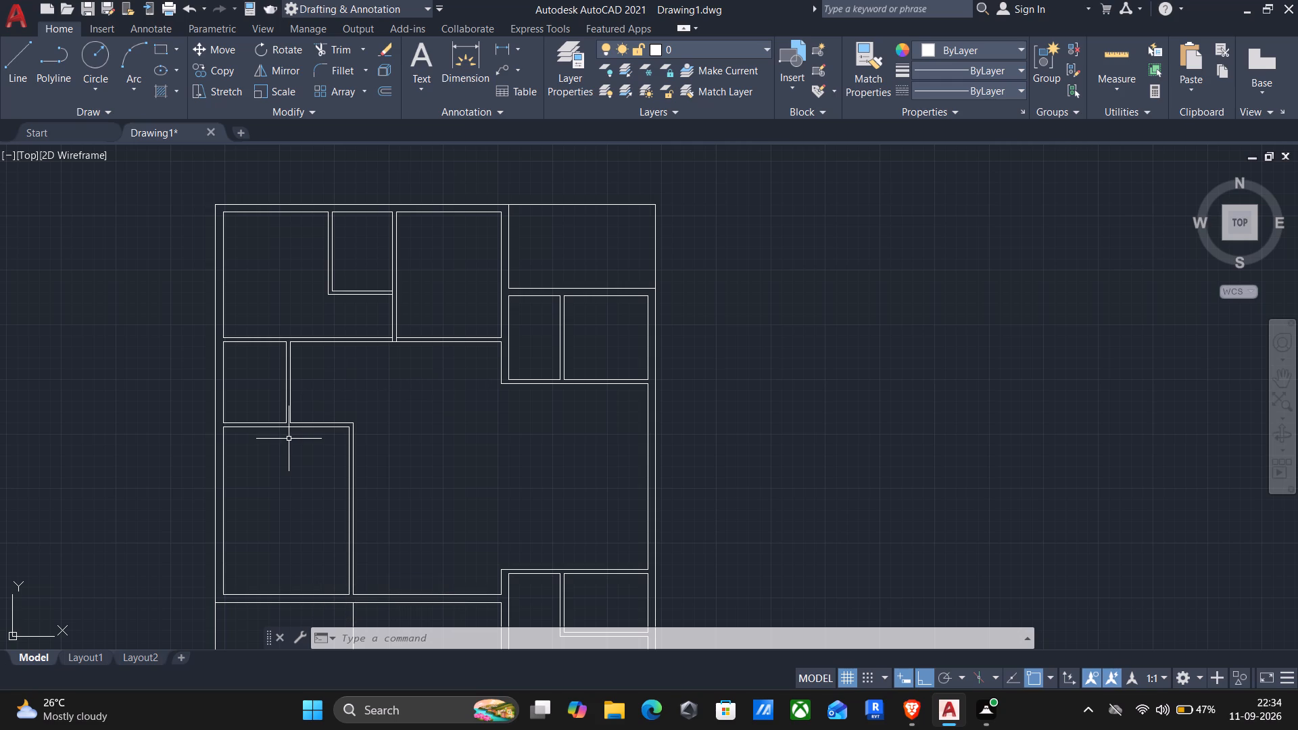
scroll(193, 429, up, 1)
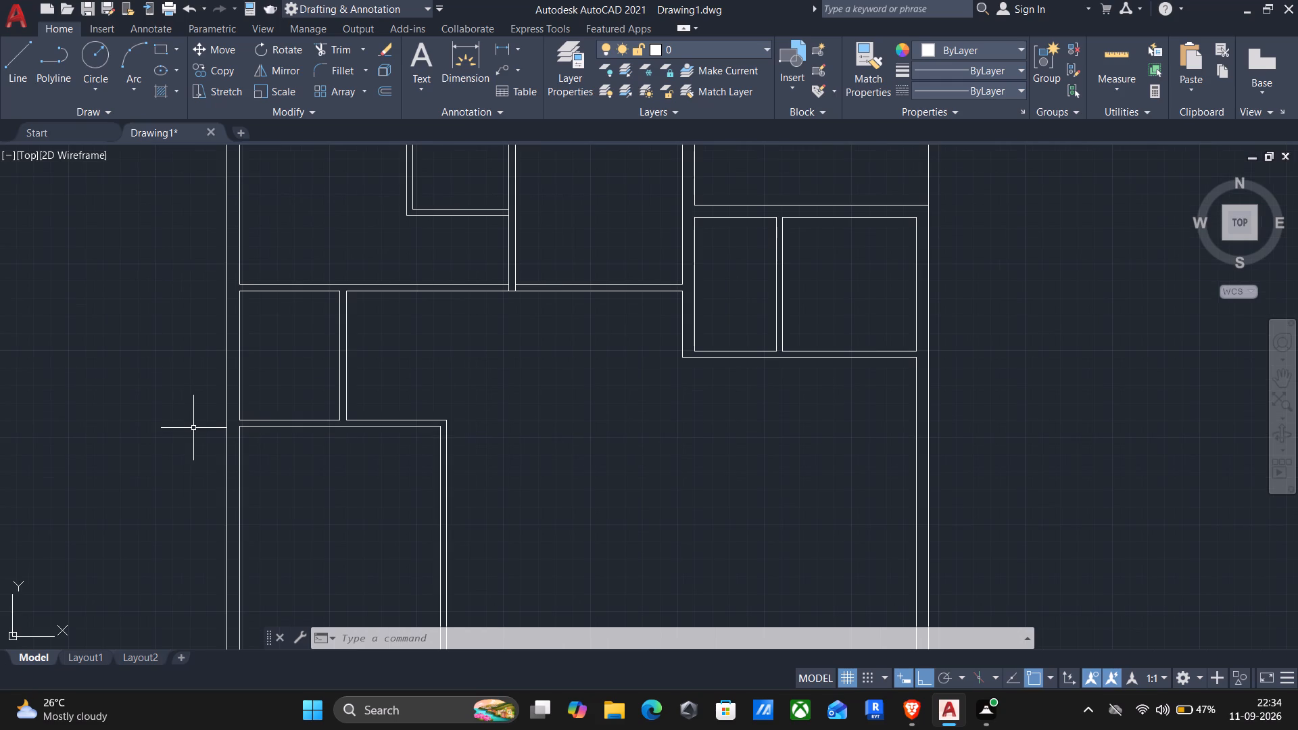
scroll(264, 438, up, 3)
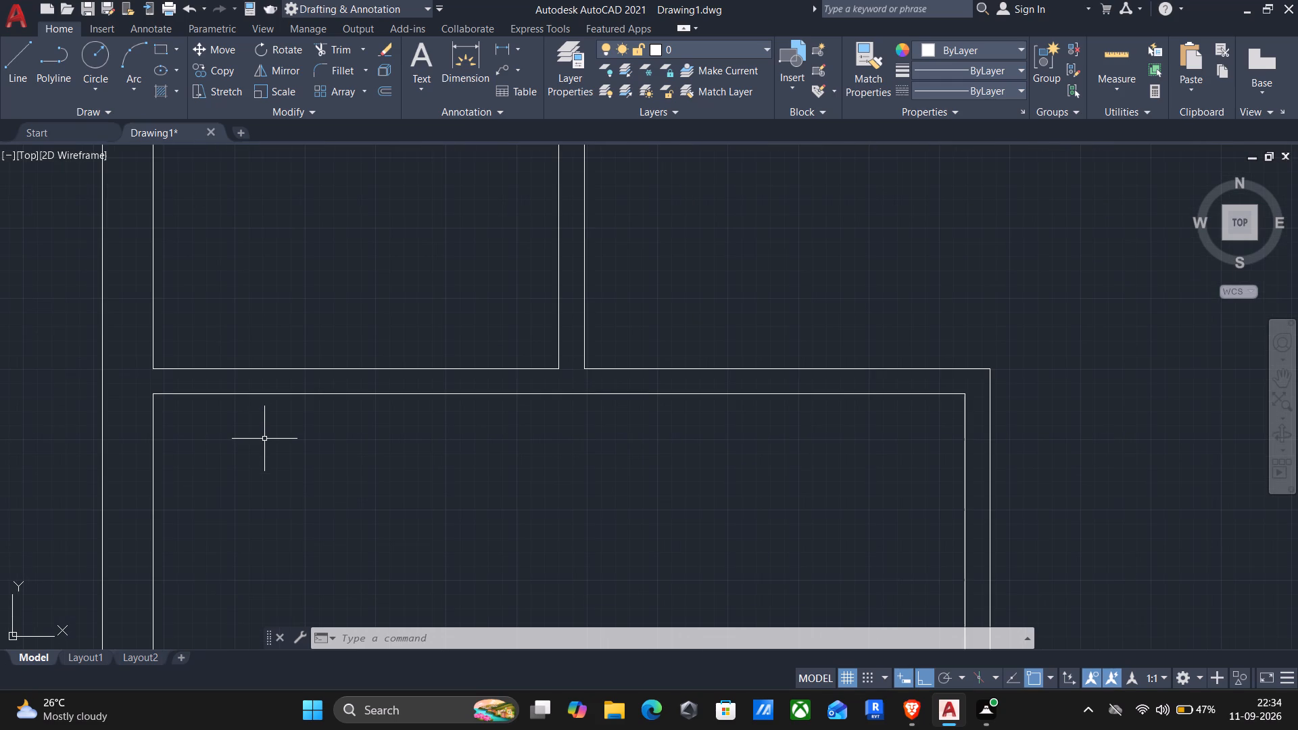
key(l)
key(Return)
scroll(83, 338, up, 2)
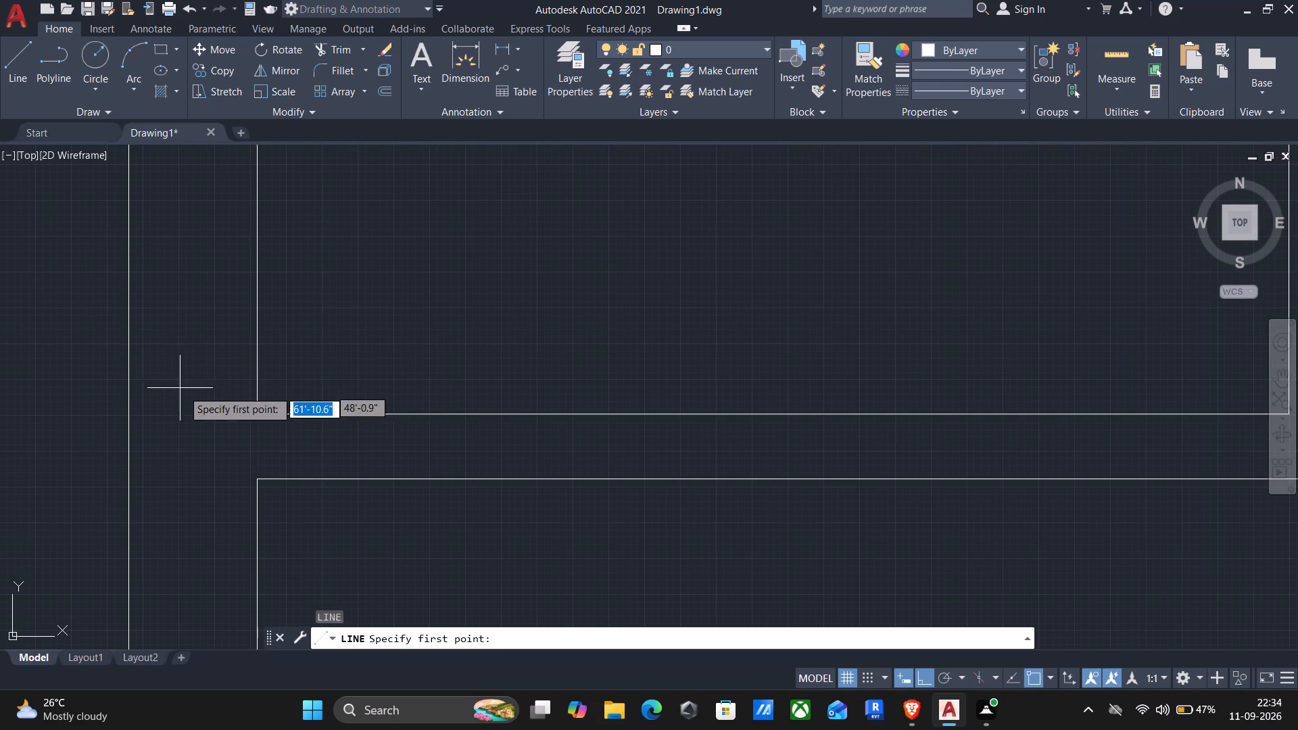
click(260, 410)
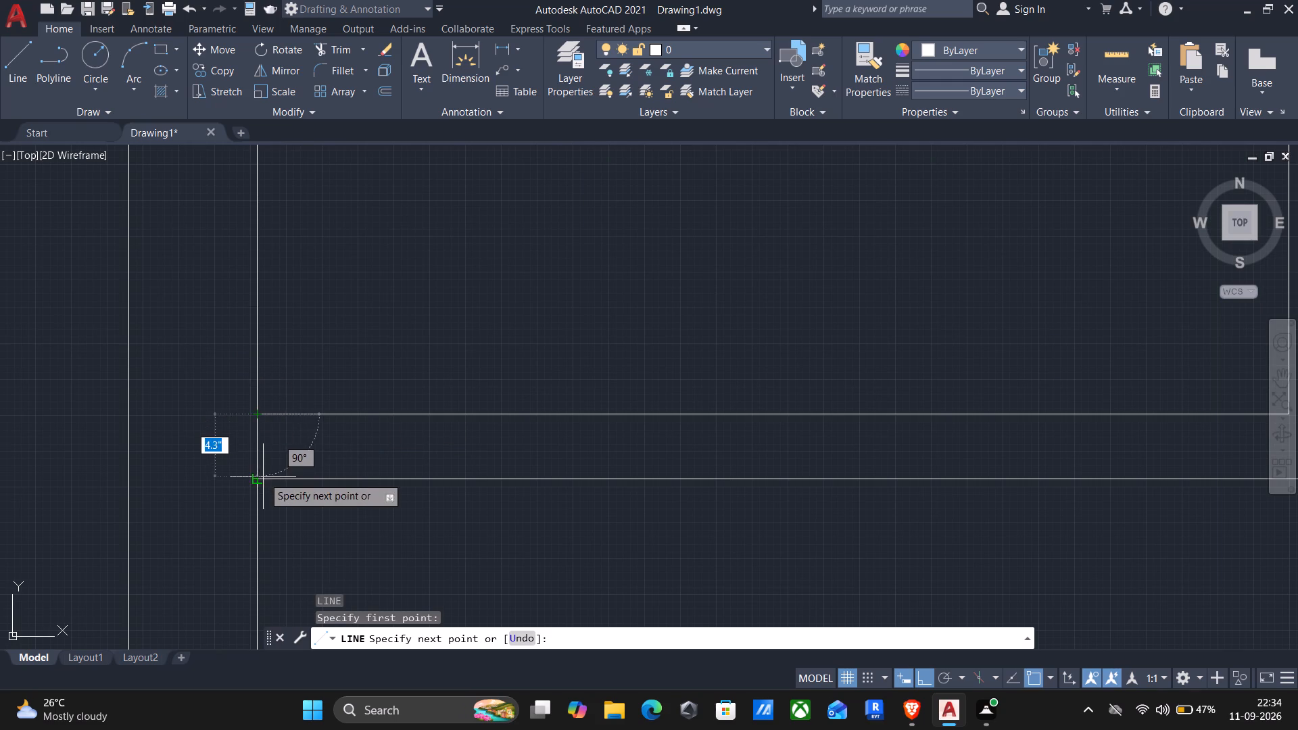
click(259, 482)
key(Return)
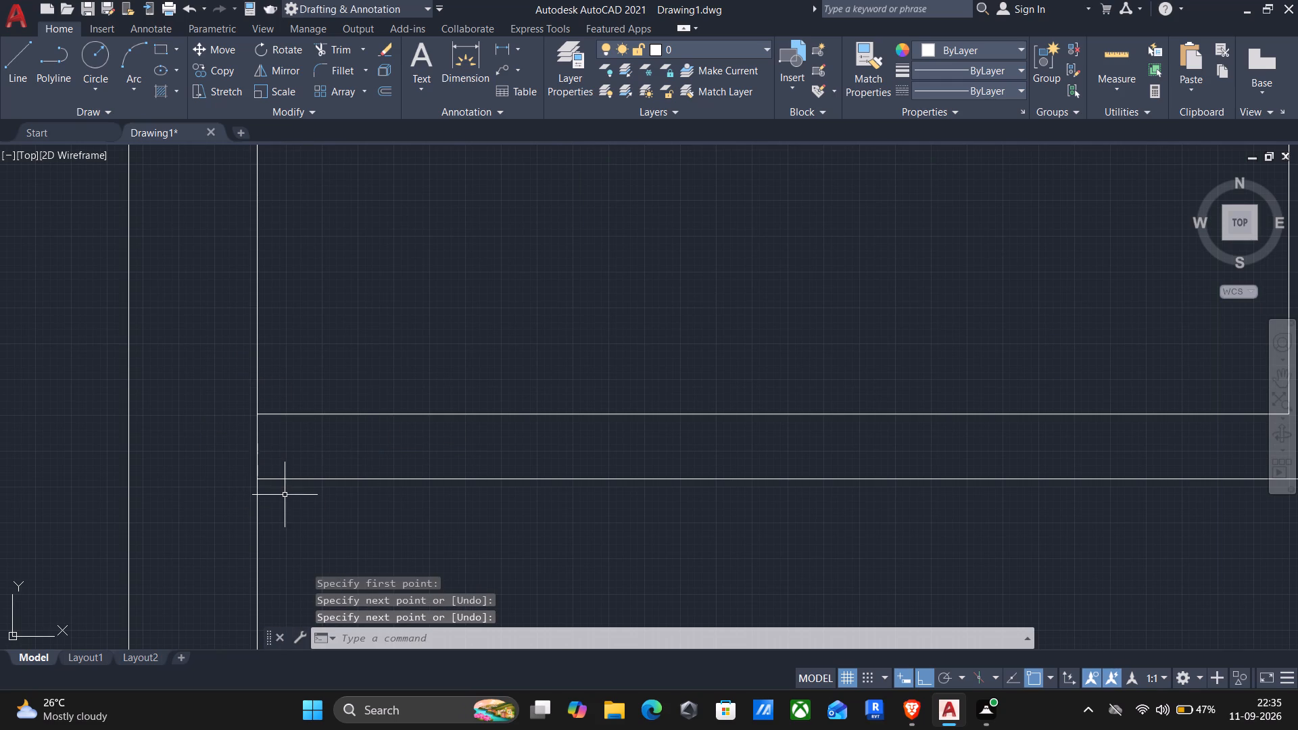
Draw a short vertical line joining the two wall lines at the upper-right corner of the room below the small left room.
scroll(318, 497, down, 2)
scroll(606, 524, down, 2)
middle_drag(607, 526, 537, 512)
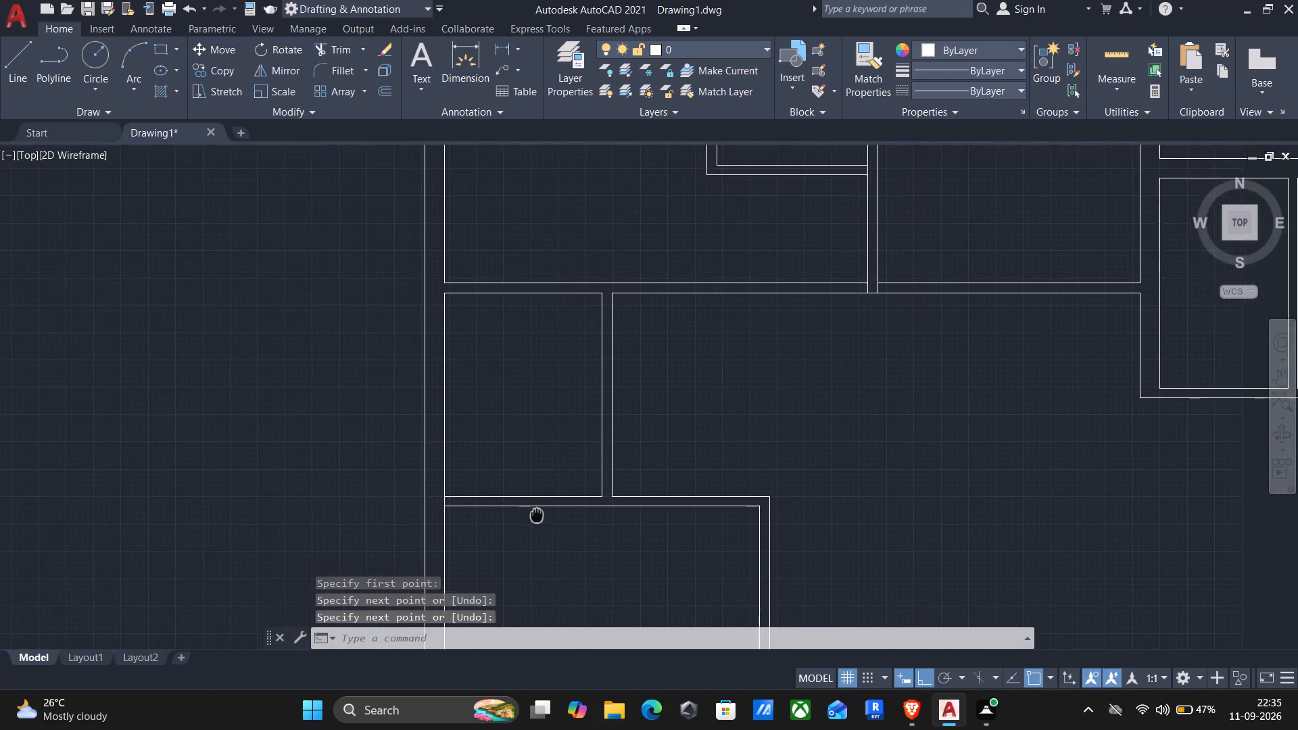
middle_drag(537, 512, 539, 470)
scroll(852, 494, up, 2)
key(Return)
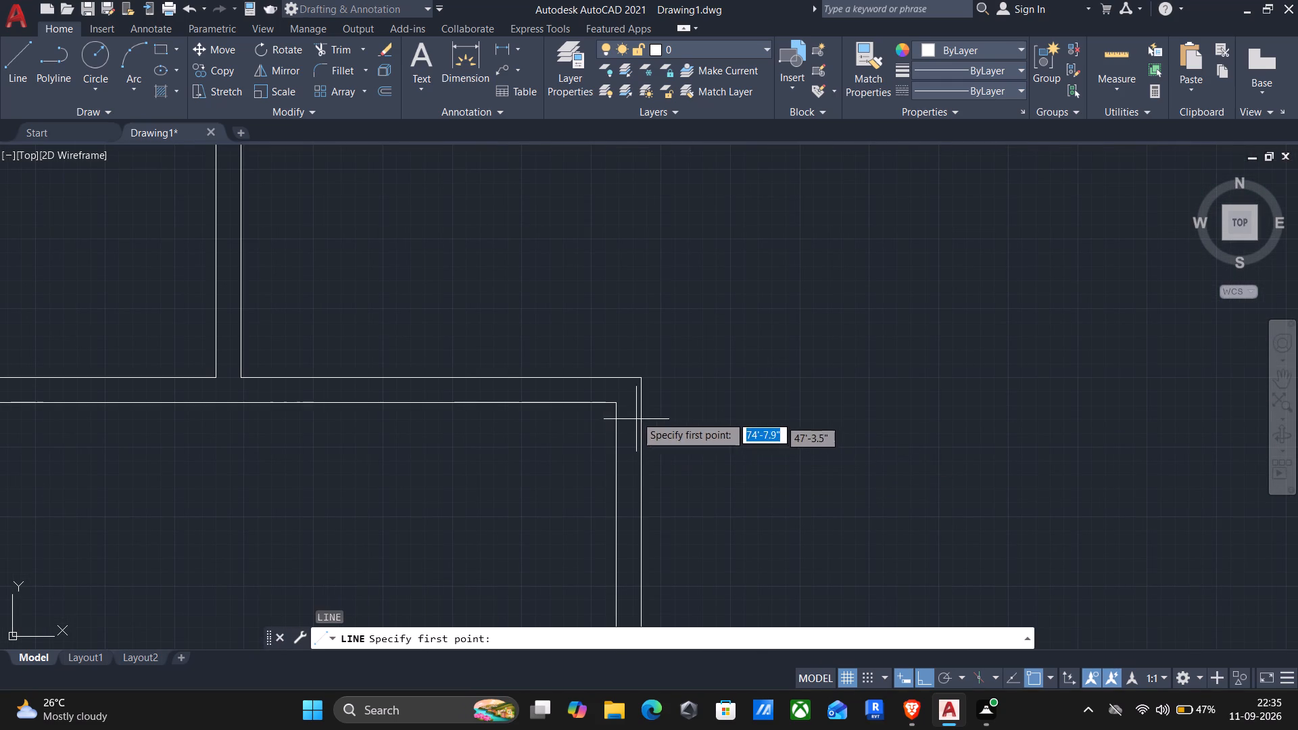
click(617, 404)
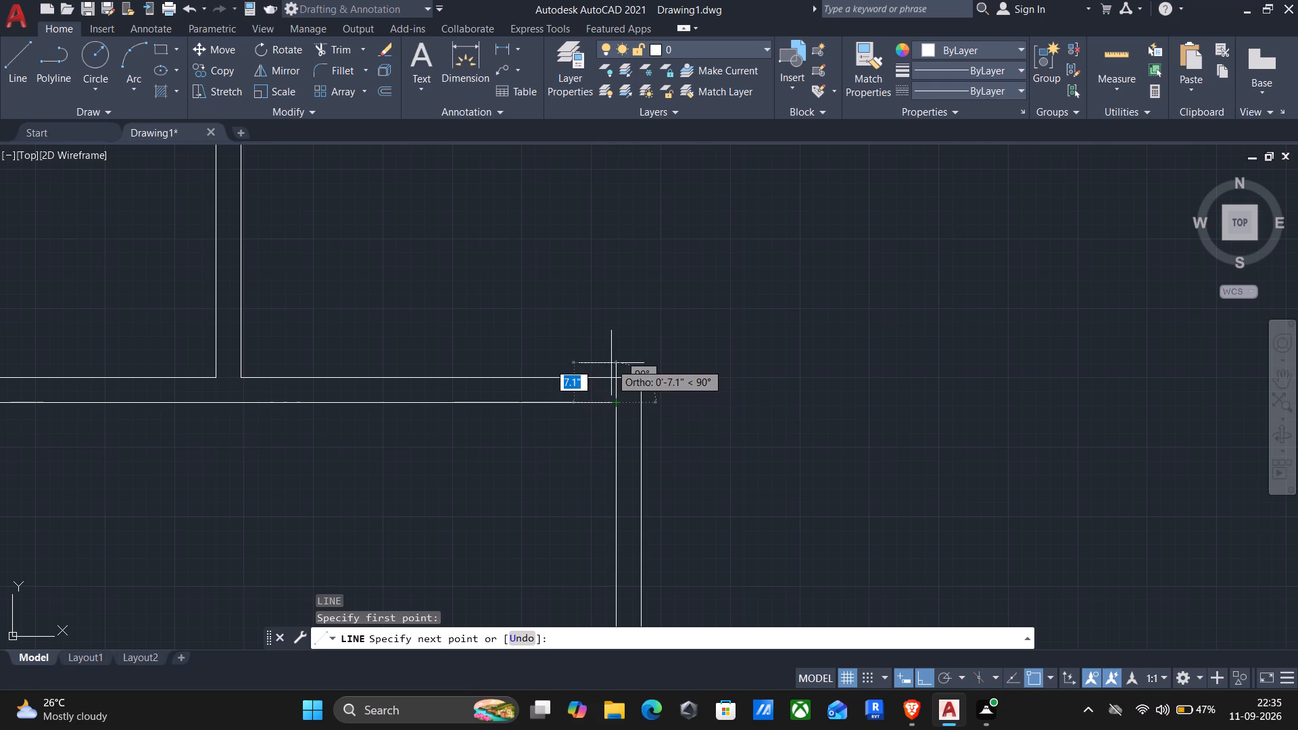
click(610, 379)
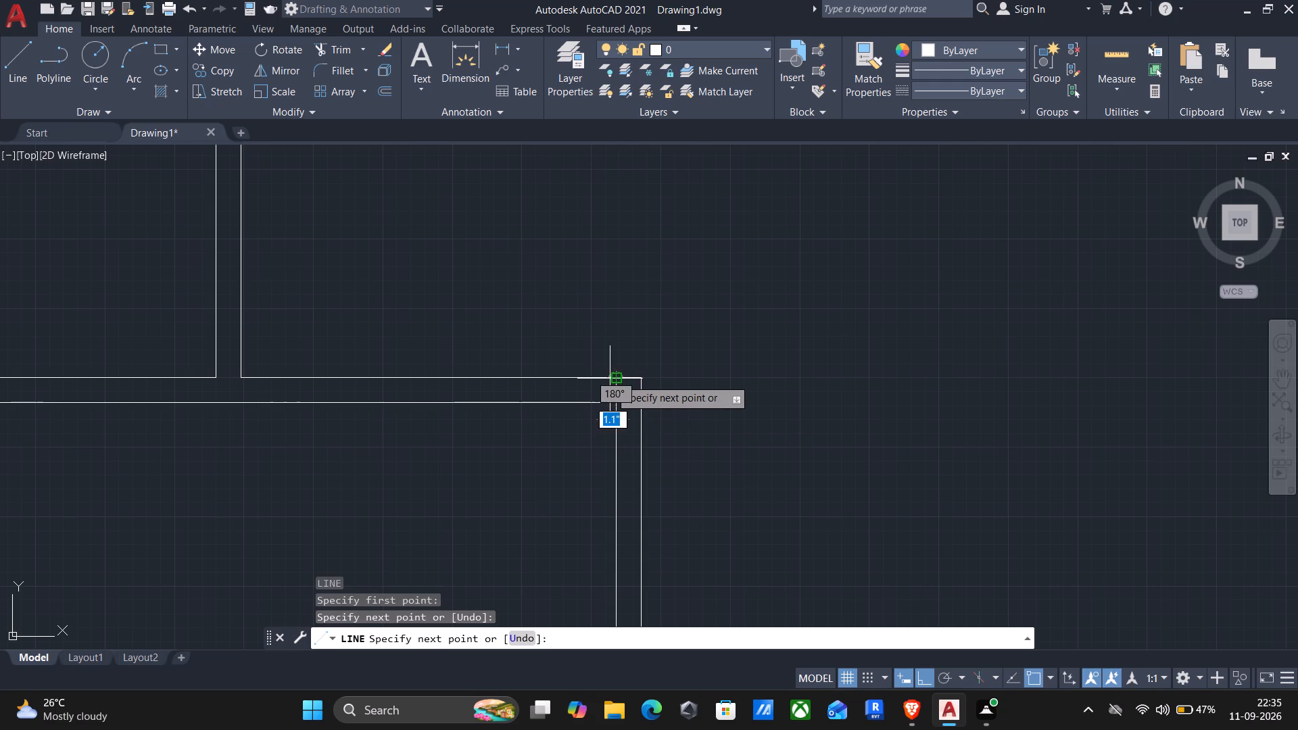
key(Return)
Draw a short horizontal line closing the lower end of the partition between the two small rooms by the right exterior wall.
scroll(687, 401, down, 2)
middle_drag(840, 487, 736, 497)
scroll(740, 493, down, 1)
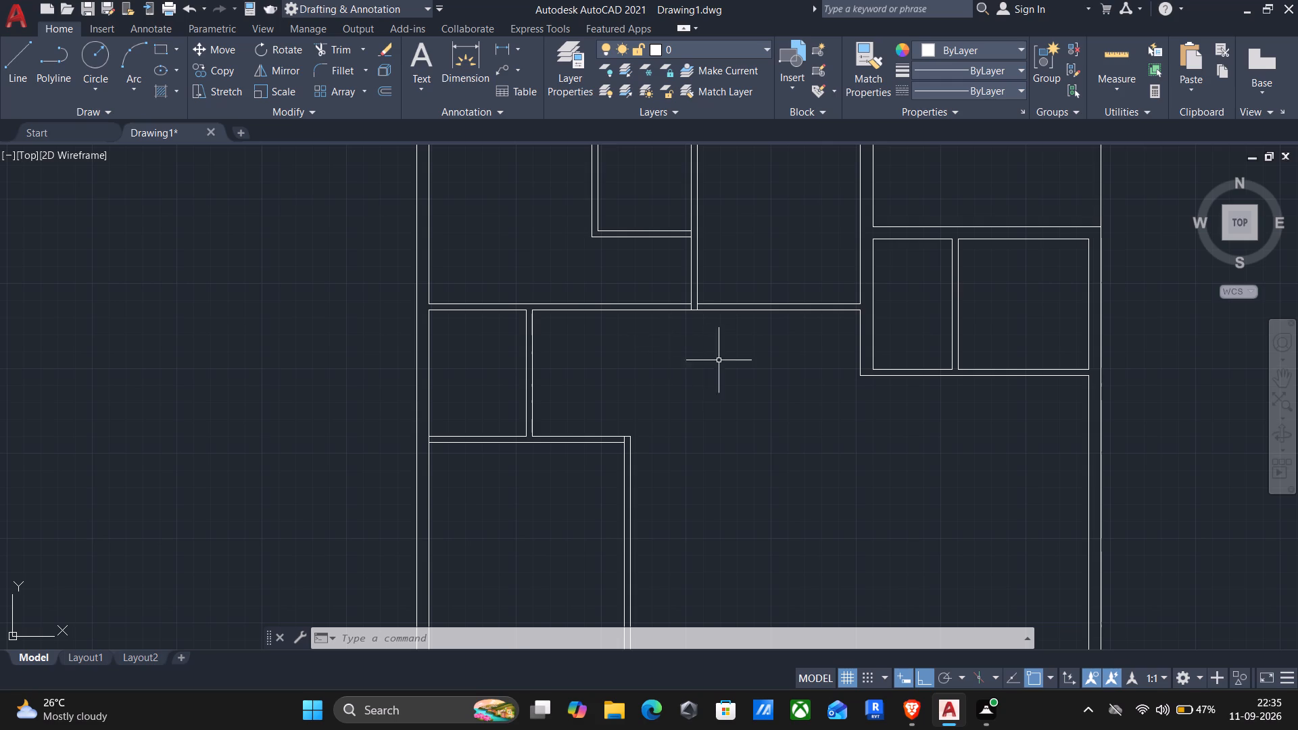
middle_drag(793, 352, 731, 387)
key(l)
key(Return)
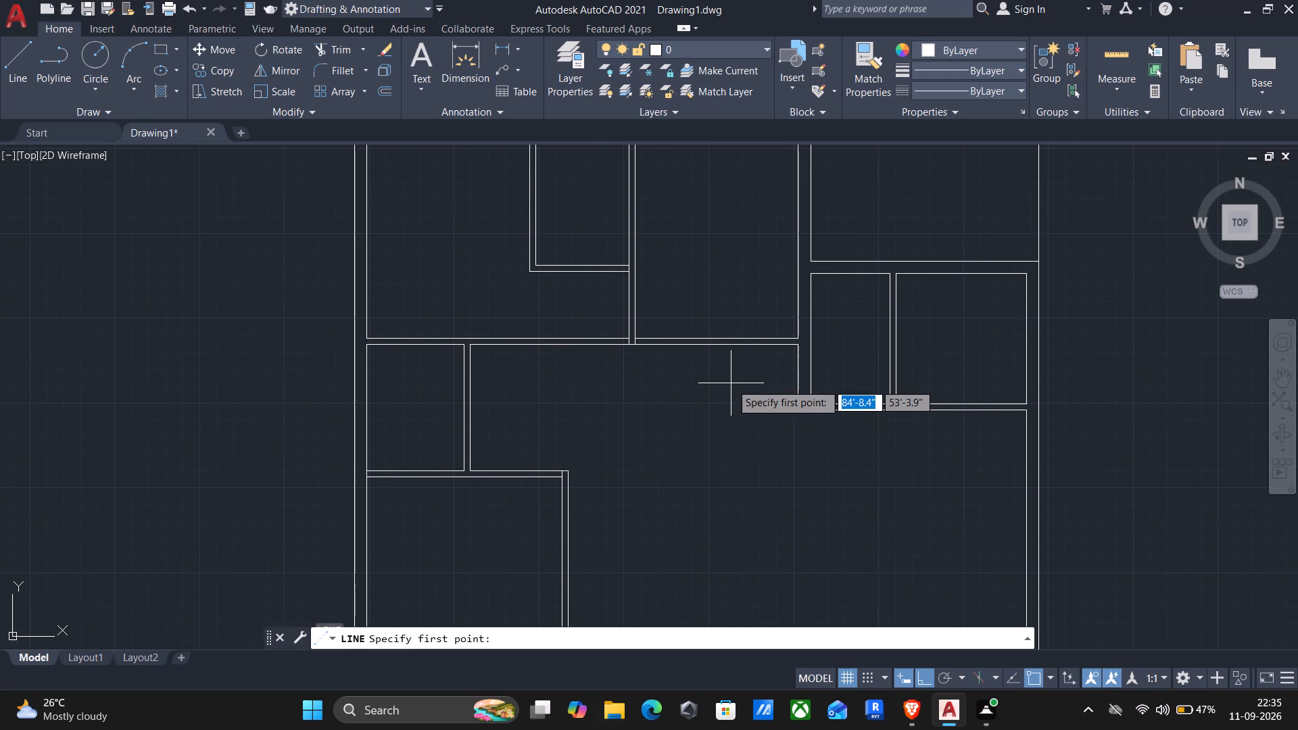
scroll(896, 414, up, 4)
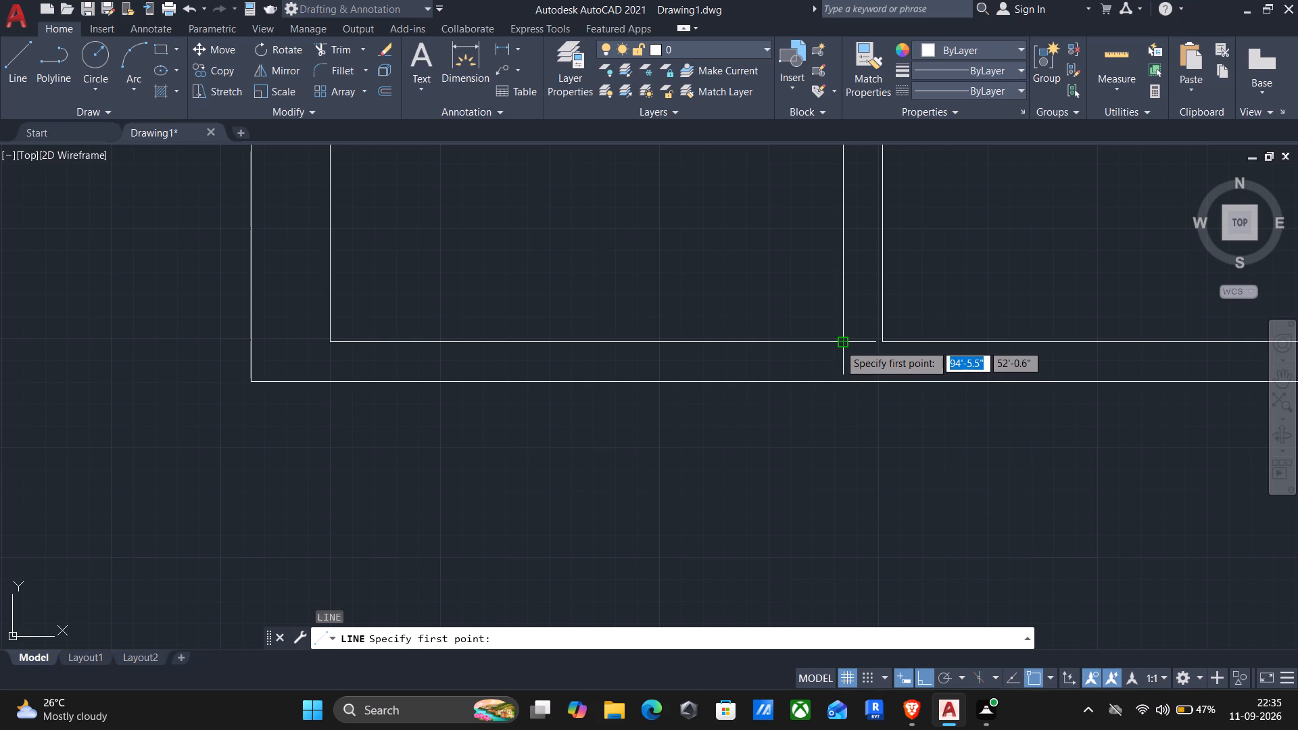
click(839, 344)
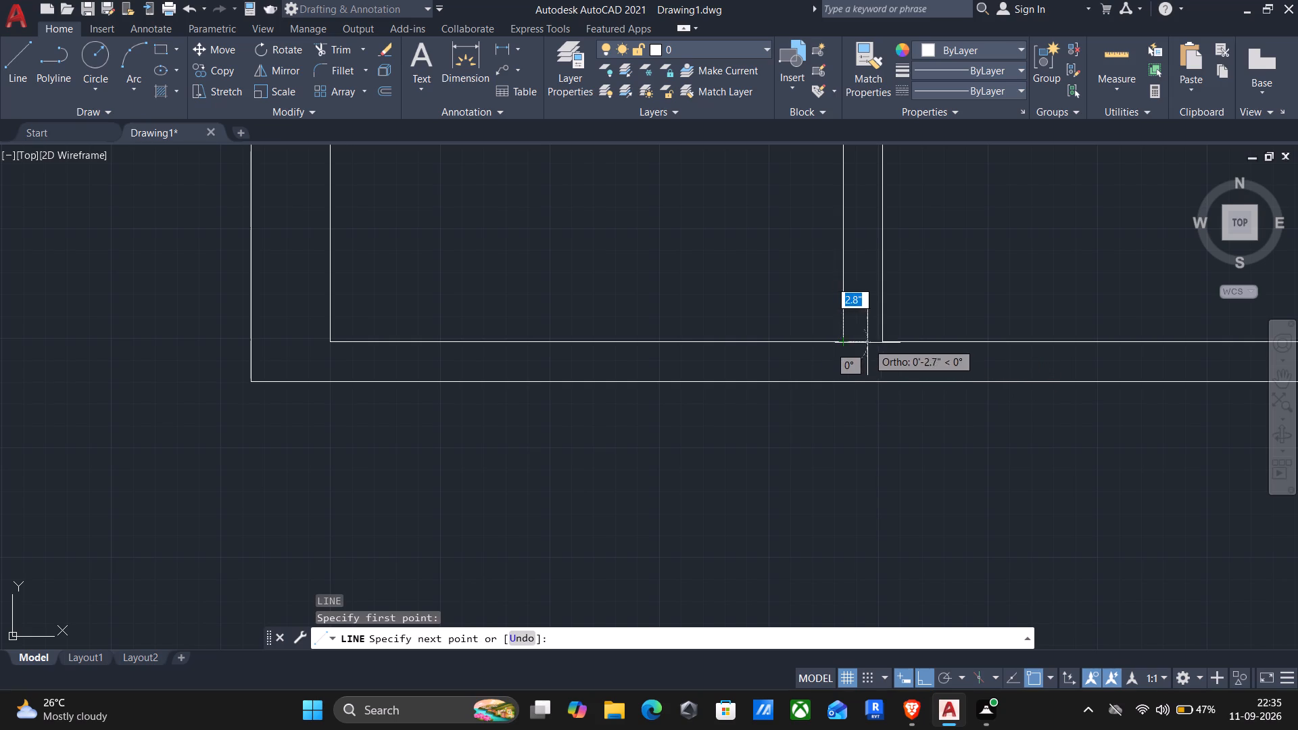
click(880, 343)
key(Escape)
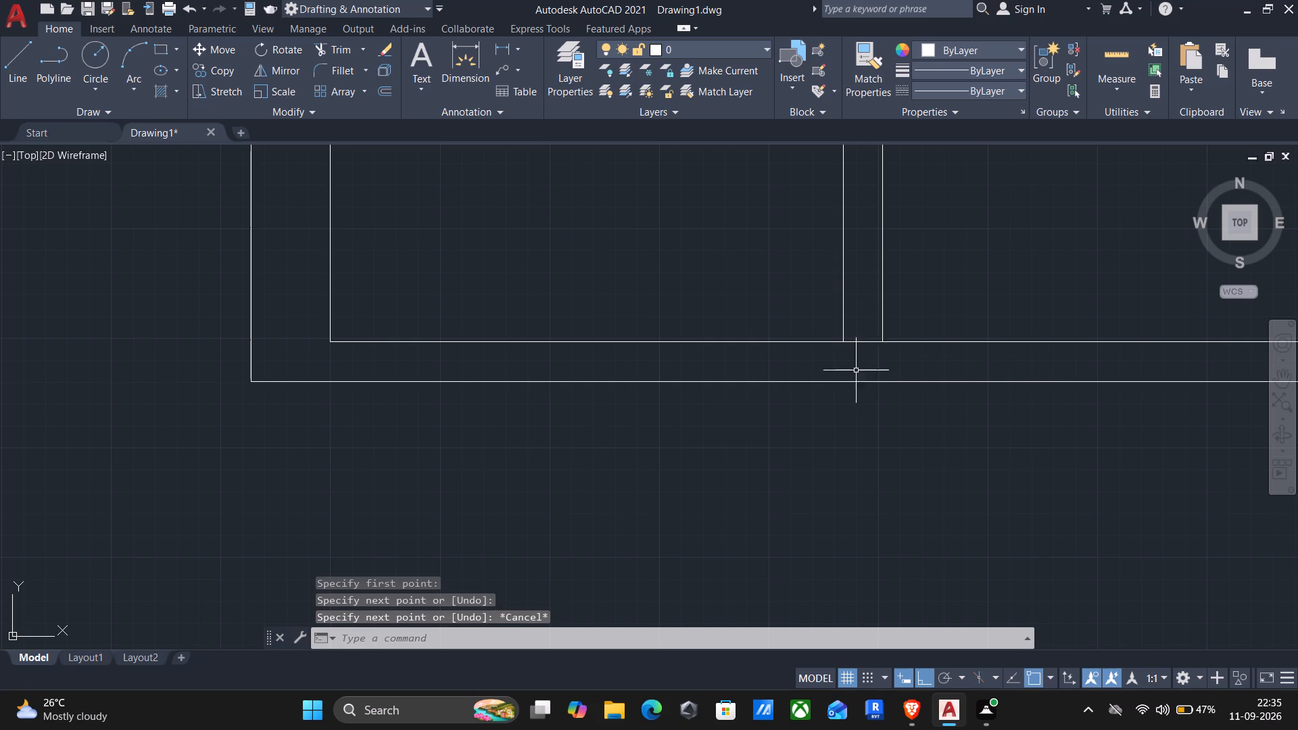
Extend the partition's left face and the narrow room's left wall face down to the lower wall's outer line.
scroll(827, 373, down, 1)
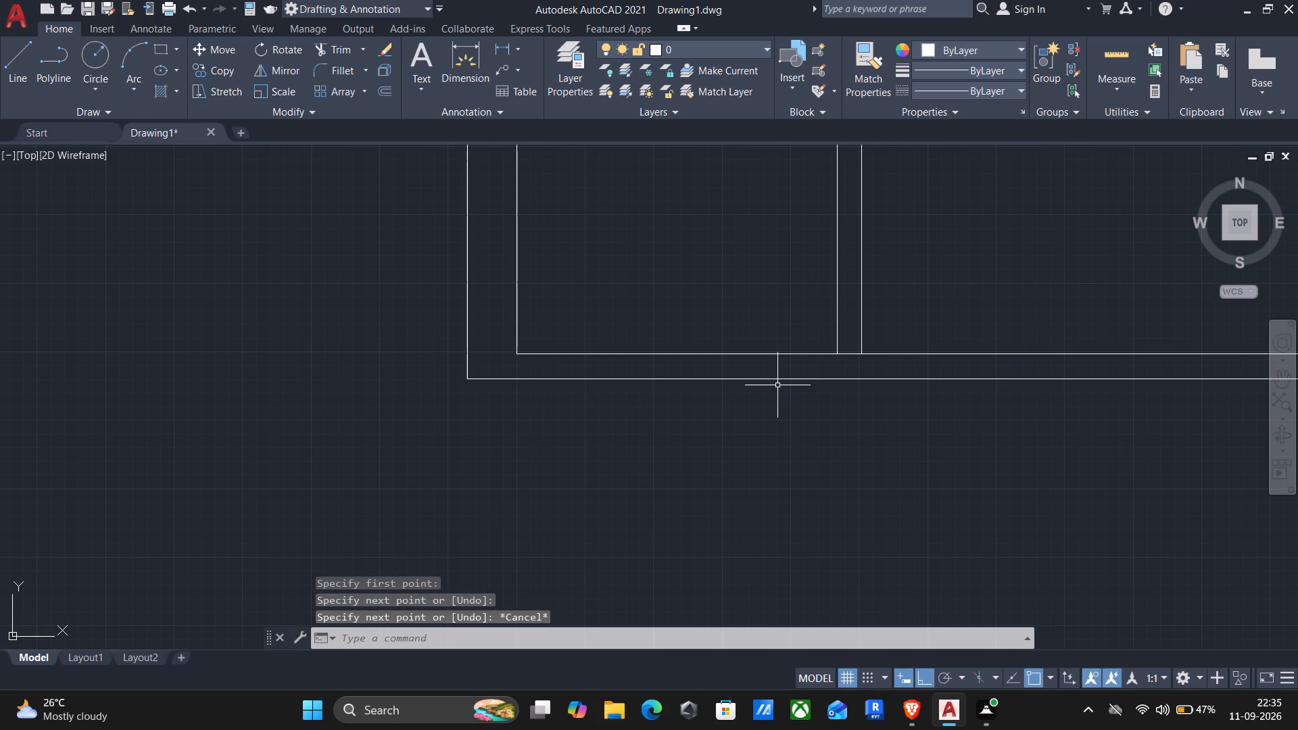
text(ex)
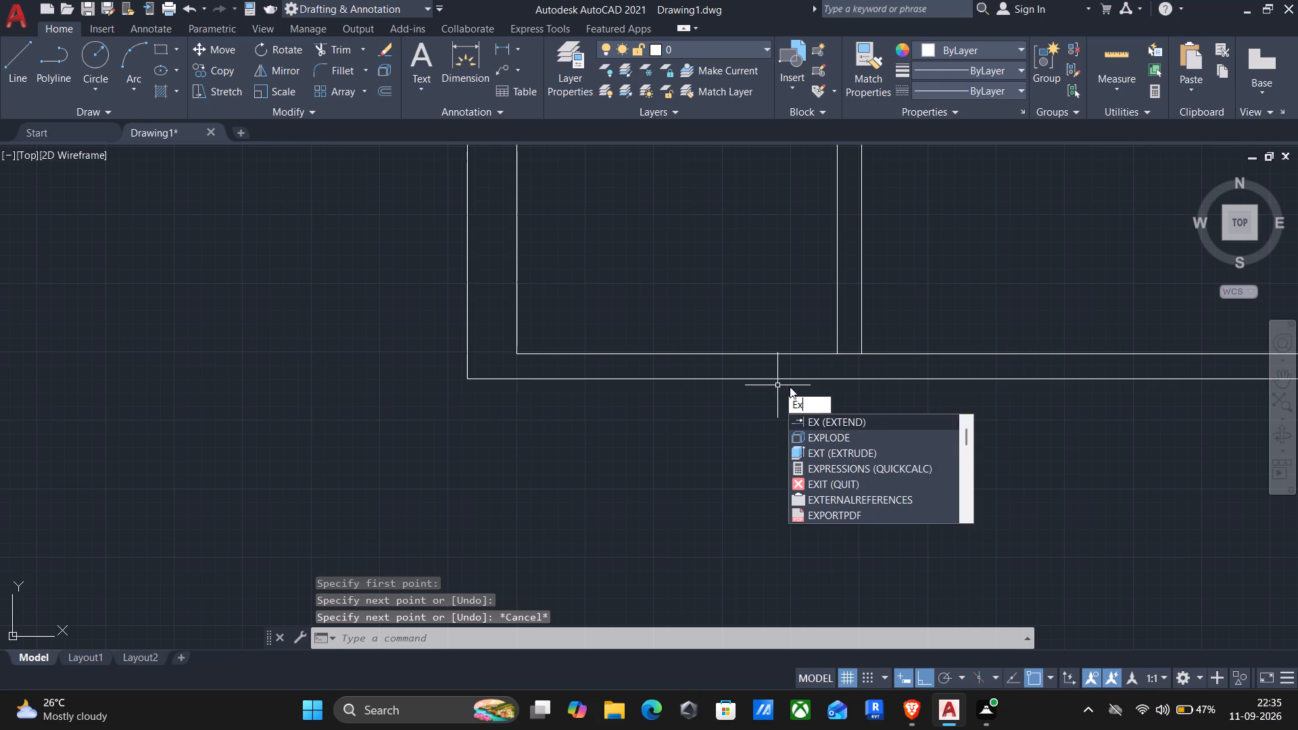
key(Return)
click(835, 290)
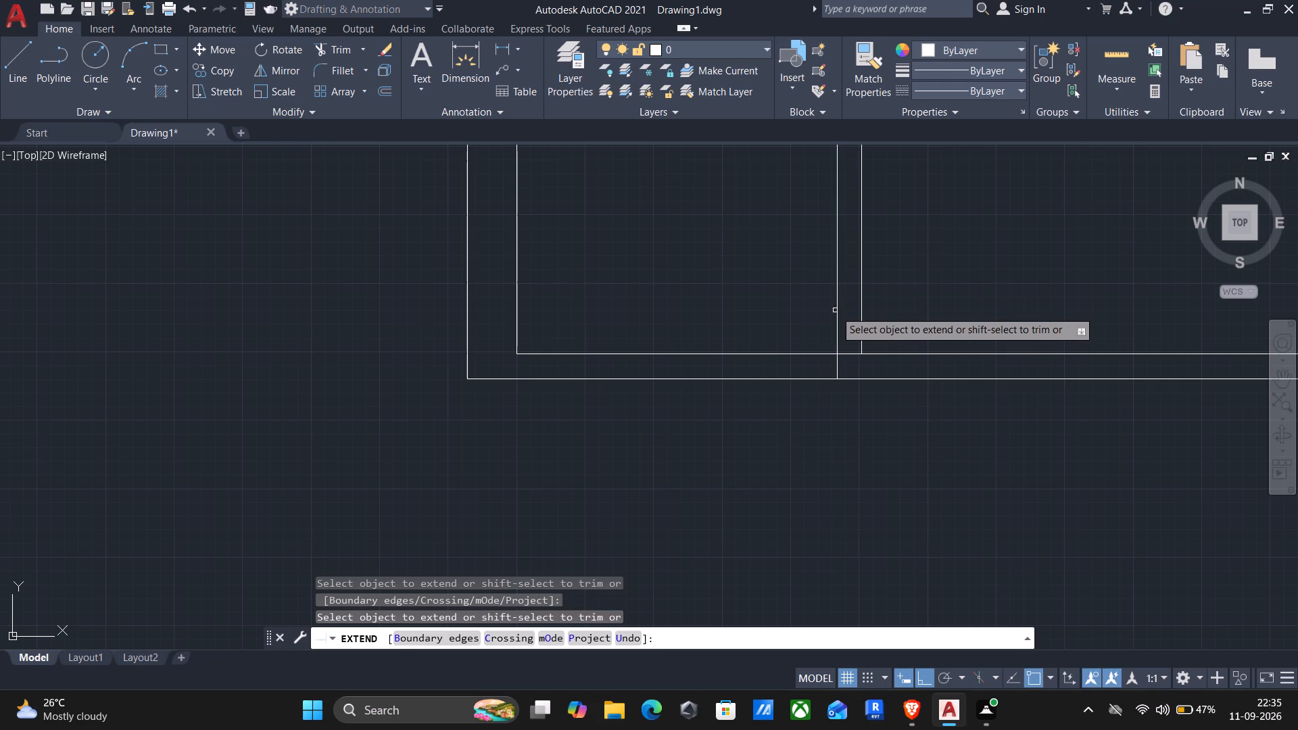
scroll(521, 317, down, 1)
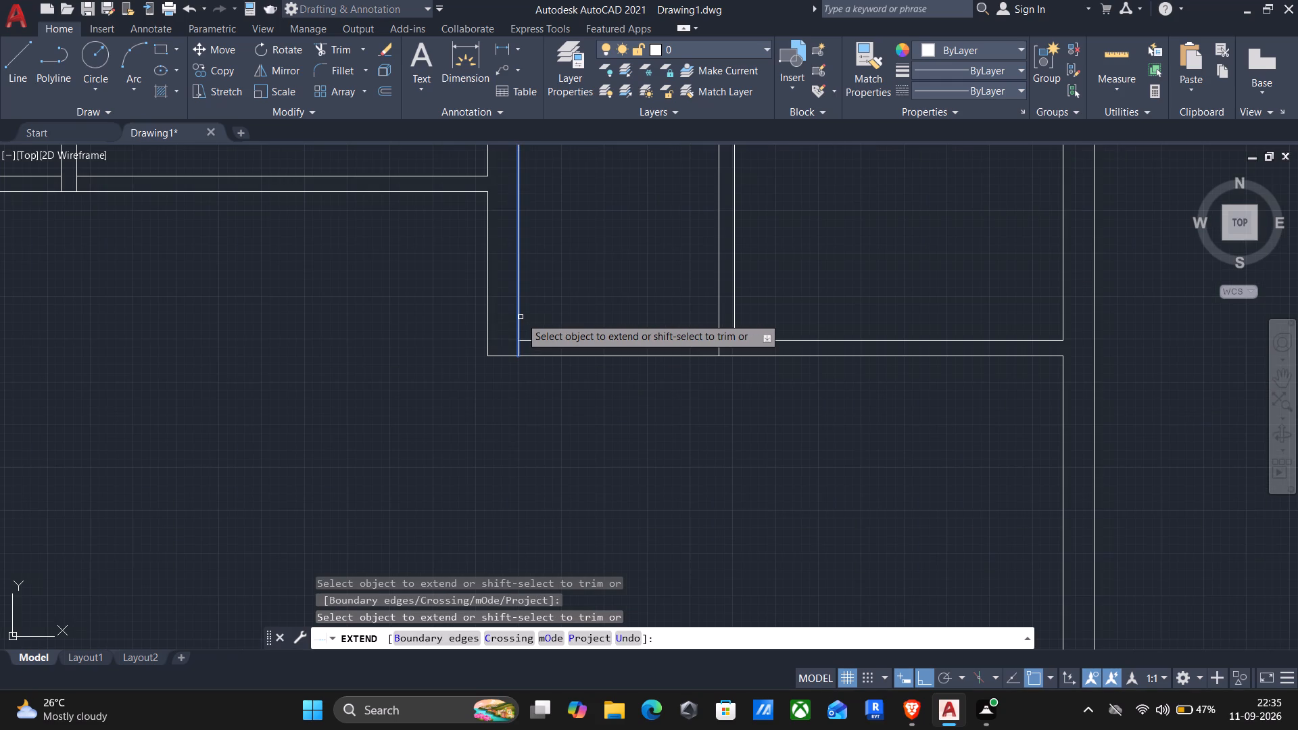
click(521, 317)
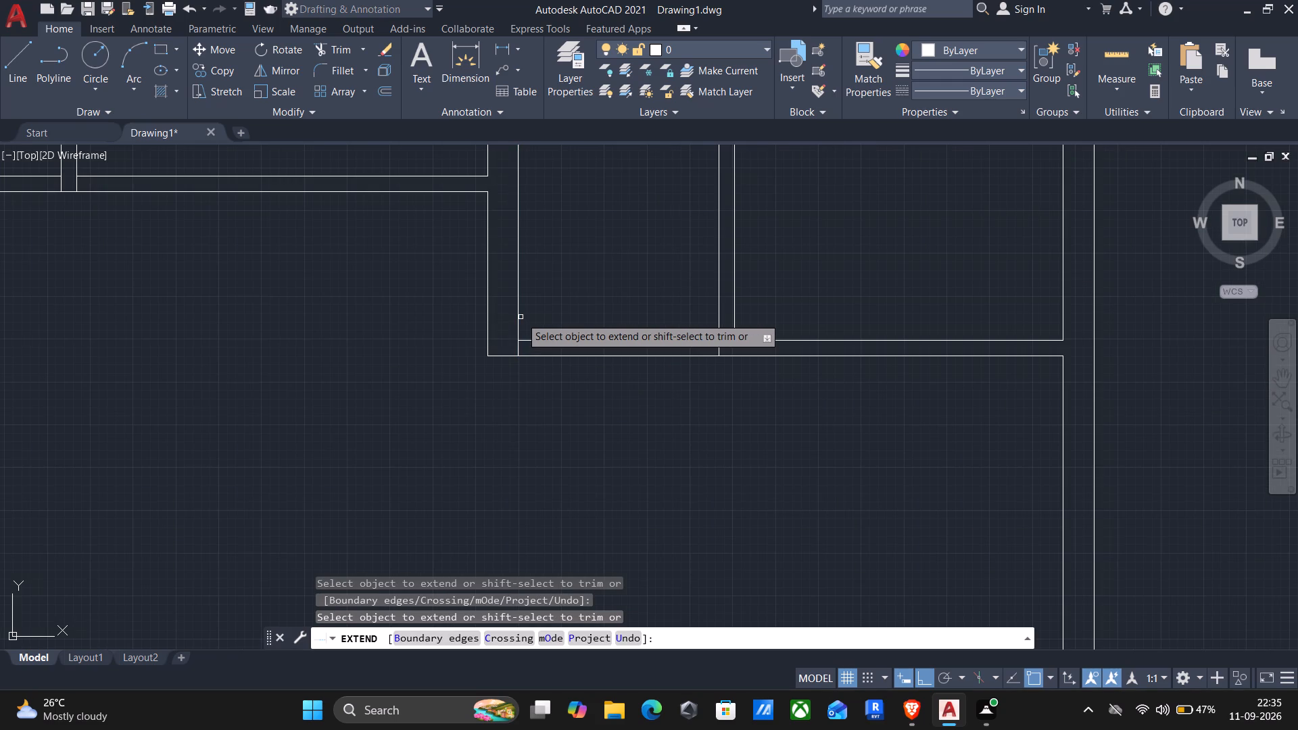
key(Escape)
Trim both lower wall lines across the narrow room's bottom to open it to the hall.
text(tr)
key(Return)
drag(604, 283, 629, 394)
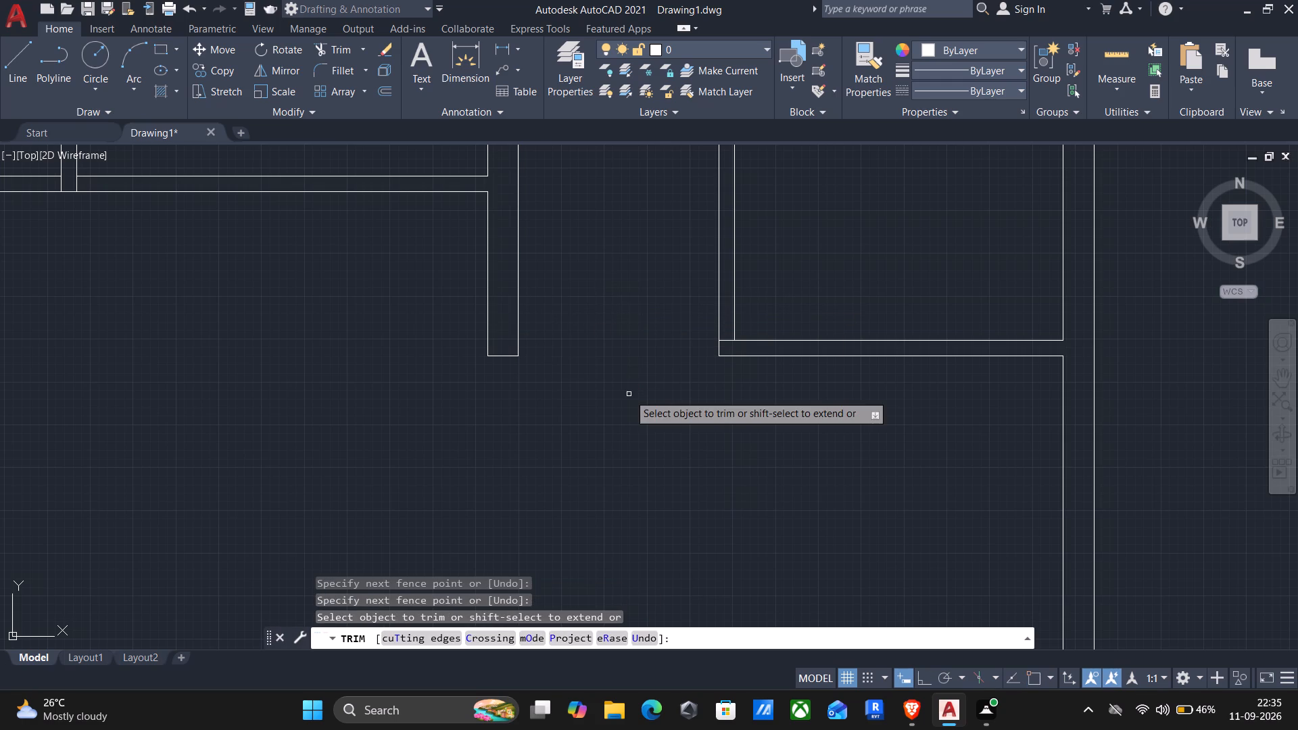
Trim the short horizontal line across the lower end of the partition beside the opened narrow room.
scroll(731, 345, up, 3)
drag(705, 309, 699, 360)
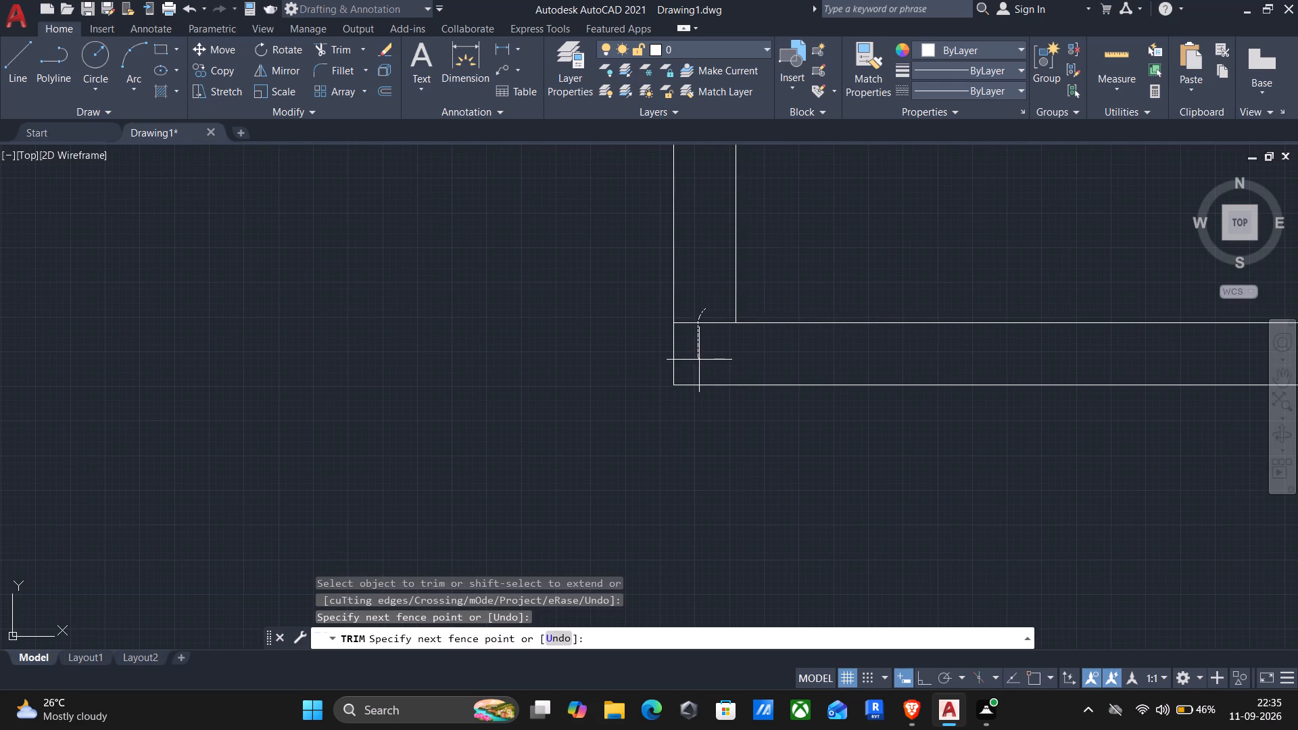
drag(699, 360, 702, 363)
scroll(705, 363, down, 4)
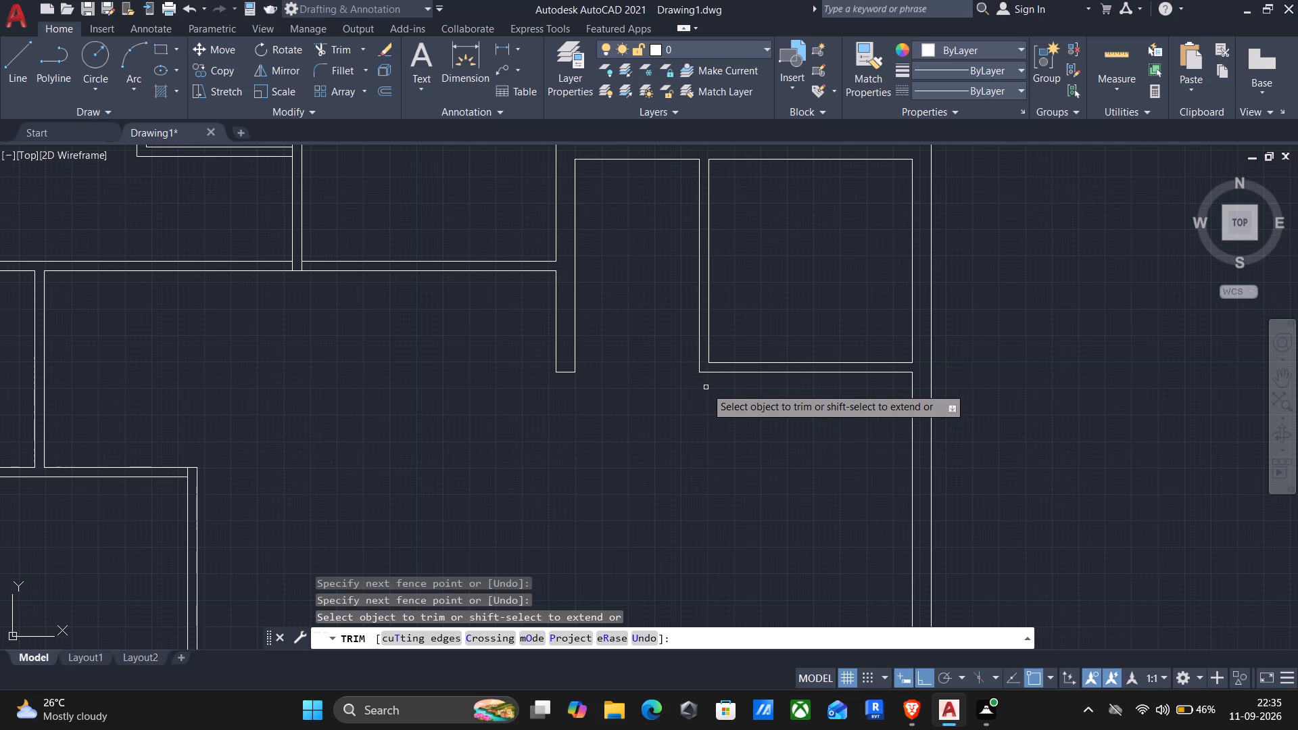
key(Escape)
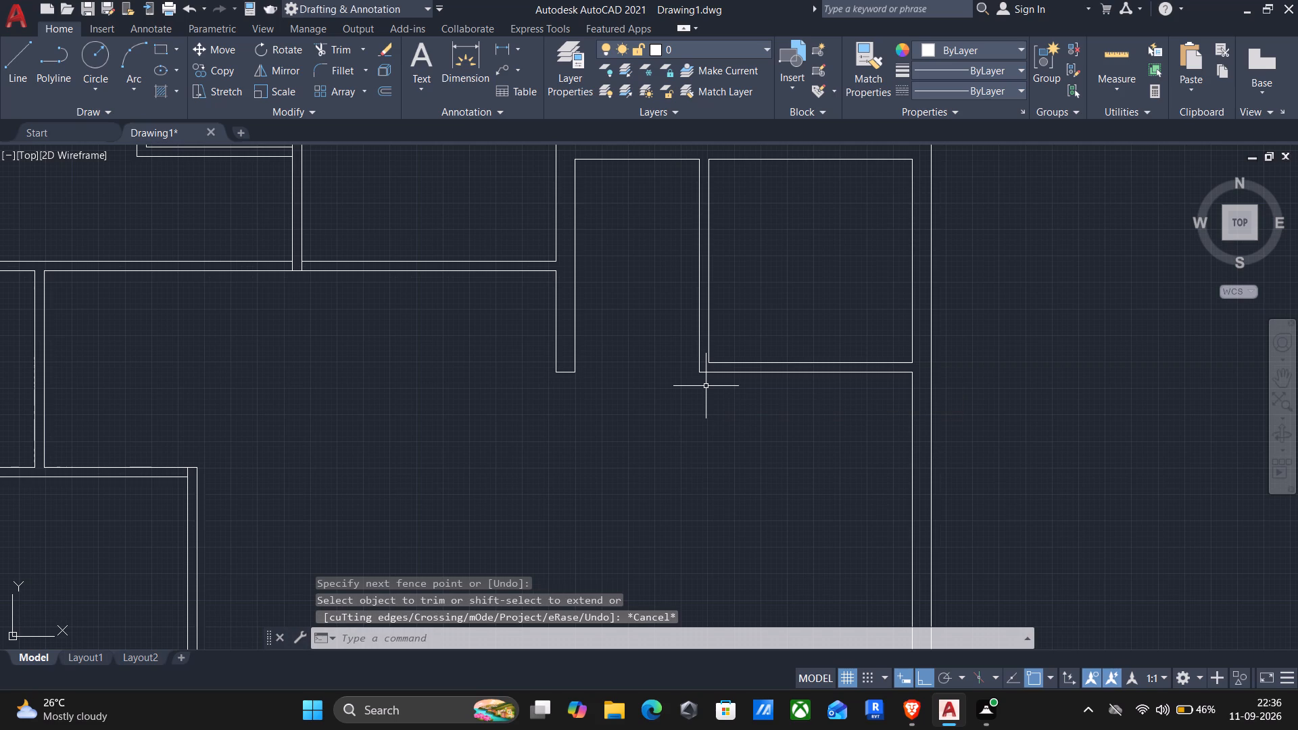
Draw a short horizontal line across the partition's lower end, joining the small room's lower-left inside corner to the partition's outer face.
key(l)
key(Return)
scroll(721, 370, up, 2)
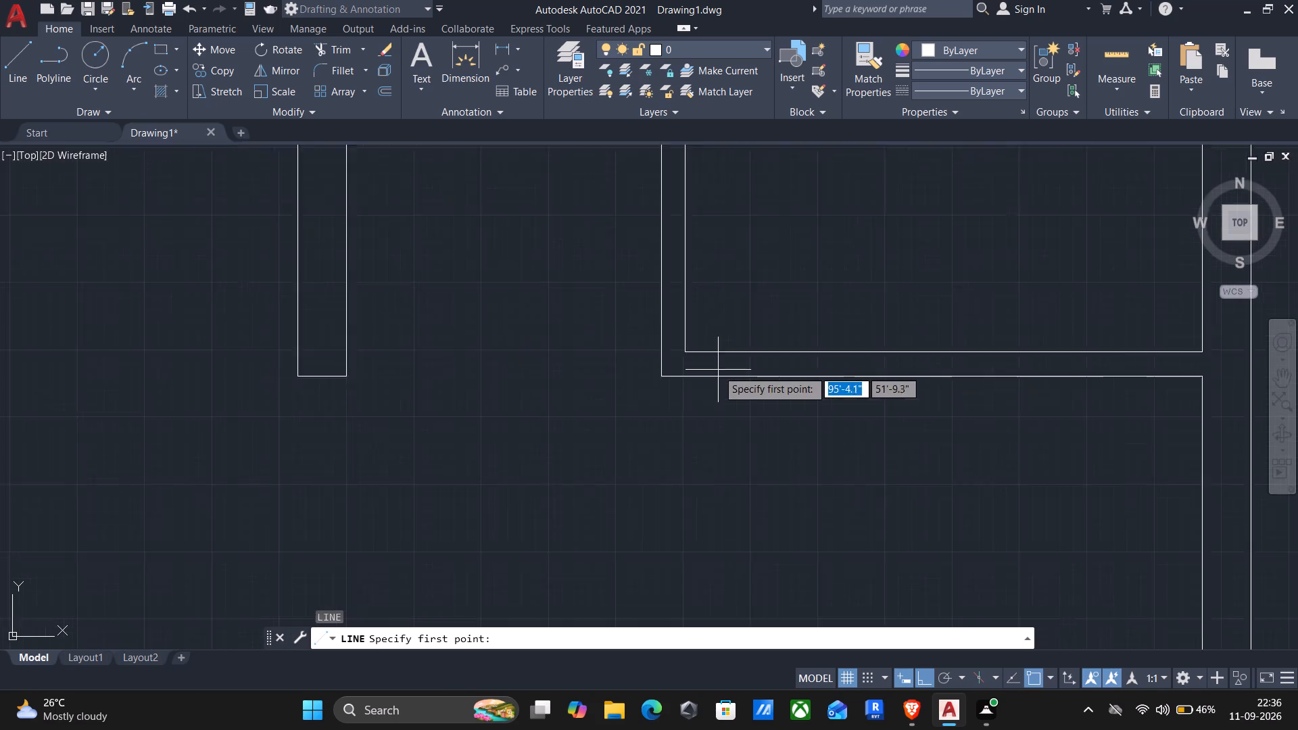
scroll(715, 370, up, 2)
click(648, 327)
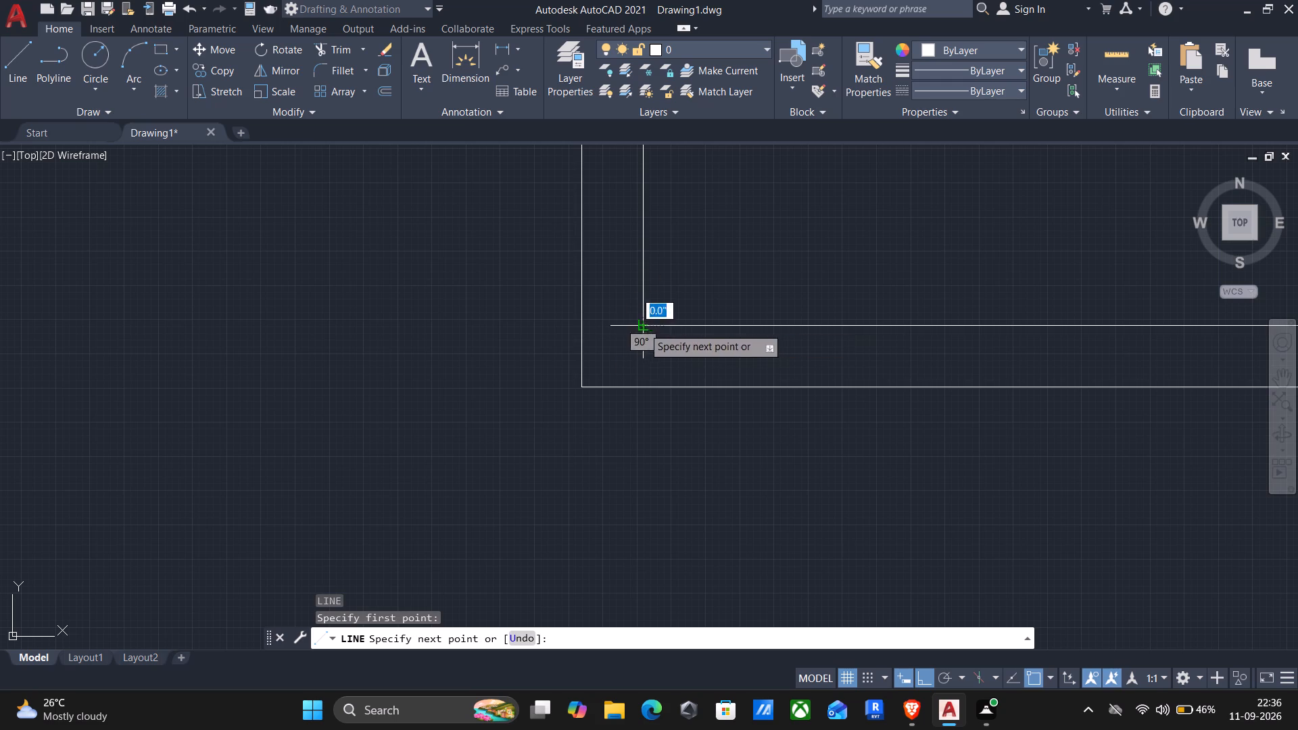
click(579, 327)
scroll(587, 339, down, 3)
key(Return)
scroll(590, 427, down, 2)
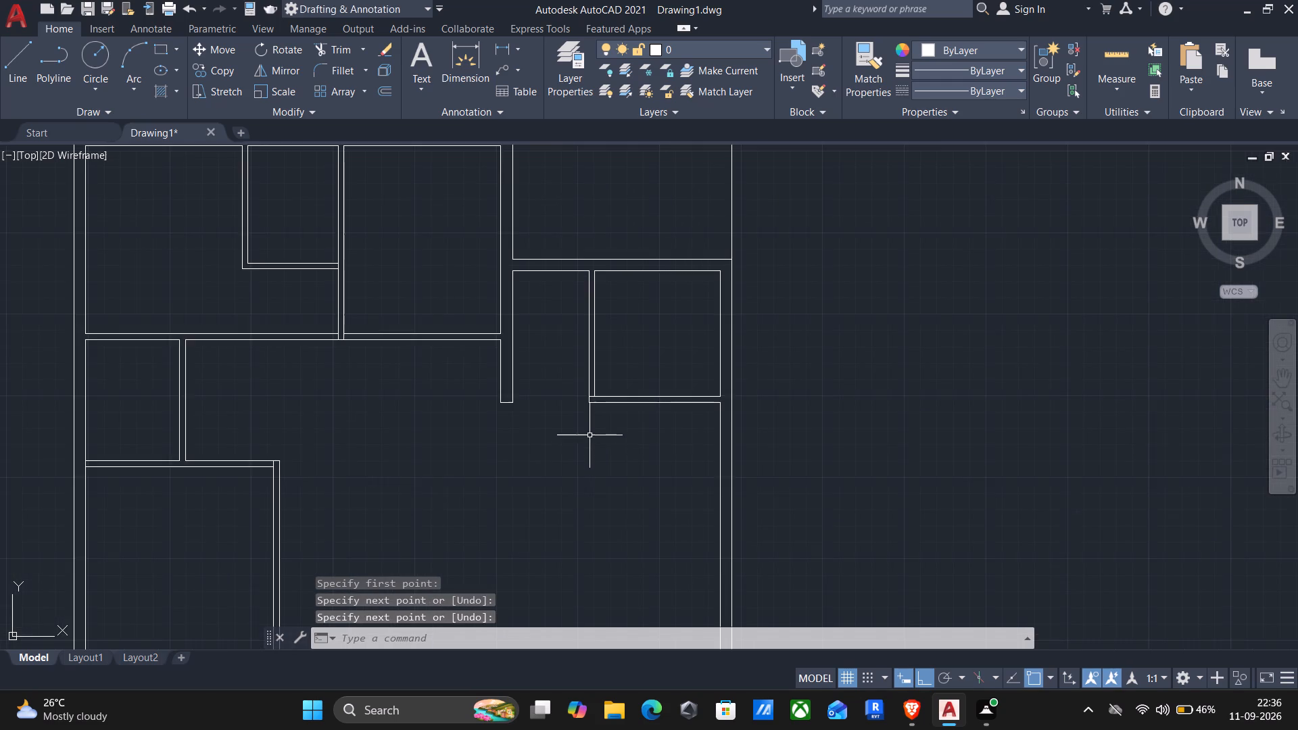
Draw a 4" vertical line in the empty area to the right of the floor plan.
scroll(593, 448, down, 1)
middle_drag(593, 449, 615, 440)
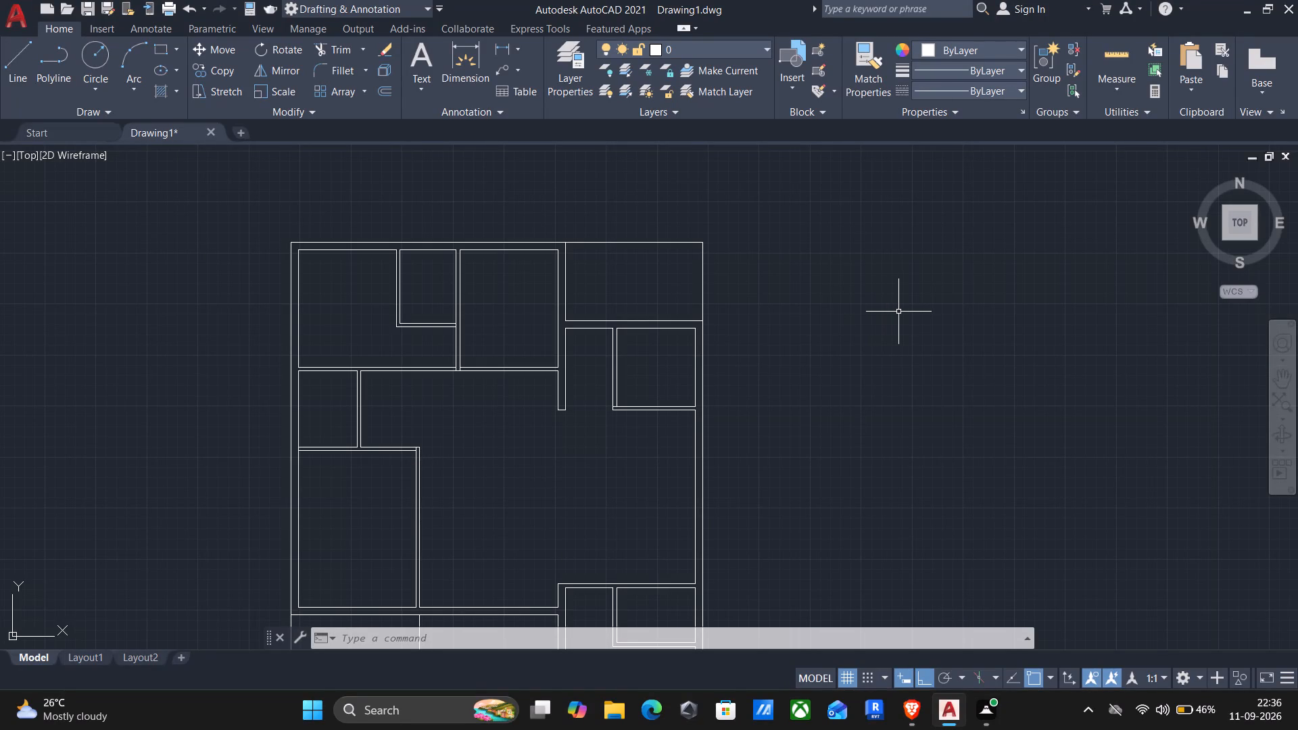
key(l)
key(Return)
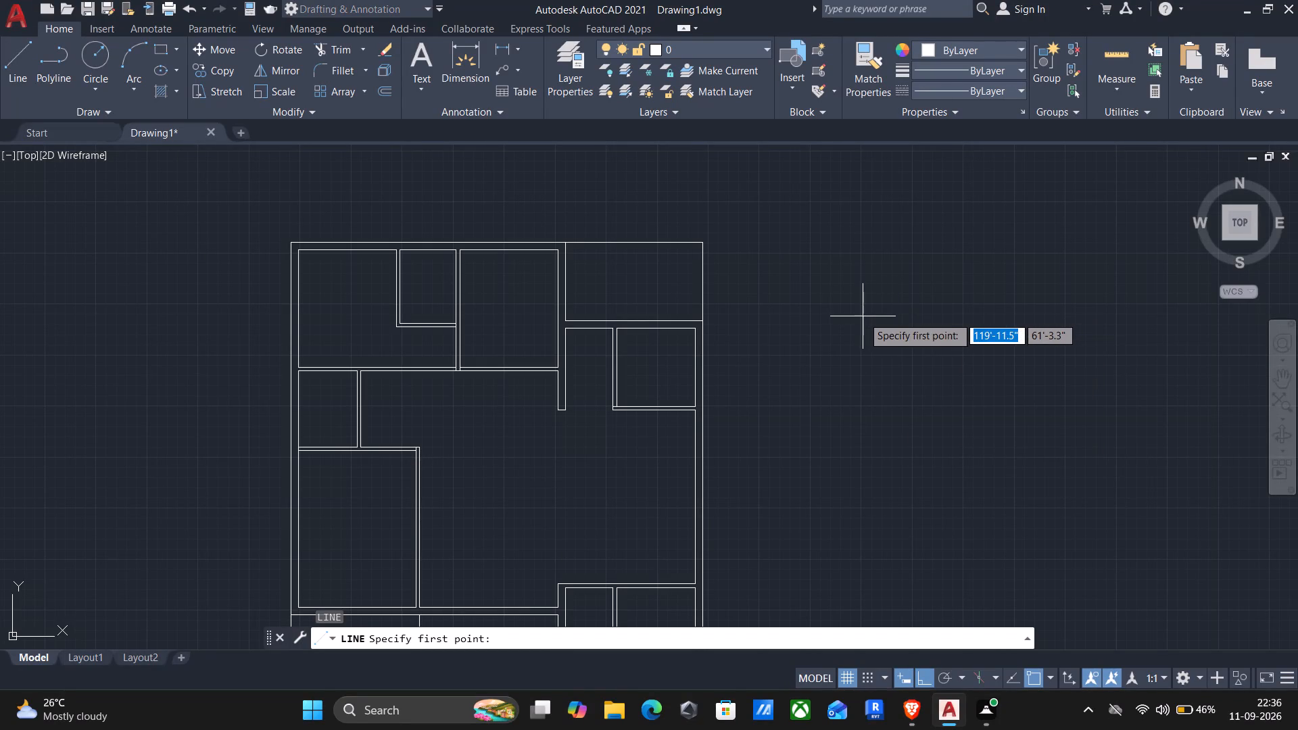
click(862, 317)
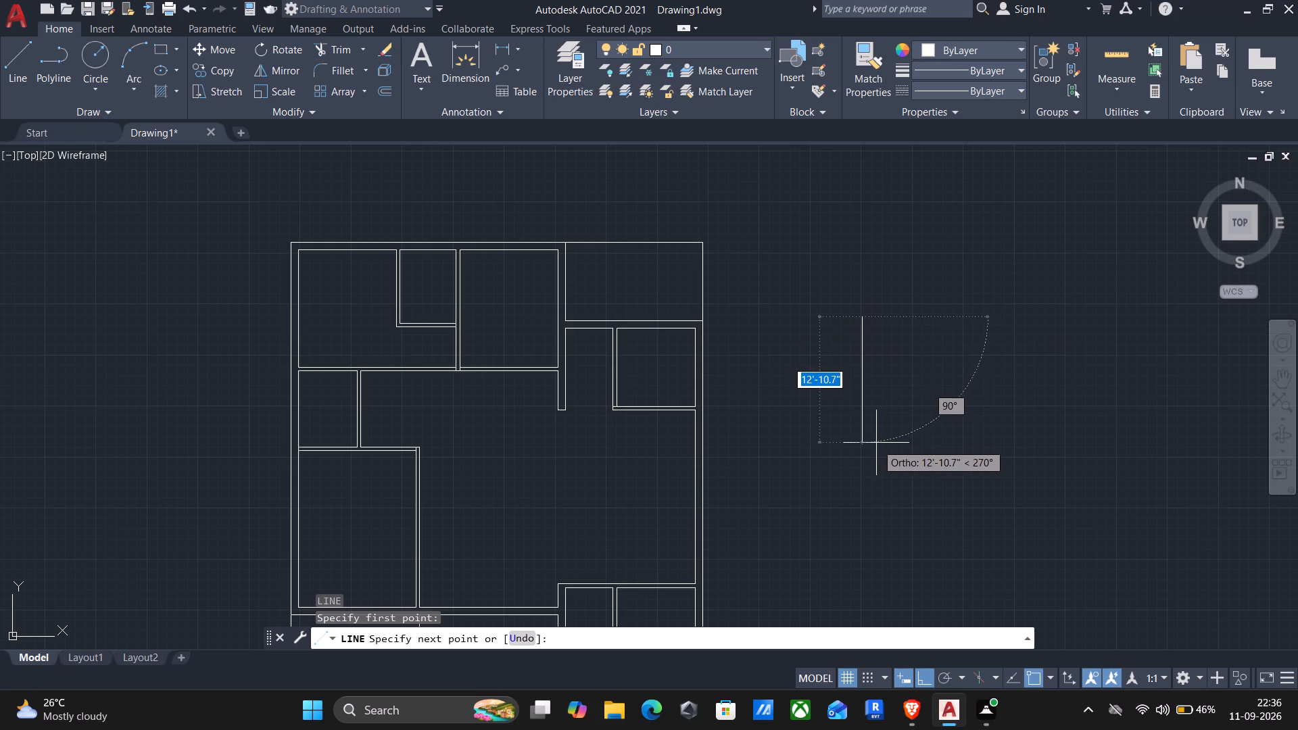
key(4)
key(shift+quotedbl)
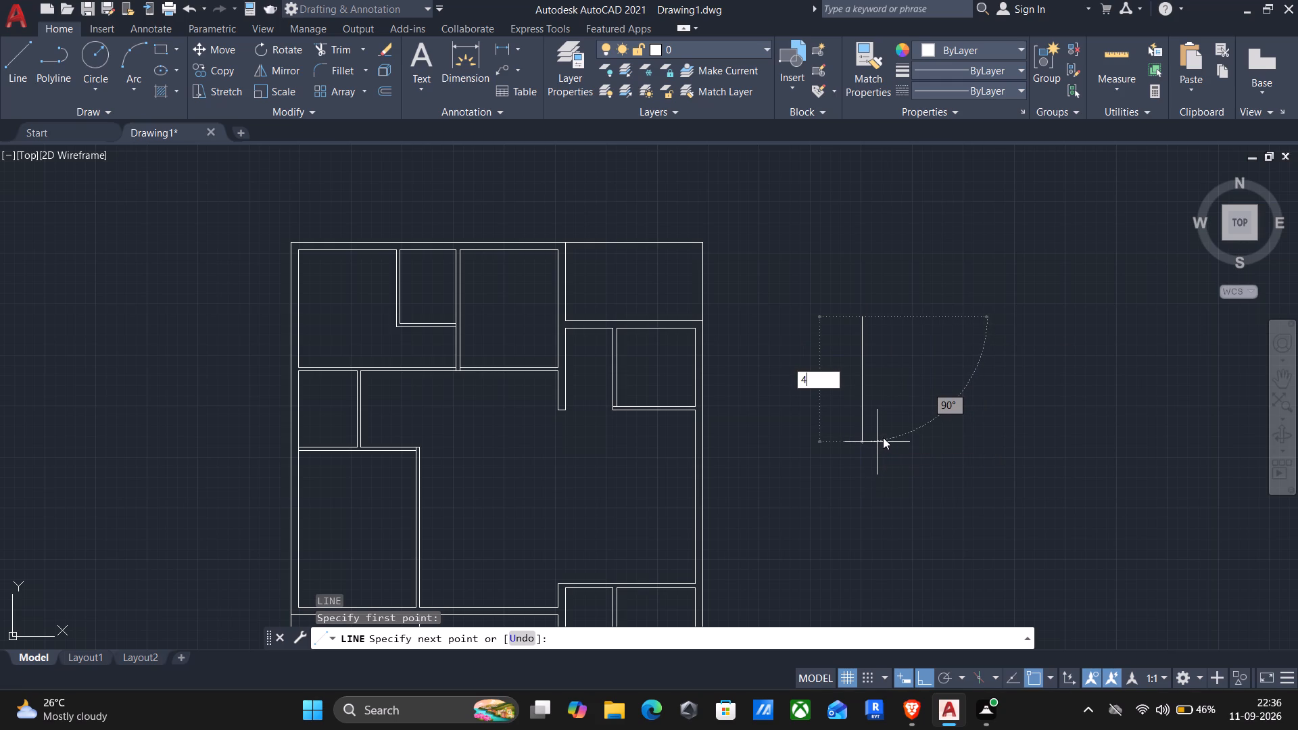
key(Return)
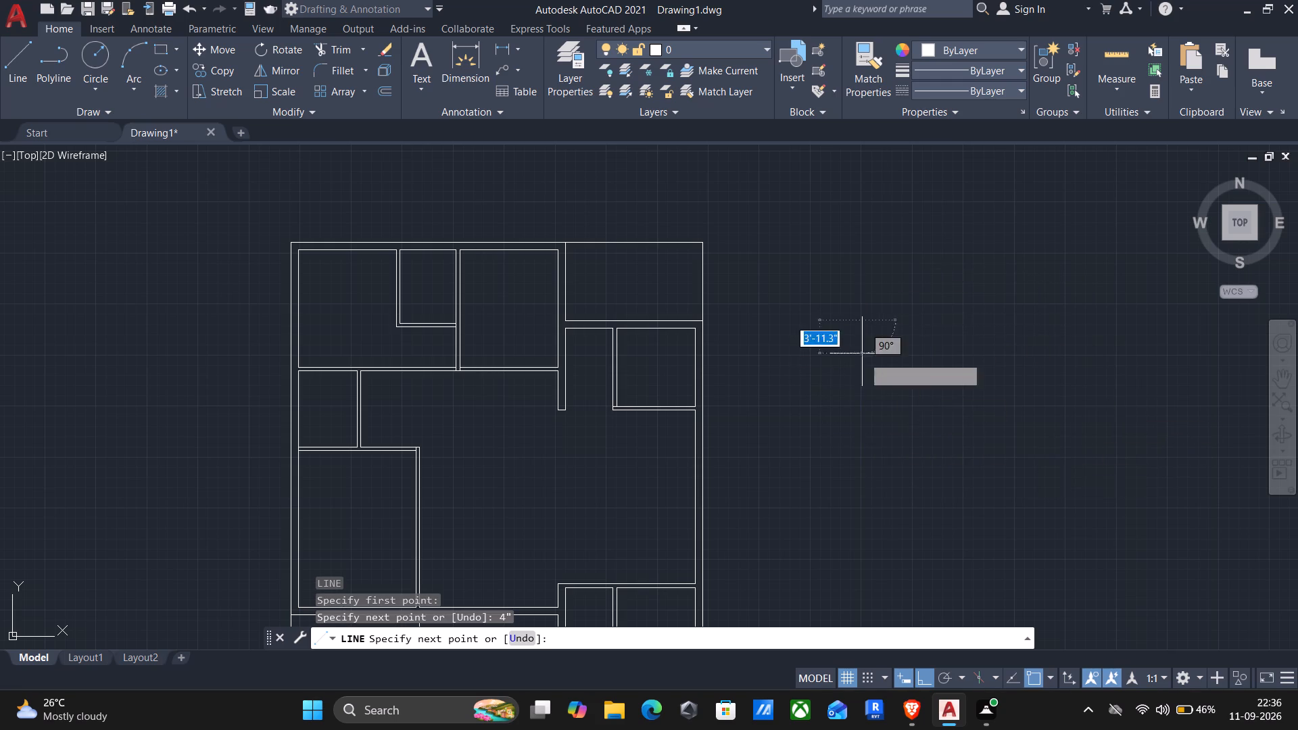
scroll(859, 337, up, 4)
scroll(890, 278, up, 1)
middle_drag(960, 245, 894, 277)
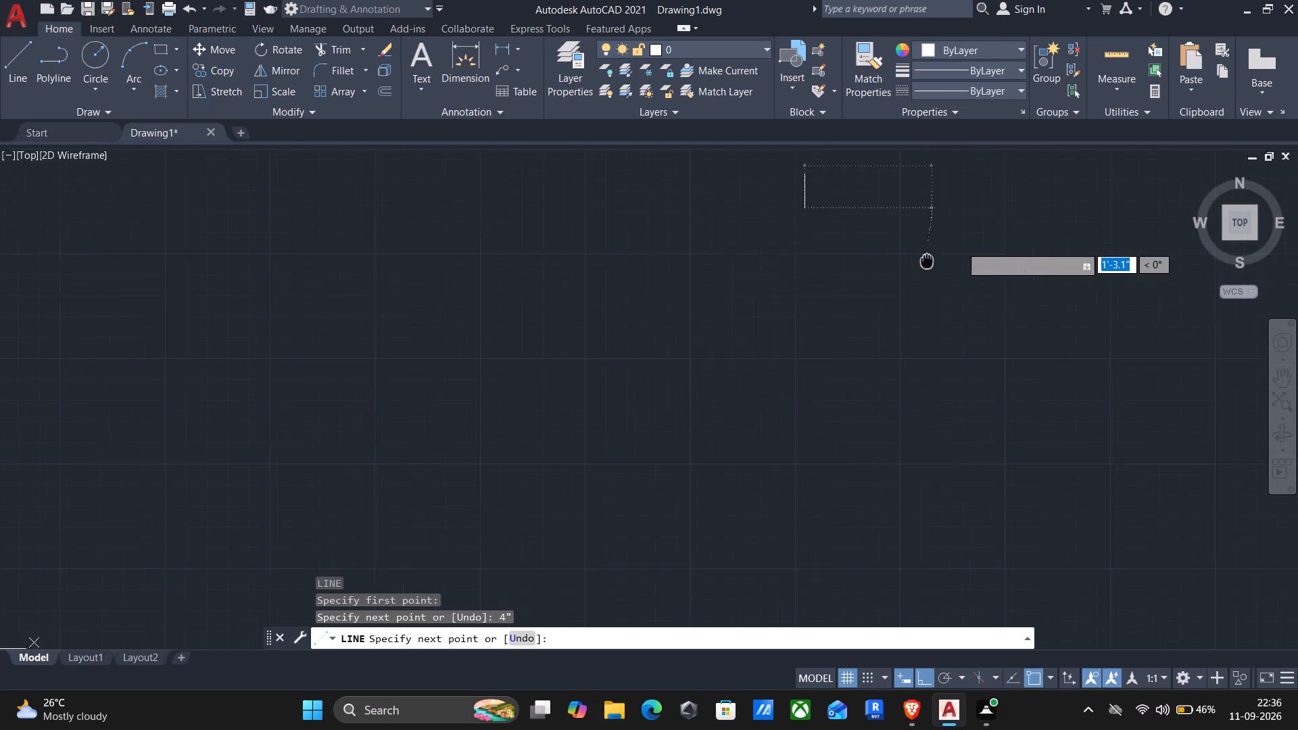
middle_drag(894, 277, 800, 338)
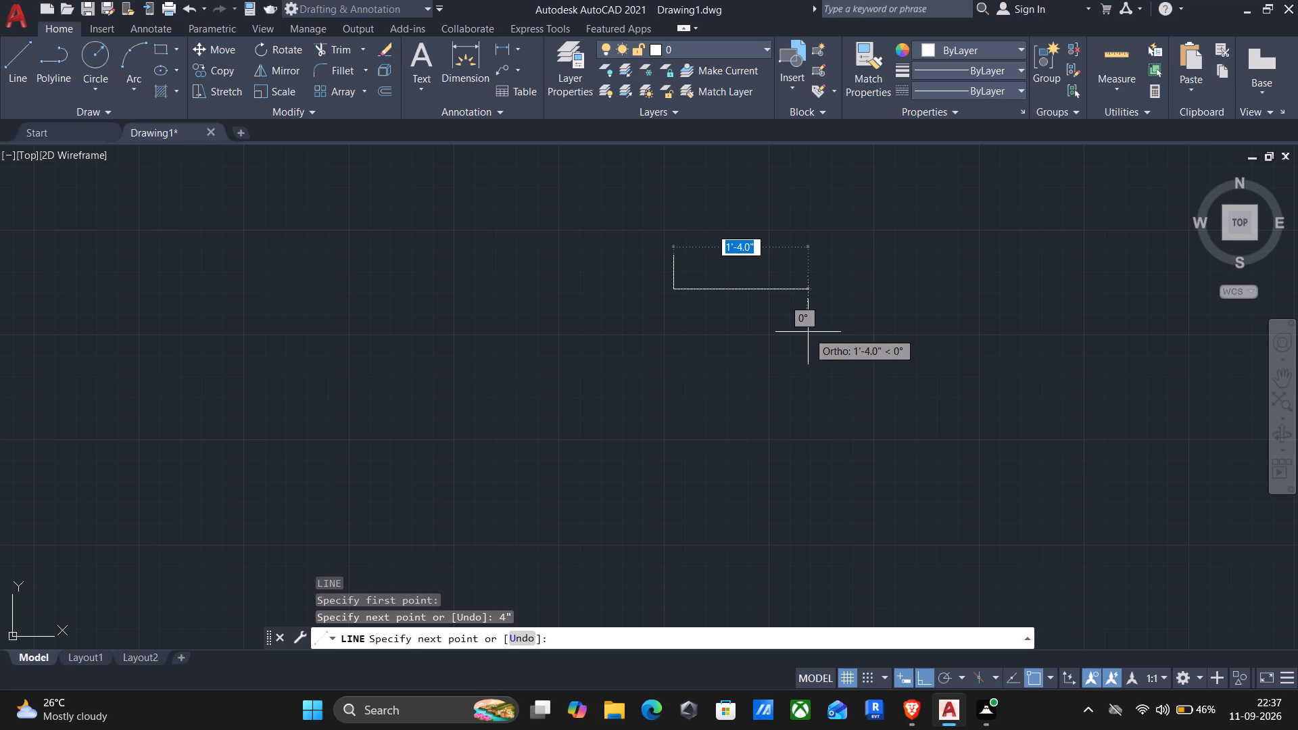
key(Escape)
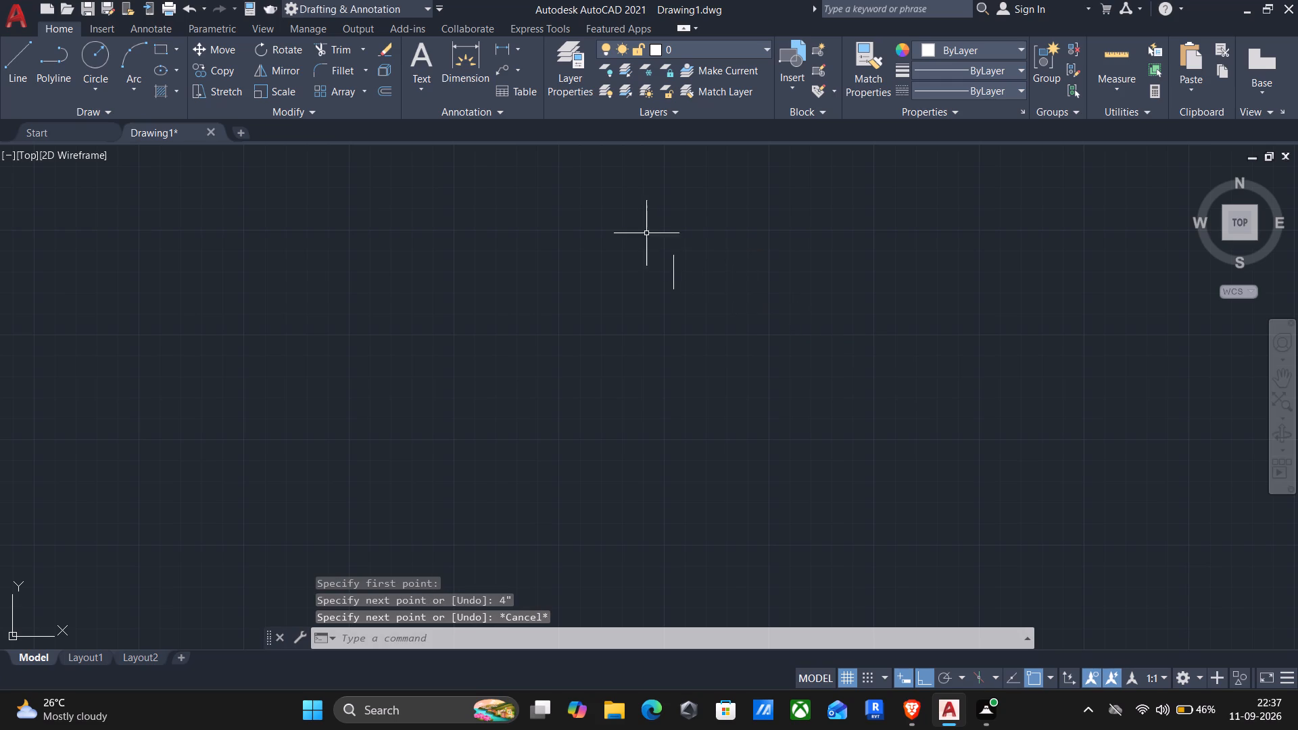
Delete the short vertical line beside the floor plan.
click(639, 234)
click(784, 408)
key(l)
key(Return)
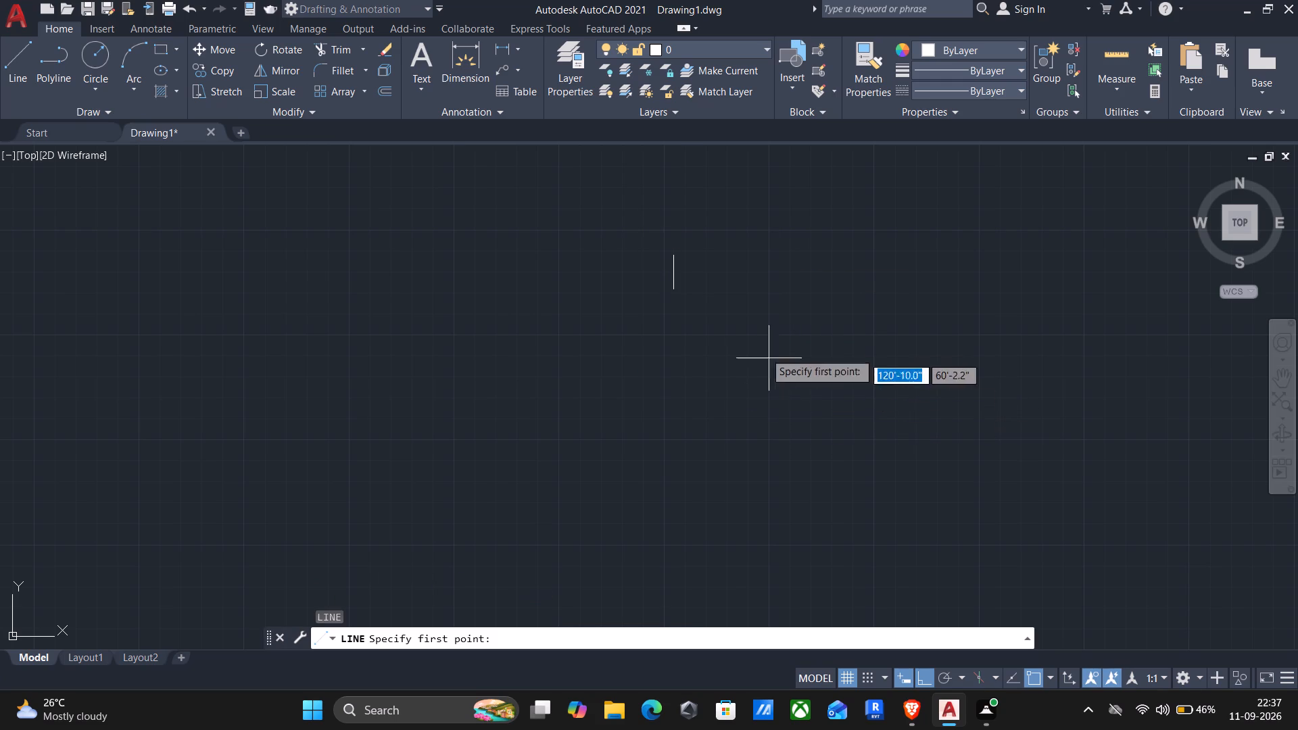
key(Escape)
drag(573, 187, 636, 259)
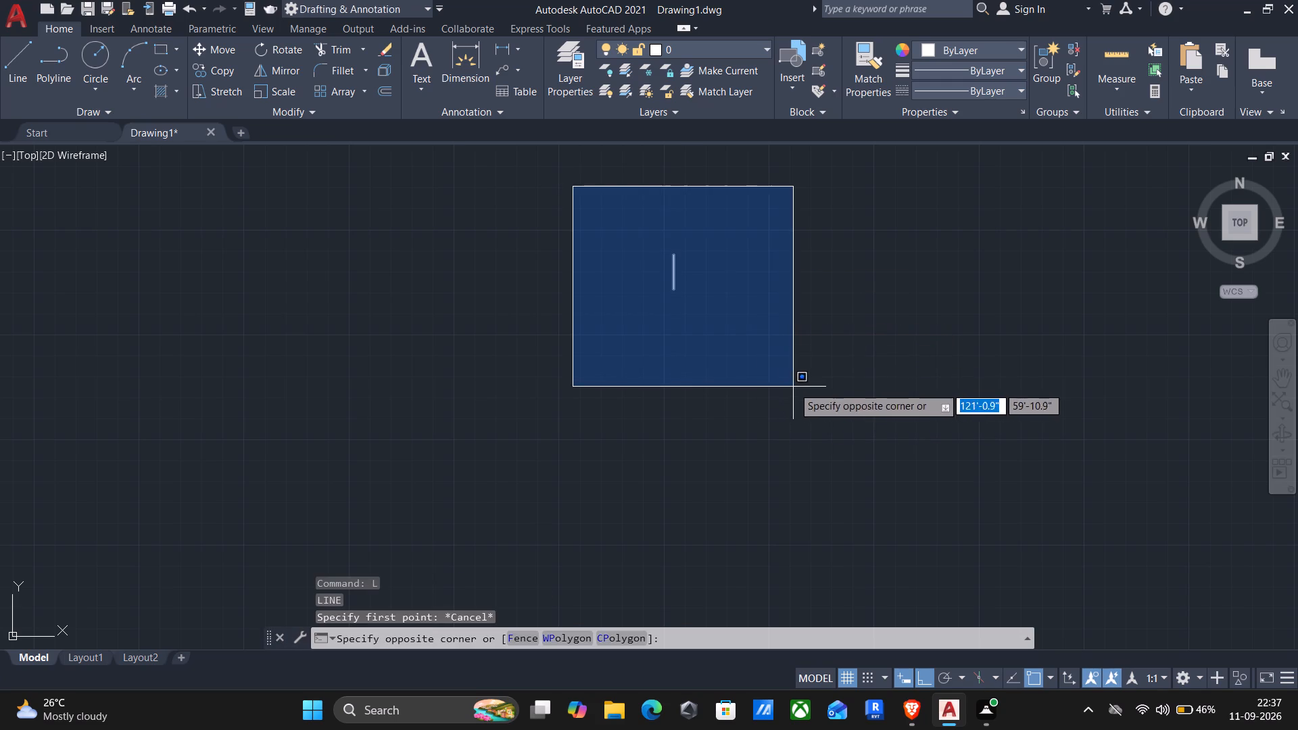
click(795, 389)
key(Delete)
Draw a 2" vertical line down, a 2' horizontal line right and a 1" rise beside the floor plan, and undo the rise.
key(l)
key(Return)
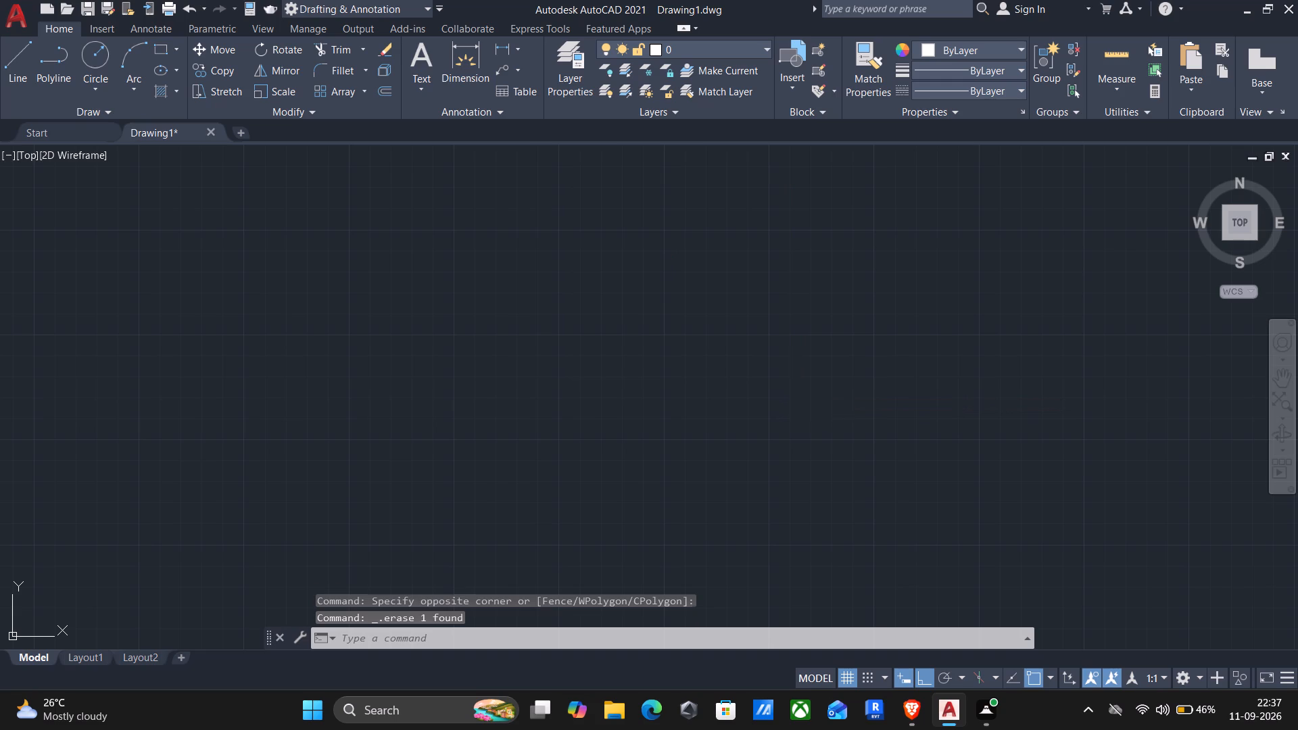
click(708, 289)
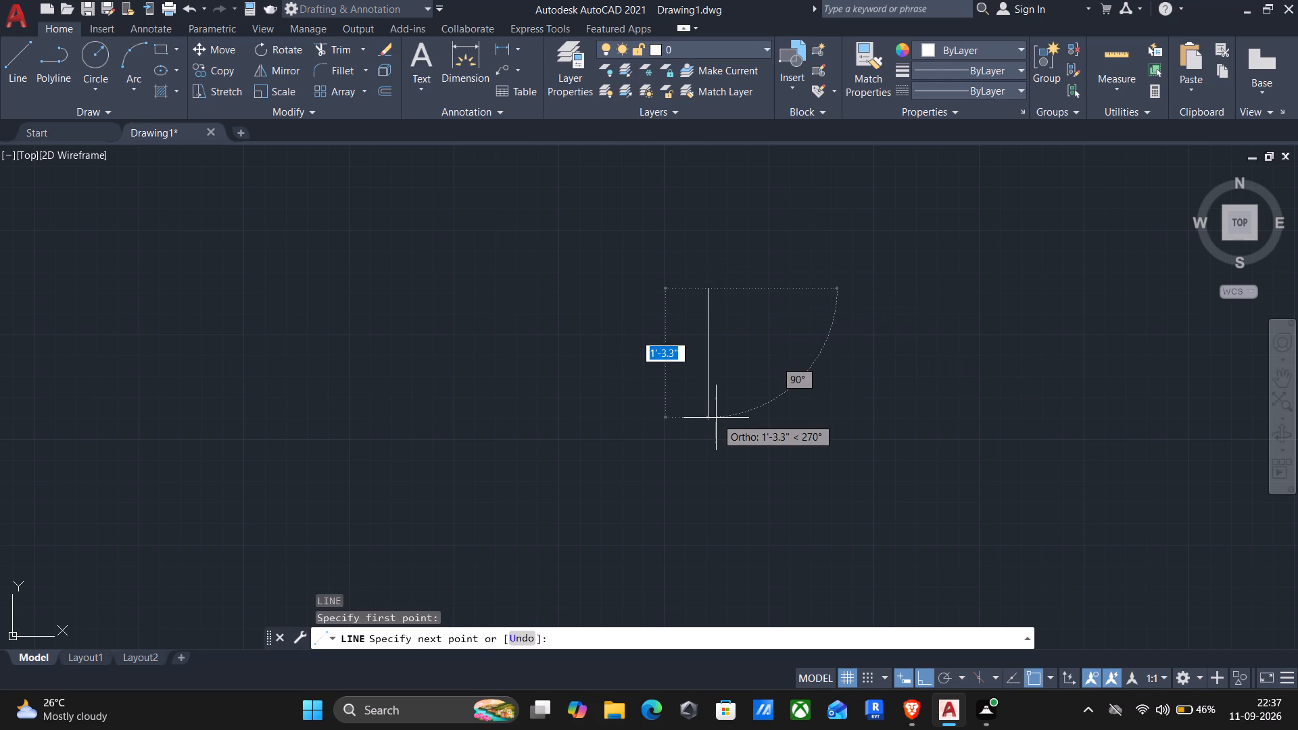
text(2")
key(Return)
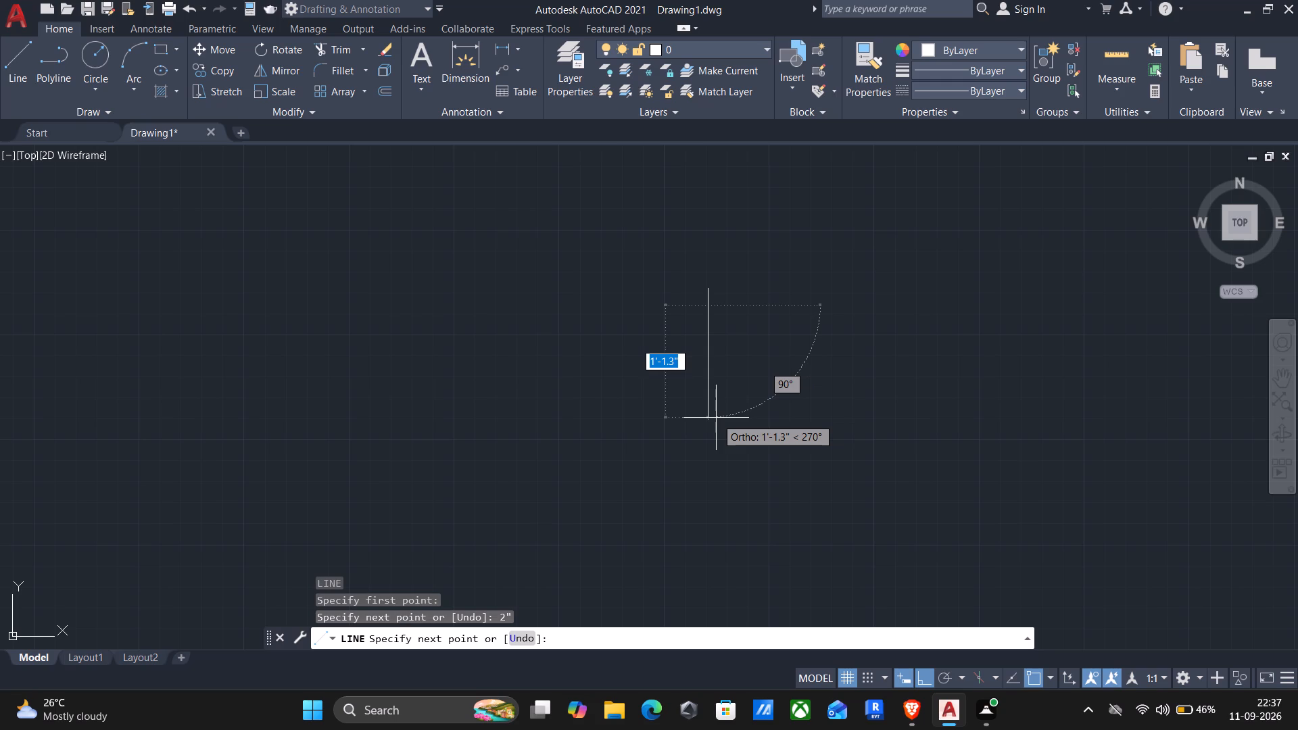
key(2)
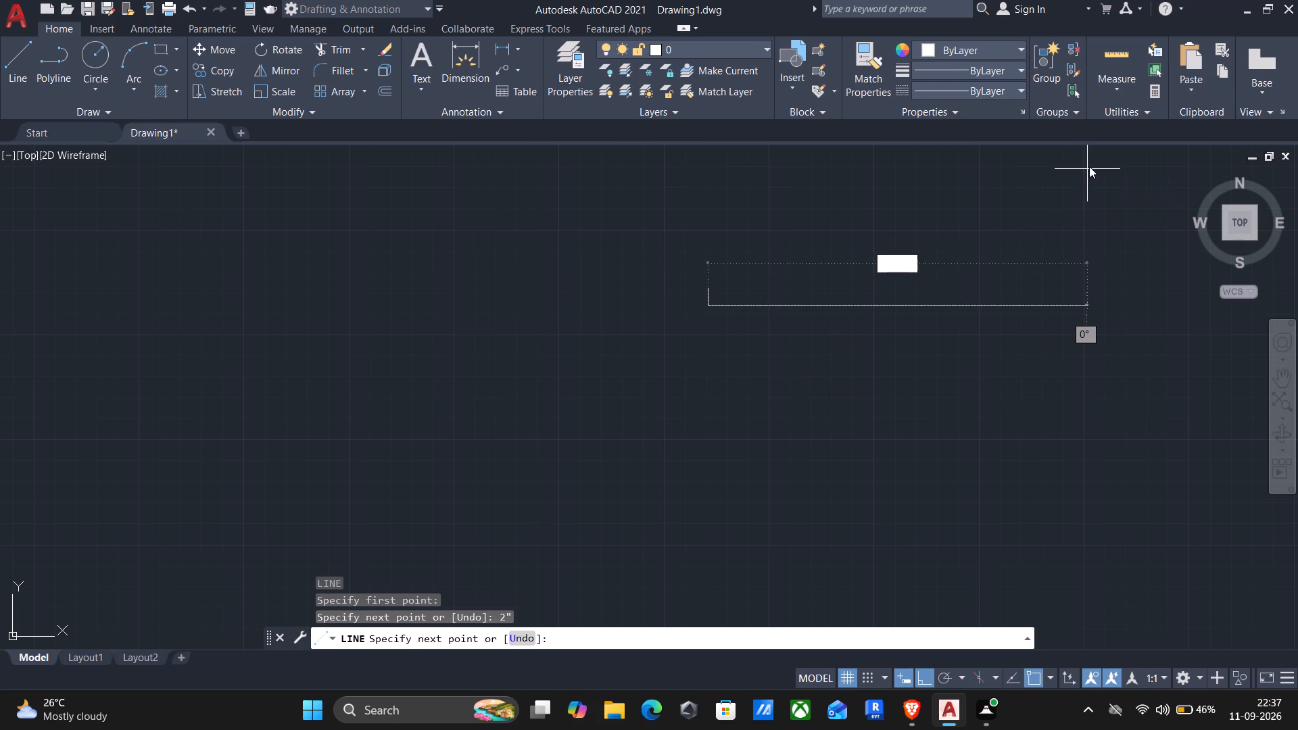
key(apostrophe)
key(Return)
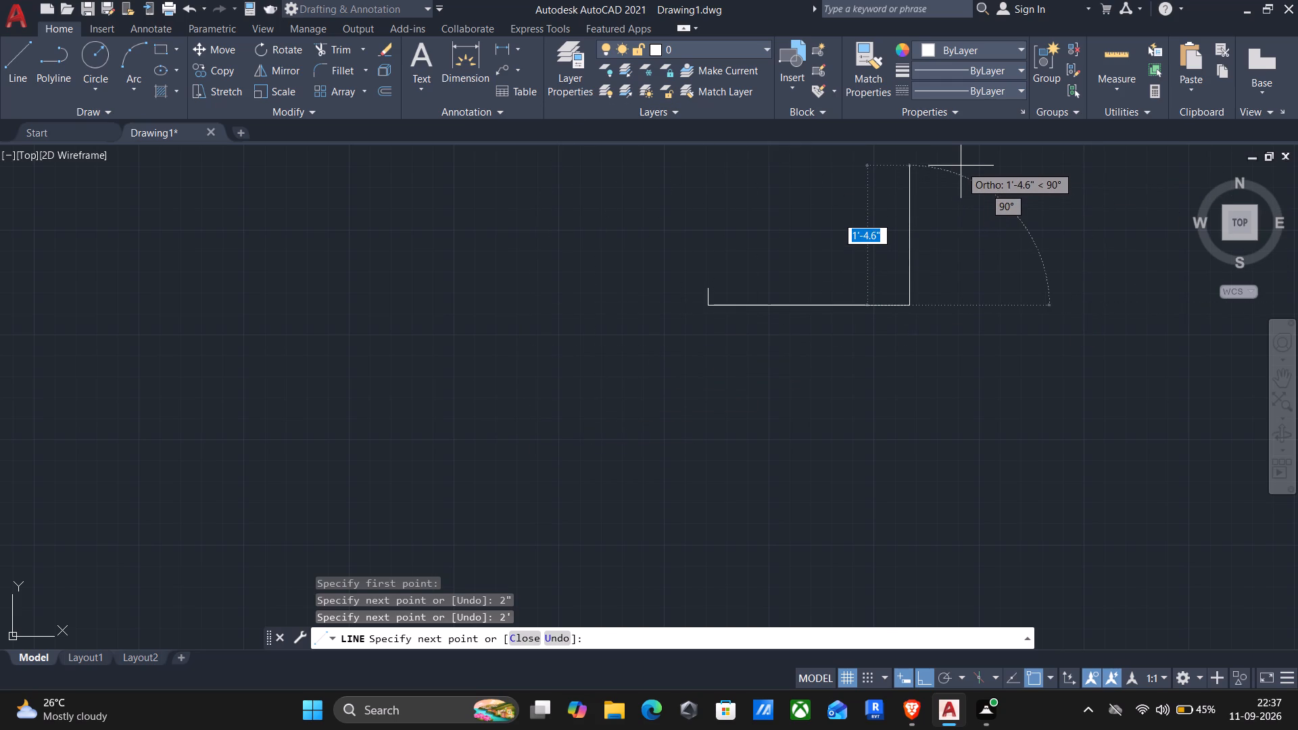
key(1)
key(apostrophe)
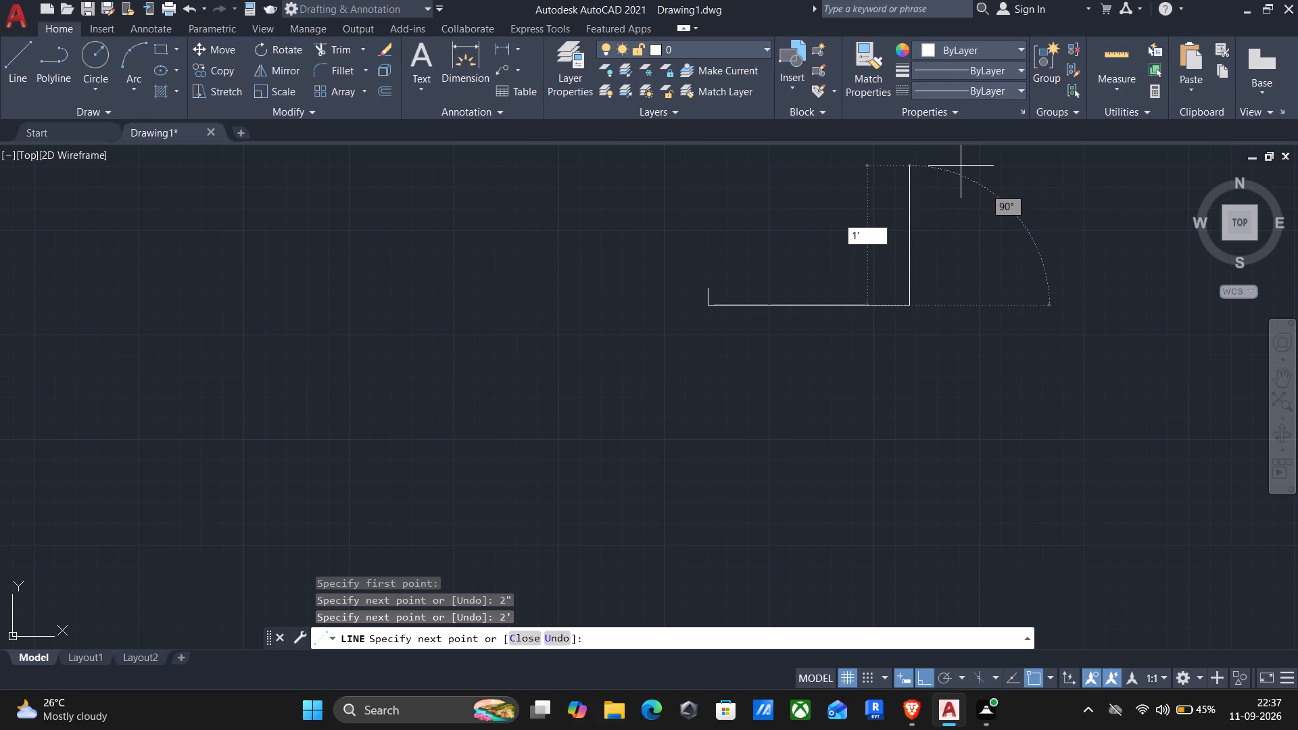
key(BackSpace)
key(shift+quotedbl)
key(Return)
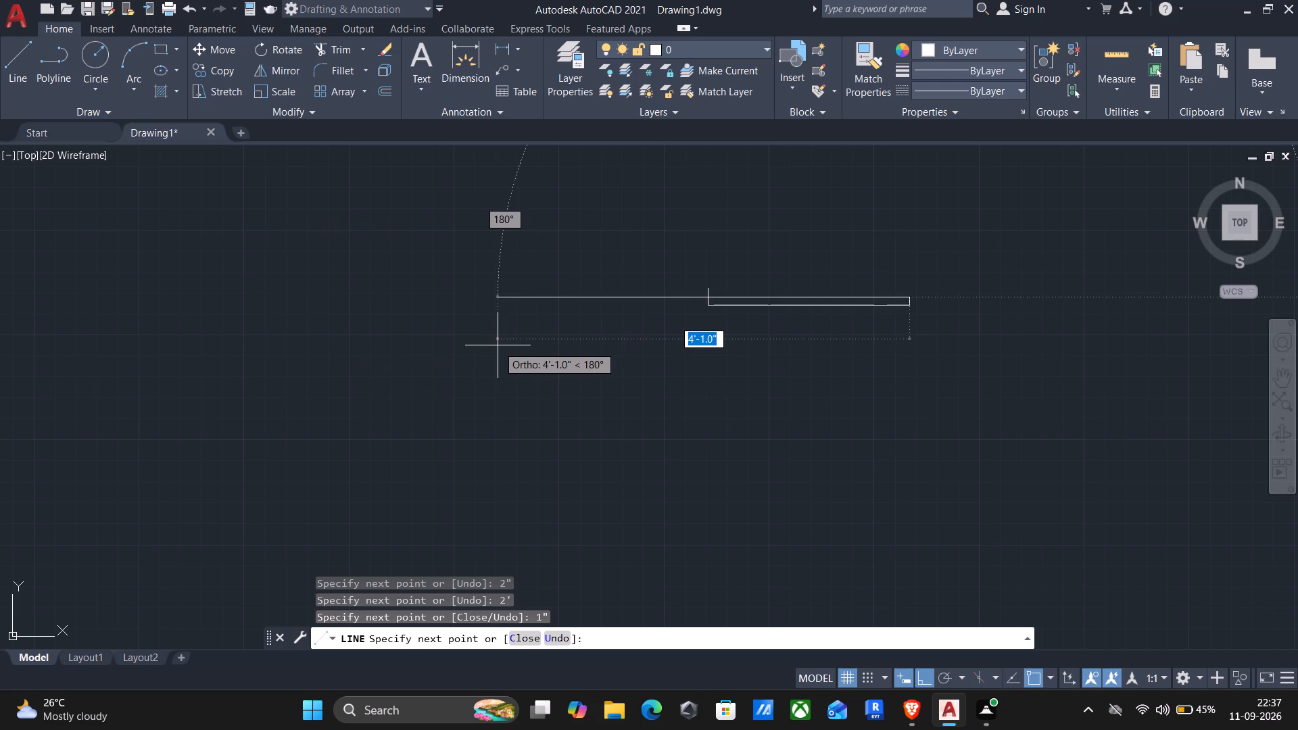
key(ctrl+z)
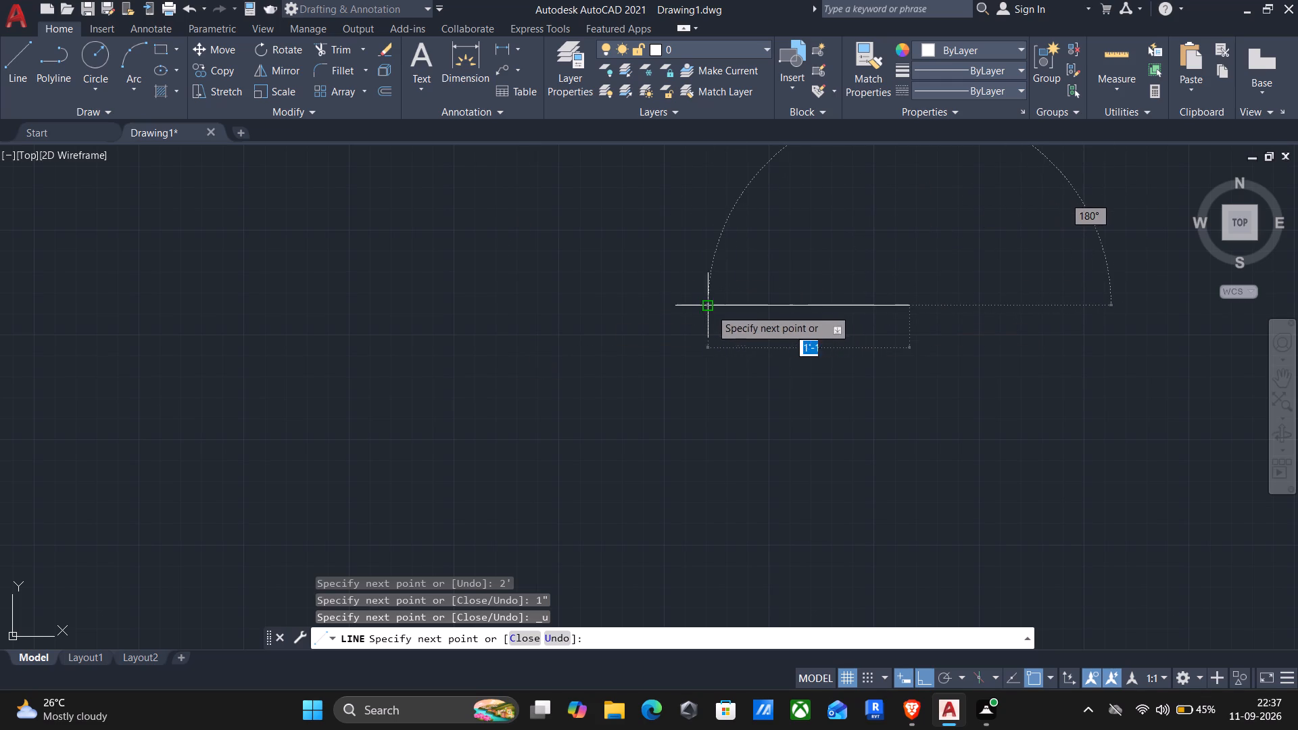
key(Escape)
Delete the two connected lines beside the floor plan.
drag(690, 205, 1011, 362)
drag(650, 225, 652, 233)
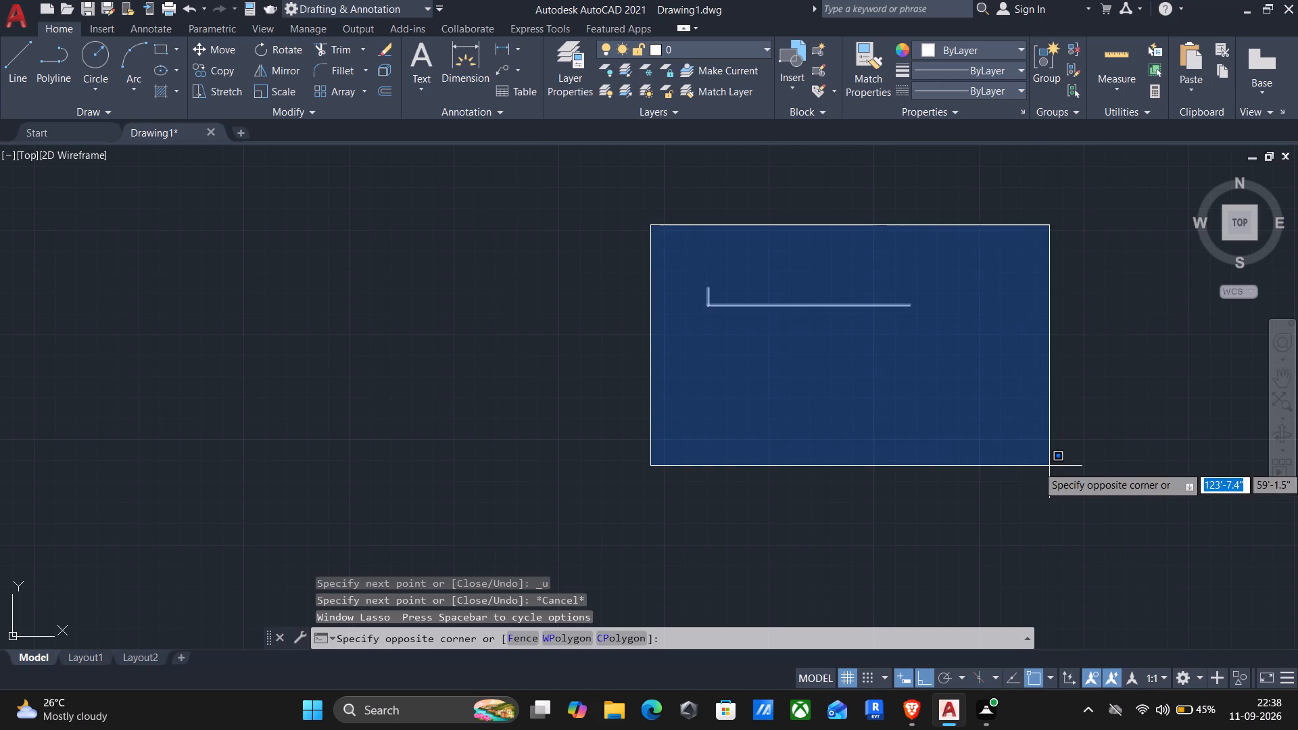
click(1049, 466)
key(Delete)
Draw connected lines 2" down, 2" right, 1" up and 0.5" left in the empty area beside the floor plan.
key(l)
key(Return)
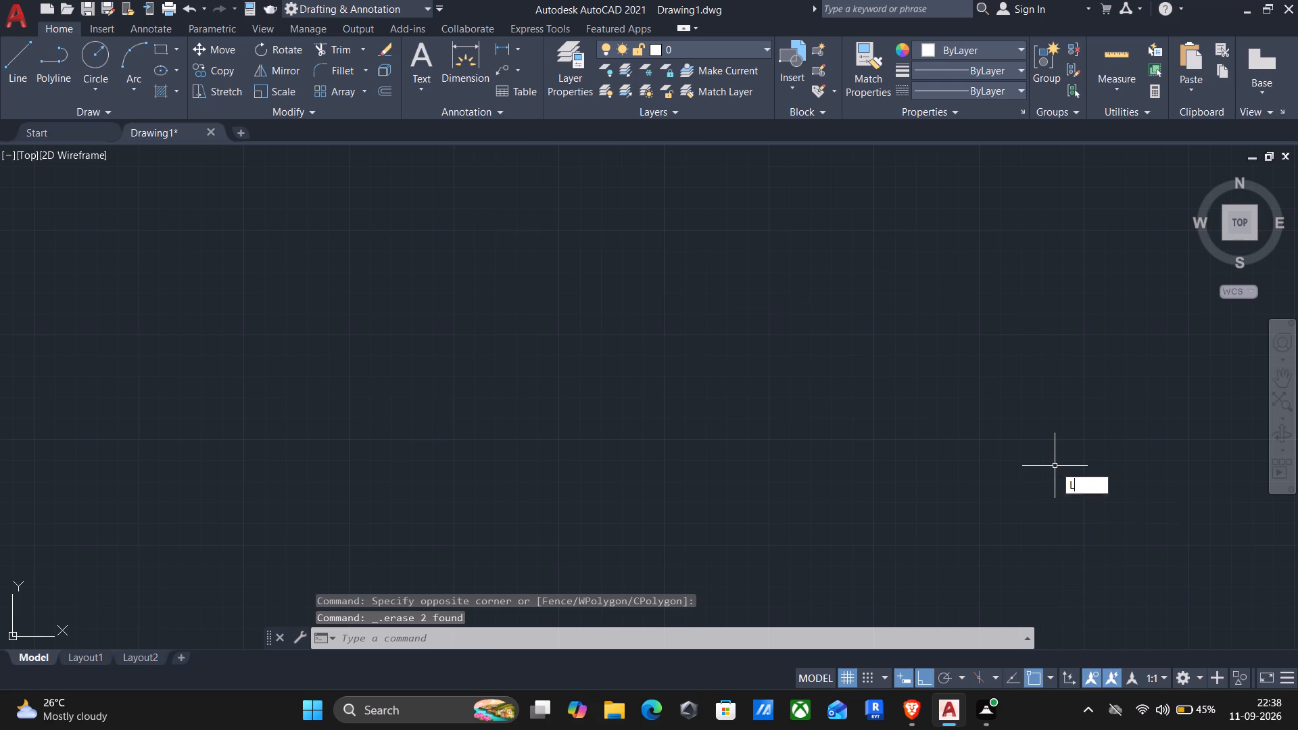
click(744, 262)
text(2")
key(Return)
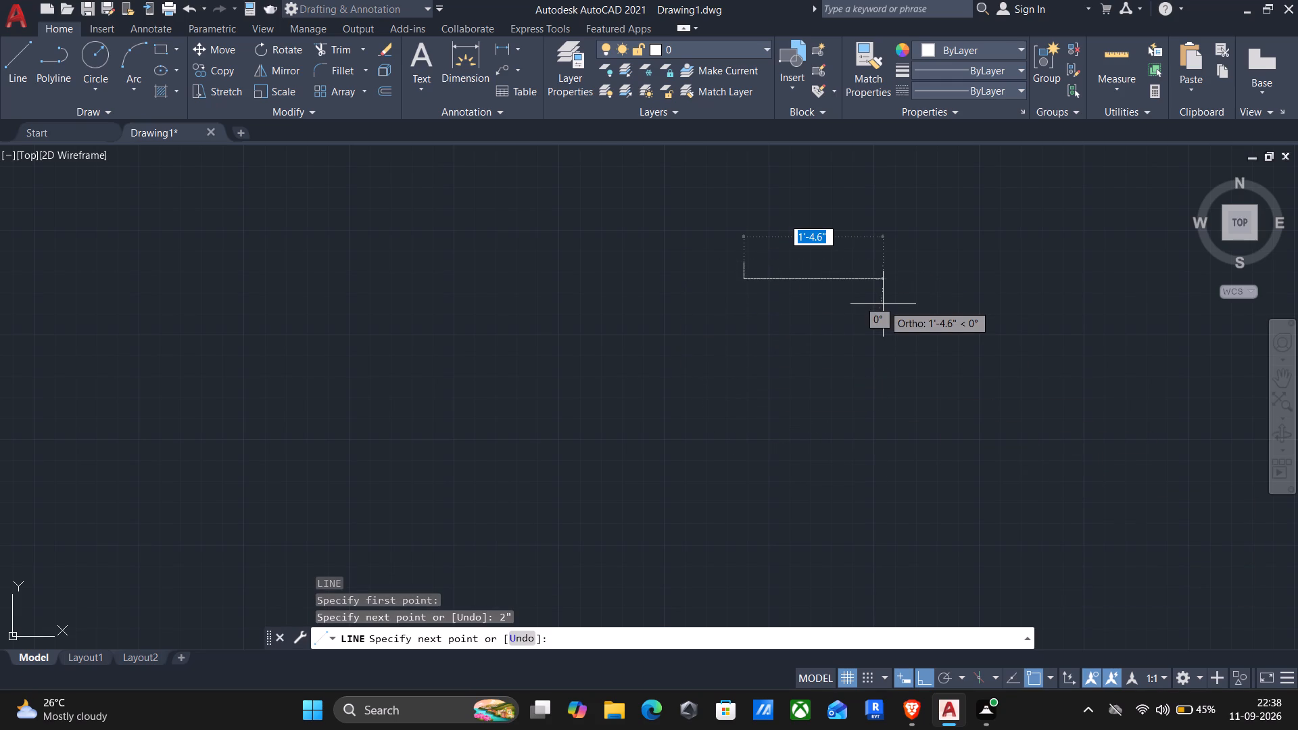
text(2")
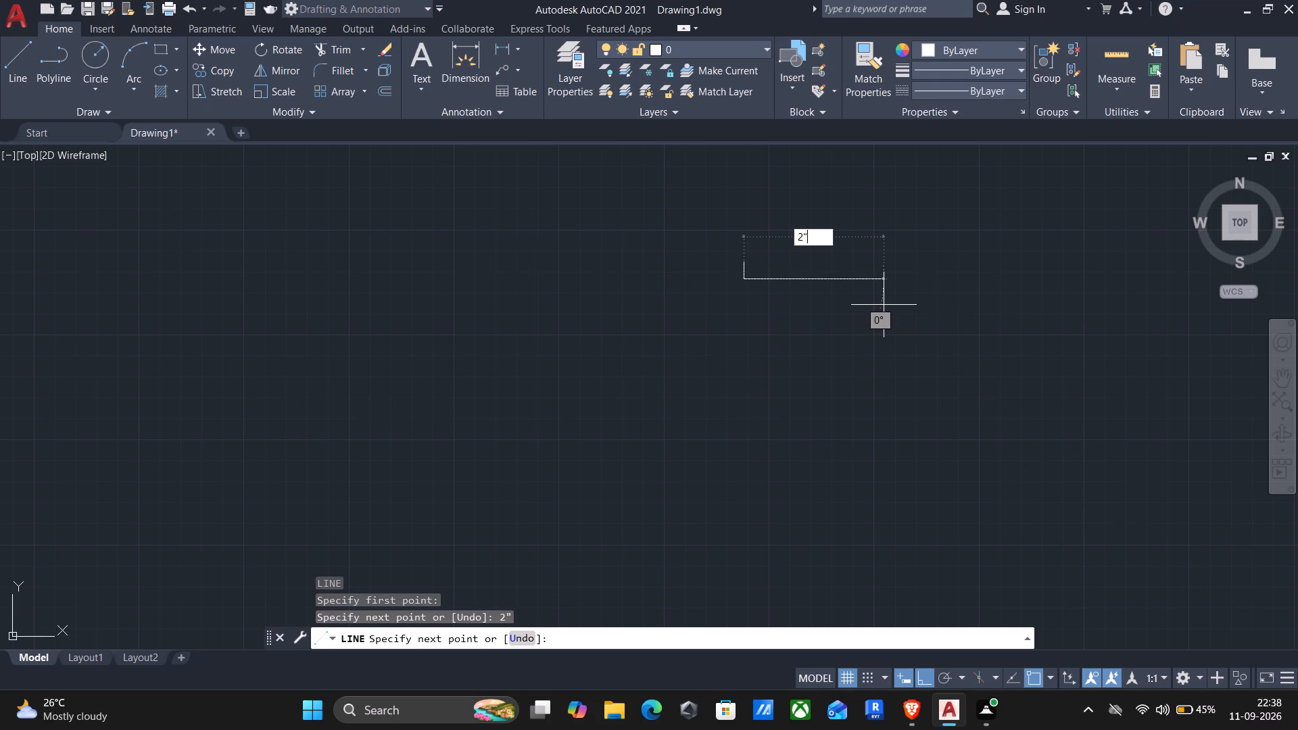
key(Return)
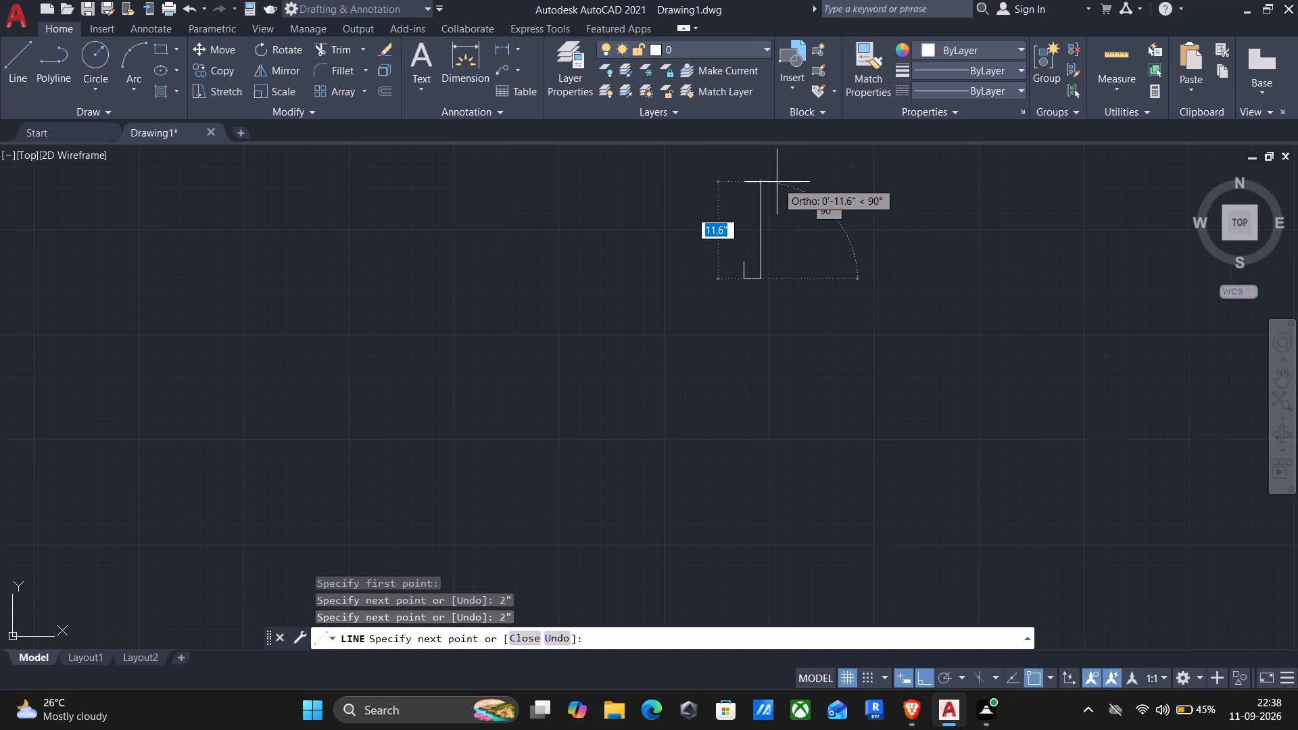
text(1')
key(Return)
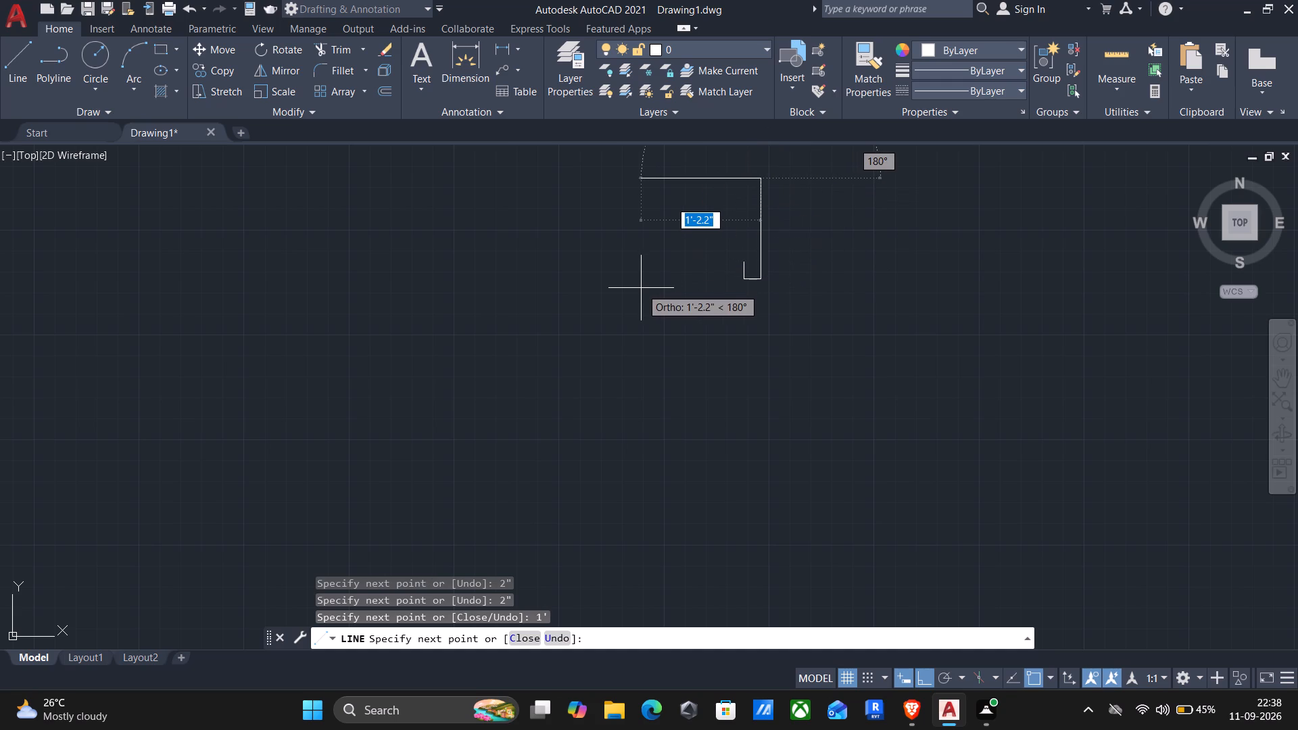
key(ctrl+z)
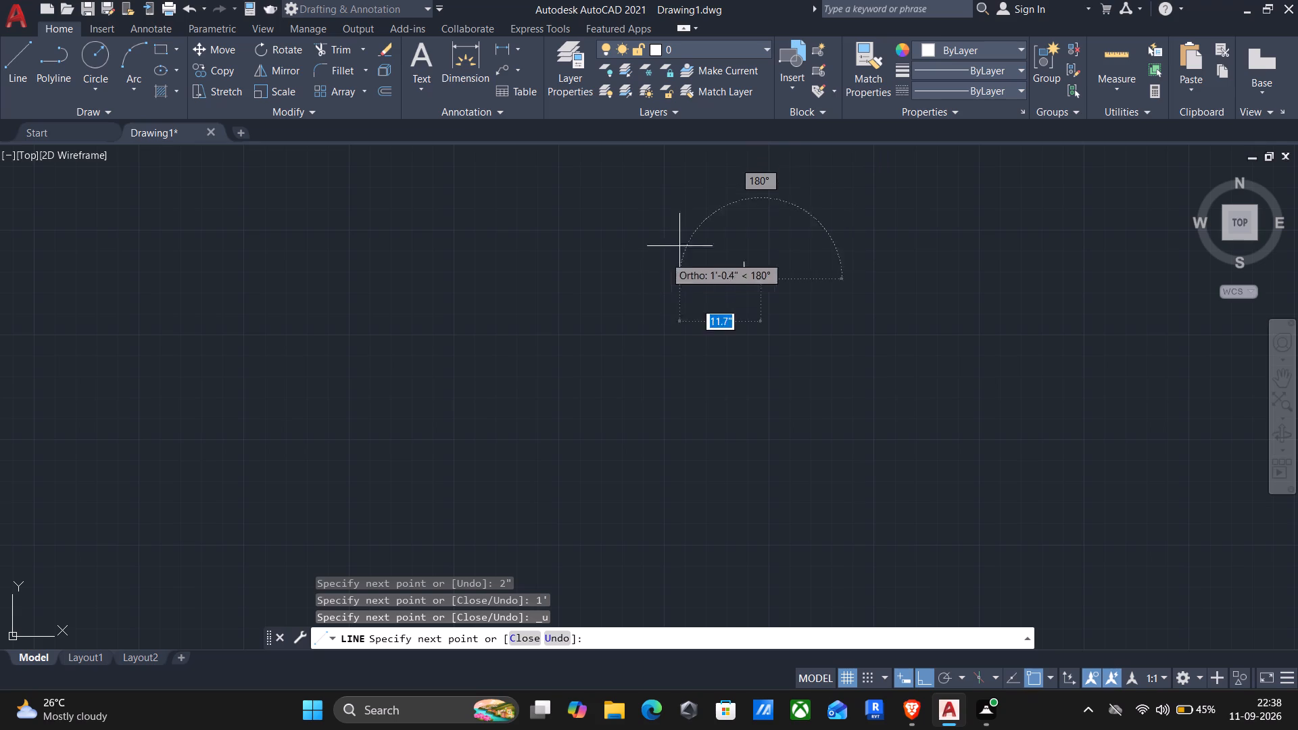
key(1)
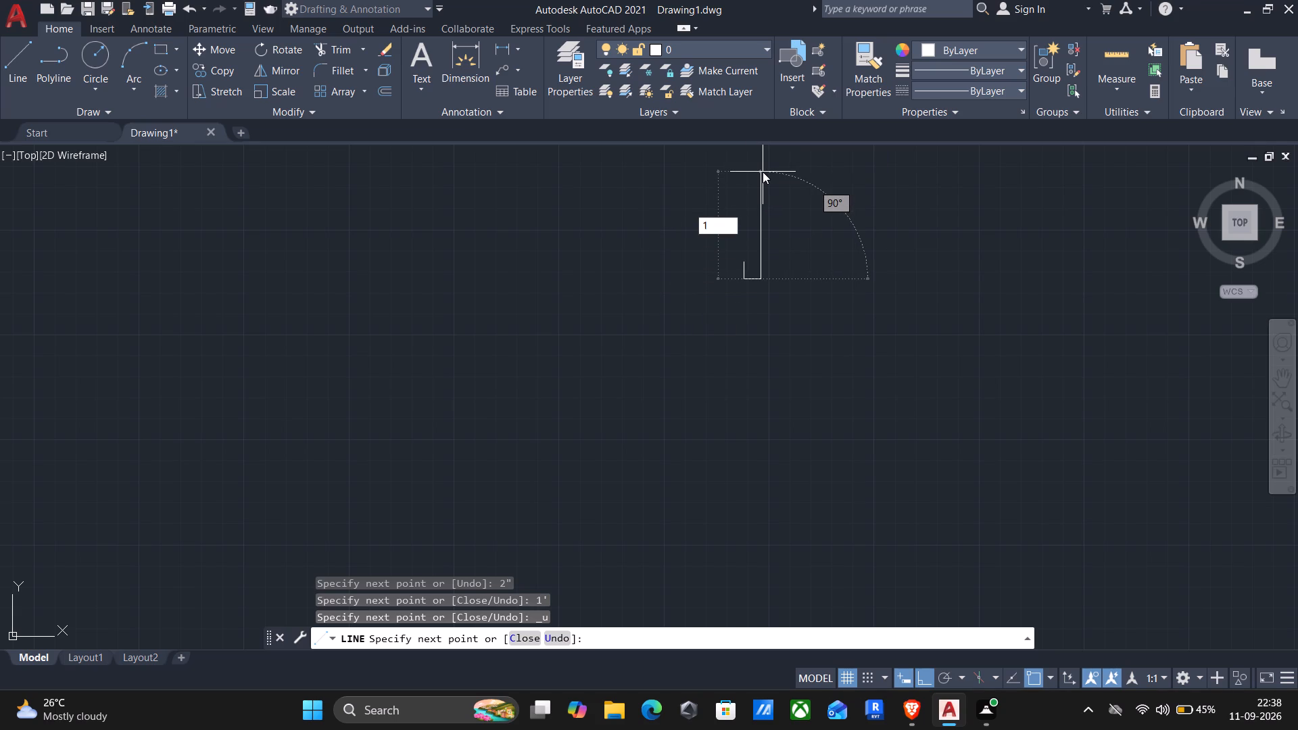
key(shift+quotedbl)
key(Return)
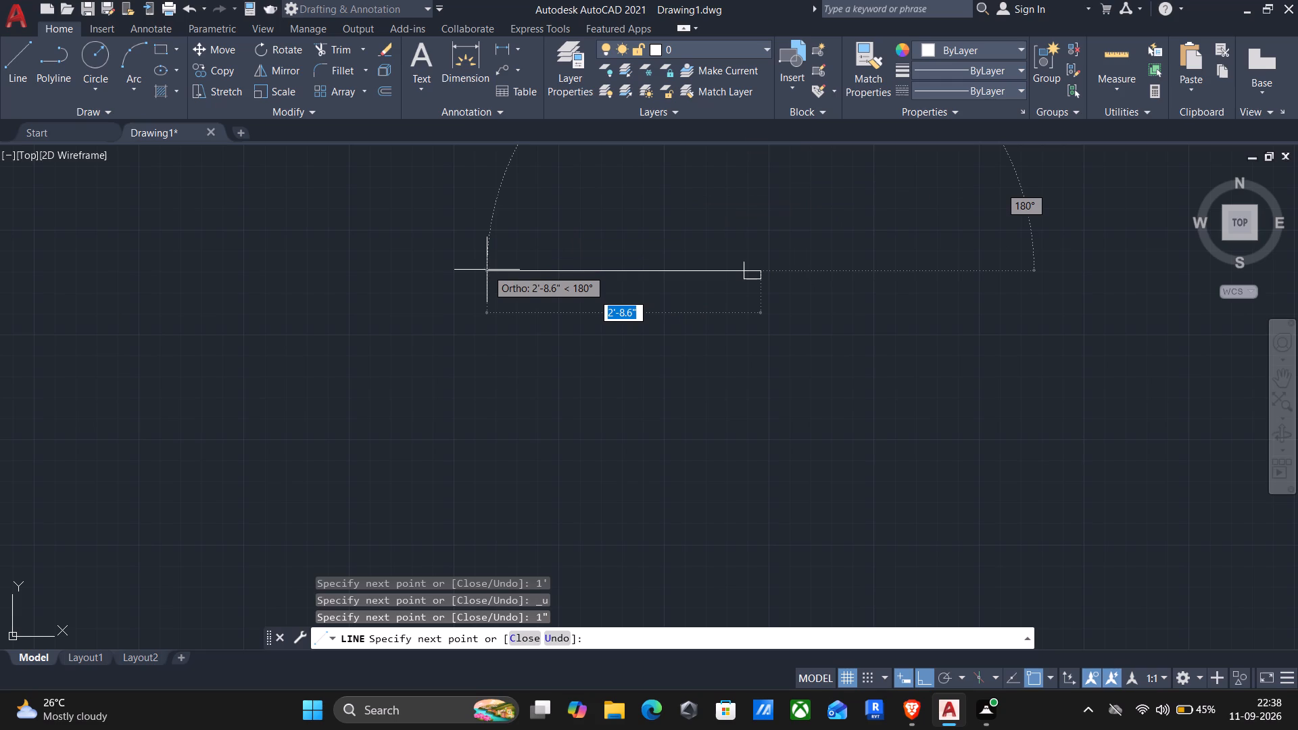
text(0.5")
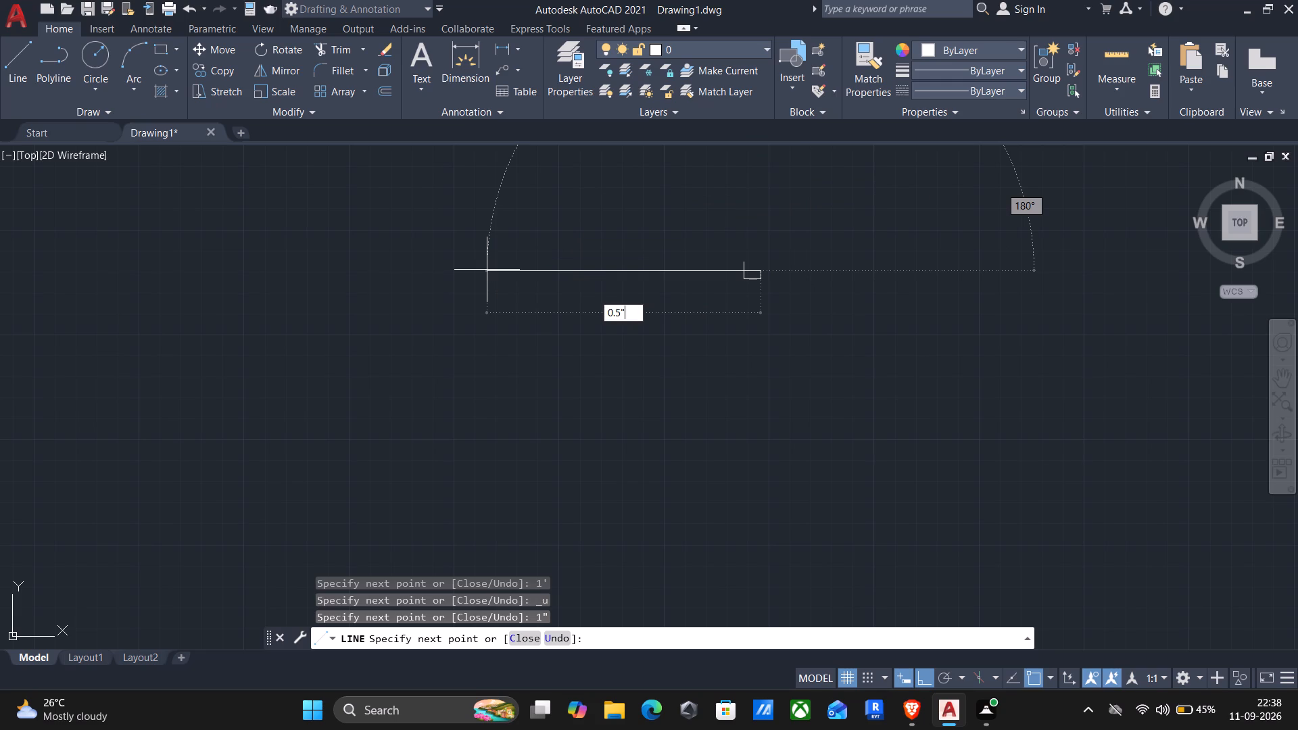
key(Return)
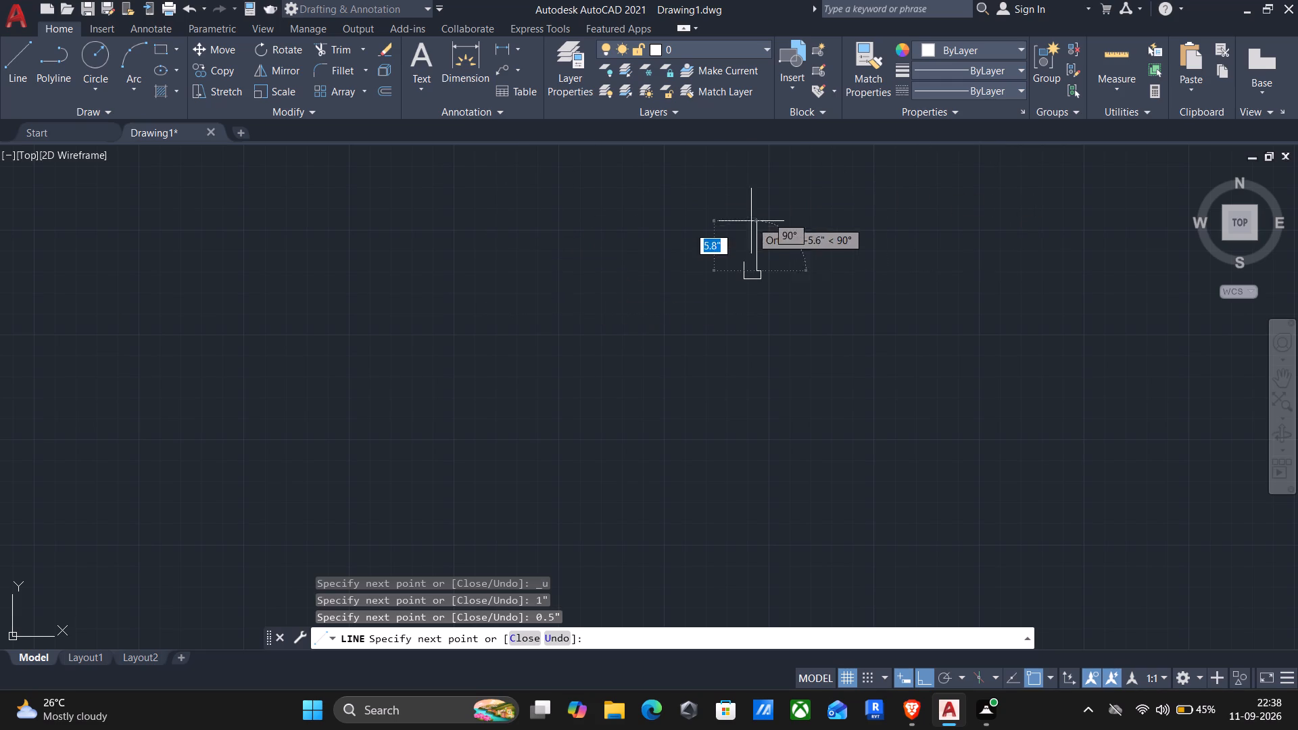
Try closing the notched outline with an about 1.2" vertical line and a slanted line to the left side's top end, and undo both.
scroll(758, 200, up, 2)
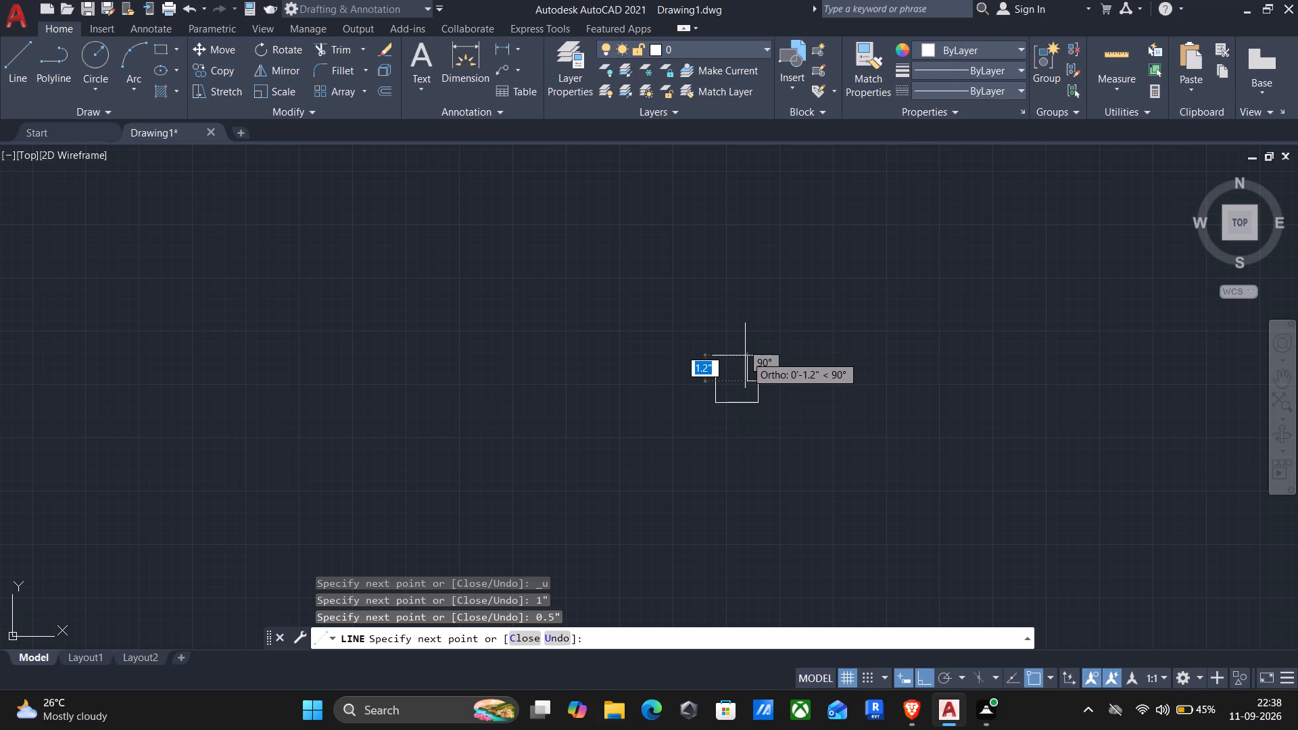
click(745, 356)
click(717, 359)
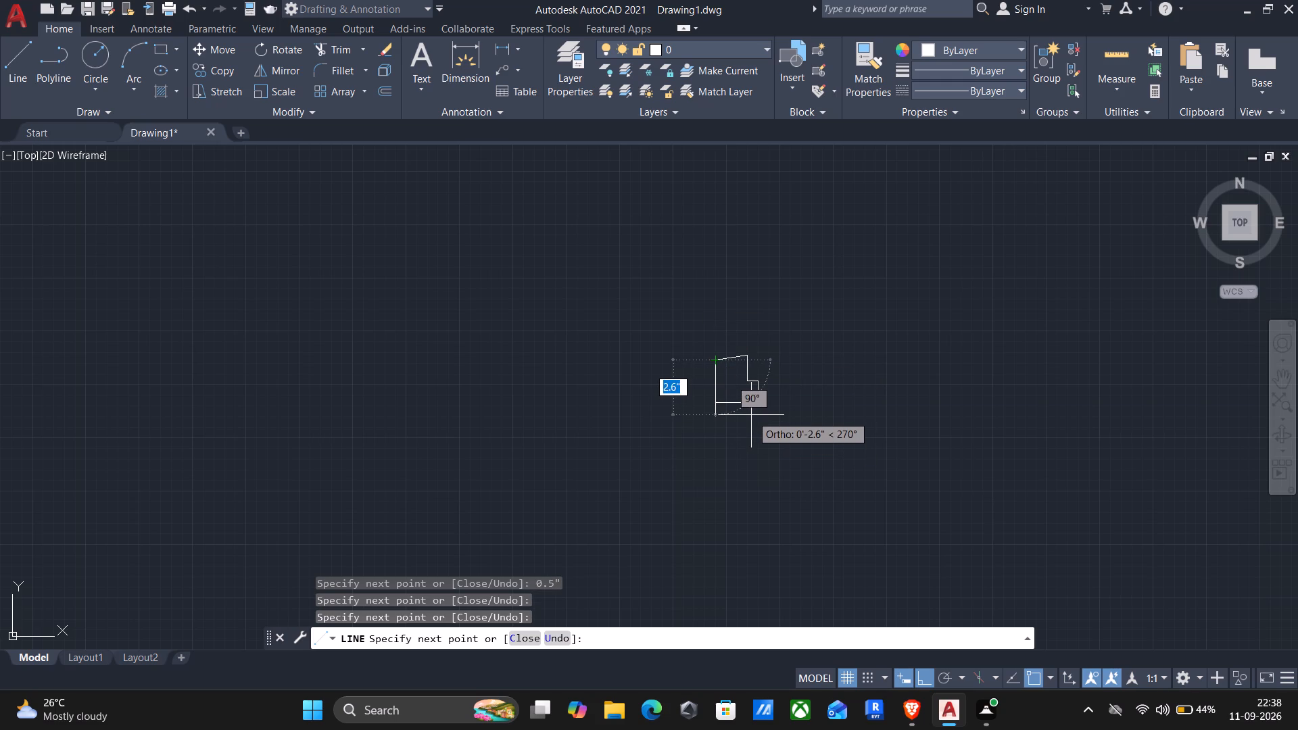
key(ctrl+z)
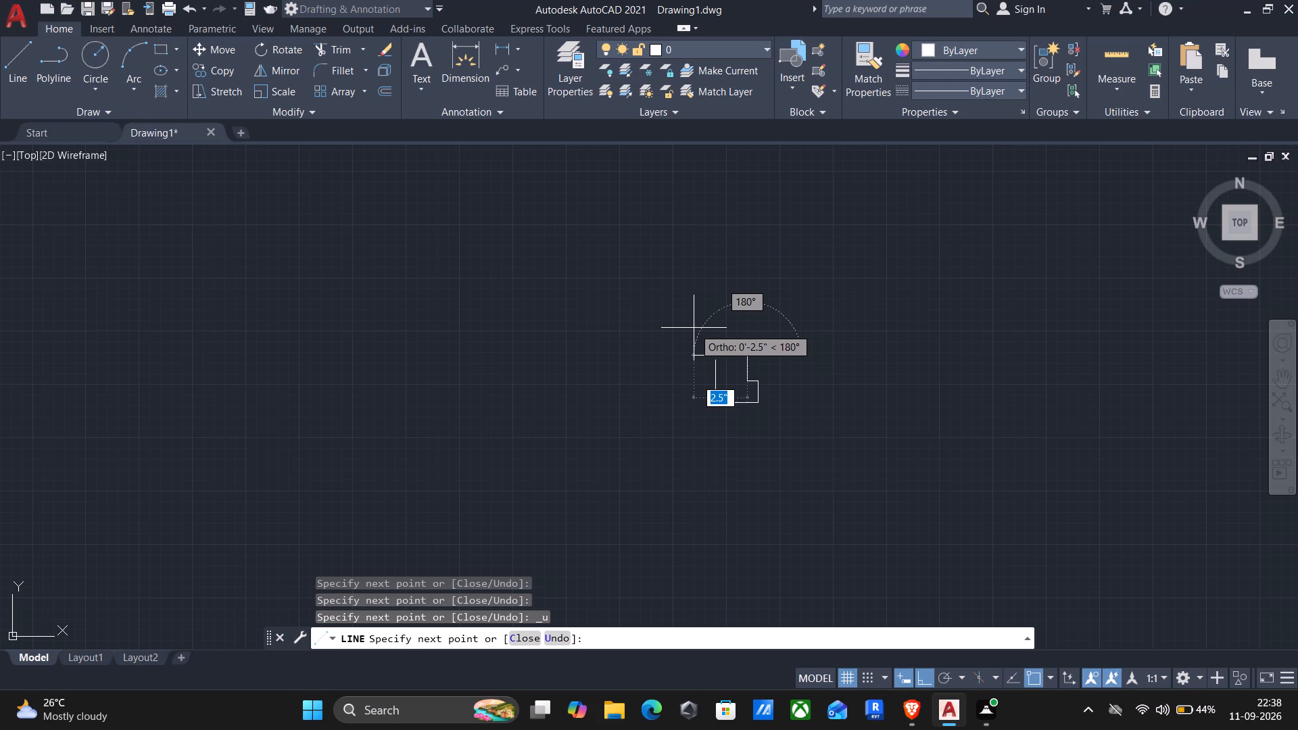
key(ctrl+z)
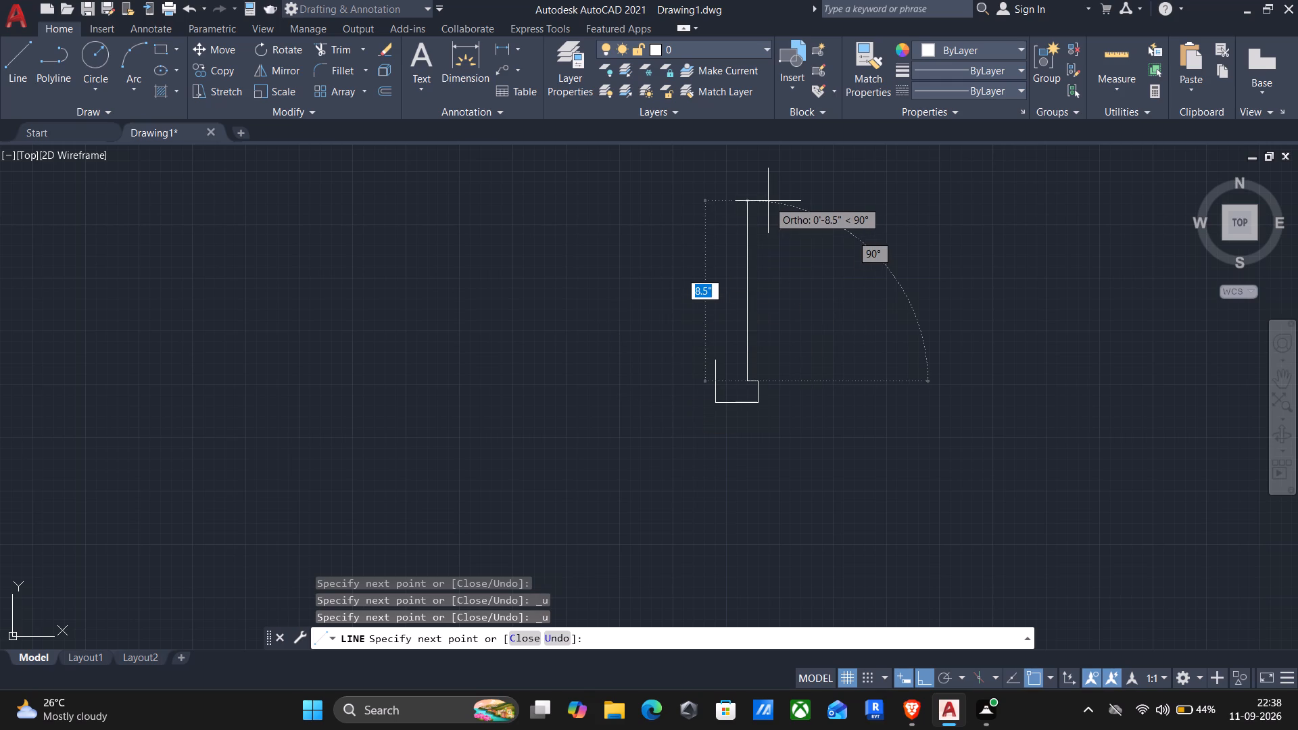
Draw a short vertical line upward from the notch's inner corner, ending just below the level of the left side's top.
scroll(759, 375, up, 4)
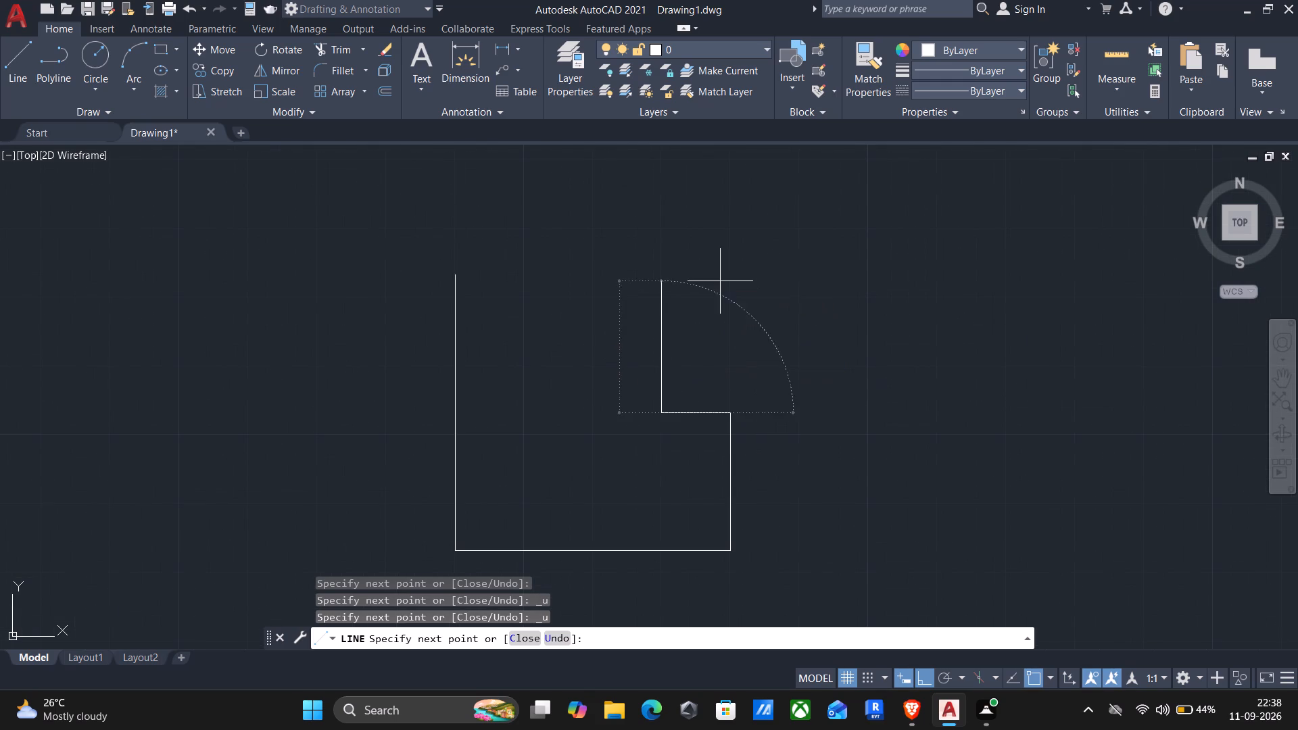
click(720, 281)
key(Return)
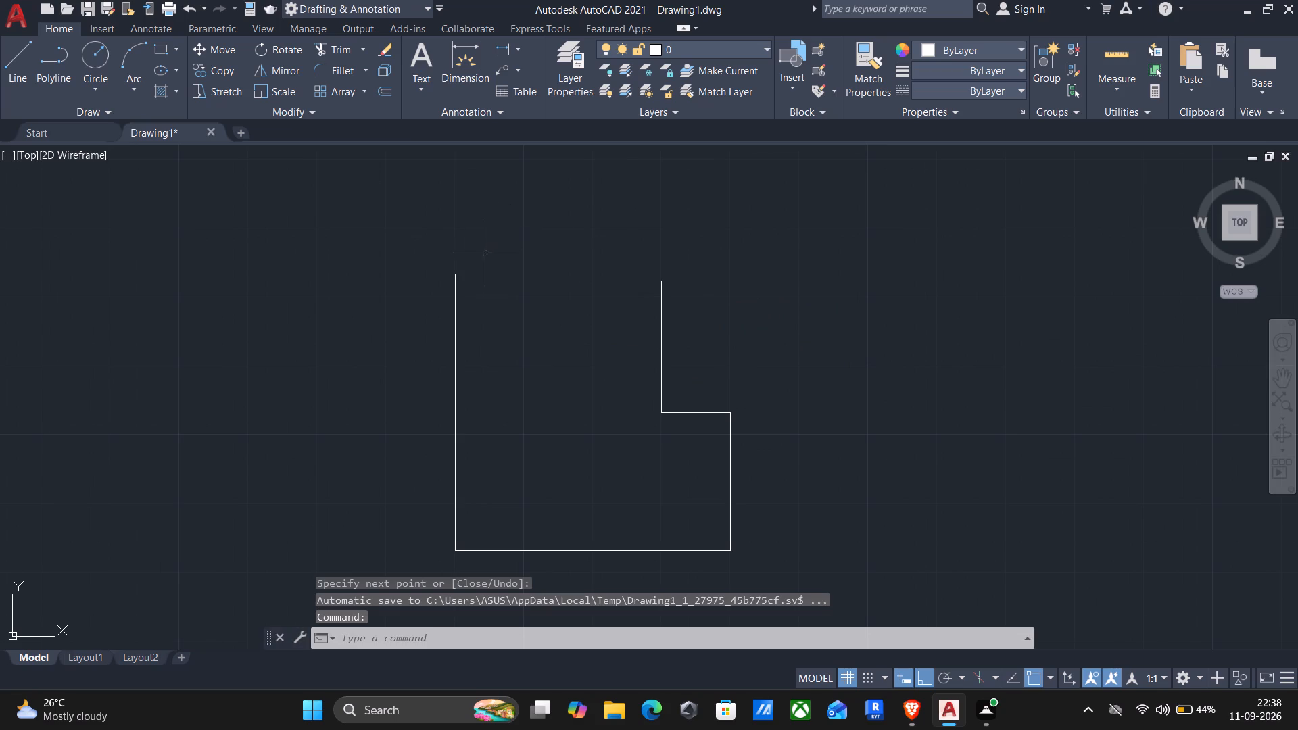
Close the outline with an about 1" horizontal line from the left side's top end, filleted to the notch's vertical line at a sharp corner.
key(Return)
click(453, 275)
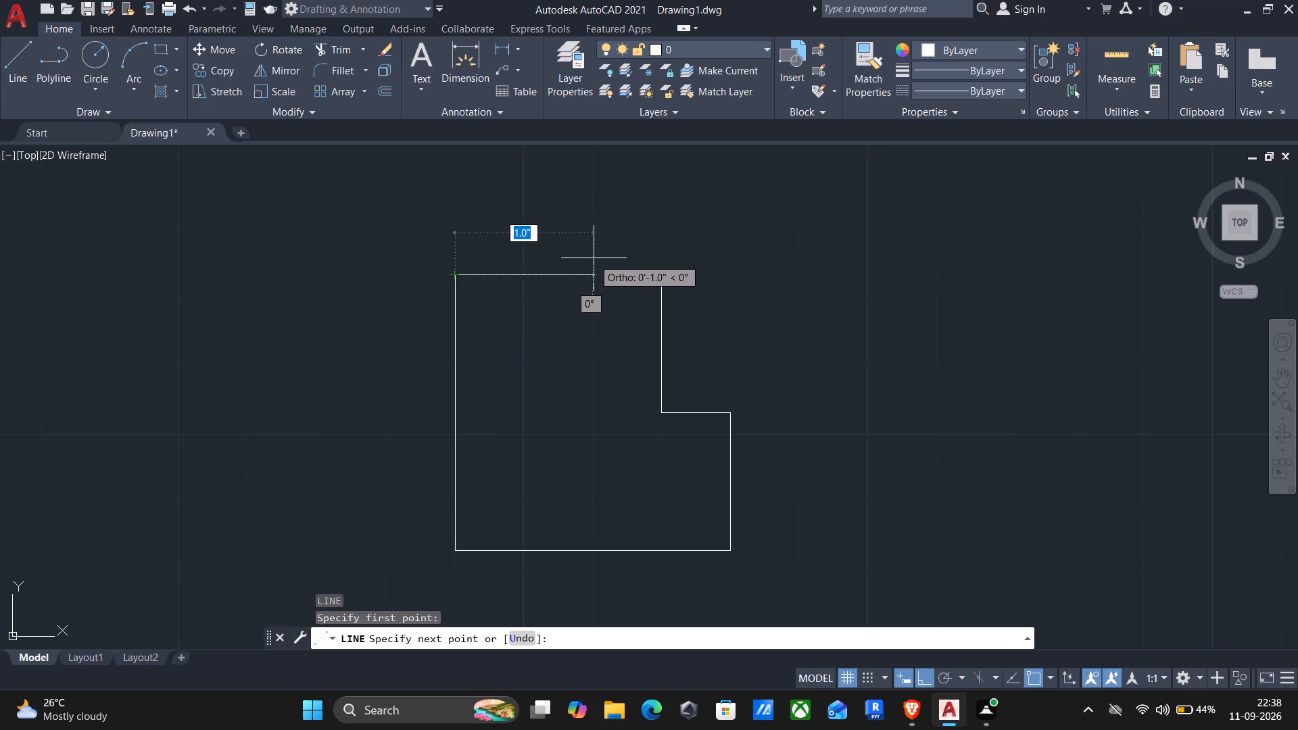
click(596, 258)
key(Return)
key(f)
key(Return)
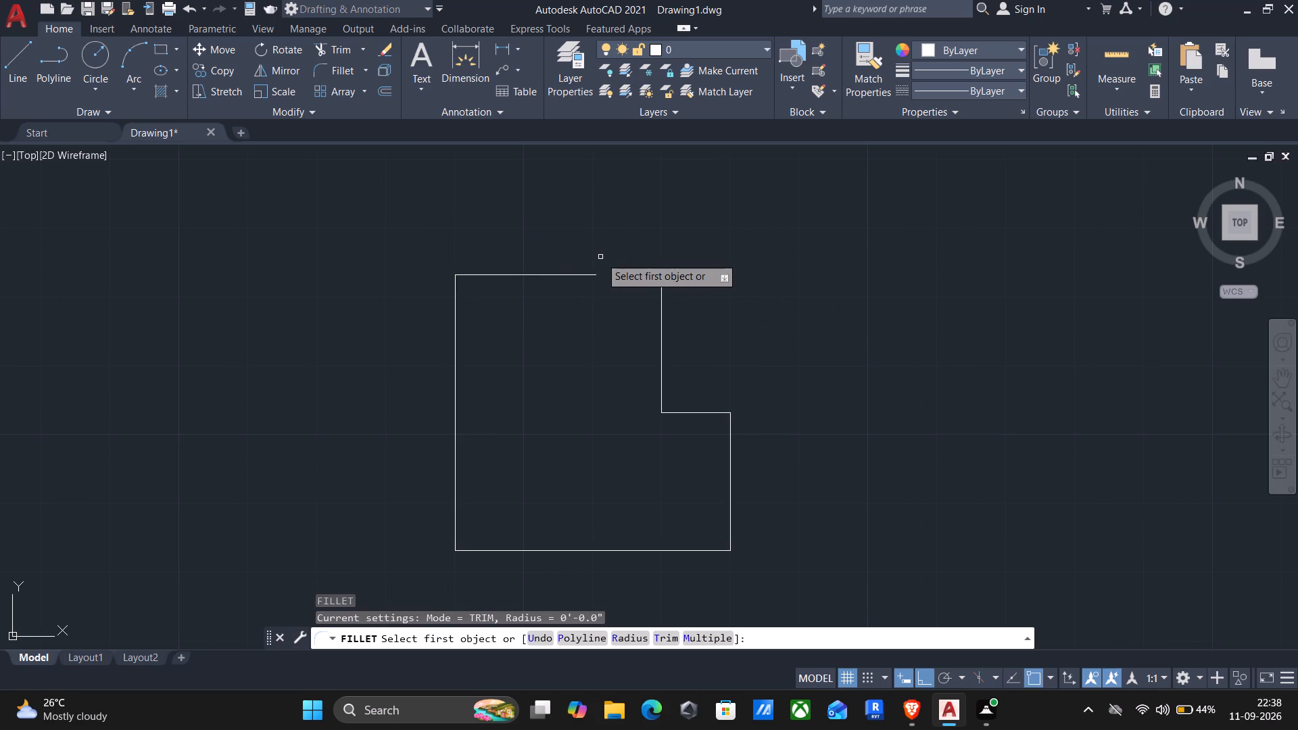
click(506, 273)
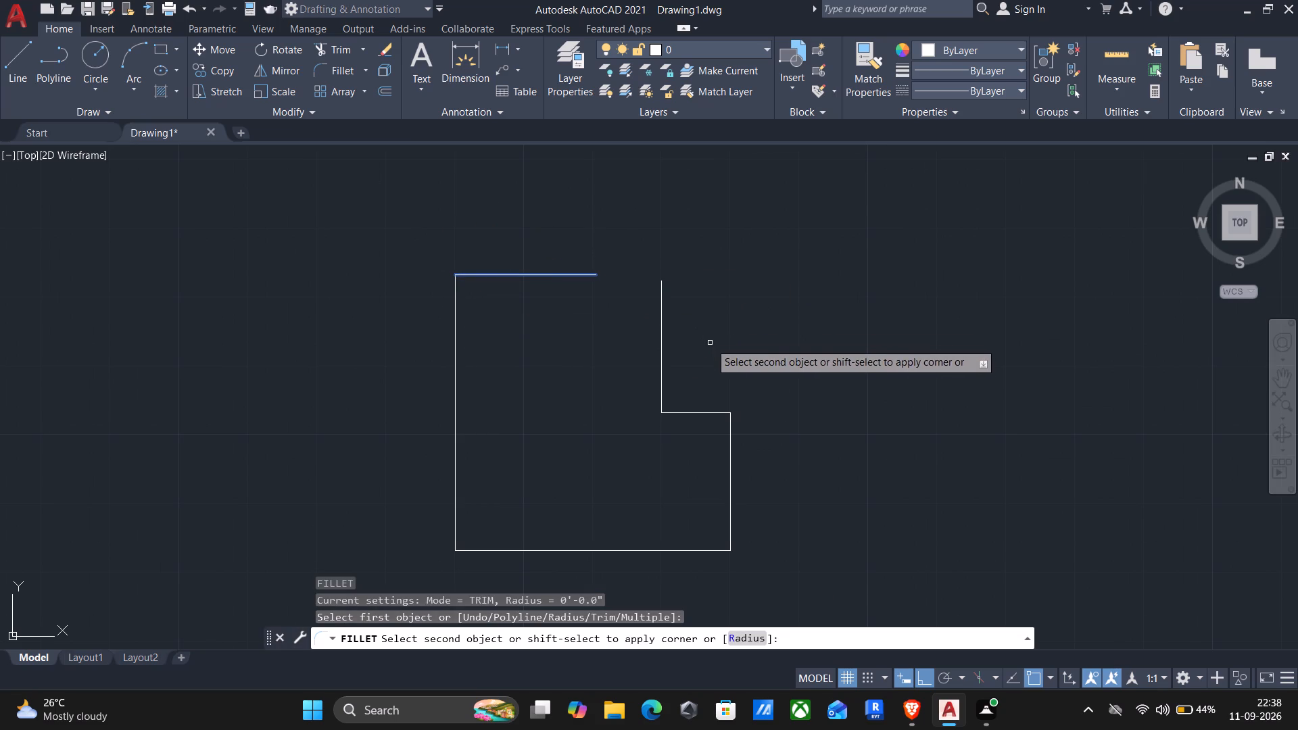
click(663, 339)
Mirror the notched outline across a vertical axis just to its right, keeping the original.
scroll(668, 339, down, 3)
scroll(748, 381, down, 2)
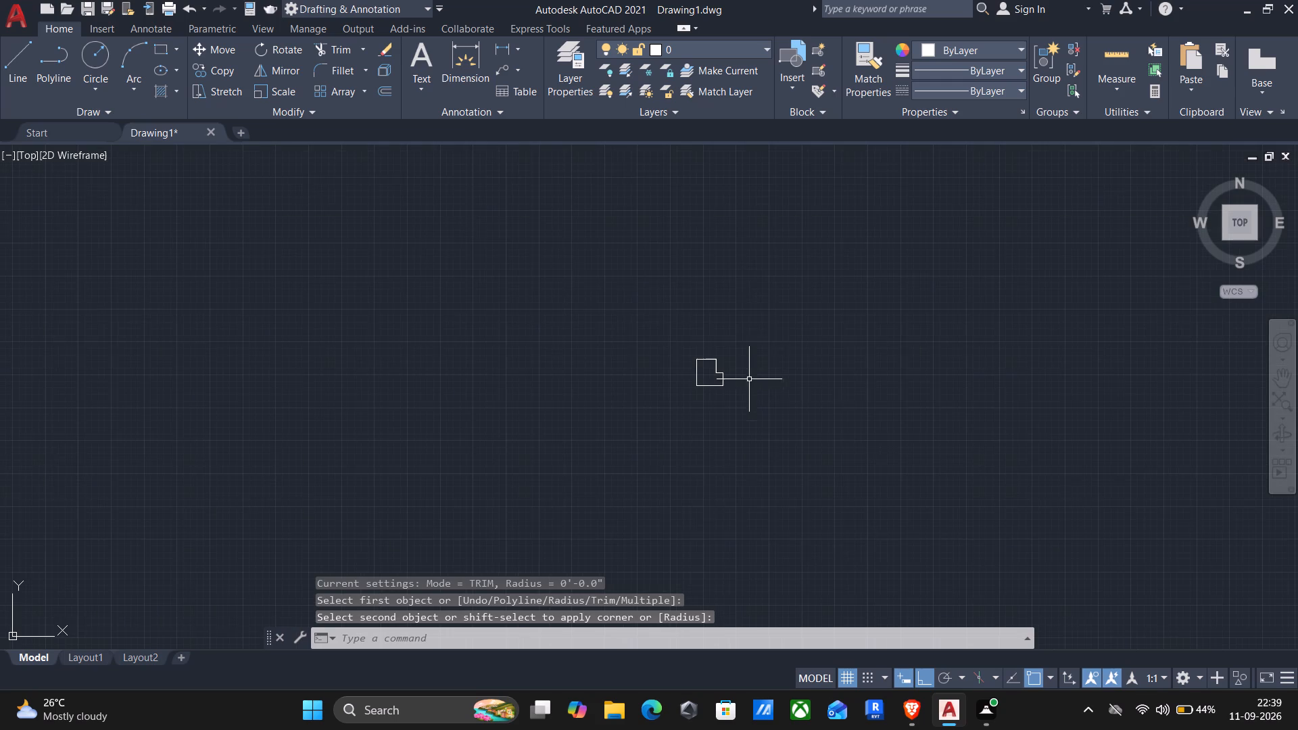
click(623, 314)
click(784, 486)
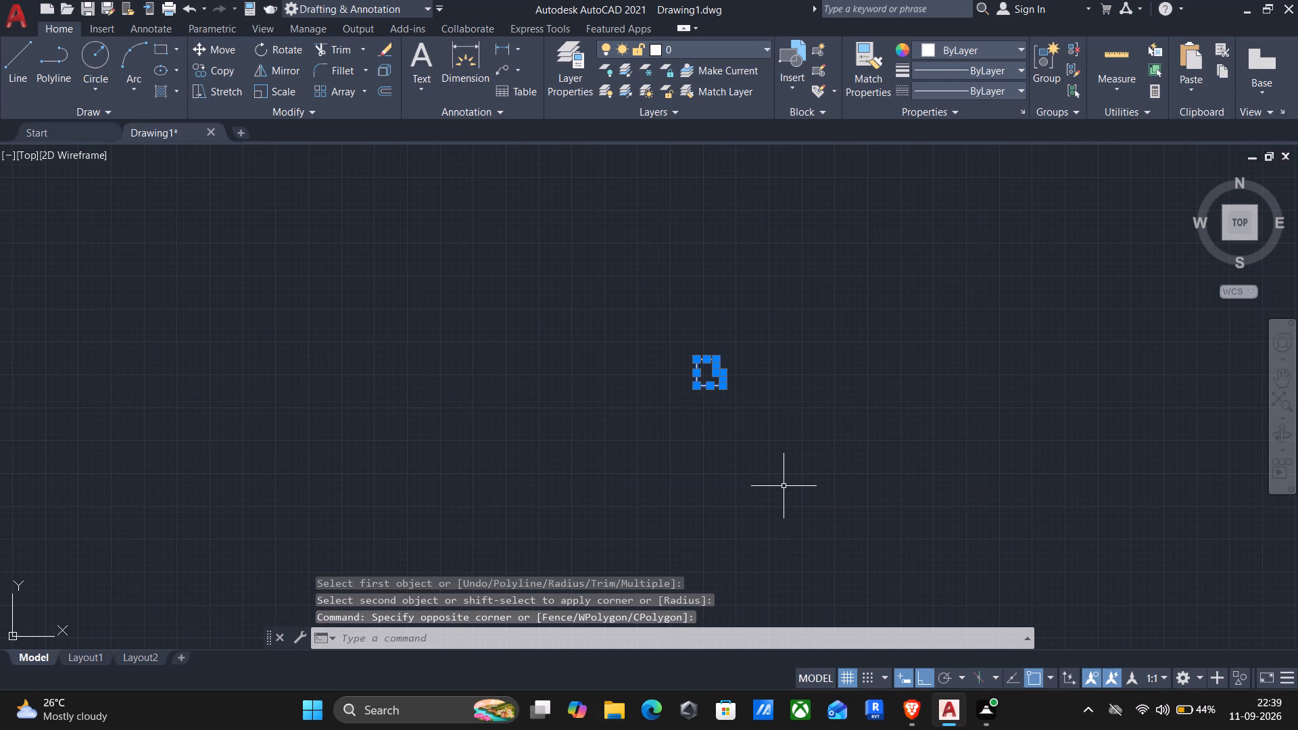
text(mi)
key(Return)
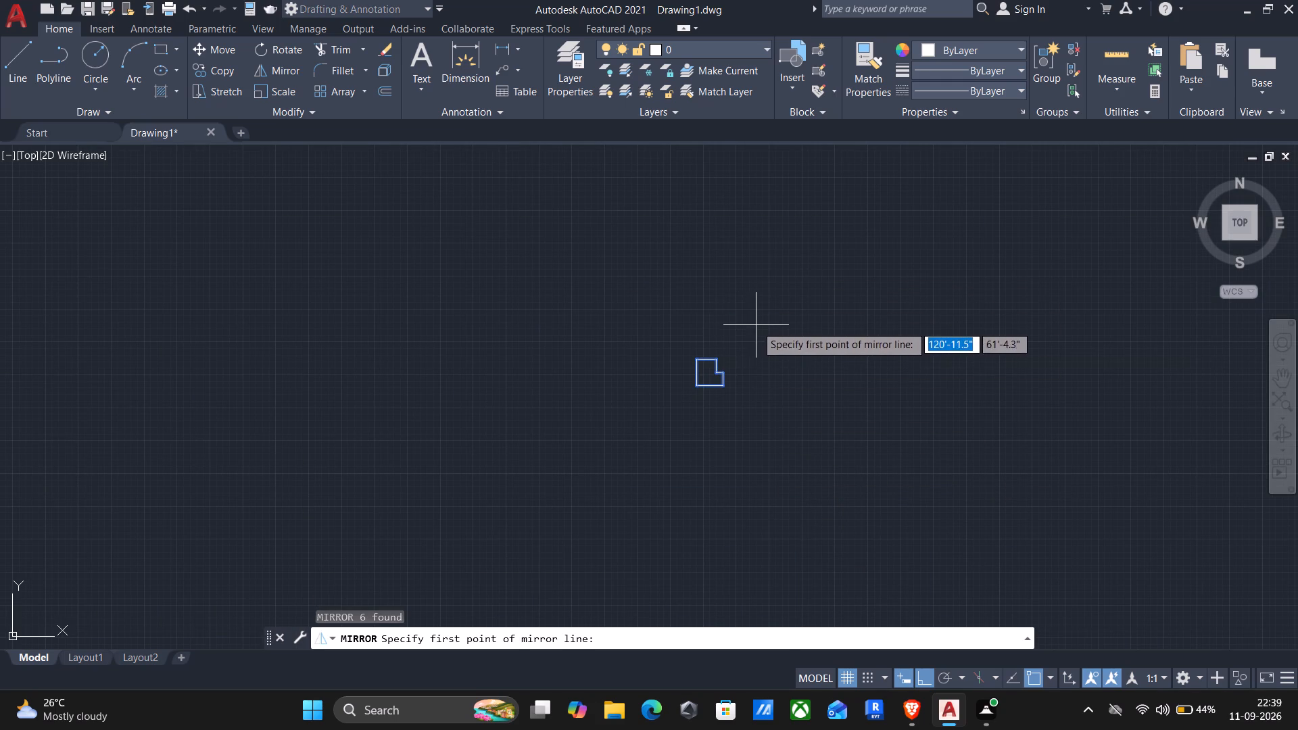
click(756, 324)
click(757, 495)
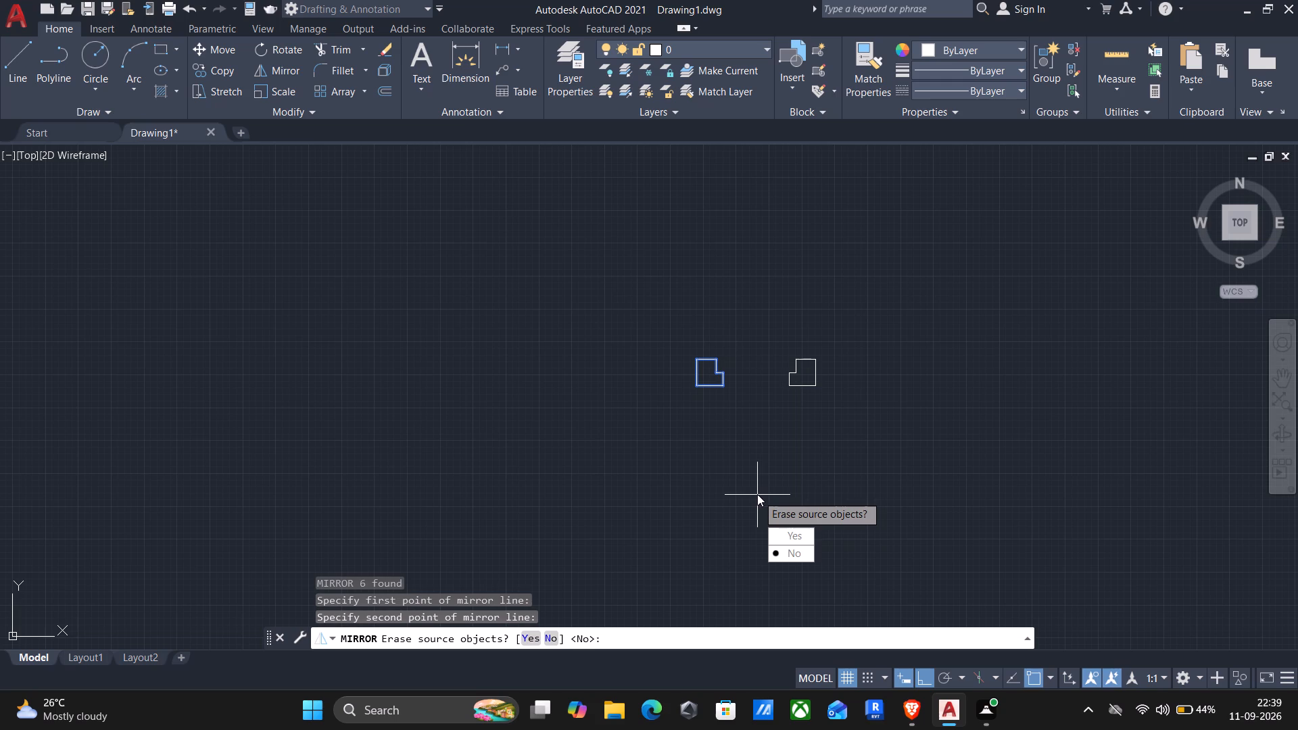
key(Return)
Mirror both notched outlines across a horizontal axis just below them, keeping the originals.
drag(587, 242, 588, 255)
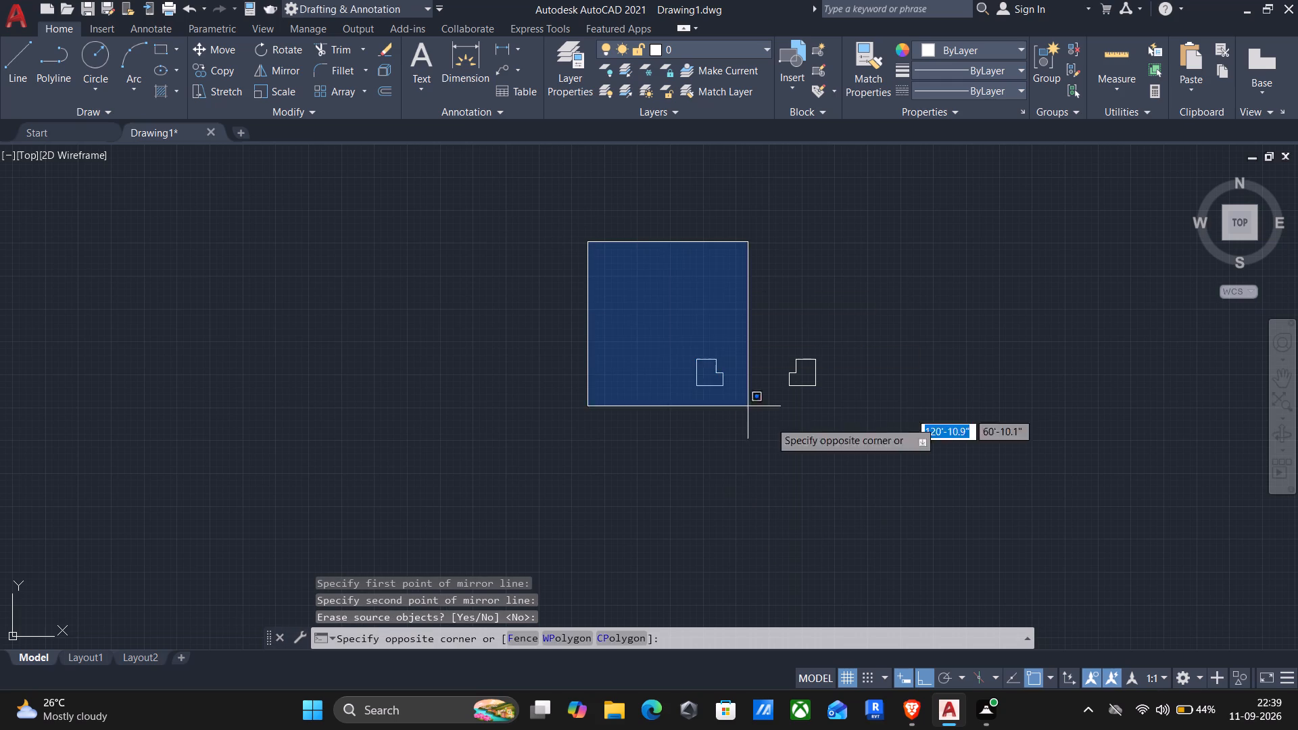
click(907, 474)
text(mi)
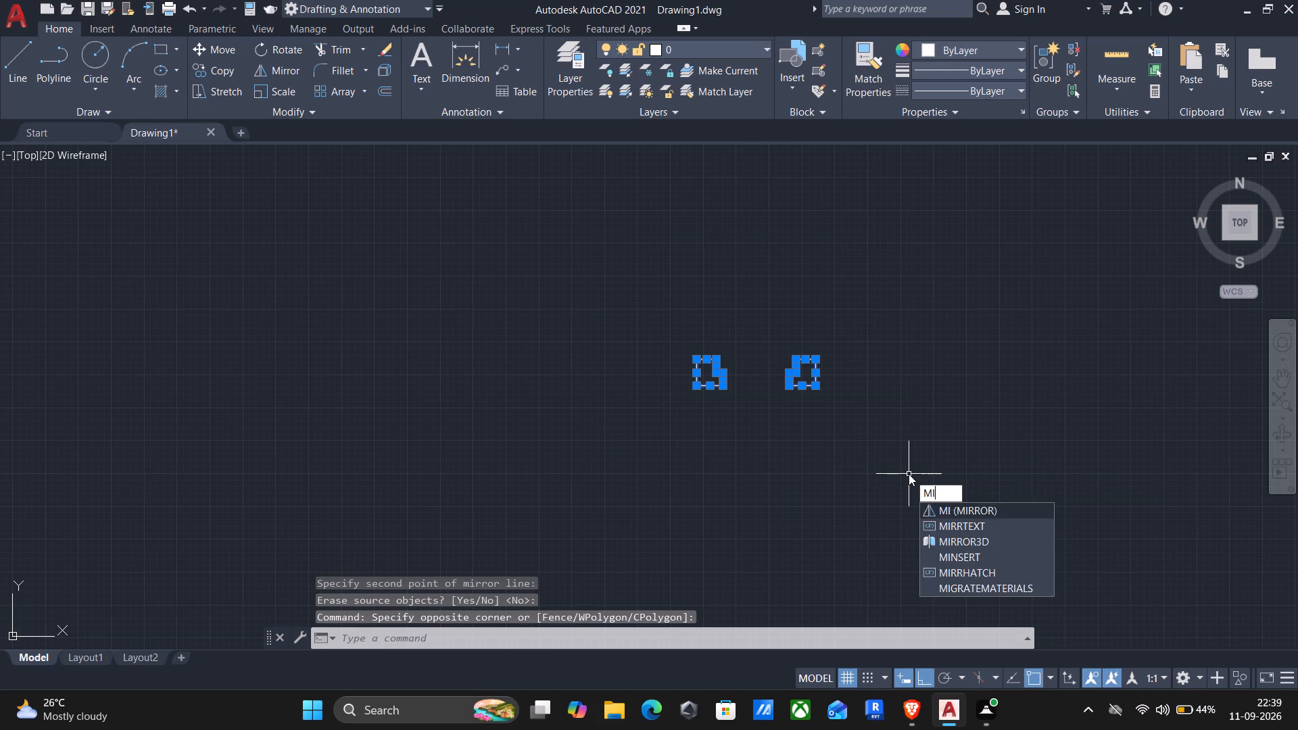
key(Return)
click(628, 425)
click(878, 437)
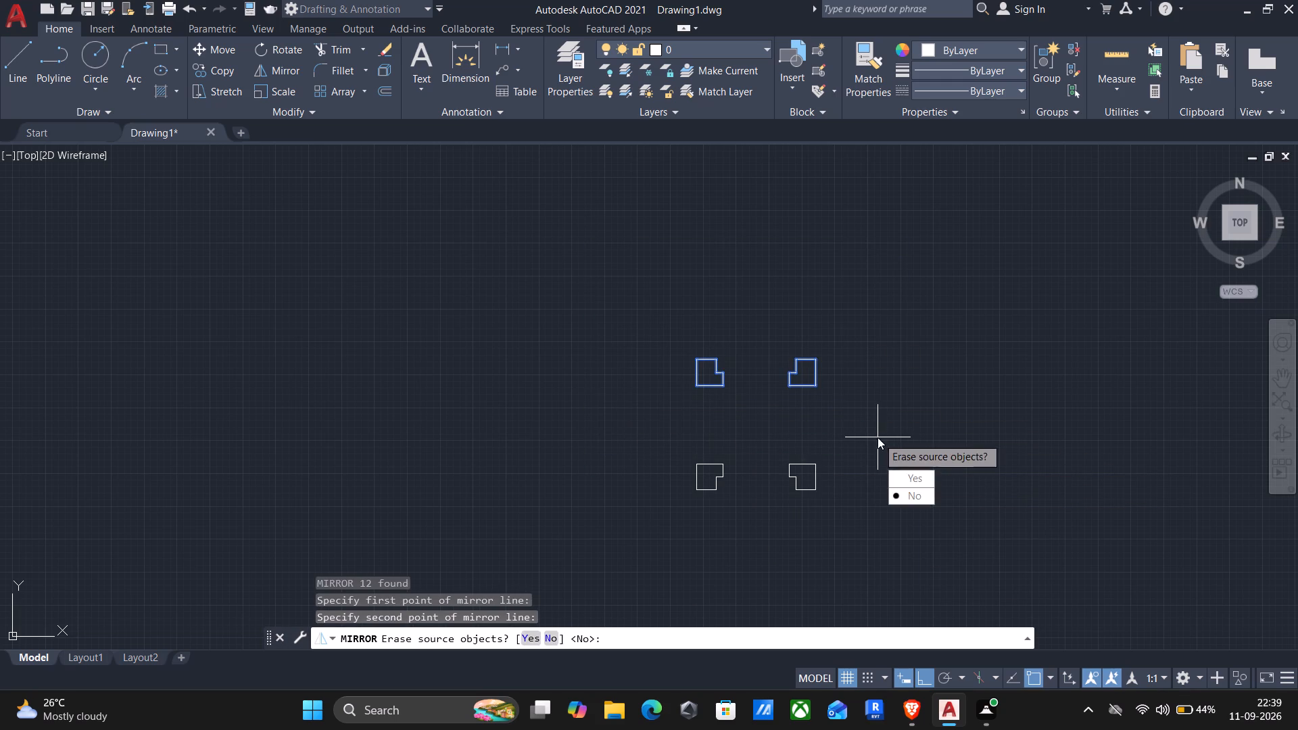
key(Return)
Mirror the lower-left notched outline across a vertical axis just to its left, keeping the original.
drag(745, 523, 745, 510)
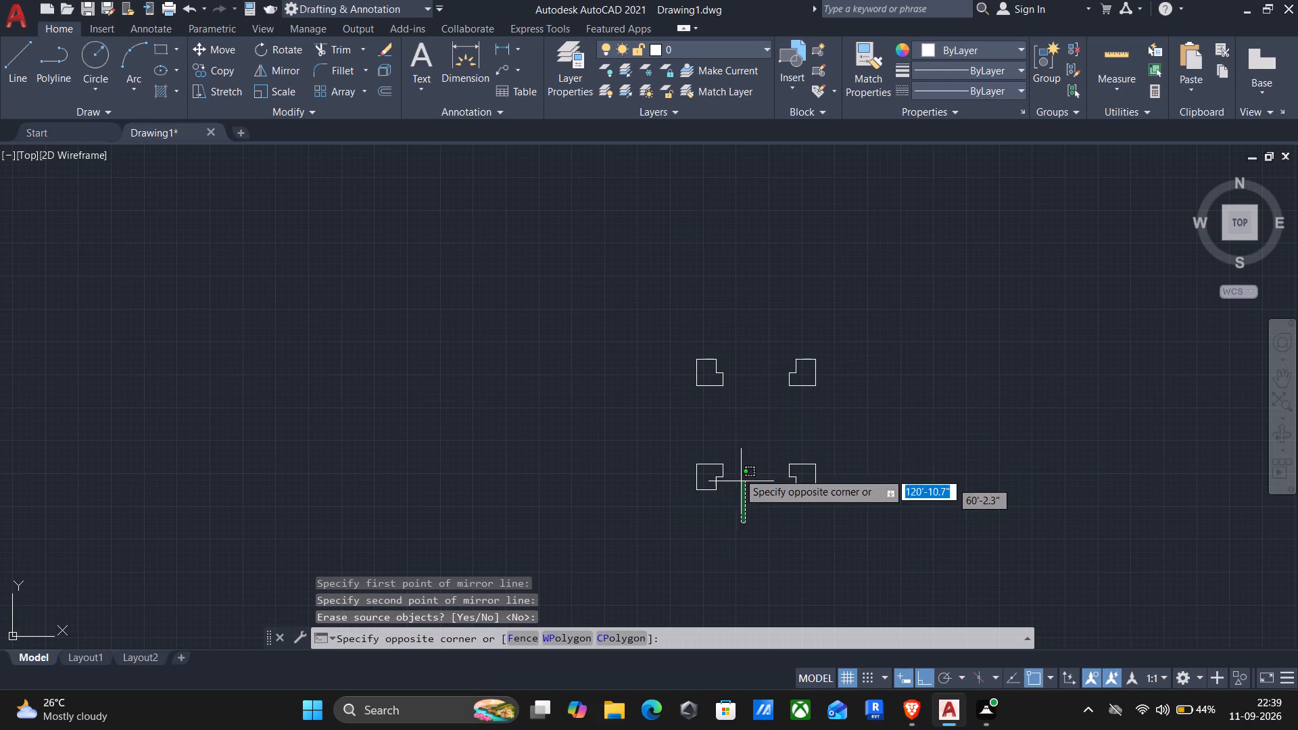
click(598, 445)
key(m)
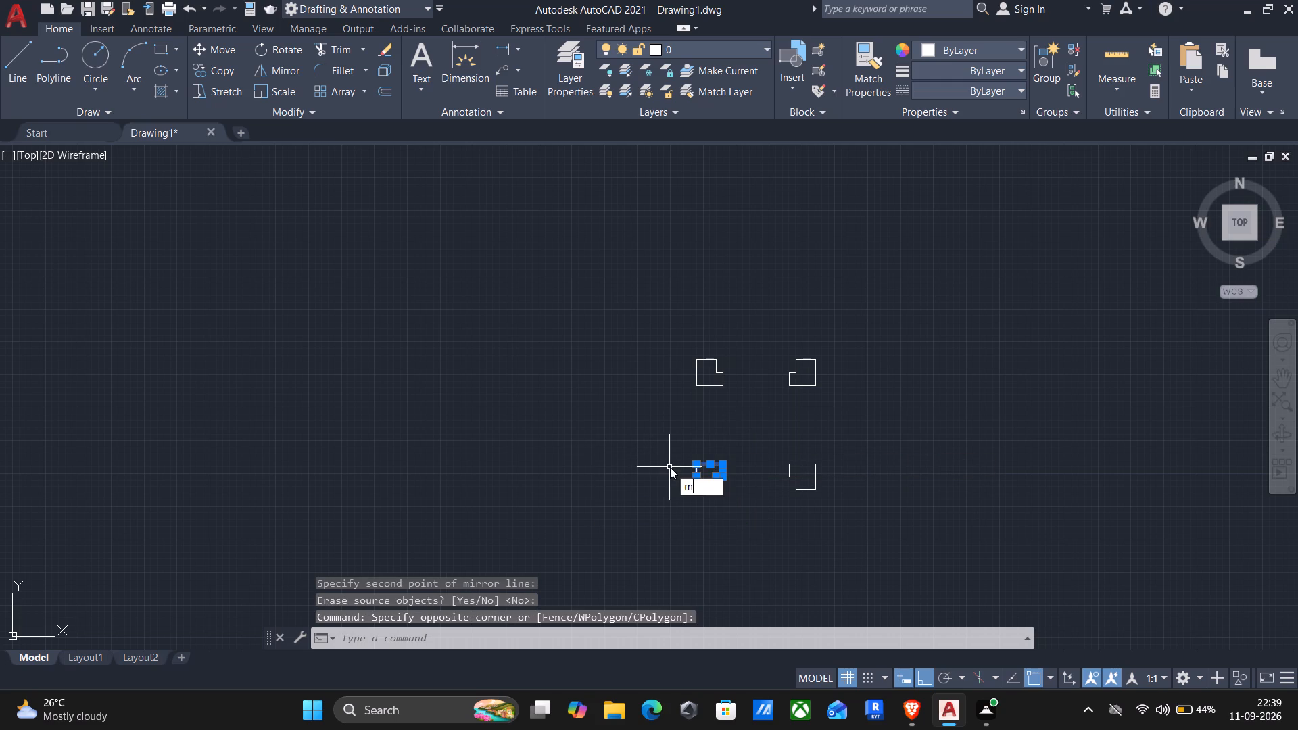
key(i)
key(Return)
click(673, 448)
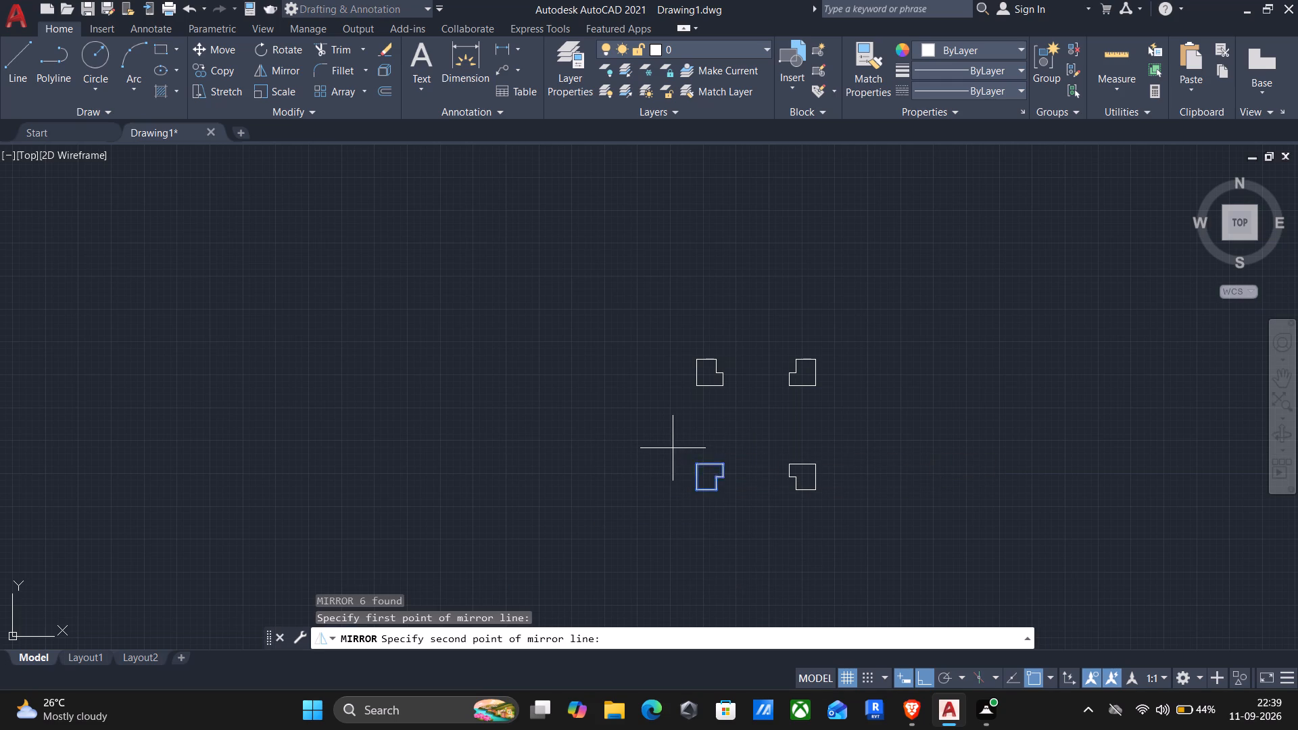
click(663, 543)
key(Return)
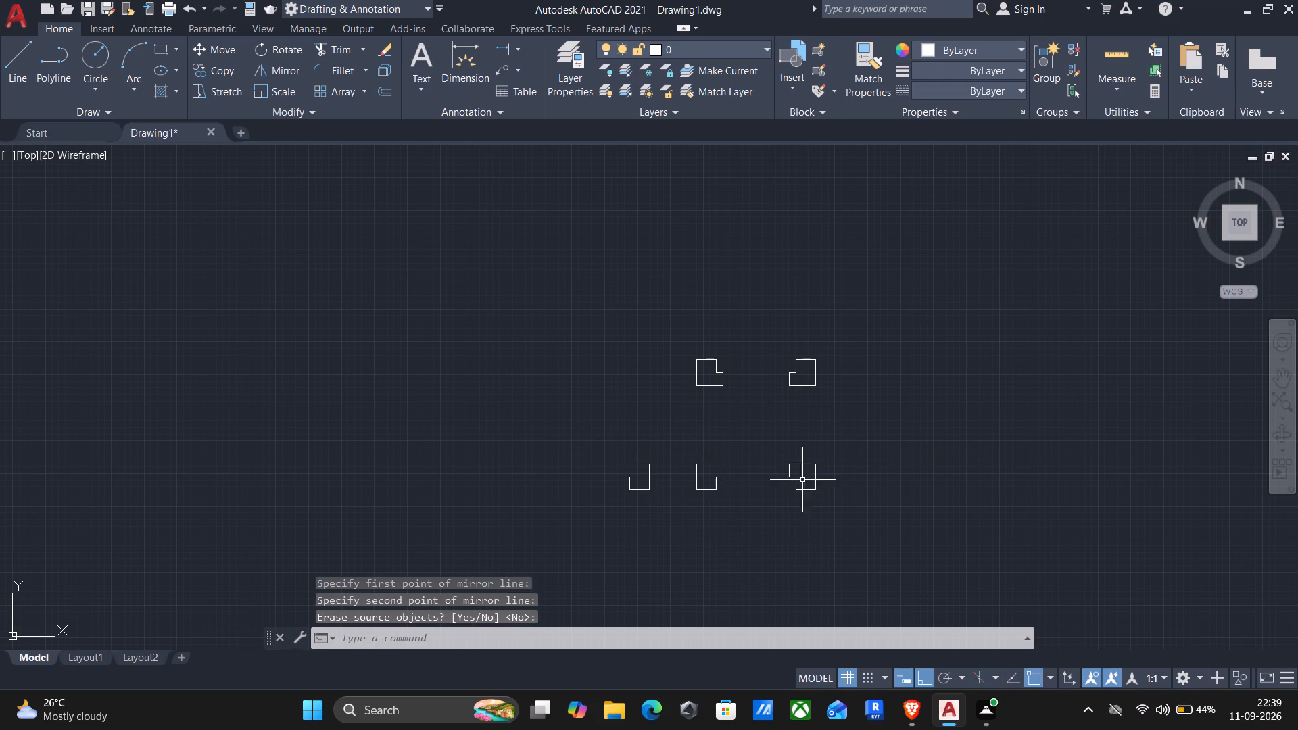
Mirror the lower row's rightmost notched outline across a vertical axis just to its right, keeping the original.
click(769, 448)
click(878, 571)
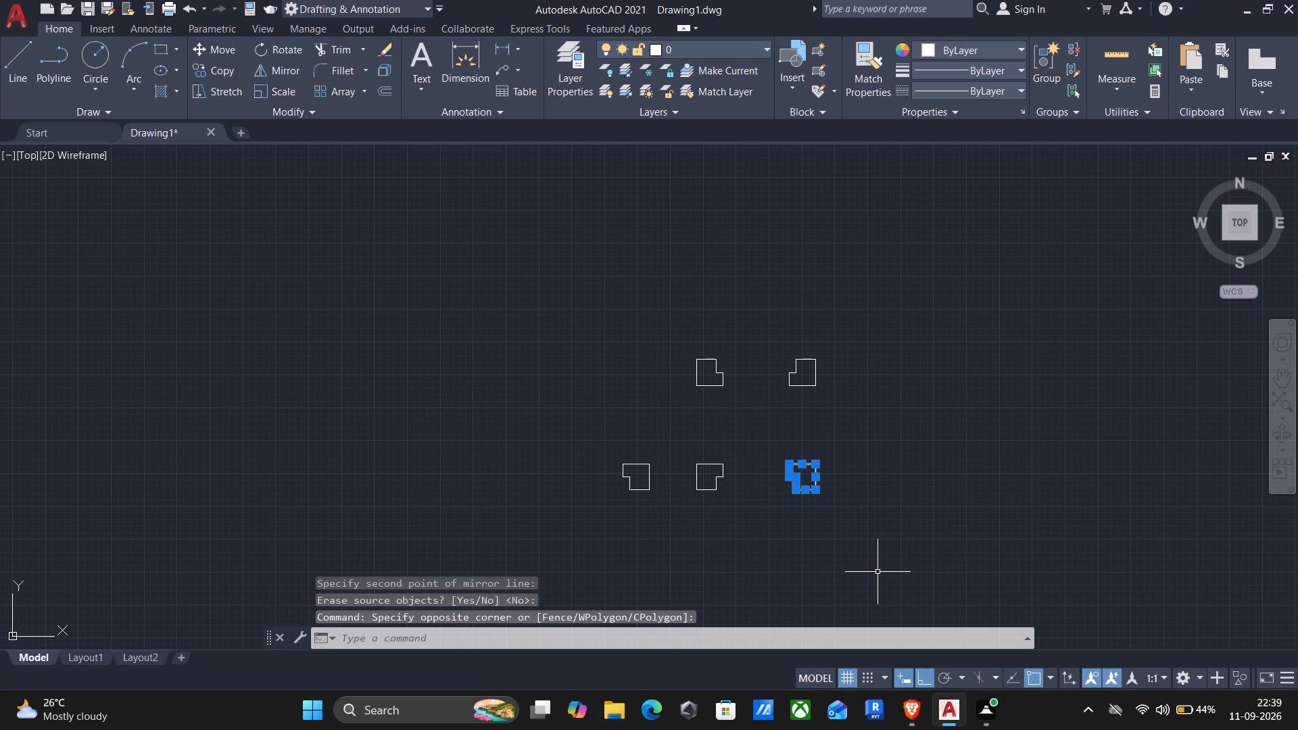
text(mi)
key(Return)
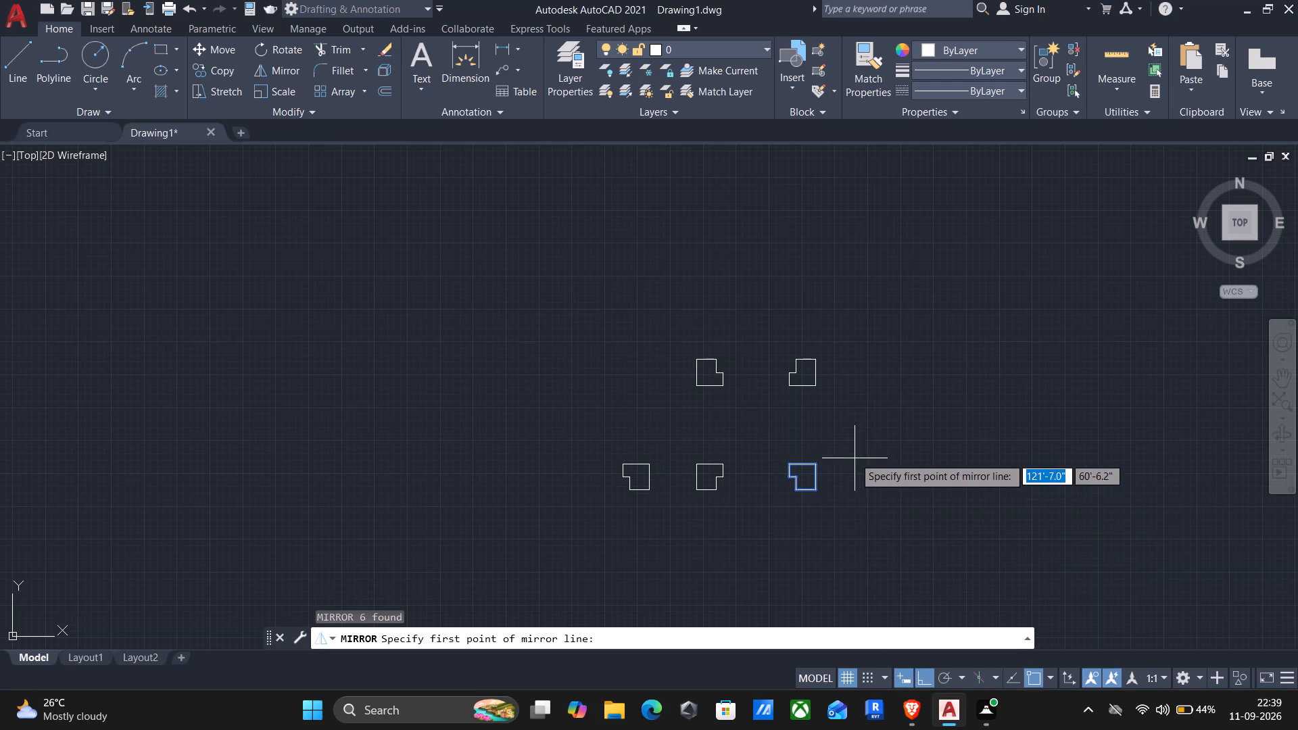
click(851, 452)
click(811, 575)
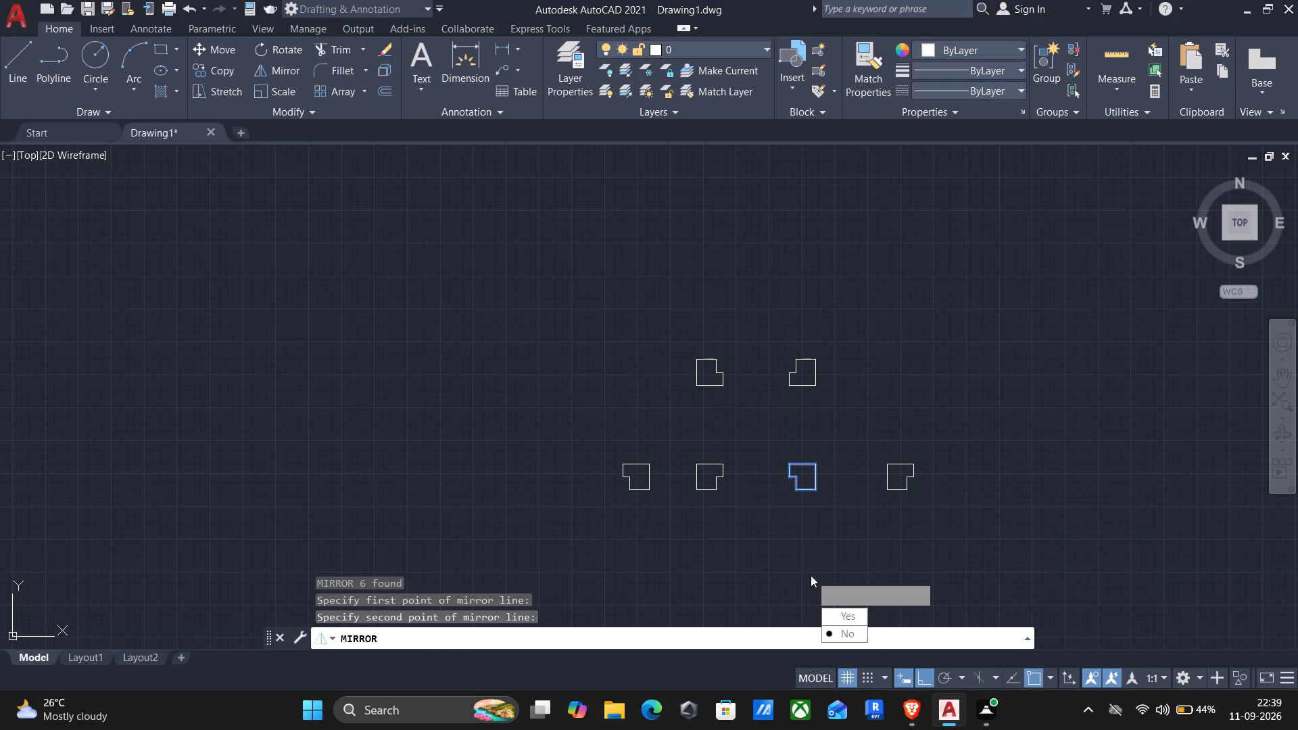
key(Return)
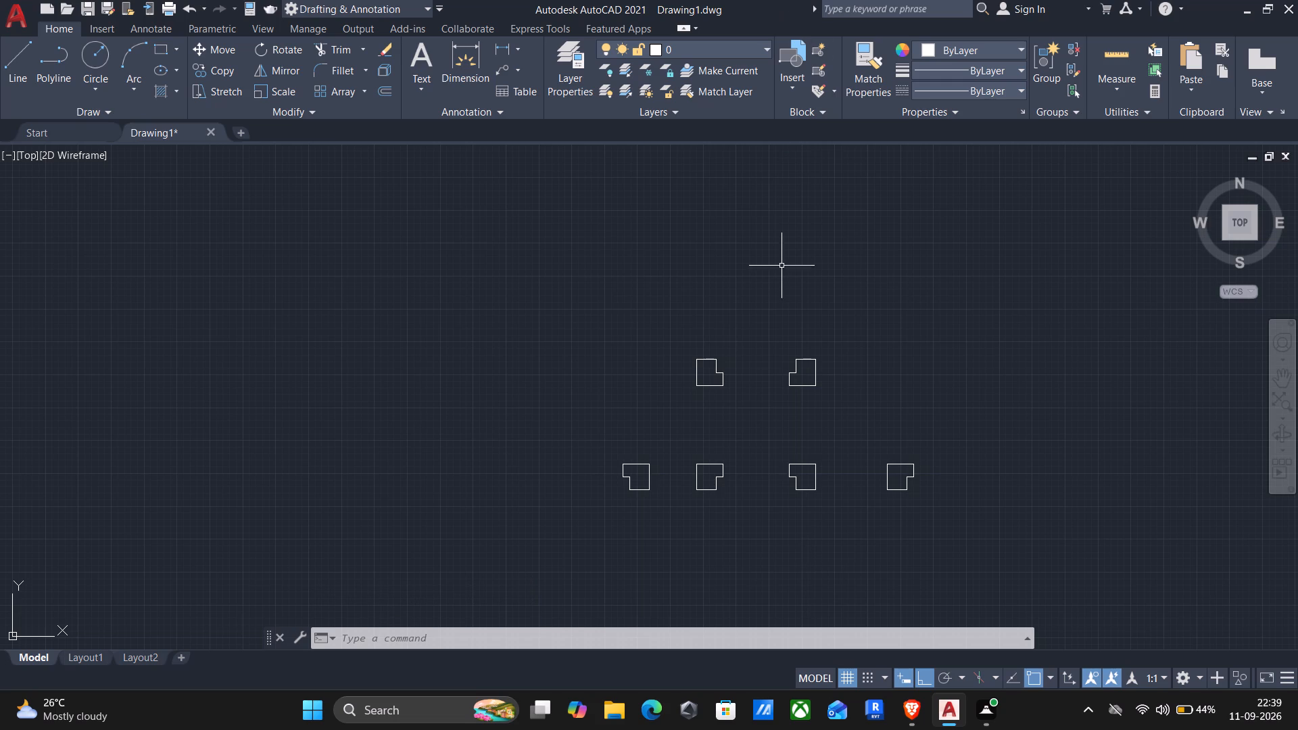
Examine the set of notched profiles beside the floor plan and the walls around the plan's central room.
middle_drag(811, 276, 771, 293)
scroll(771, 293, up, 1)
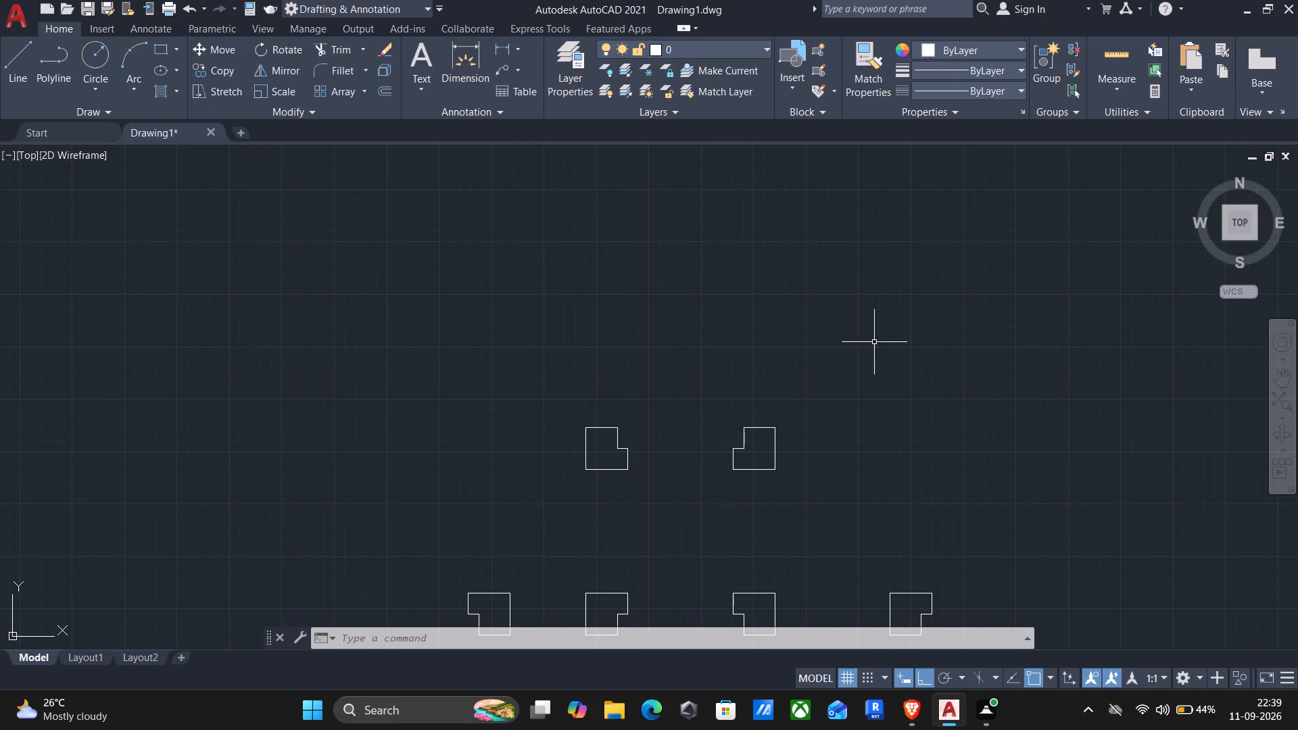
middle_drag(872, 359, 842, 261)
scroll(824, 290, down, 2)
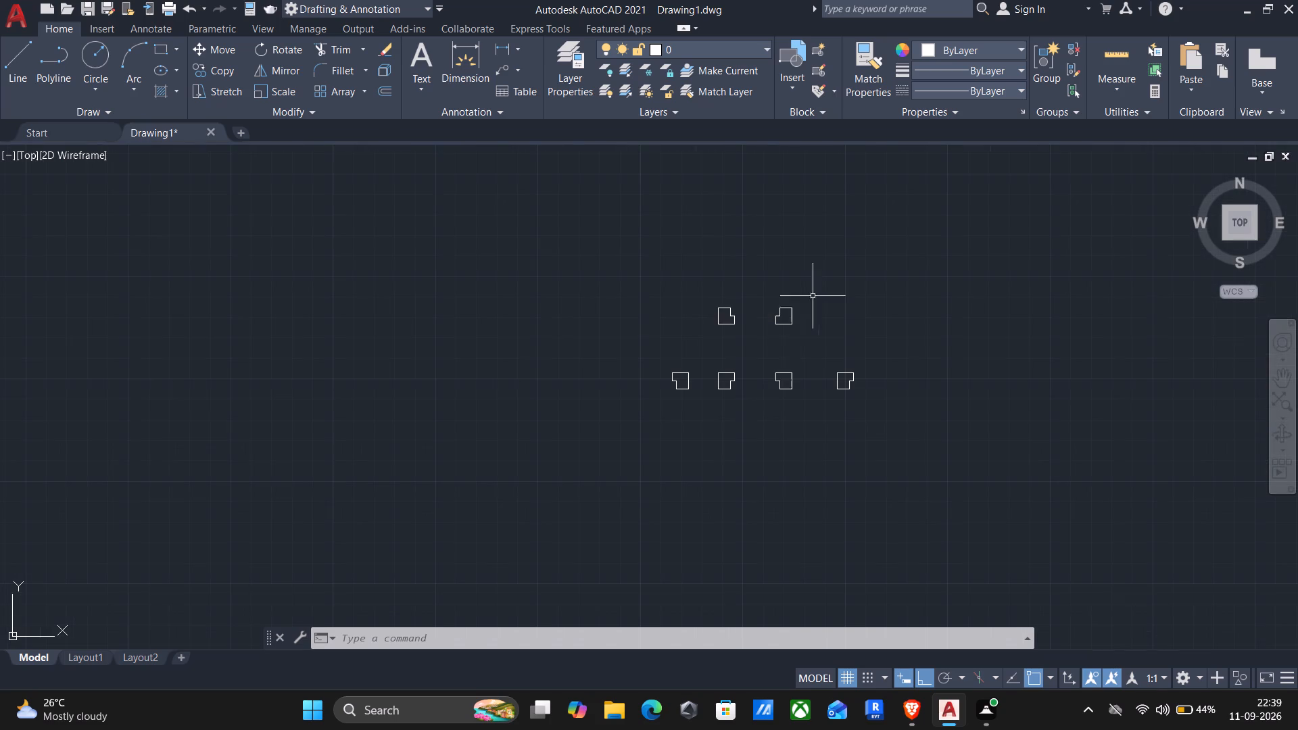
scroll(577, 299, down, 3)
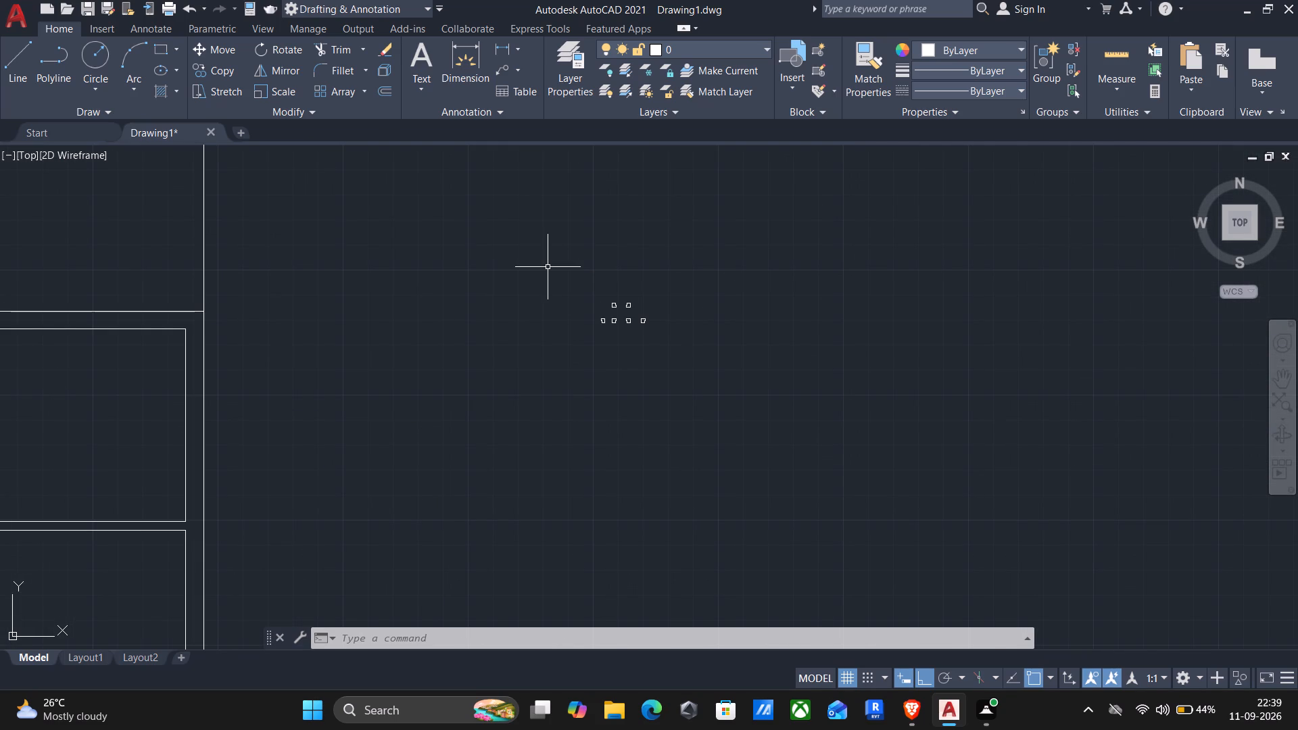
middle_drag(548, 271, 558, 255)
scroll(601, 294, up, 2)
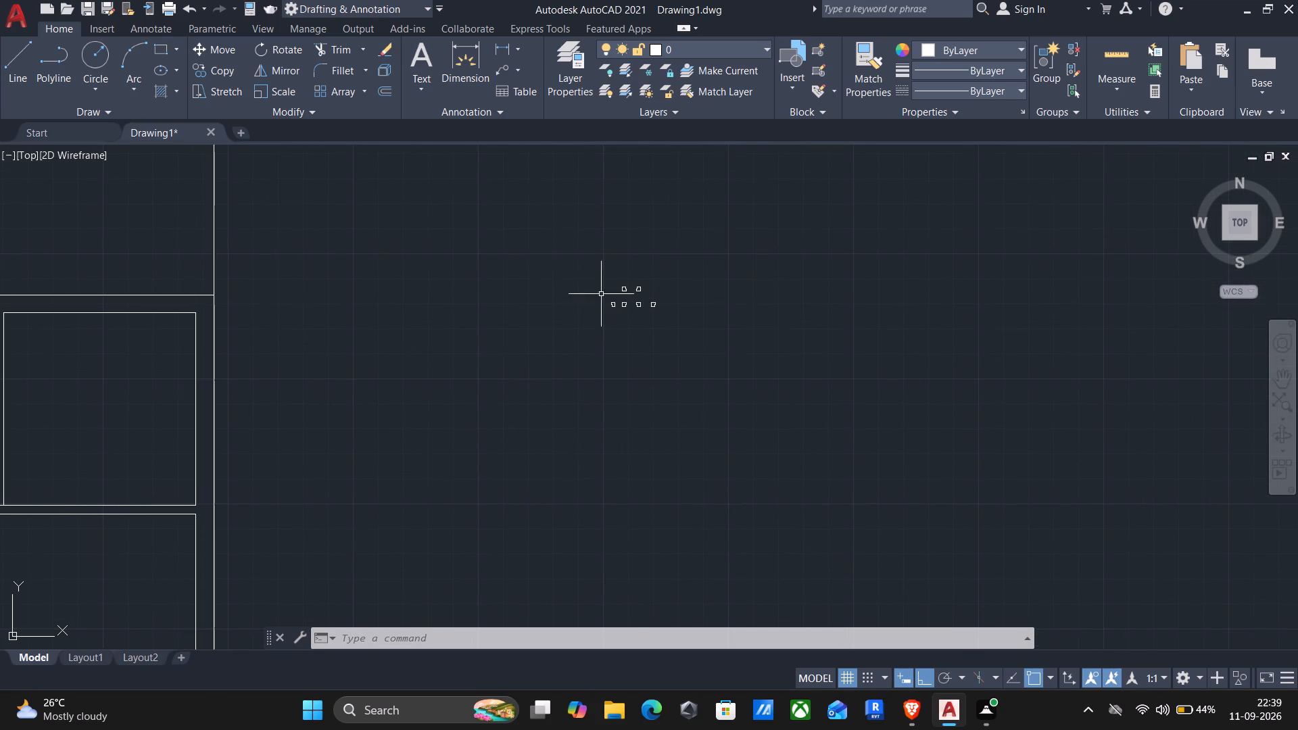
scroll(601, 295, up, 3)
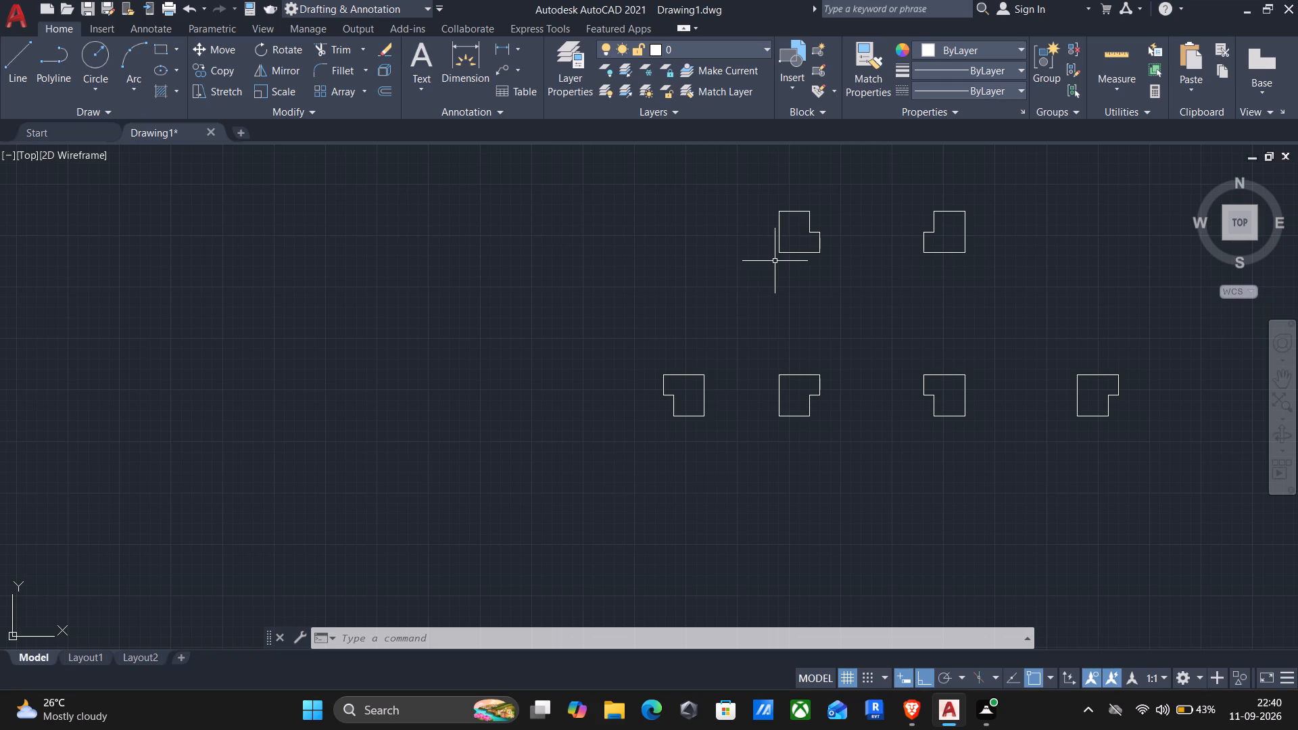
scroll(756, 283, down, 2)
scroll(532, 276, down, 4)
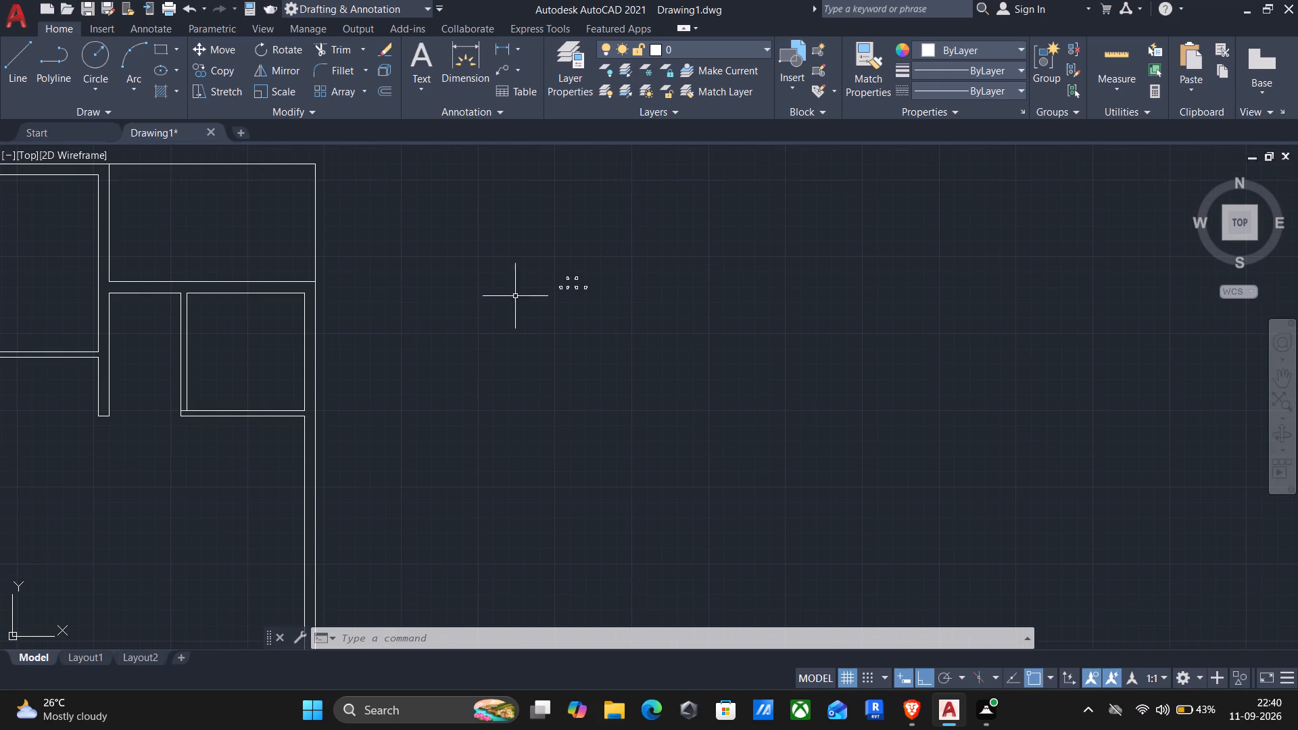
middle_drag(504, 311, 655, 266)
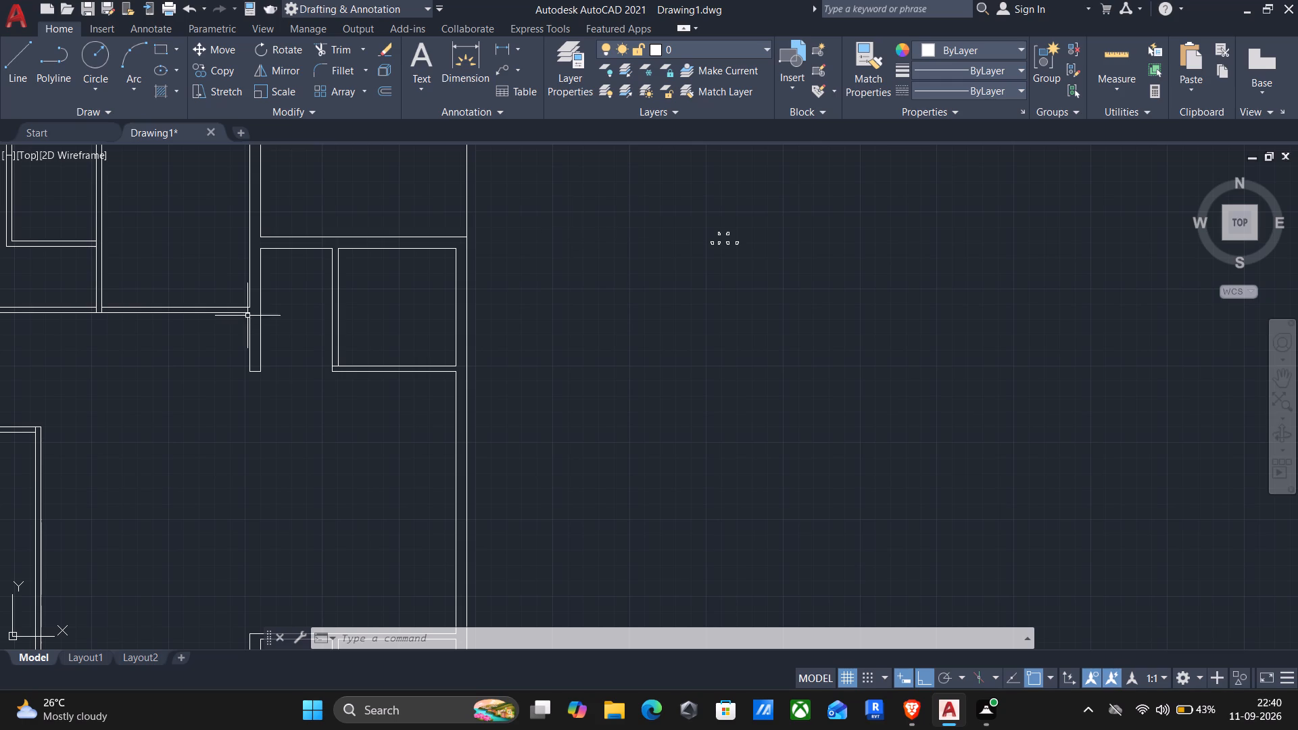
middle_drag(283, 324, 618, 150)
middle_drag(619, 149, 748, 236)
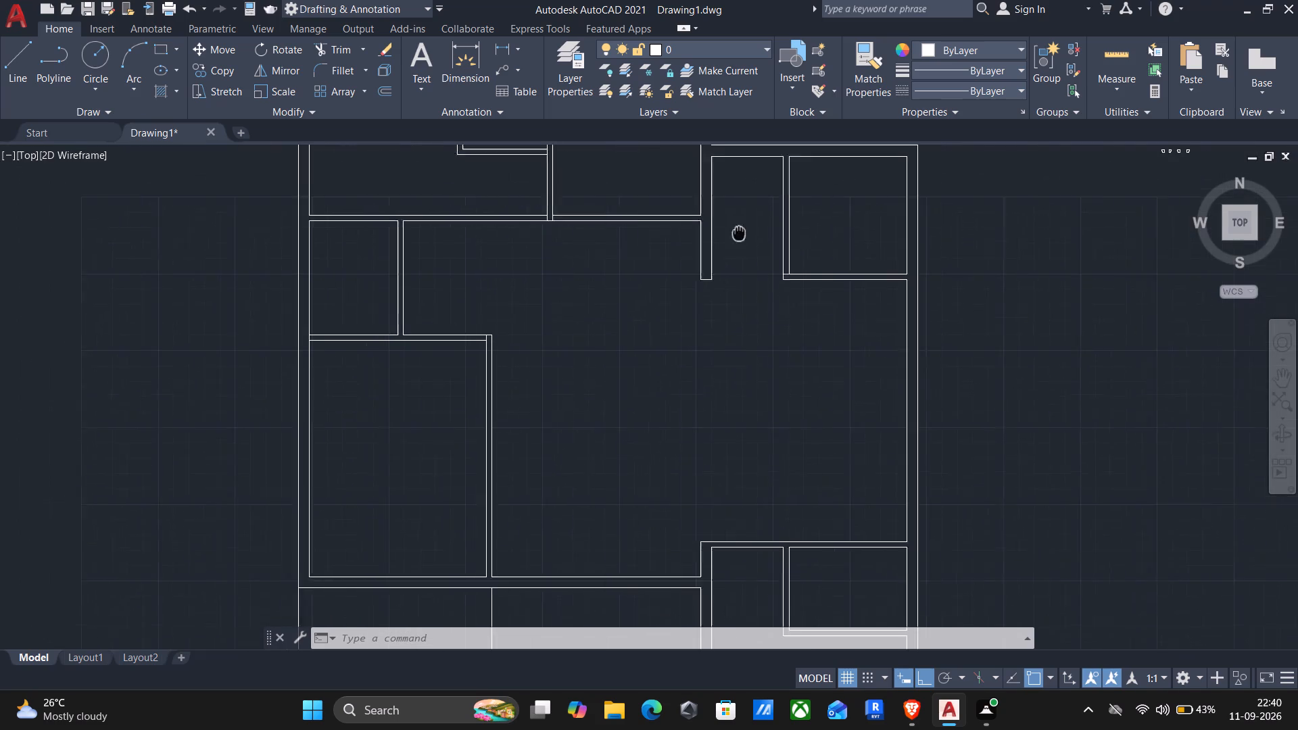
middle_drag(748, 236, 752, 237)
Mark a door opening left of the upper partition, offsetting its end segment in the horizontal wall 2" left and the new line 3'2" further.
scroll(583, 231, up, 4)
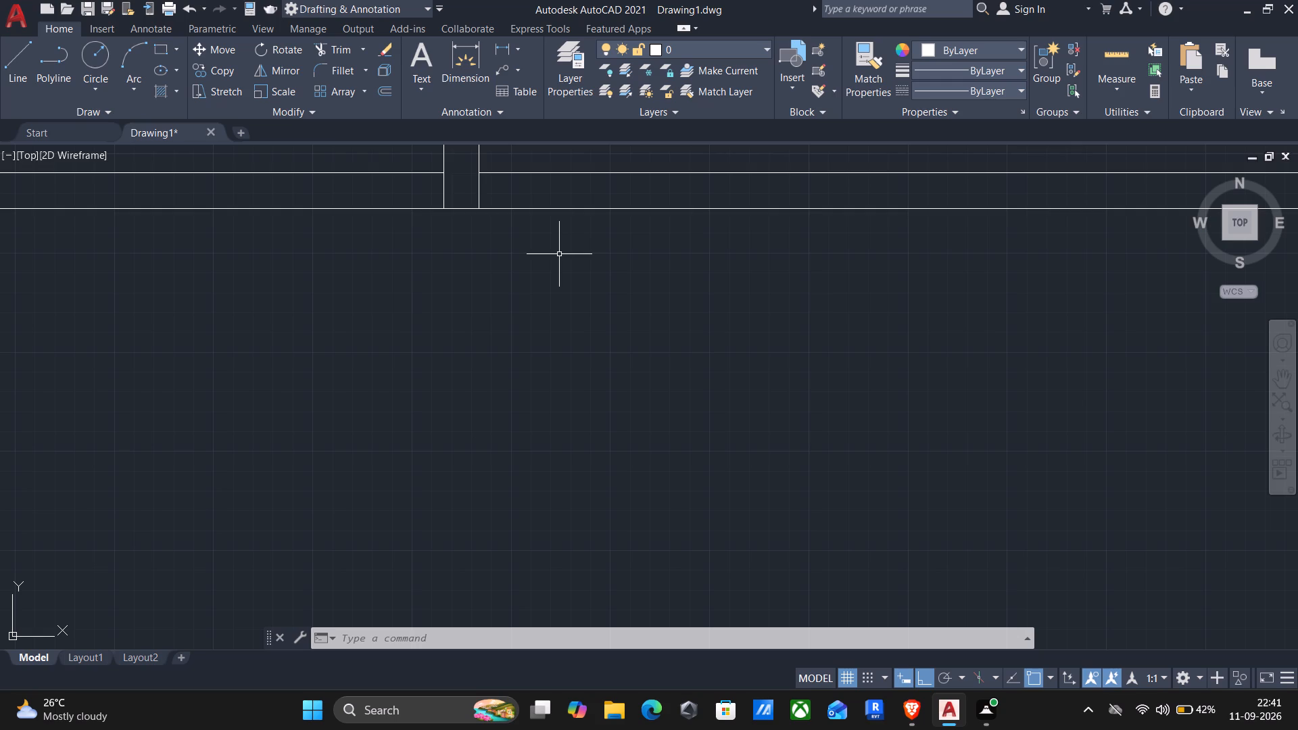
scroll(559, 255, down, 3)
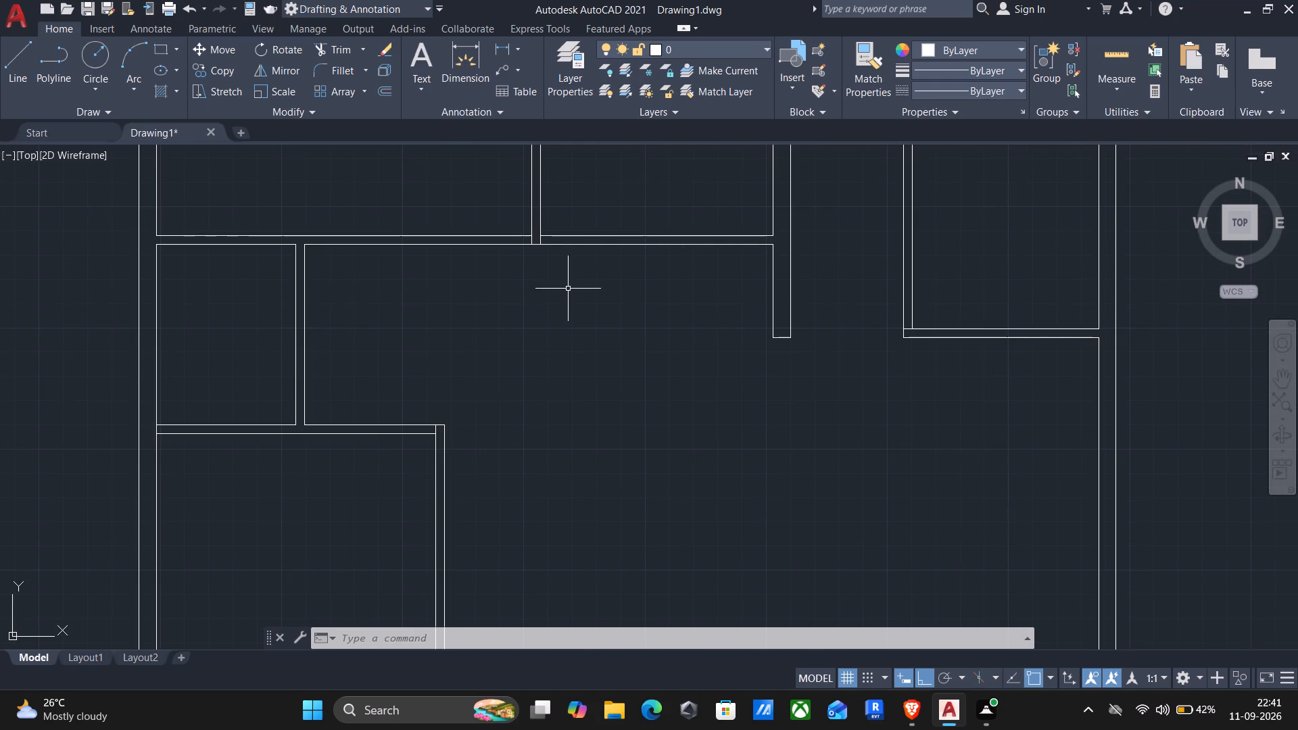
key(o)
key(Return)
scroll(529, 221, up, 3)
drag(525, 304, 519, 310)
click(489, 306)
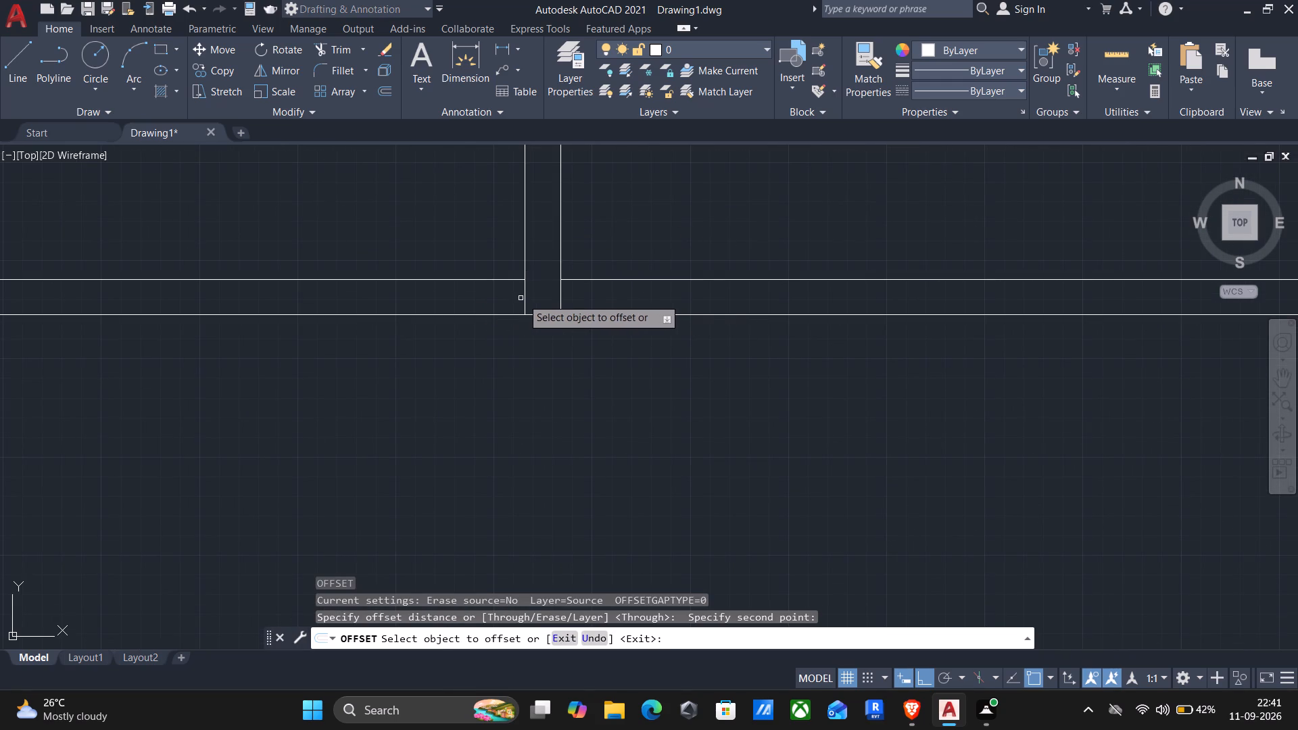
click(525, 296)
key(2)
key(shift+quotedbl)
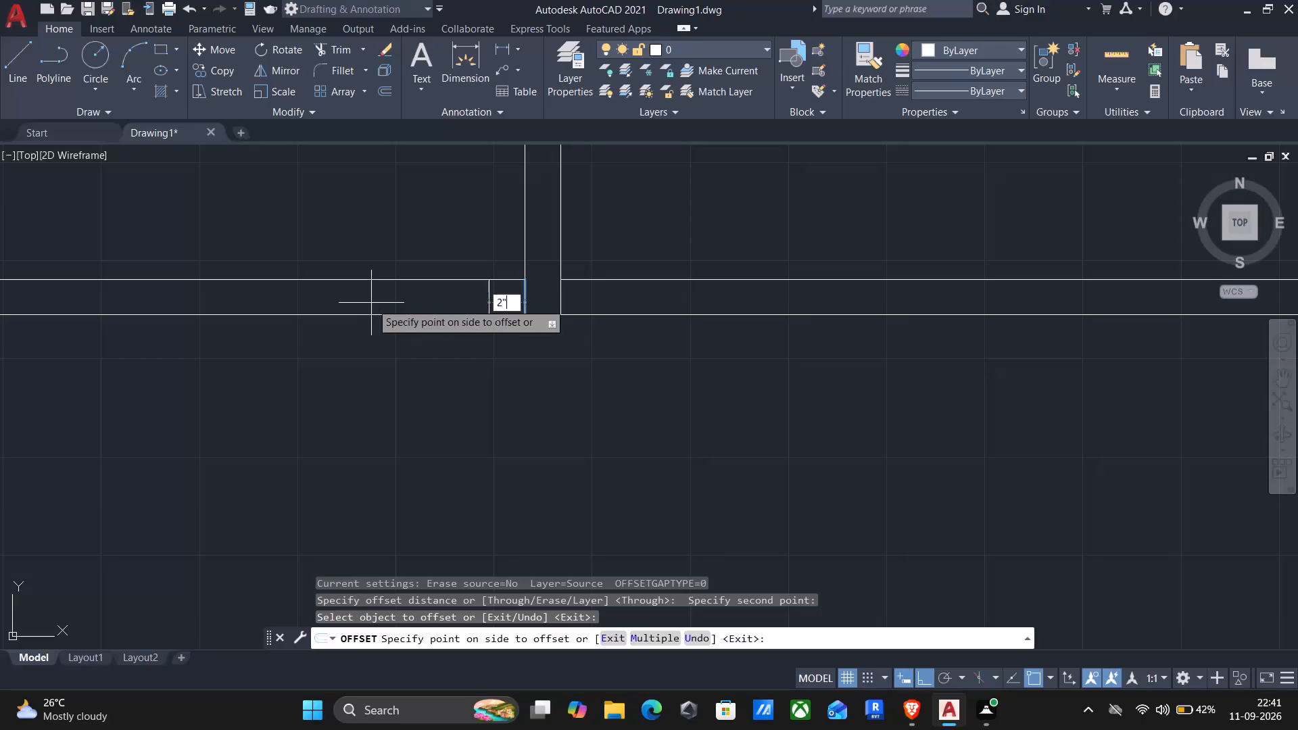
key(Return)
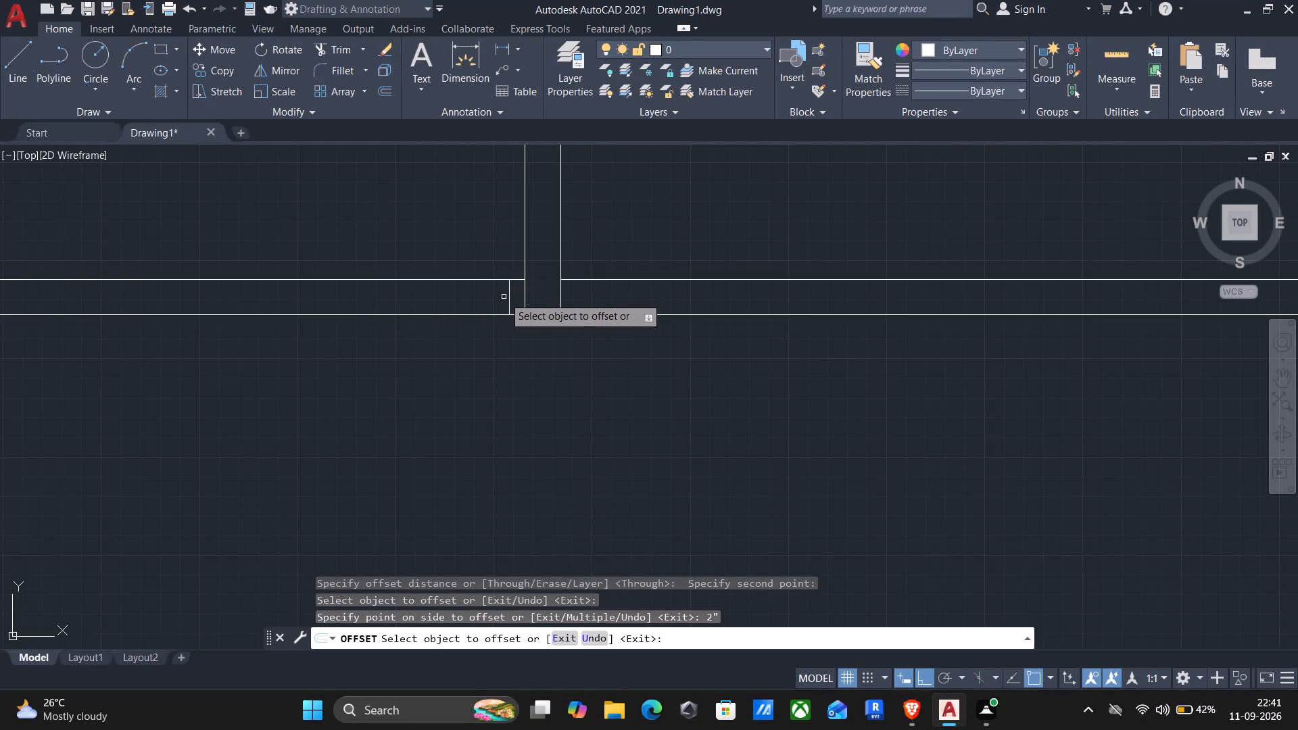
click(508, 300)
text(3')
key(2)
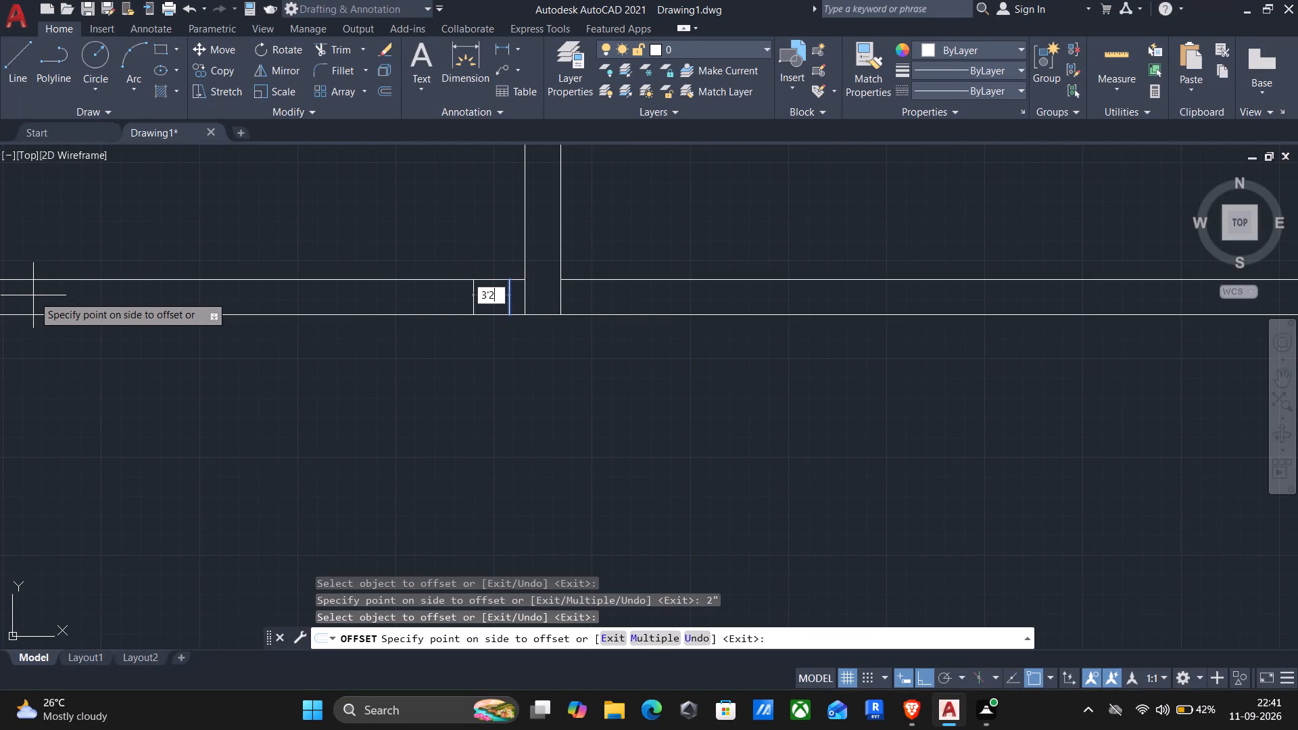
key(shift+quotedbl)
key(Return)
Mark the matching opening on the partition's right side, offsetting its end segment 2" right and the new line 3'2" further.
scroll(306, 351, down, 2)
middle_drag(479, 369, 420, 396)
scroll(345, 368, up, 3)
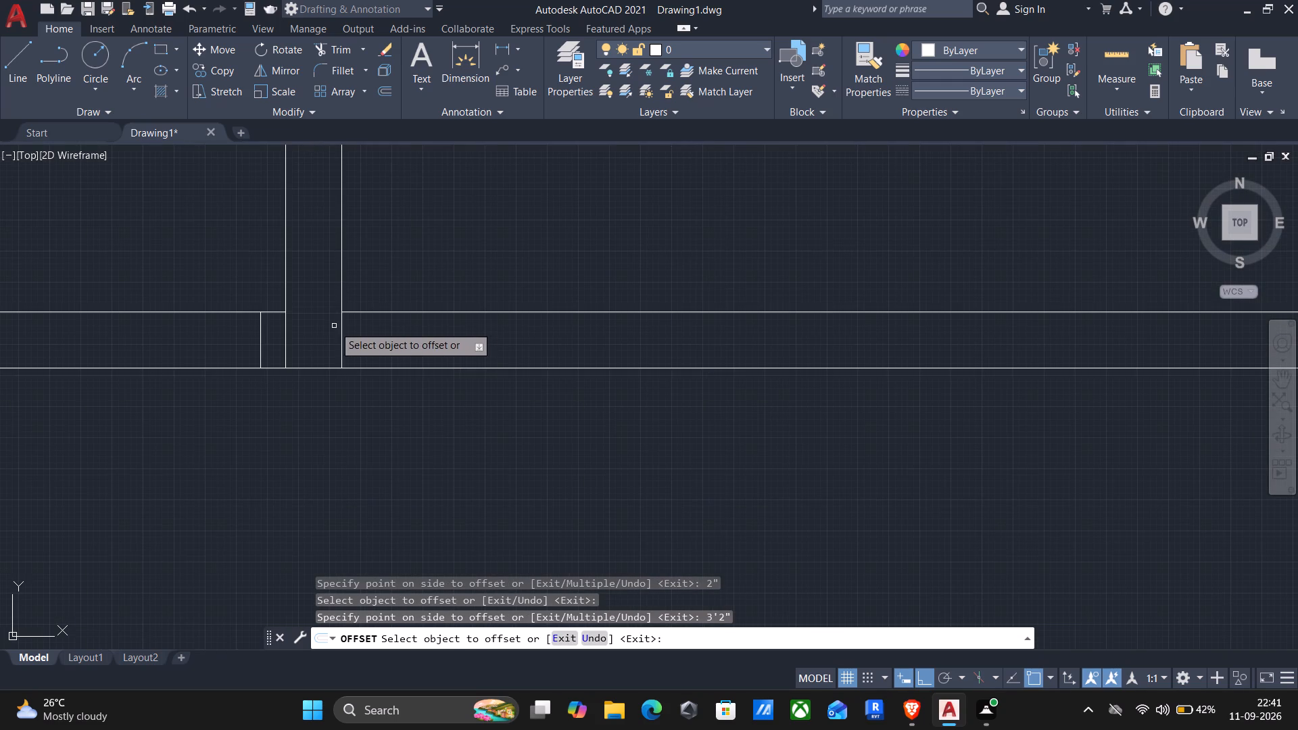
click(341, 330)
key(2)
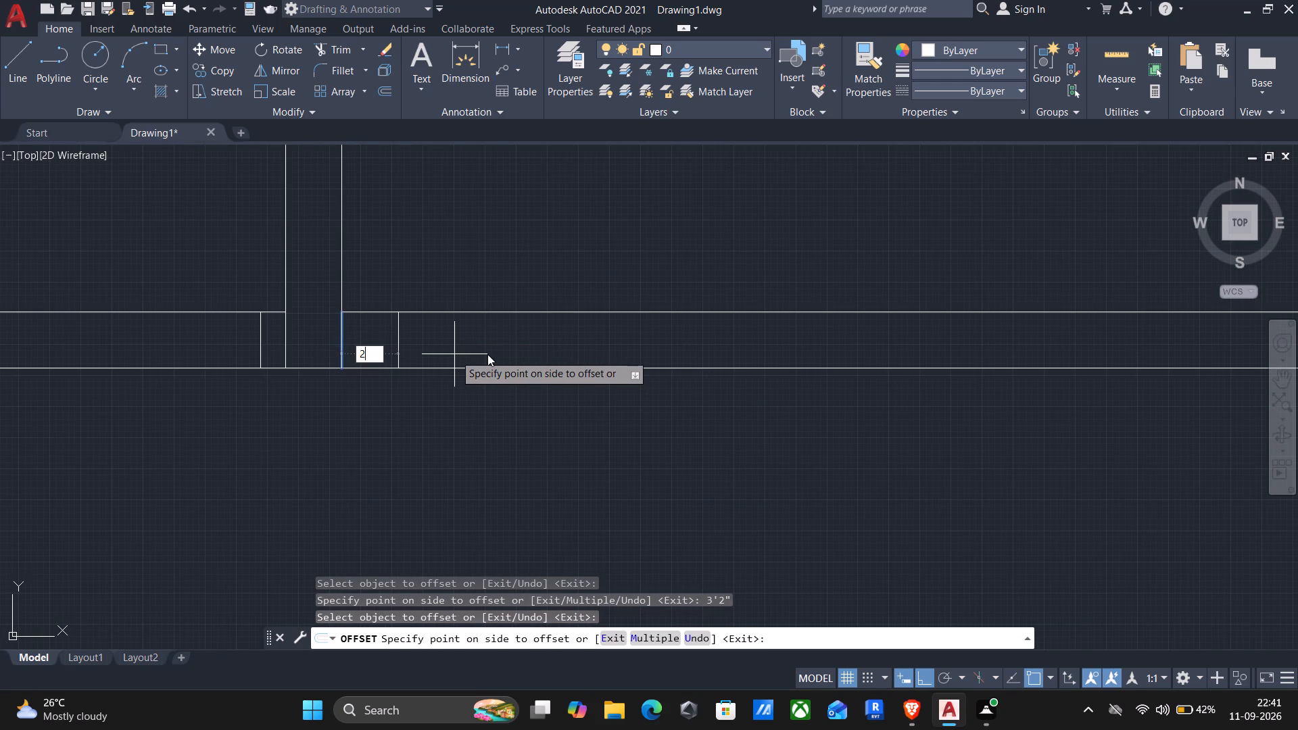
key(shift+quotedbl)
key(Return)
click(366, 347)
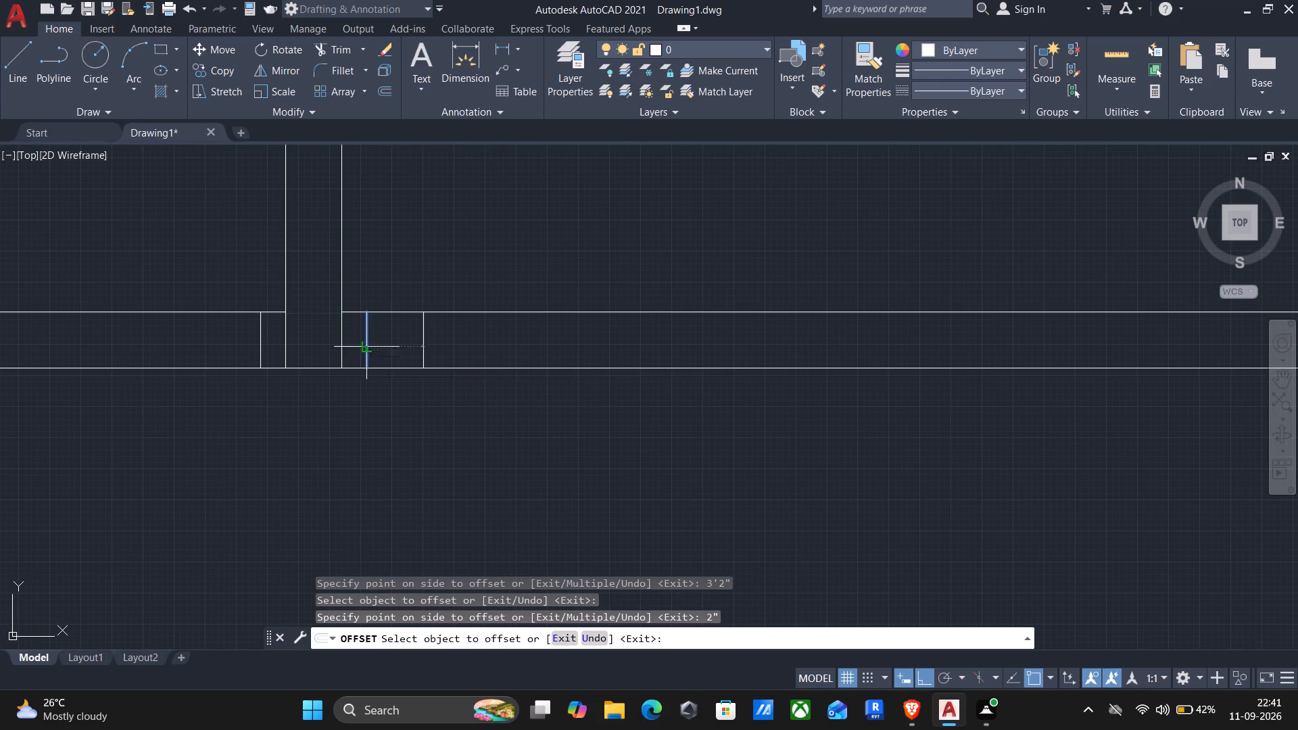
text(3')
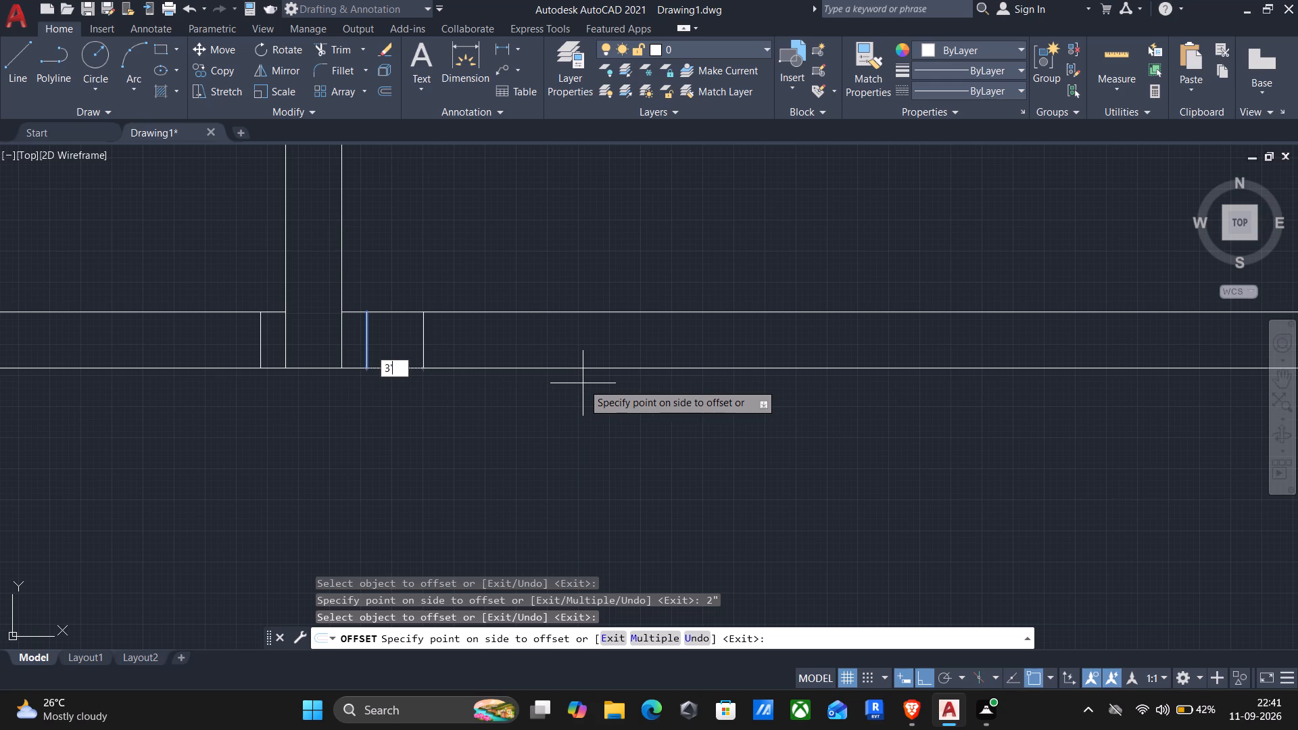
key(2)
key(shift+quotedbl)
key(Return)
Mark a door opening in the small upper room's bottom wall, offsetting its right end segment 2" left and the new line 2'6" further.
scroll(581, 385, down, 3)
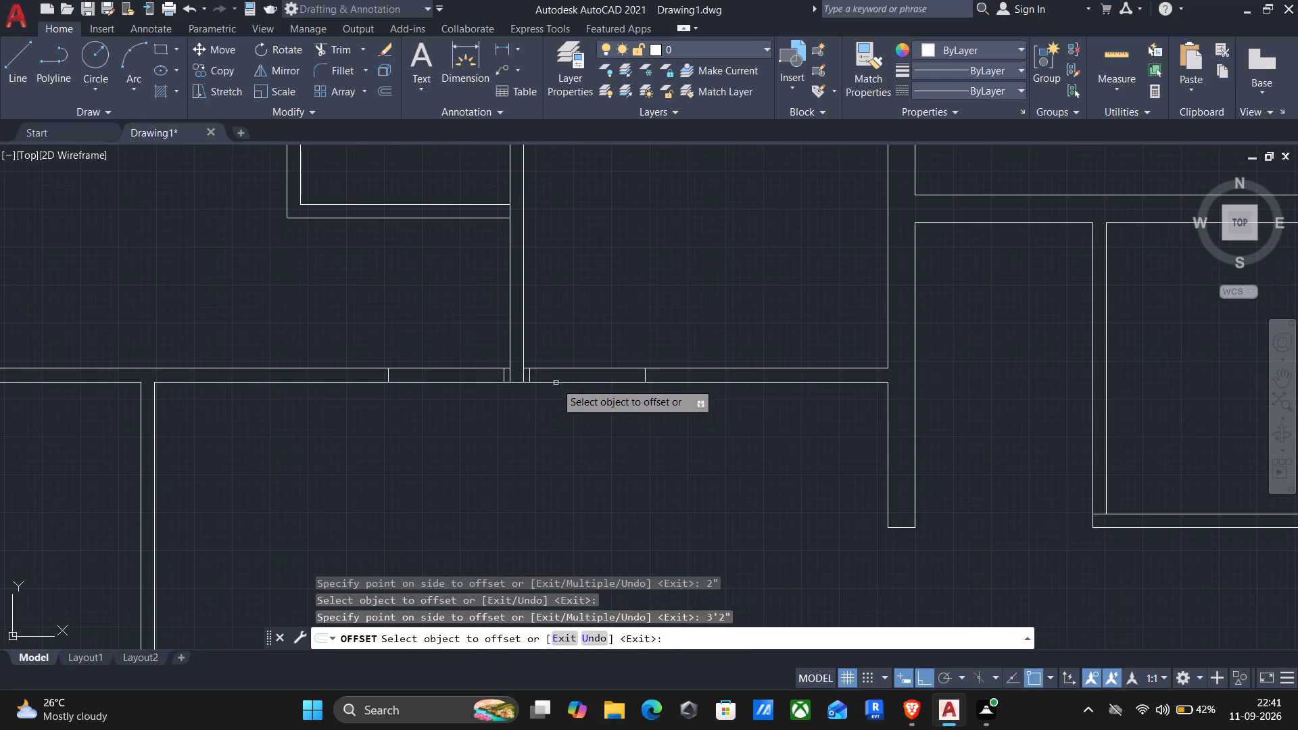
middle_drag(406, 318, 327, 421)
scroll(420, 355, up, 2)
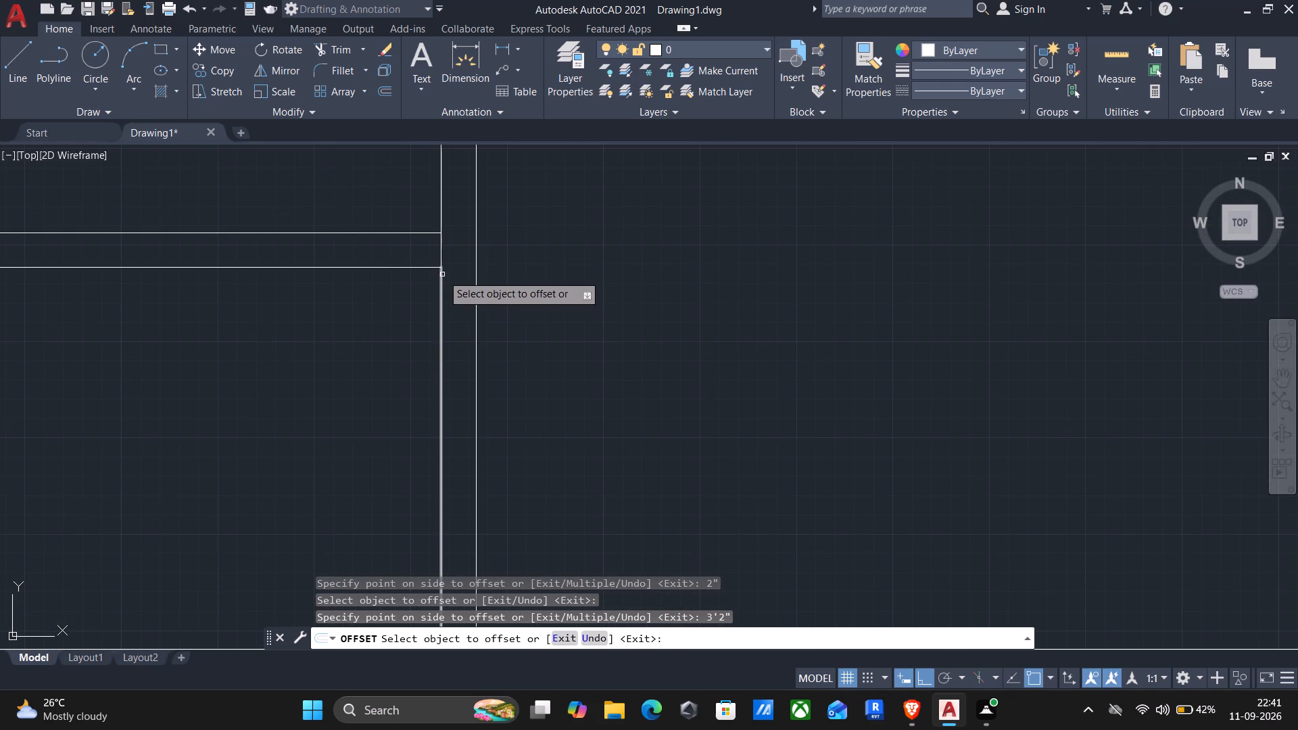
click(439, 249)
key(2)
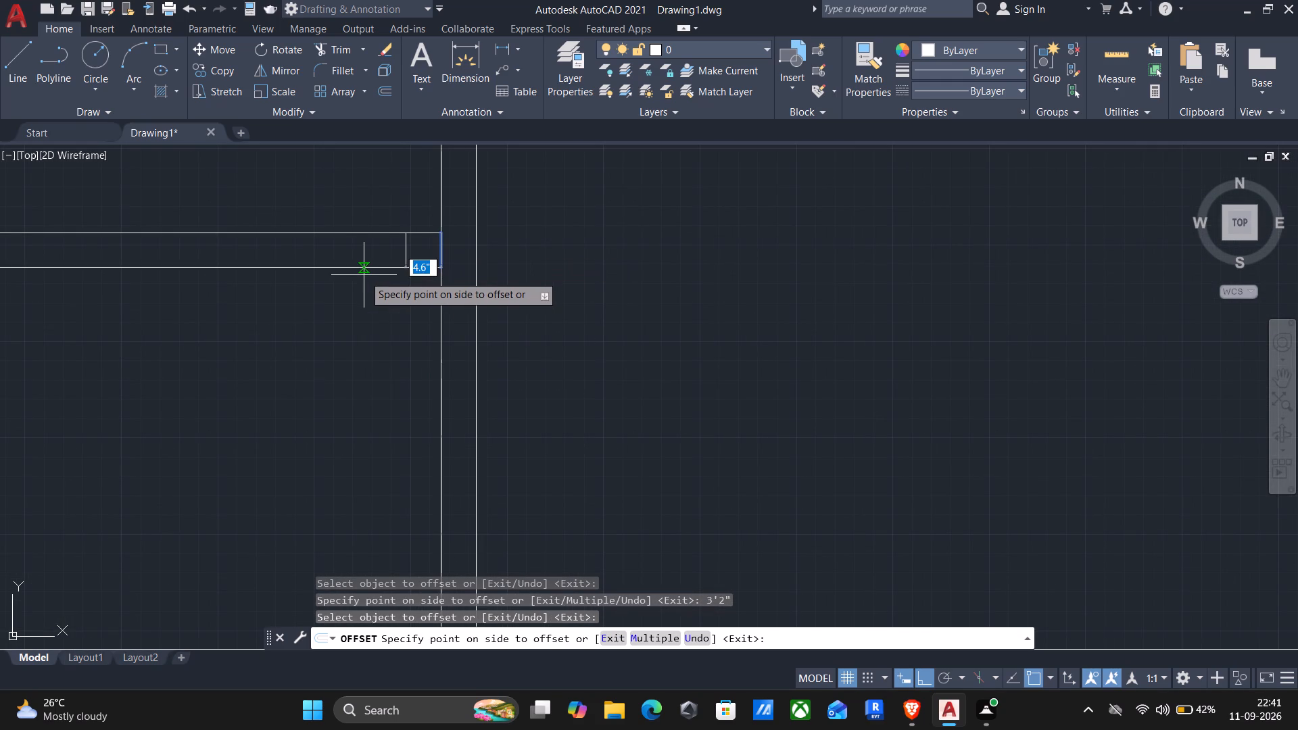
key(shift+quotedbl)
key(Return)
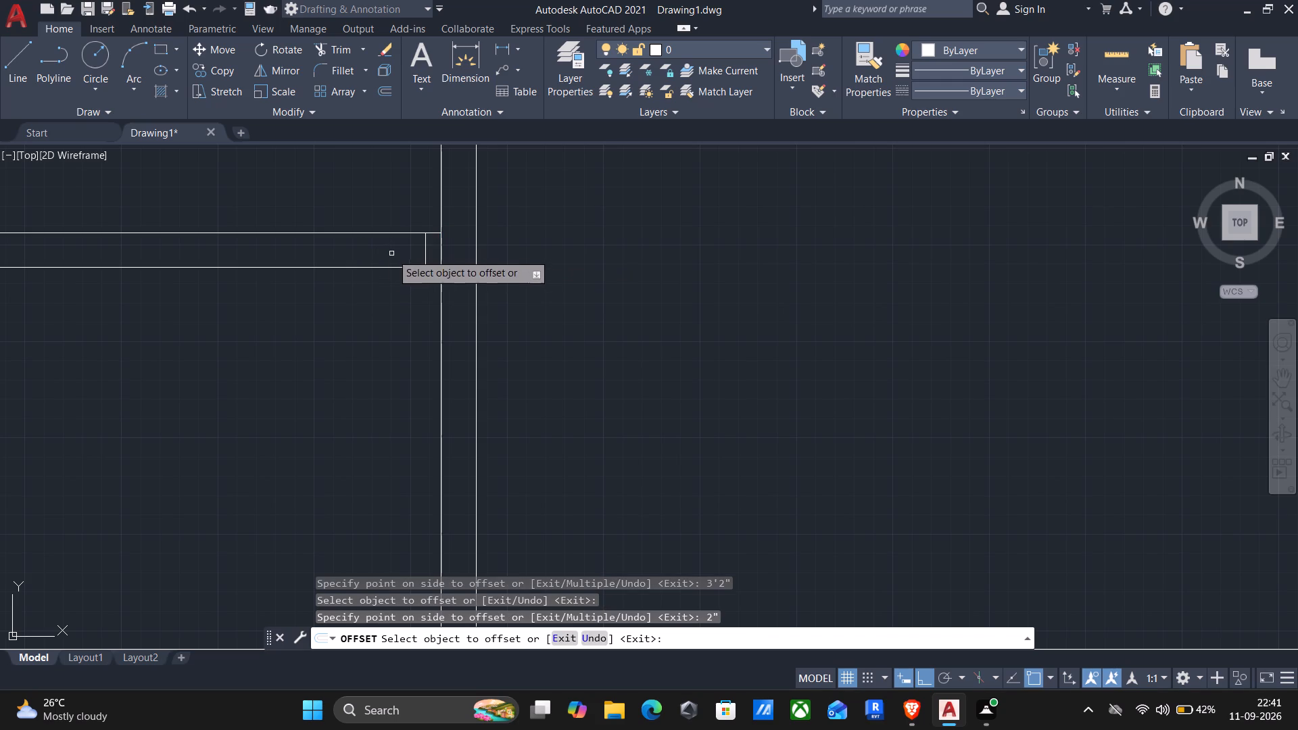
click(425, 253)
key(2)
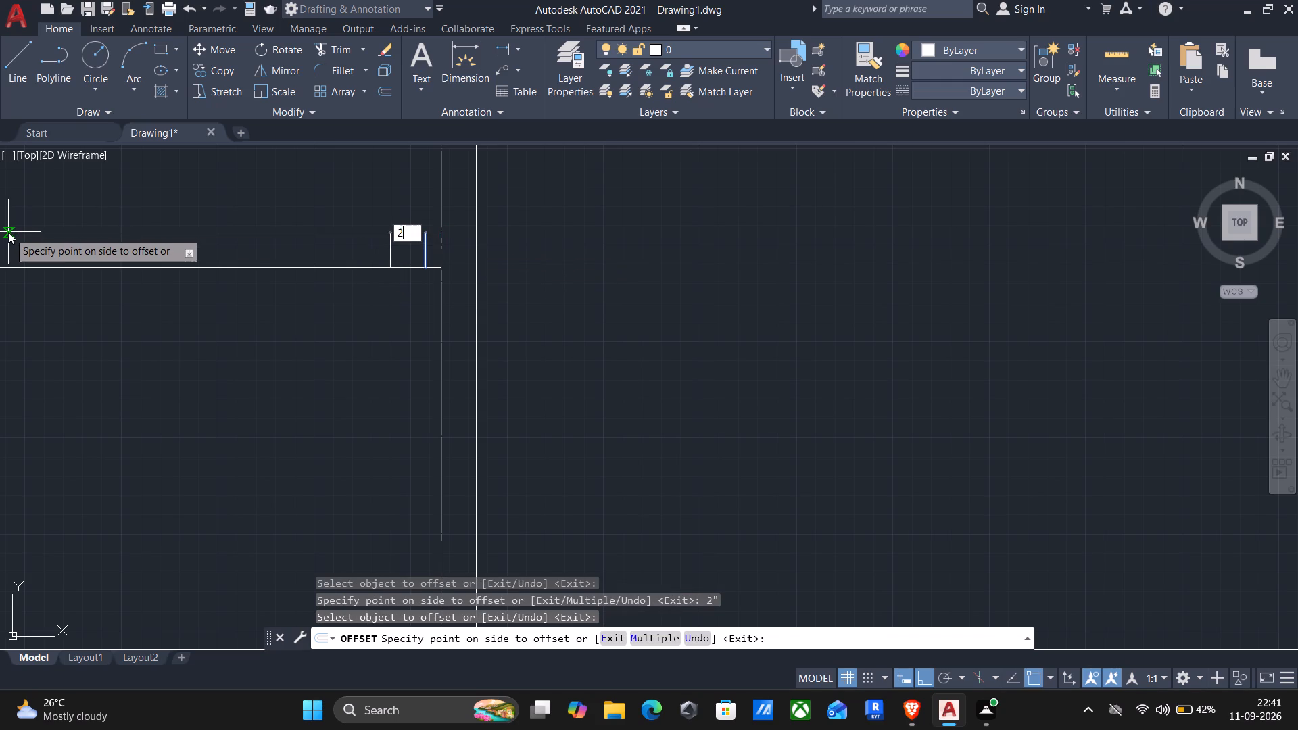
key(apostrophe)
key(6)
key(shift+quotedbl)
key(Return)
Mark a door opening in the upper-right small room's left wall, offsetting its bottom end segment 2" up and the new line 2'6" further.
scroll(165, 270, down, 3)
middle_drag(358, 357, 422, 344)
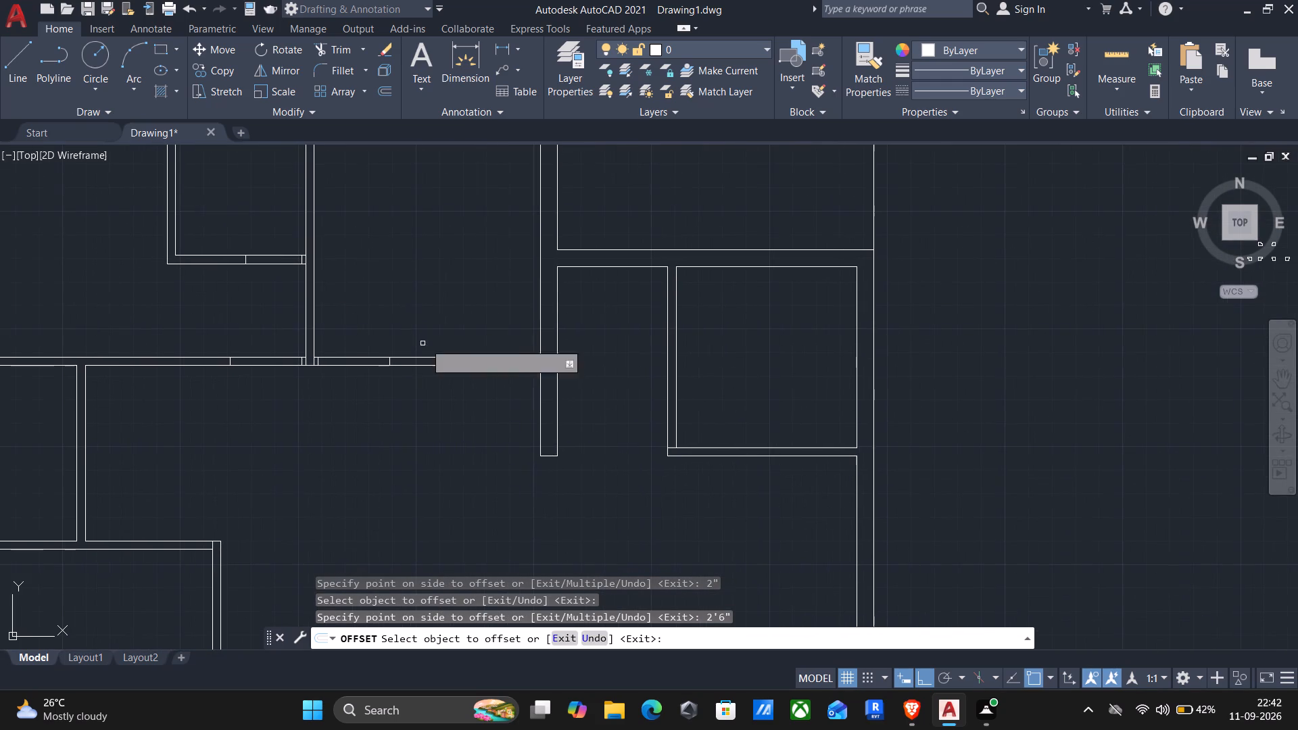
scroll(662, 471, up, 3)
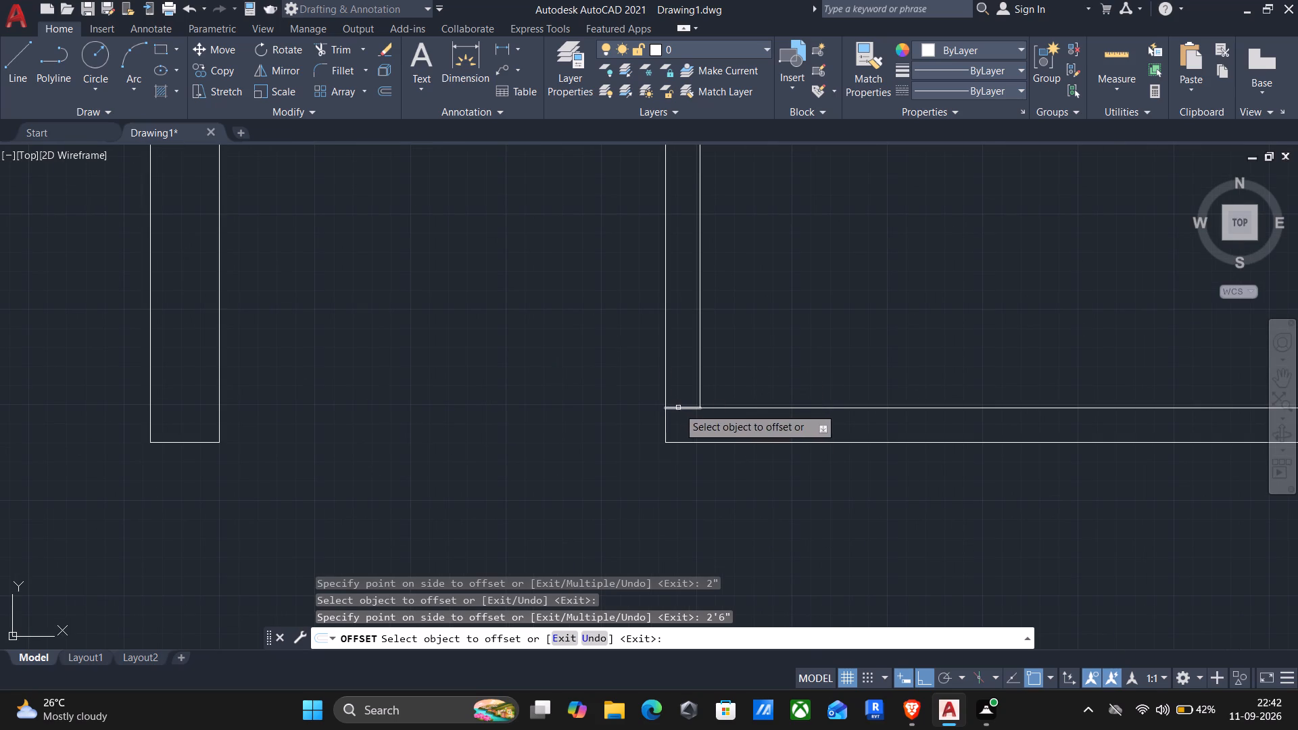
click(678, 409)
key(2)
key(shift+quotedbl)
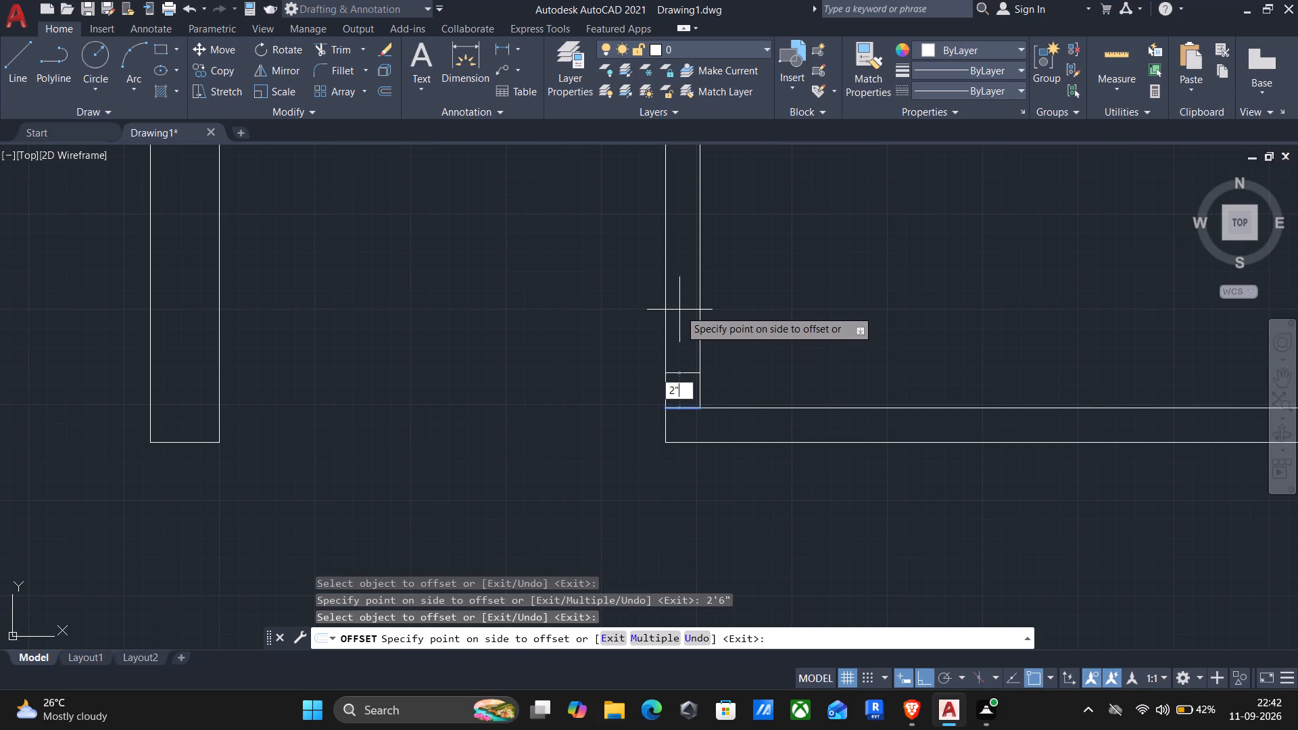
key(Return)
click(677, 396)
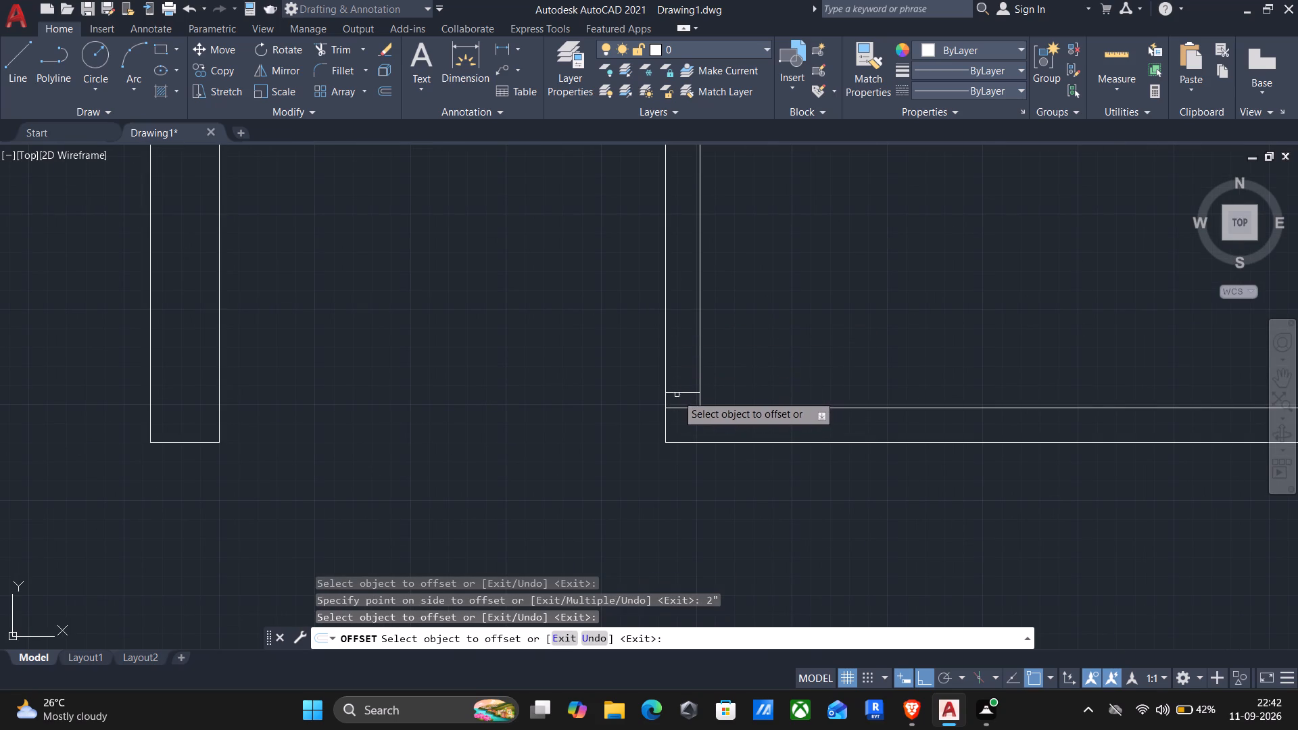
click(681, 393)
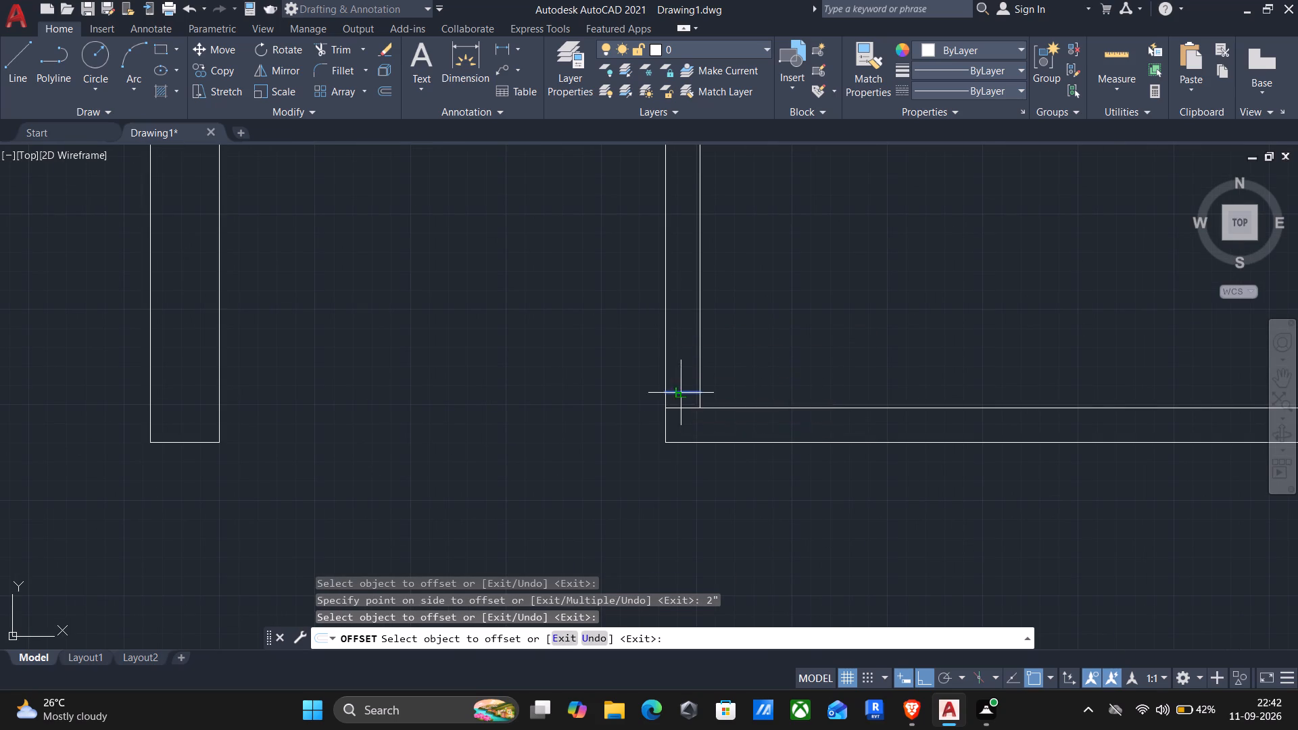
key(2)
key(apostrophe)
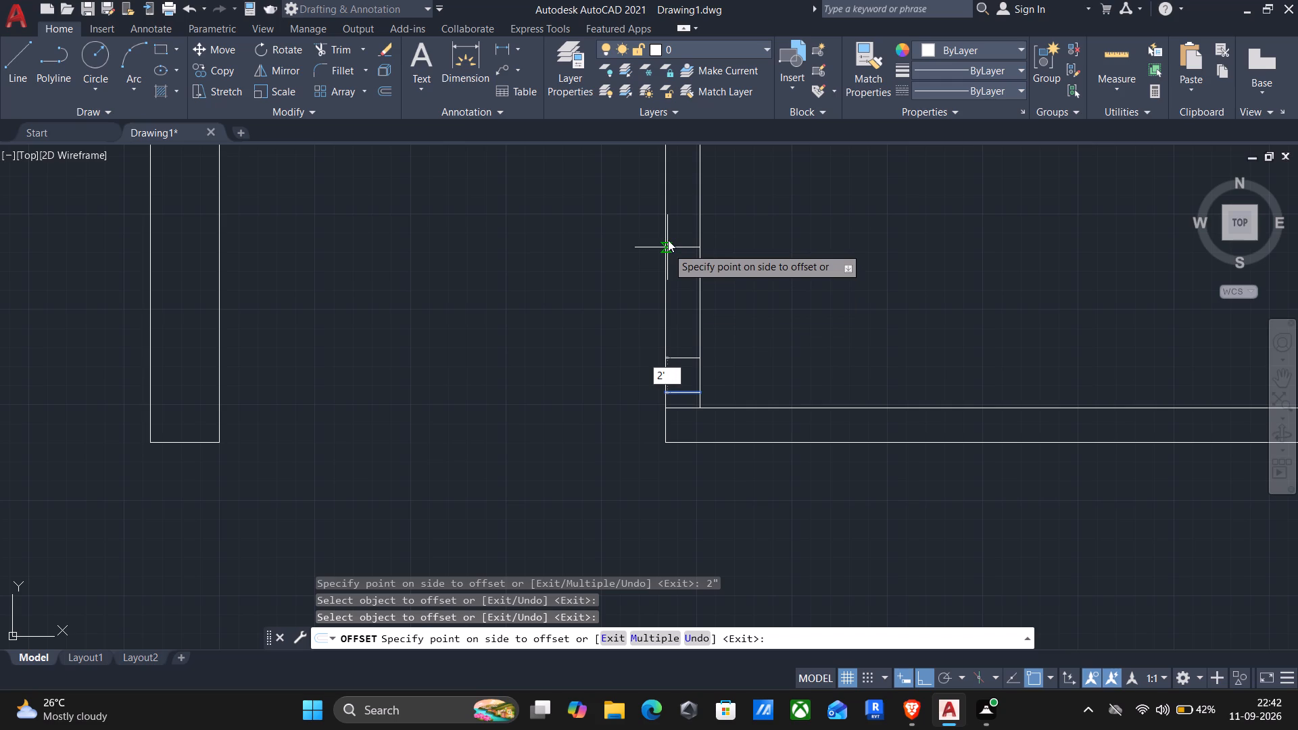
key(6)
key(shift+quotedbl)
key(Return)
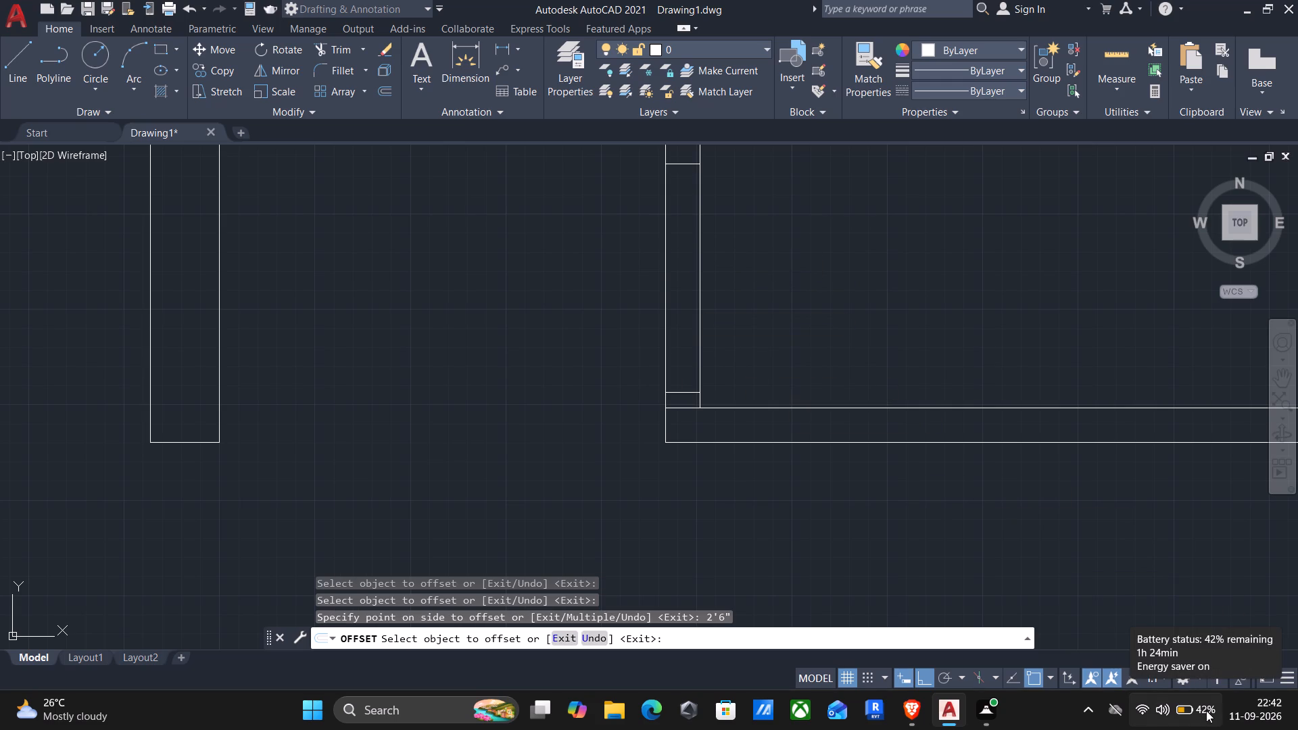
Mark a door opening in the lower-left room's top wall, offsetting its right end segment 2" left and the new line 3'2" further.
scroll(830, 534, down, 1)
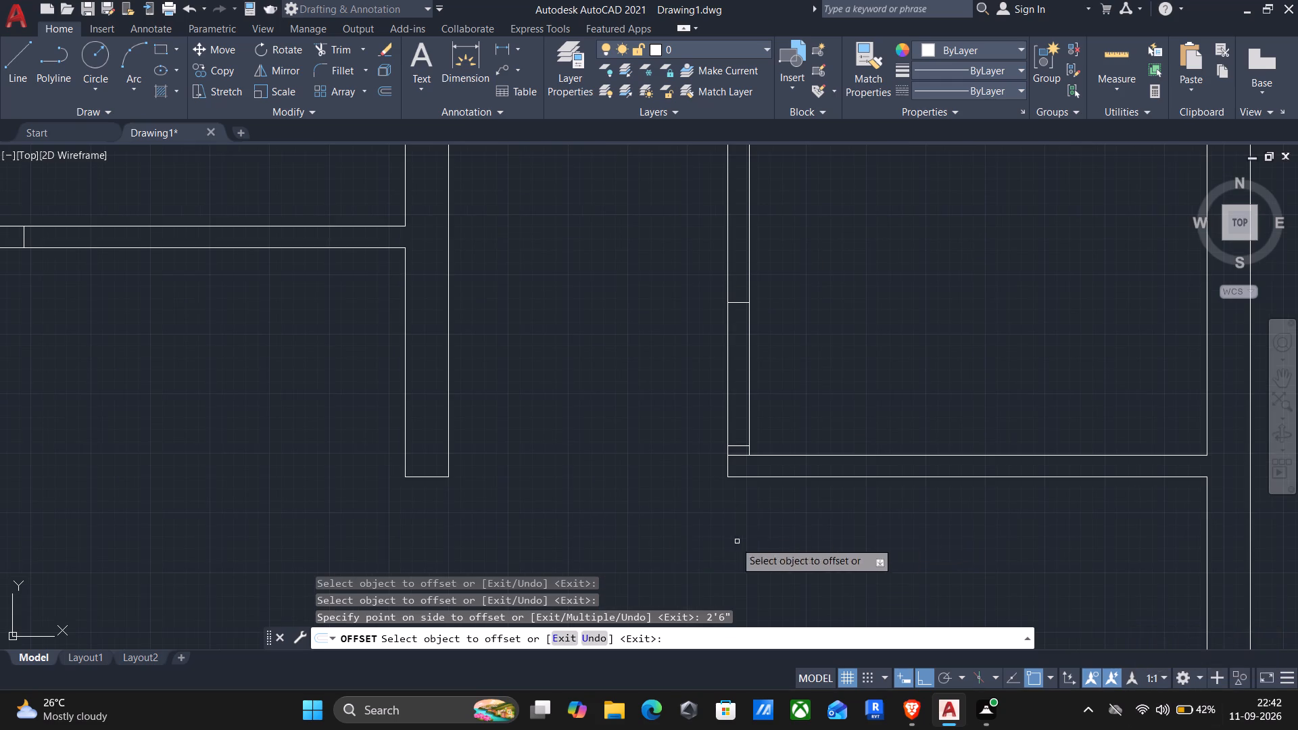
middle_drag(665, 530, 663, 296)
scroll(666, 270, down, 3)
middle_drag(640, 399, 696, 342)
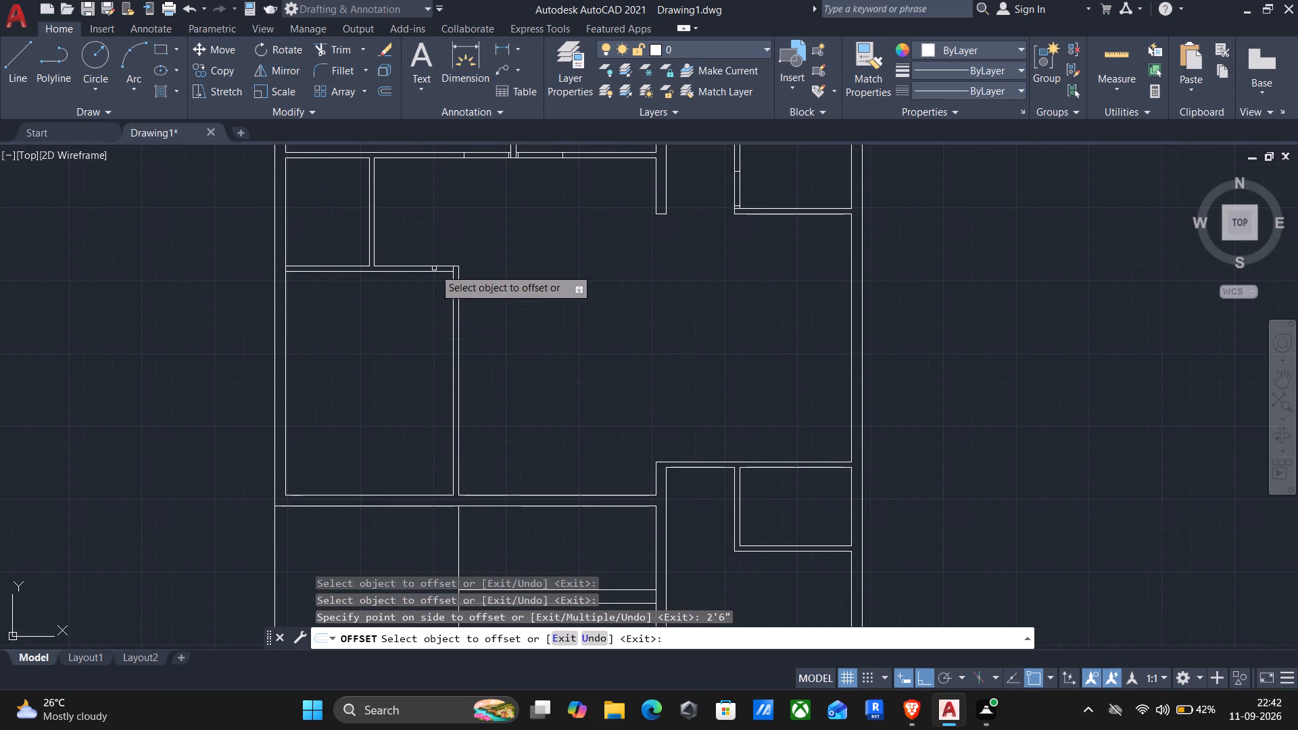
scroll(435, 268, up, 3)
click(496, 274)
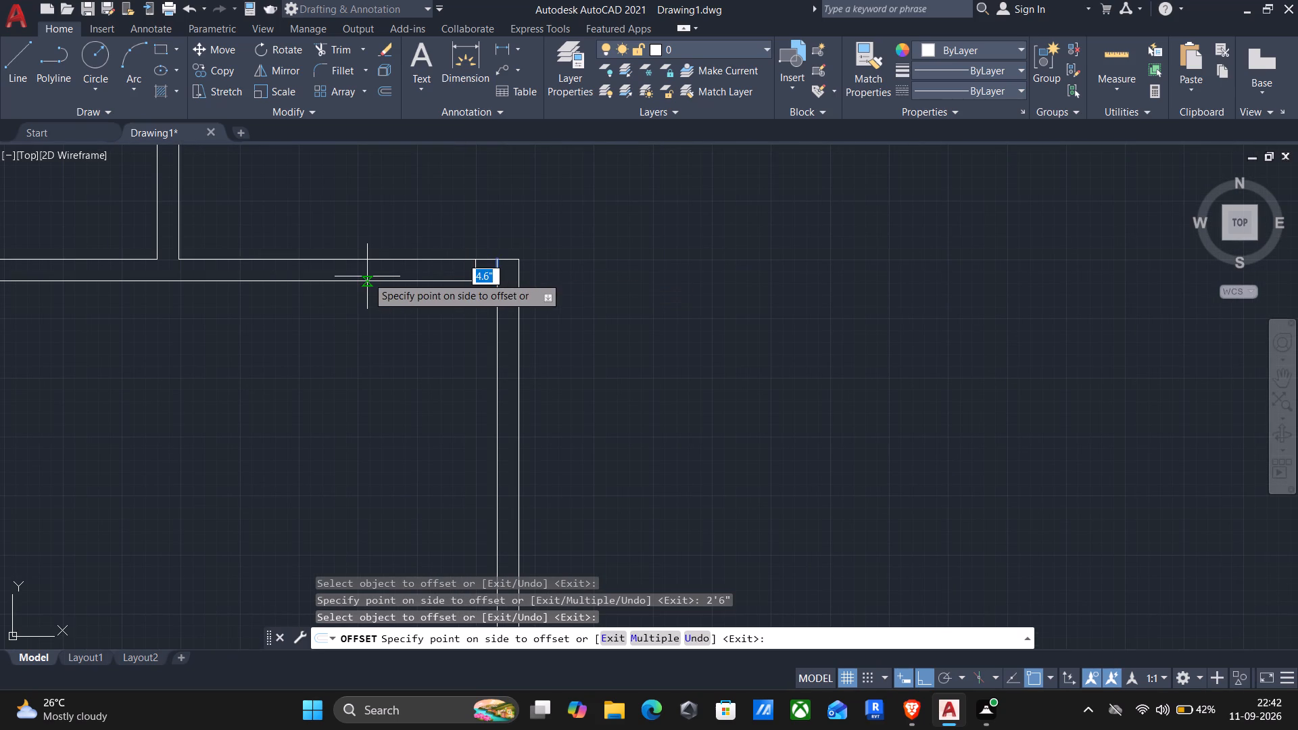
key(2)
key(shift+quotedbl)
key(Return)
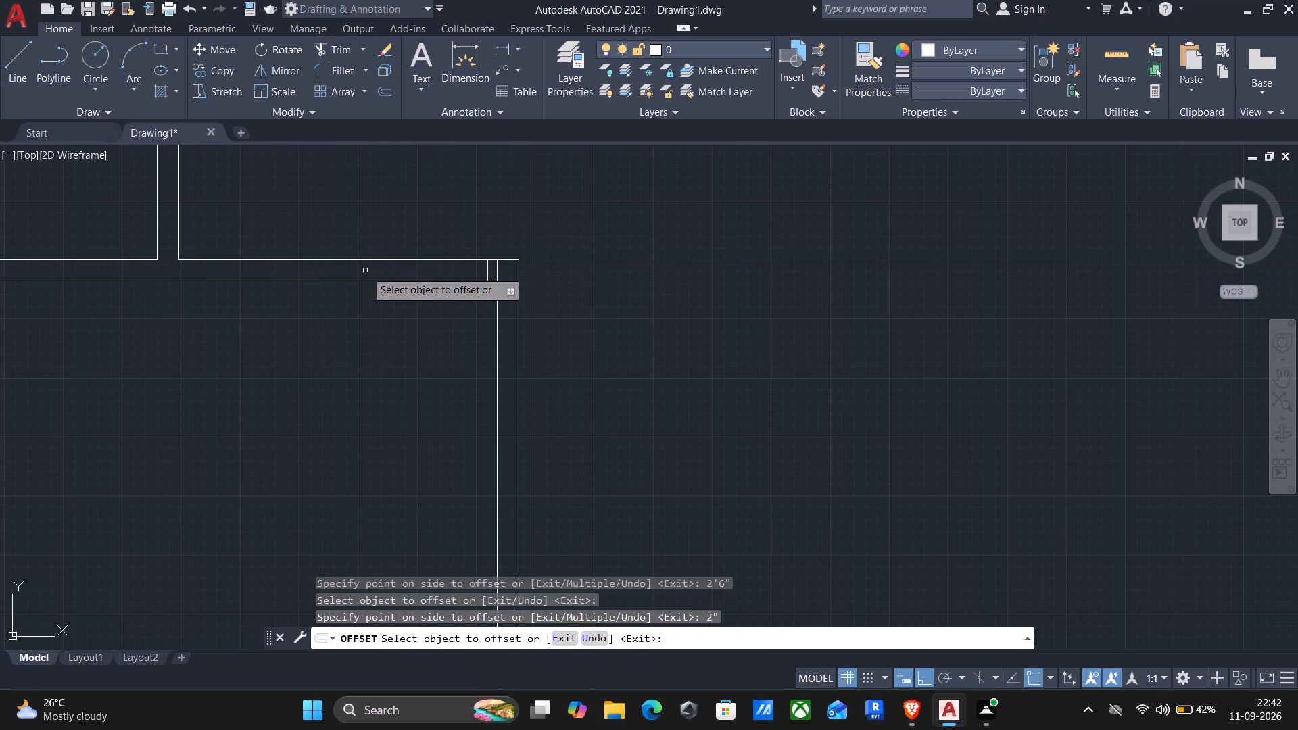
click(487, 272)
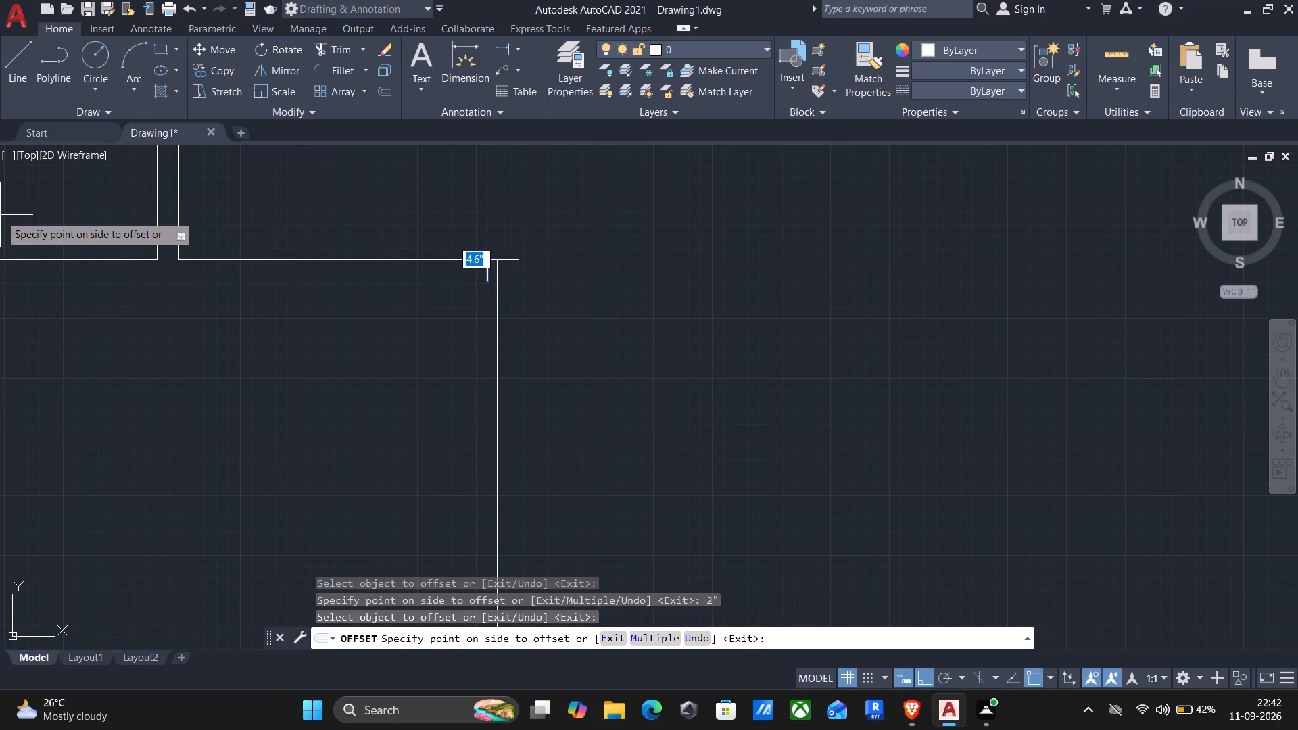
key(3)
key(apostrophe)
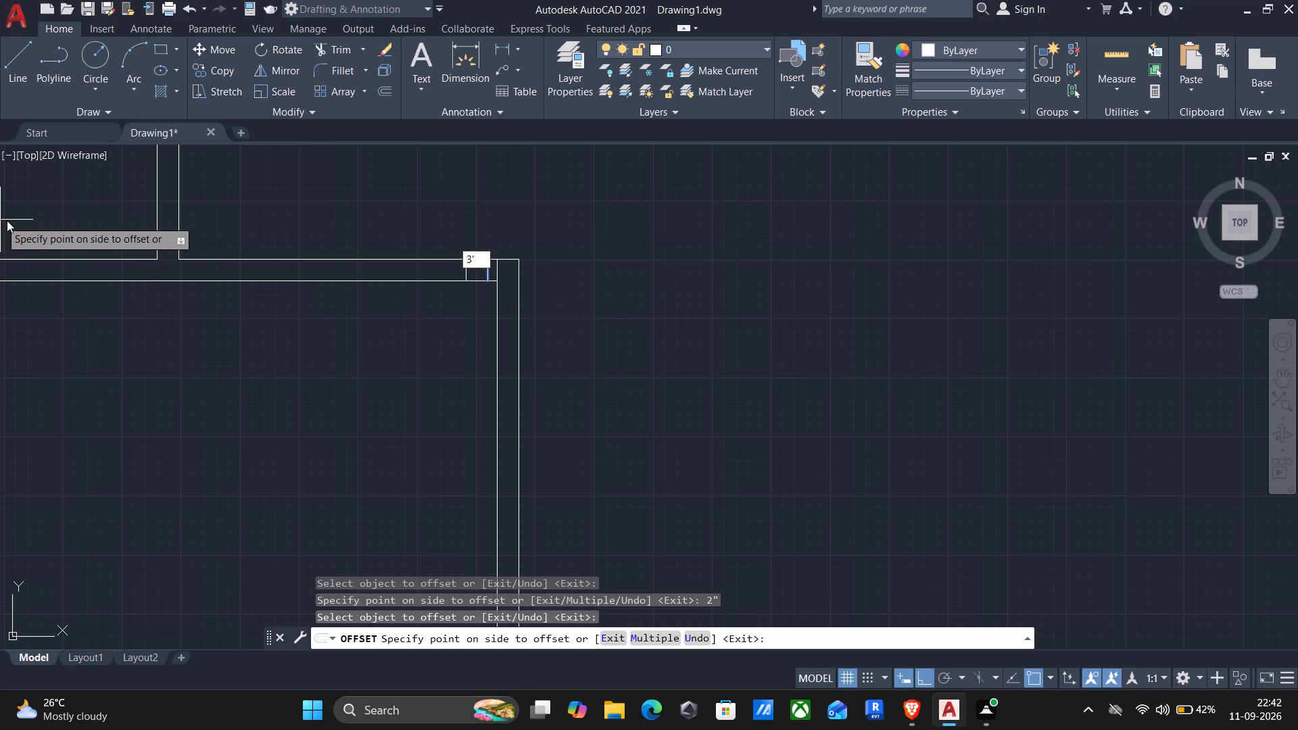
key(2)
key(shift+quotedbl)
key(Return)
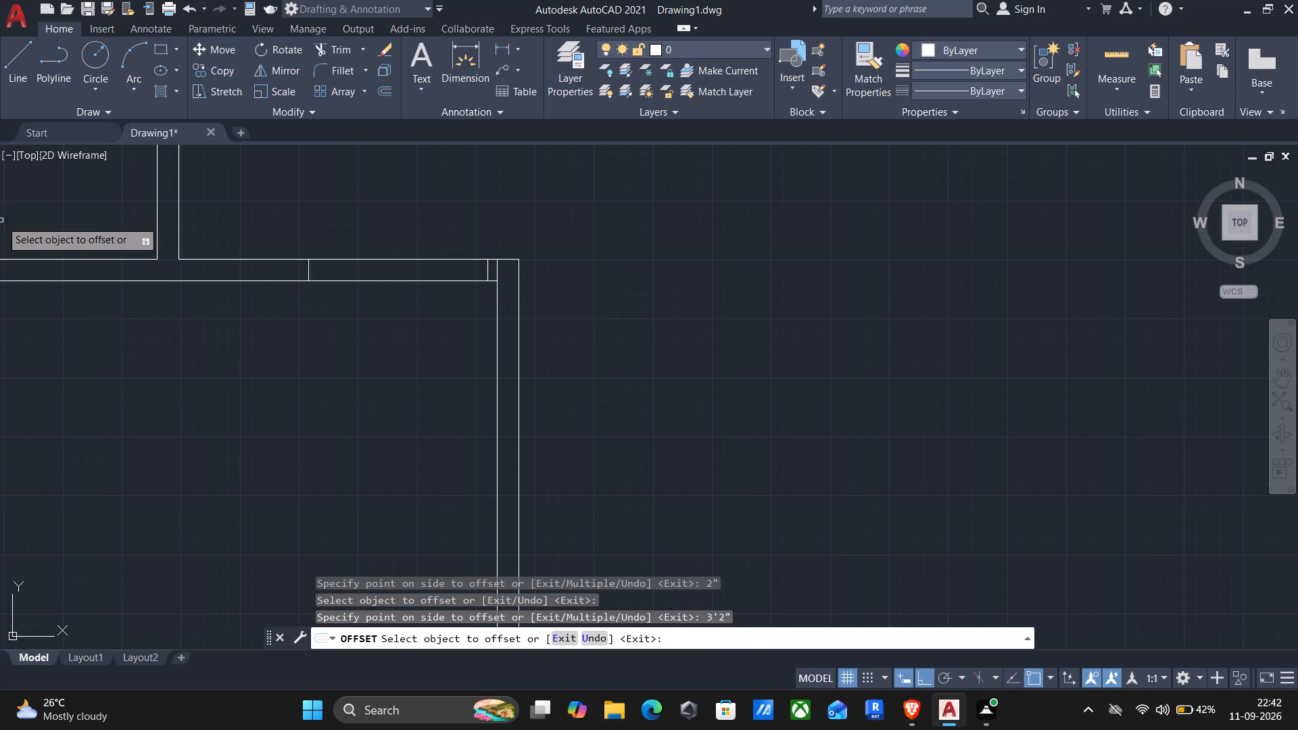
Mark another opening at the left end of the same wall, offsetting its end segment 2" right and the new line 2'6" further.
scroll(483, 395, down, 2)
middle_drag(569, 435, 595, 262)
scroll(595, 265, down, 1)
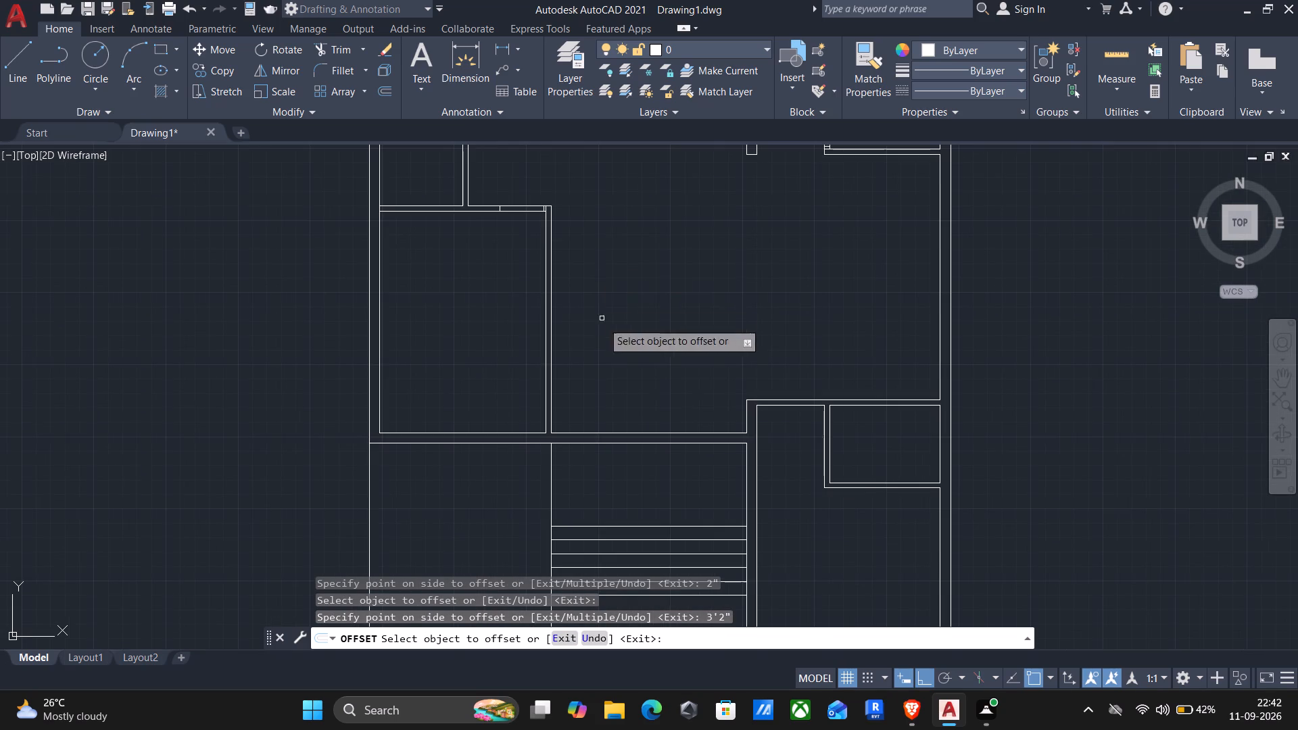
middle_drag(673, 417, 654, 358)
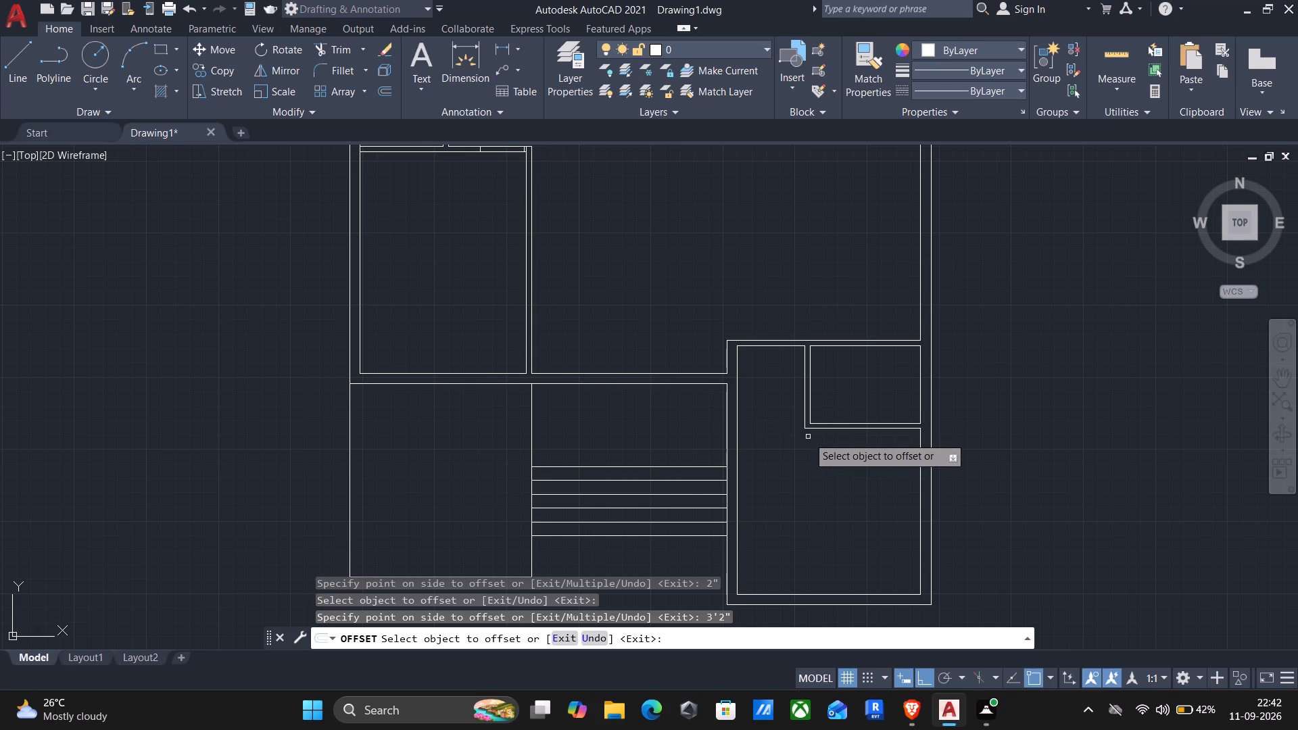
middle_drag(697, 335, 675, 428)
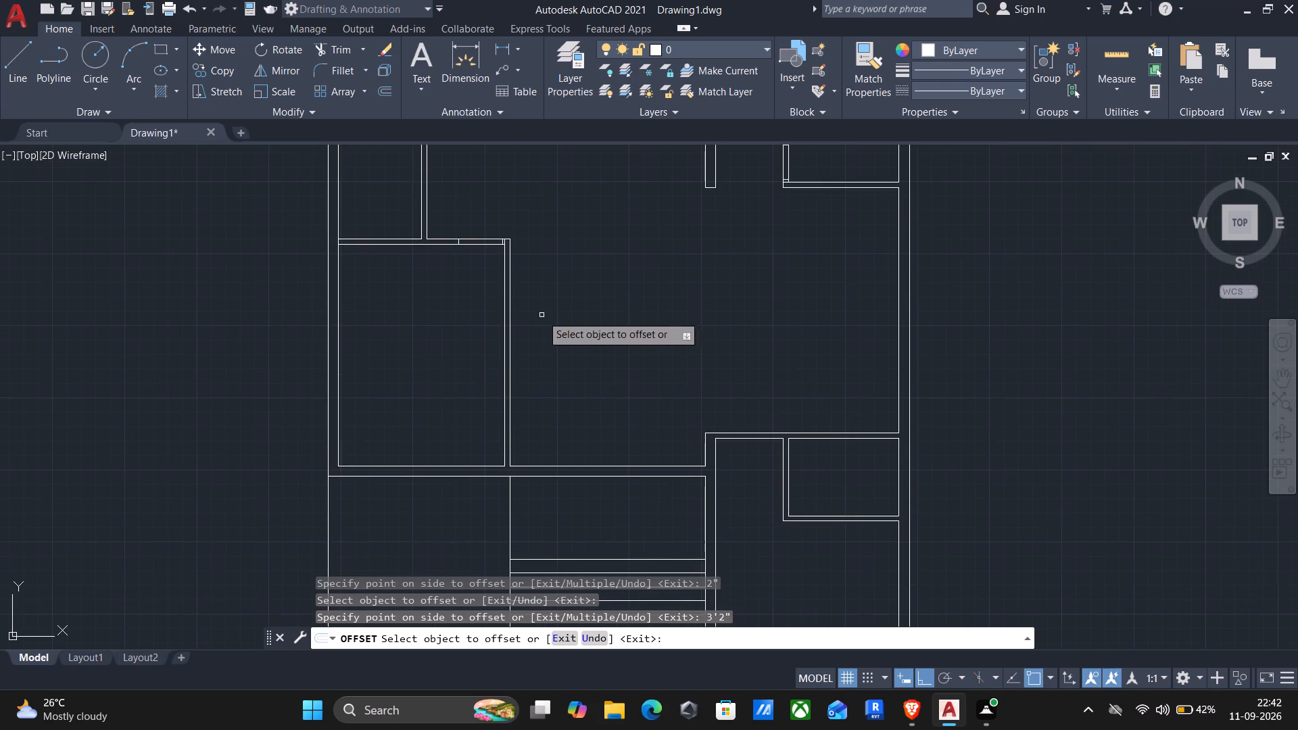
middle_drag(526, 339, 531, 385)
key(Escape)
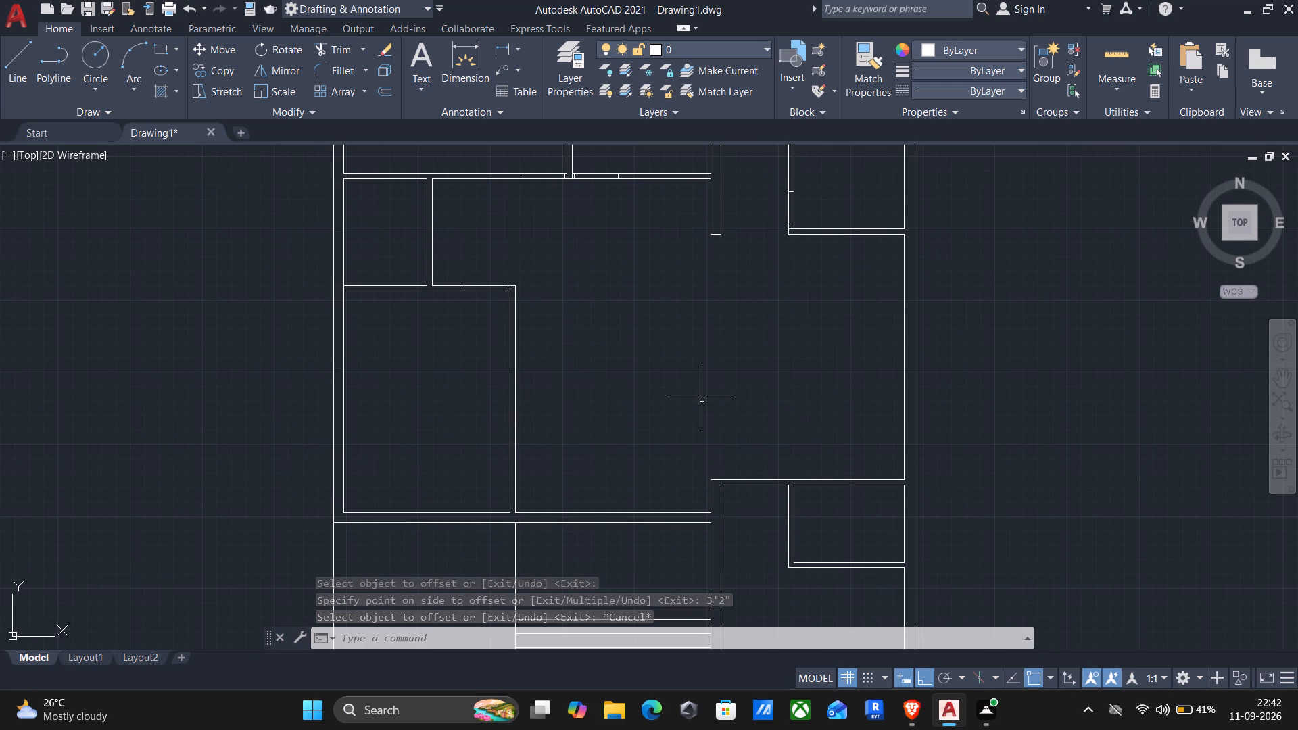
key(o)
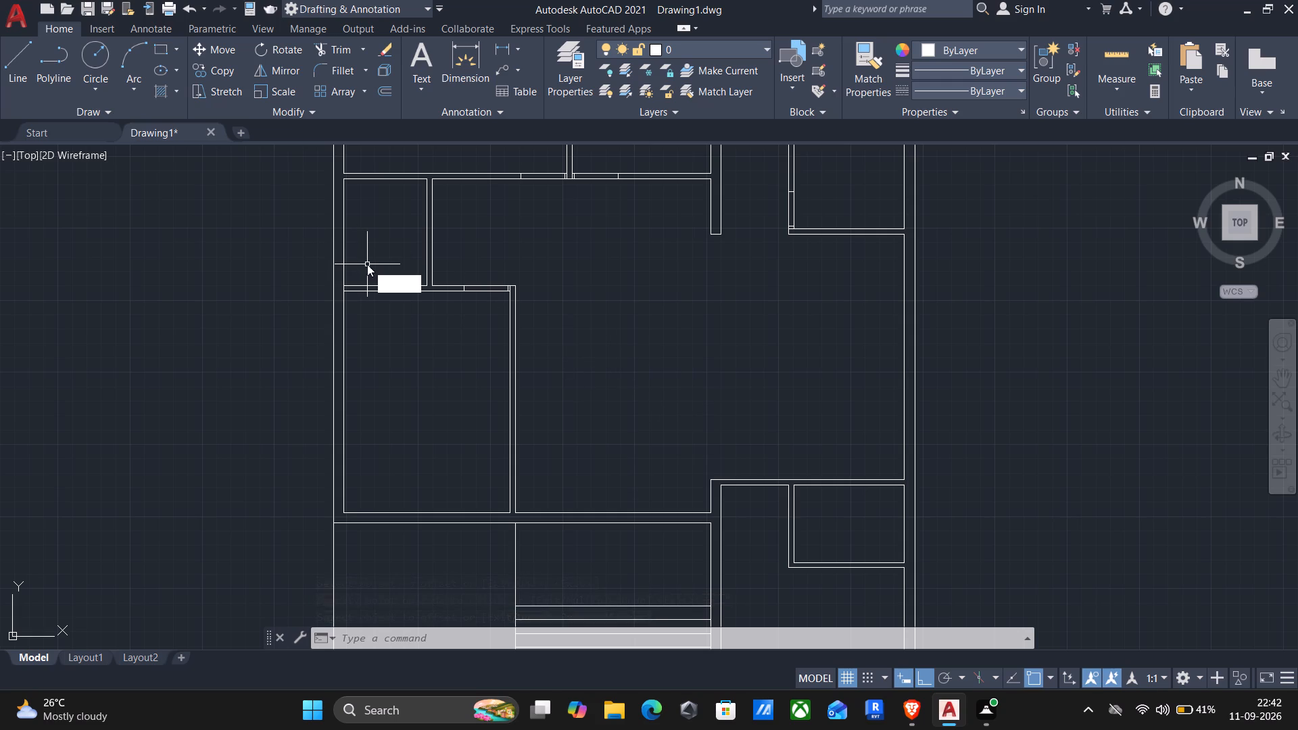
key(Return)
scroll(377, 287, up, 2)
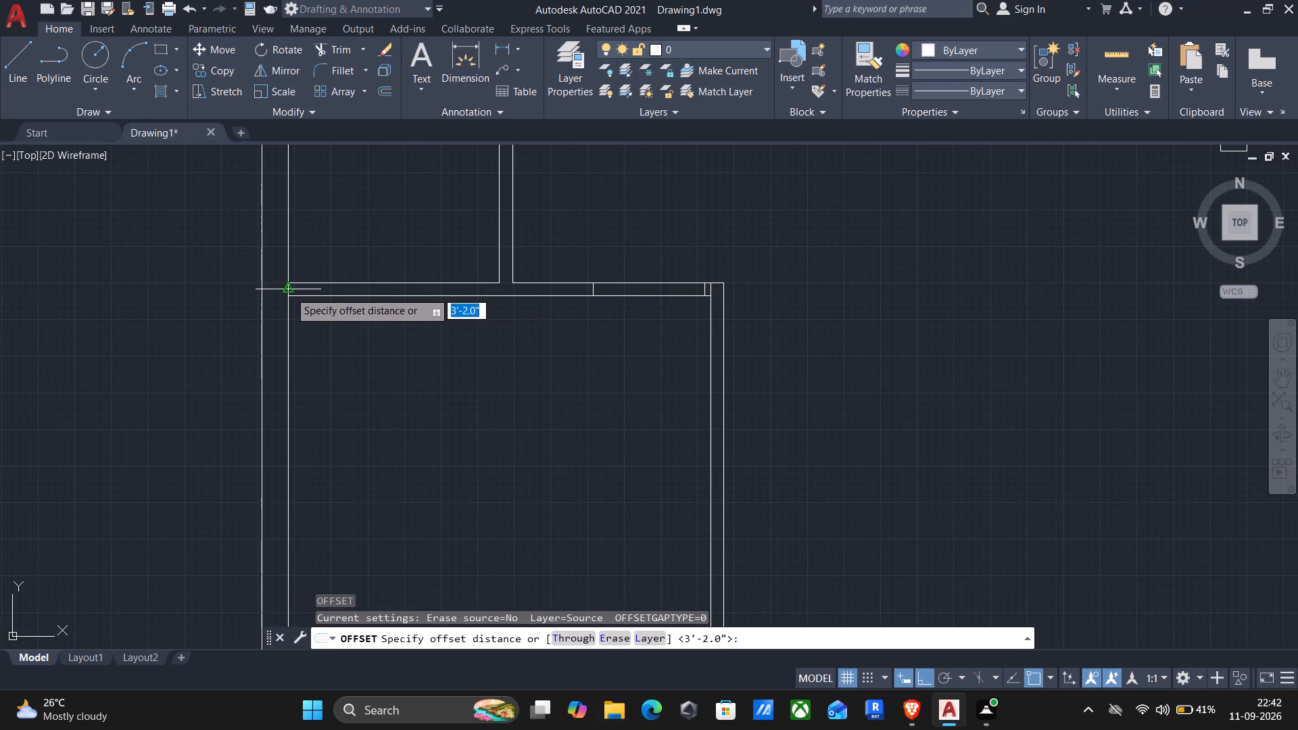
click(288, 293)
click(307, 290)
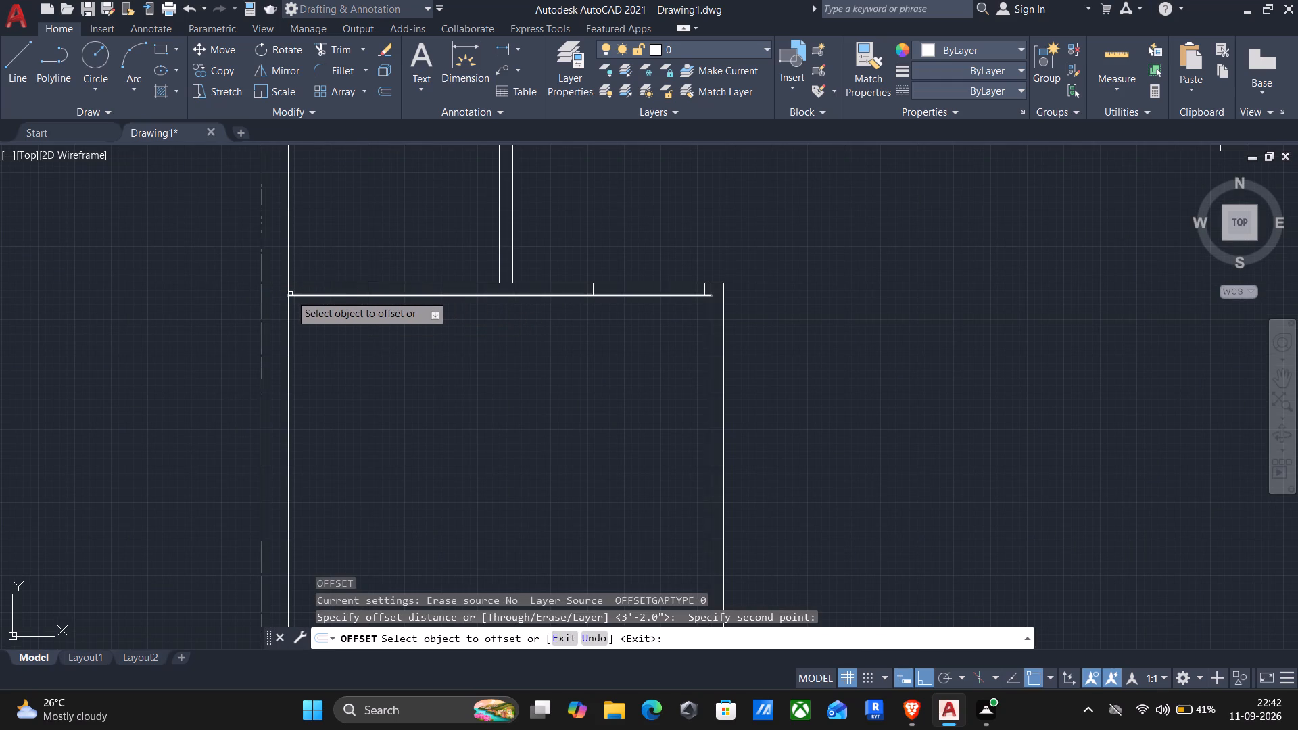
click(290, 293)
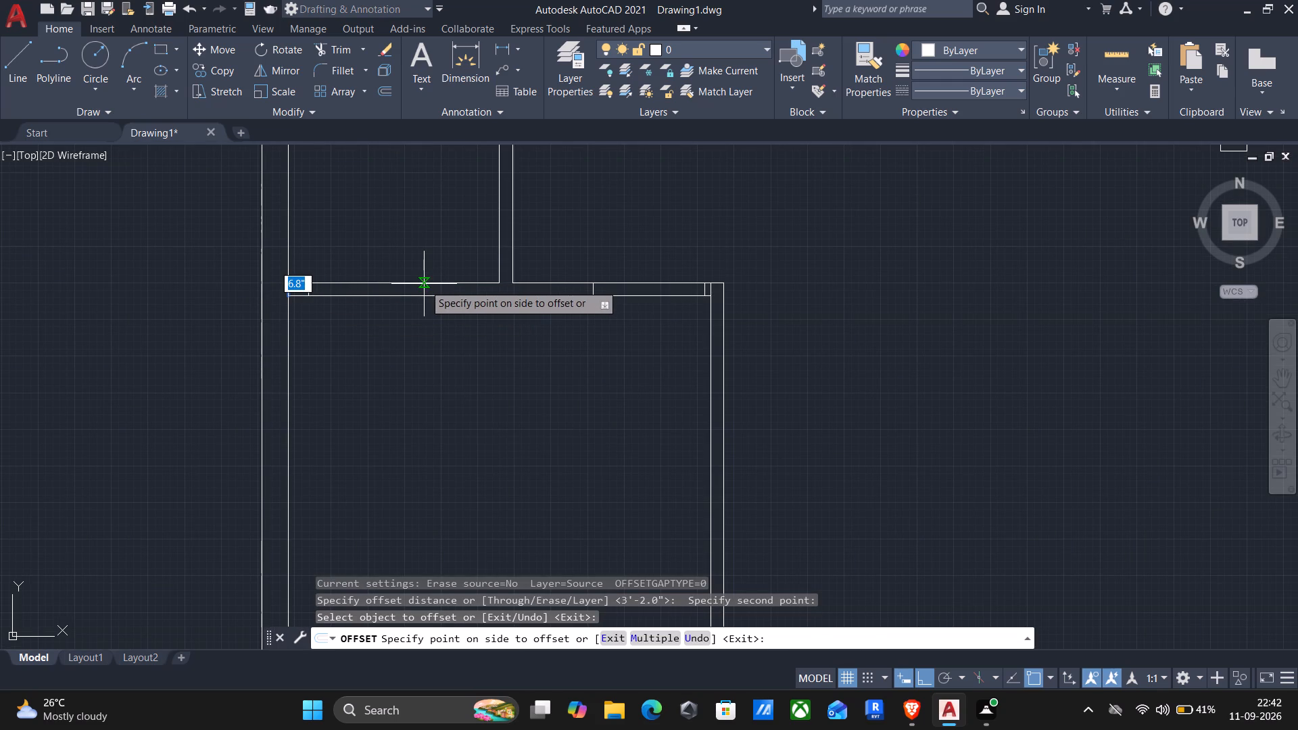
text(2")
key(Return)
scroll(322, 295, up, 3)
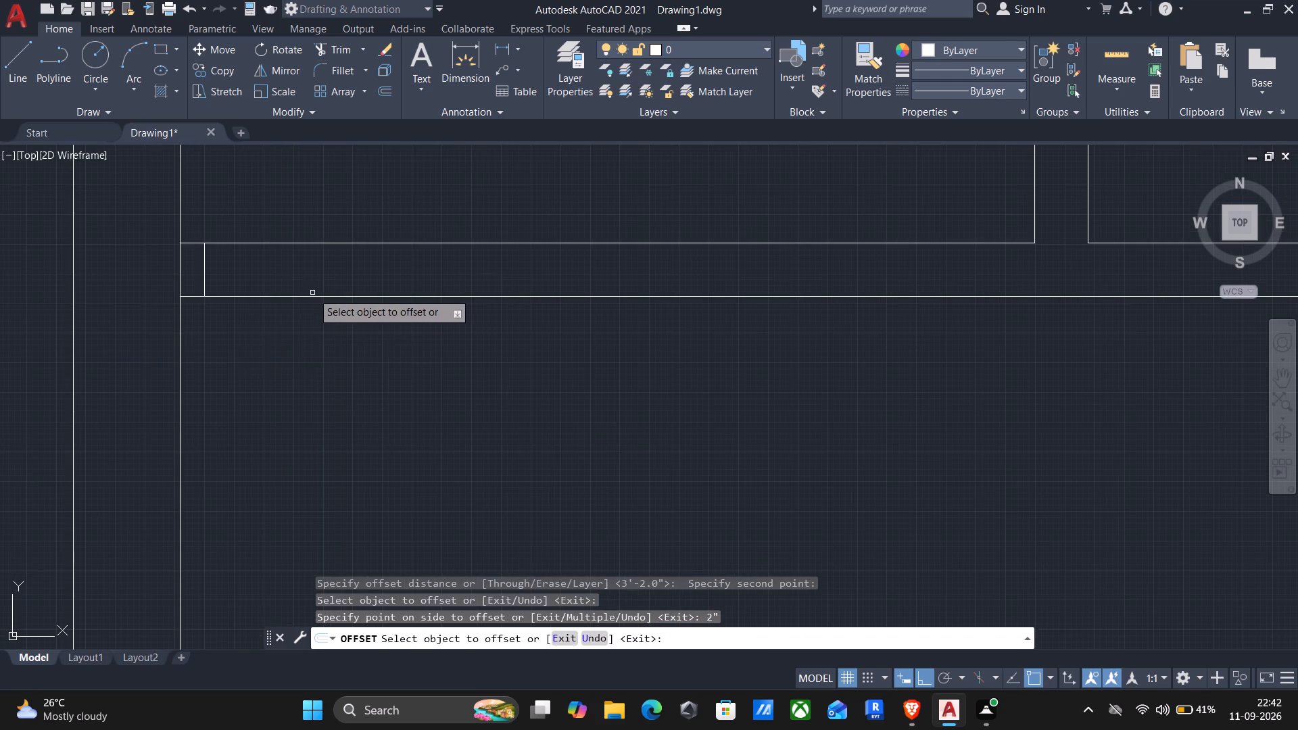
click(203, 262)
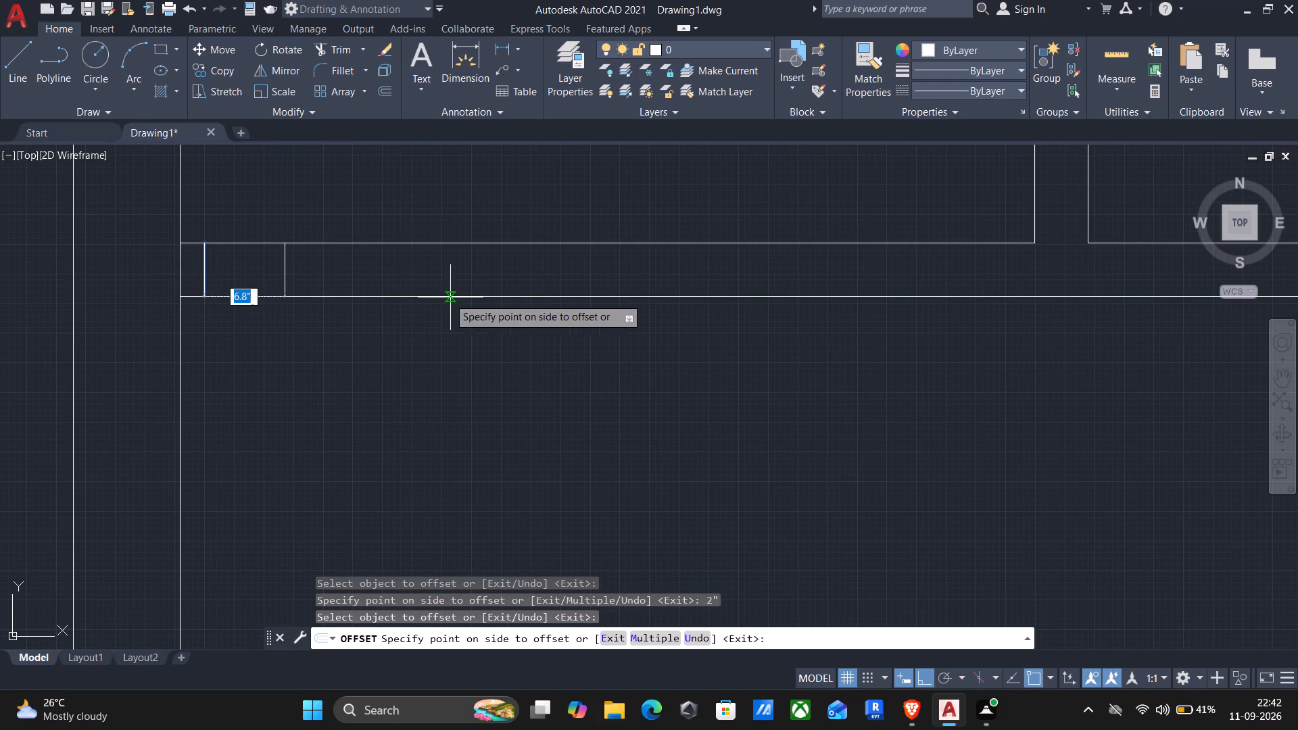
text(2'6")
key(Return)
Examine the door openings marked so far and the remaining walls across the floor plan.
scroll(462, 299, down, 1)
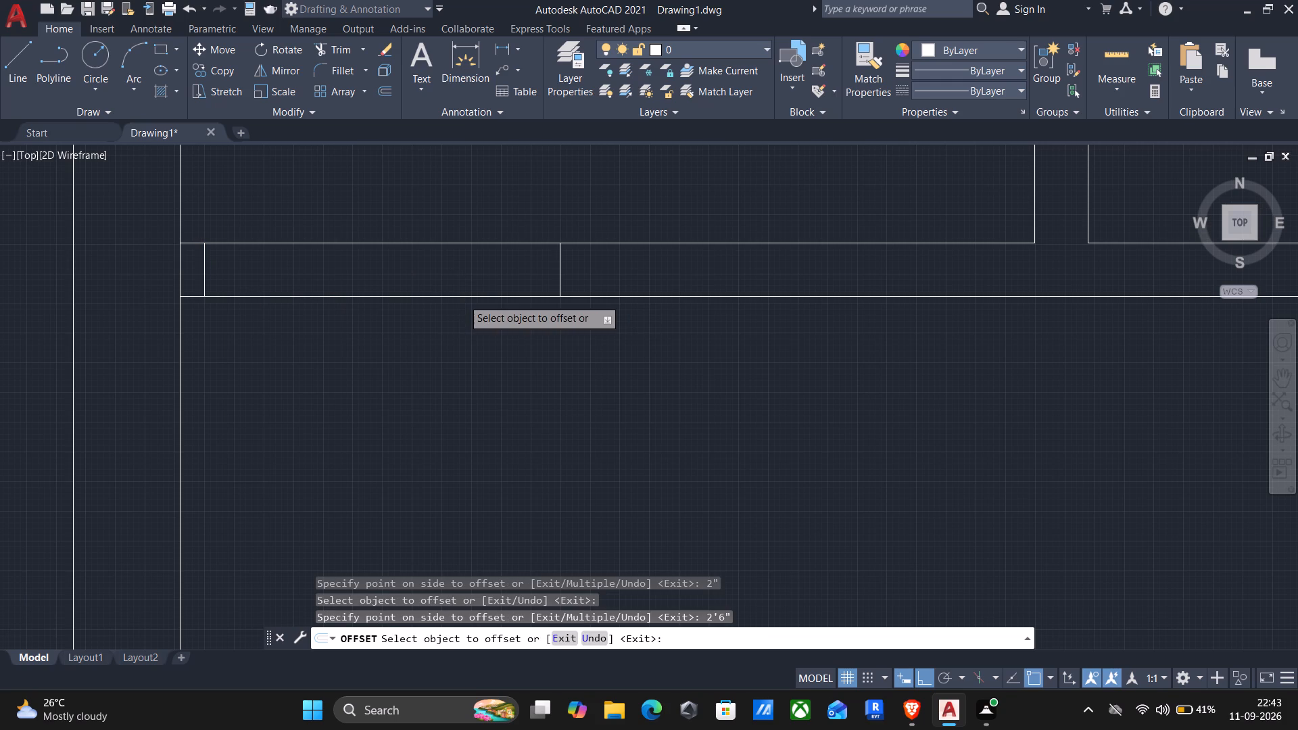
scroll(496, 347, down, 1)
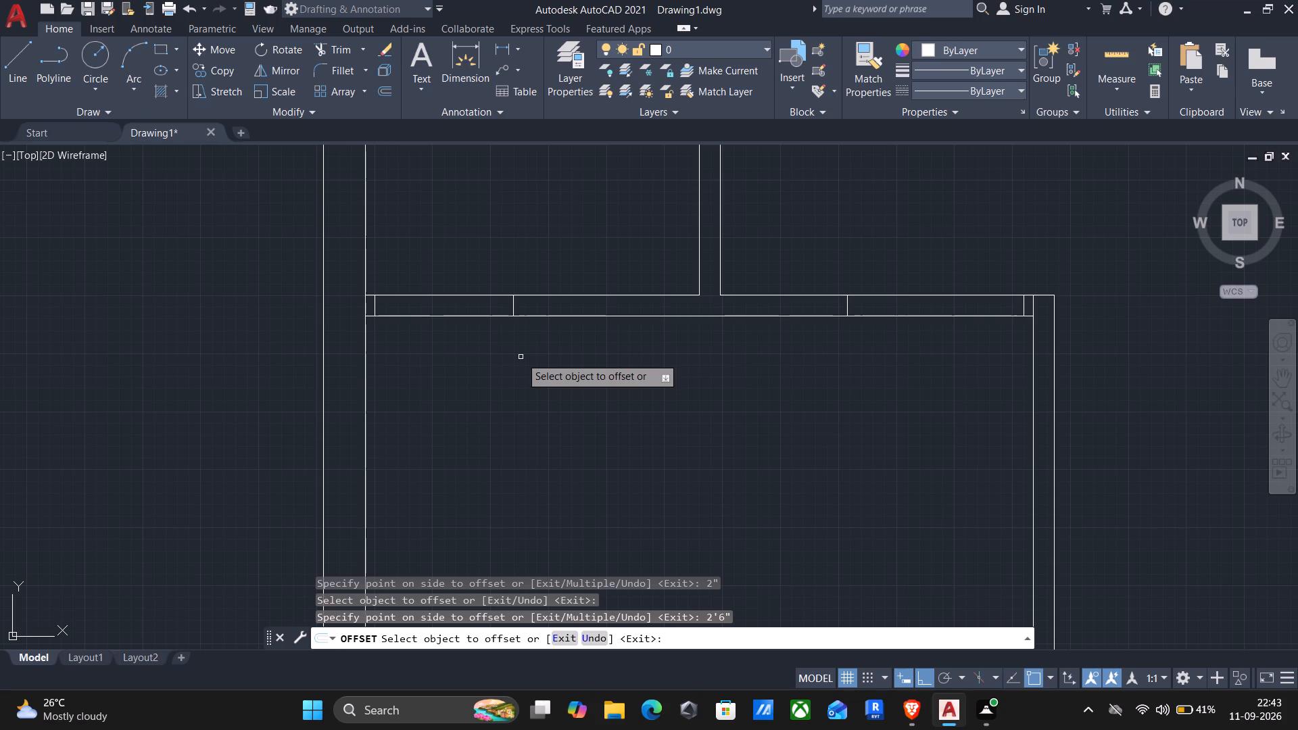
scroll(593, 376, down, 1)
middle_drag(614, 405, 610, 410)
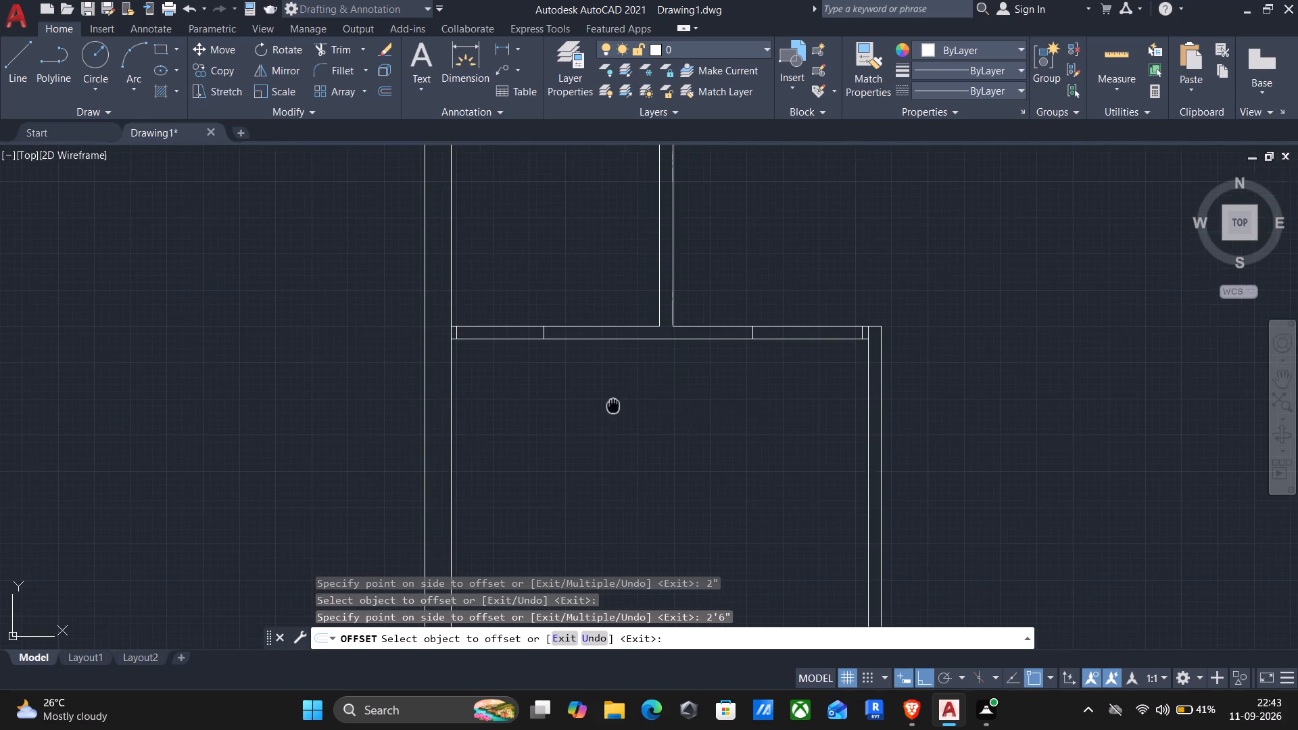
middle_drag(610, 410, 554, 472)
scroll(554, 472, down, 1)
middle_click(578, 481)
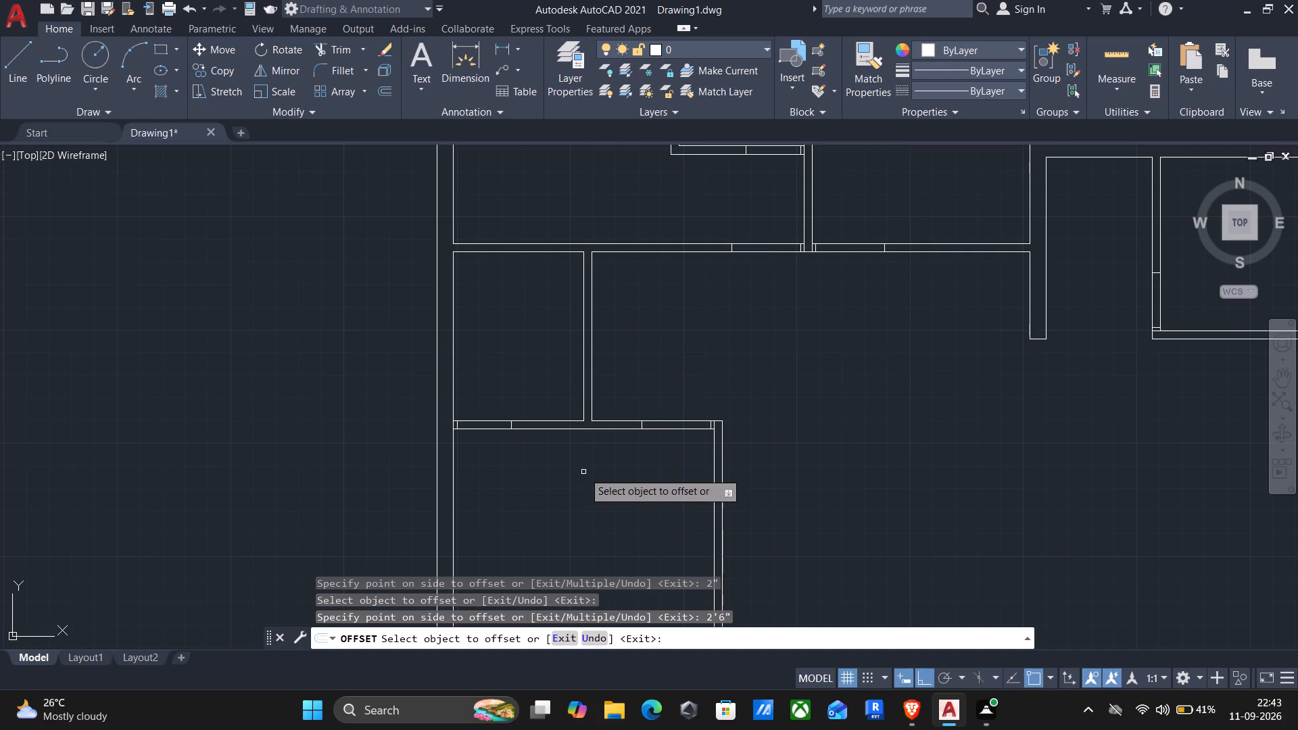
scroll(615, 437, down, 2)
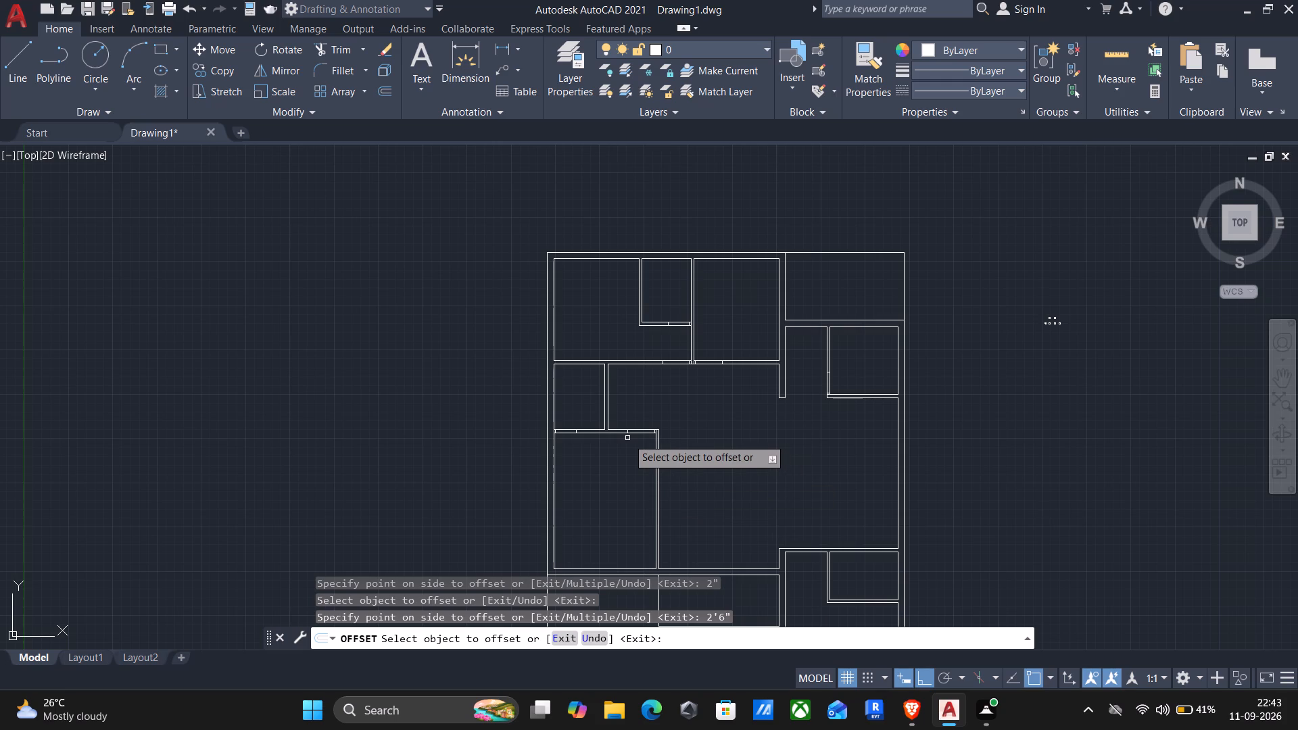
Trim the wall lines across the marked door opening in the upper small room's bottom wall.
key(Escape)
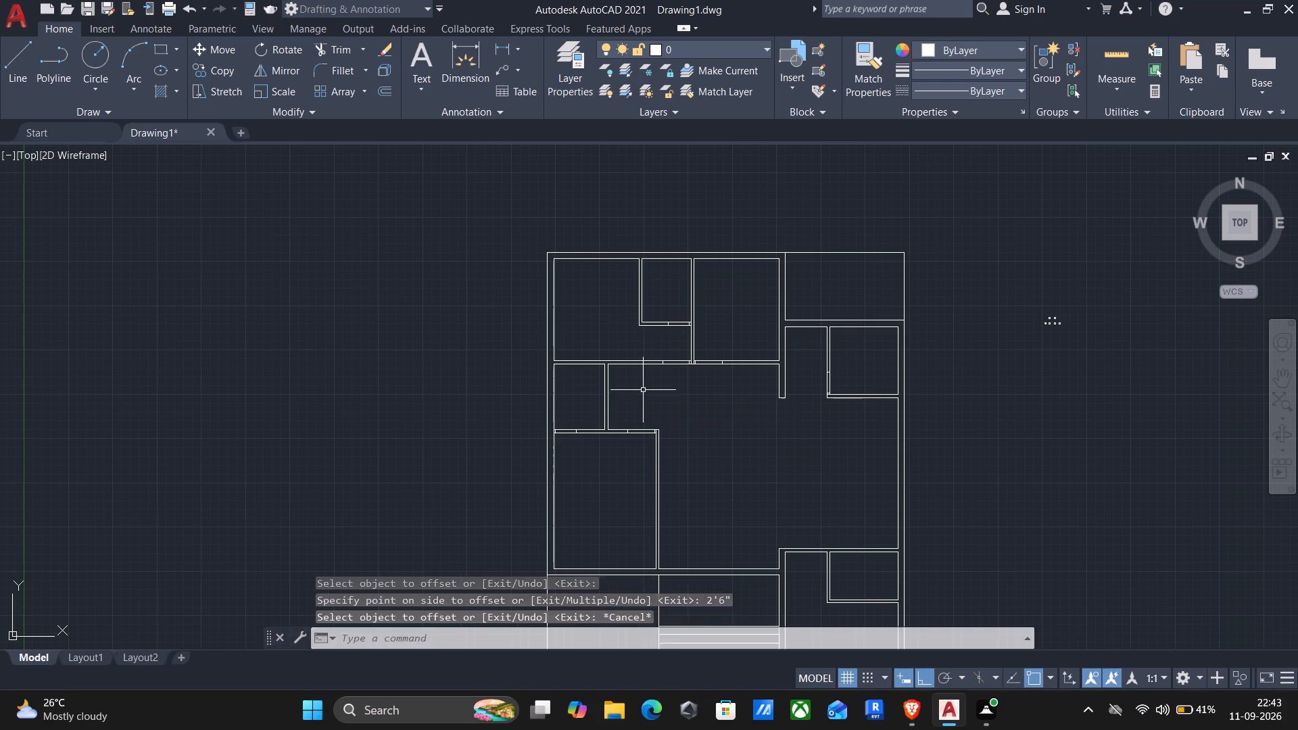
text(tr)
key(Return)
scroll(718, 327, up, 3)
drag(562, 287, 546, 342)
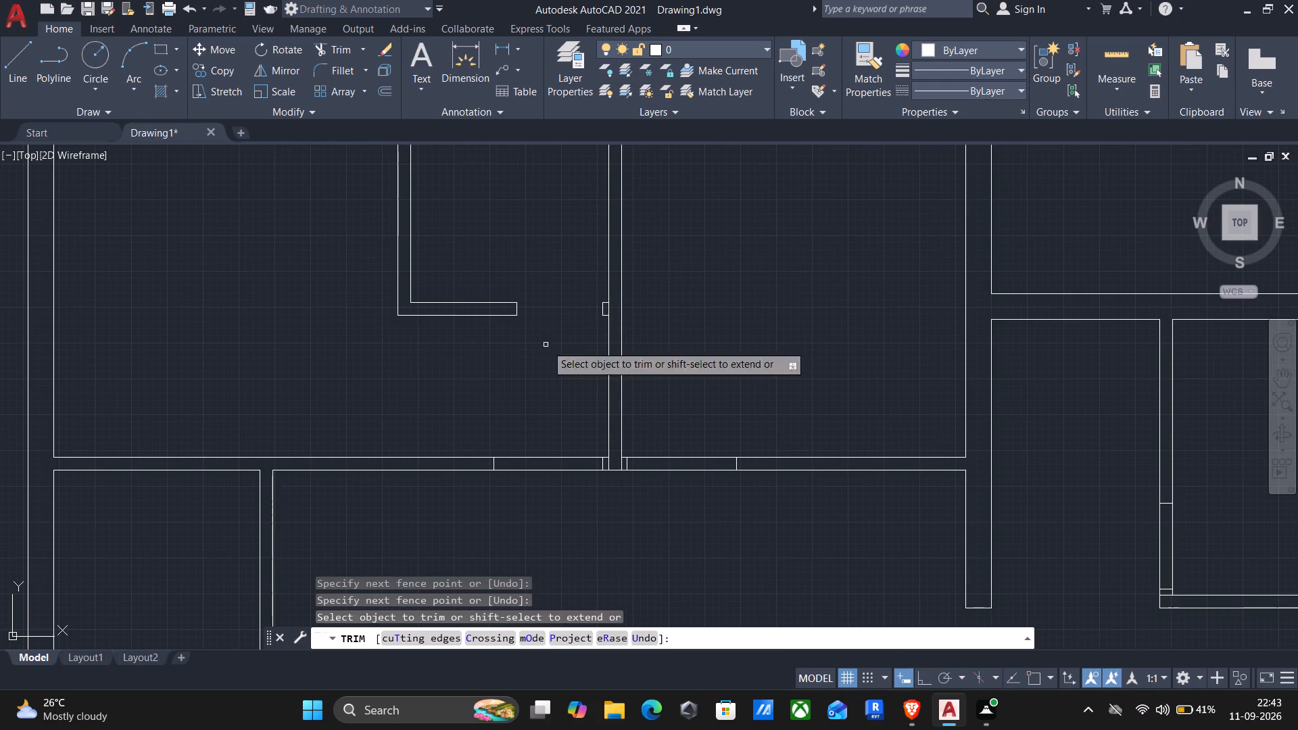
Trim both marked door openings in the wall beneath the upper rooms, and clear the partition lines crossing the stub between them.
drag(556, 427, 563, 504)
scroll(609, 458, up, 3)
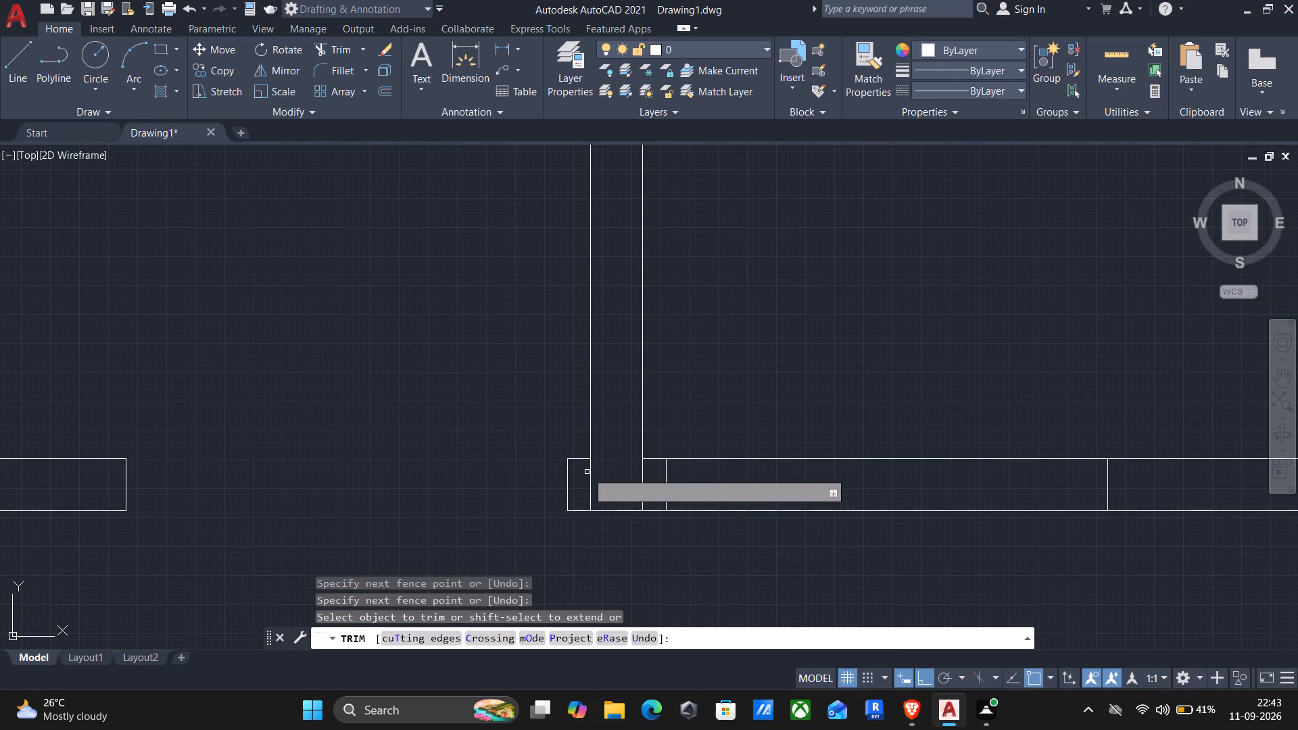
drag(585, 475, 615, 452)
drag(646, 474, 646, 473)
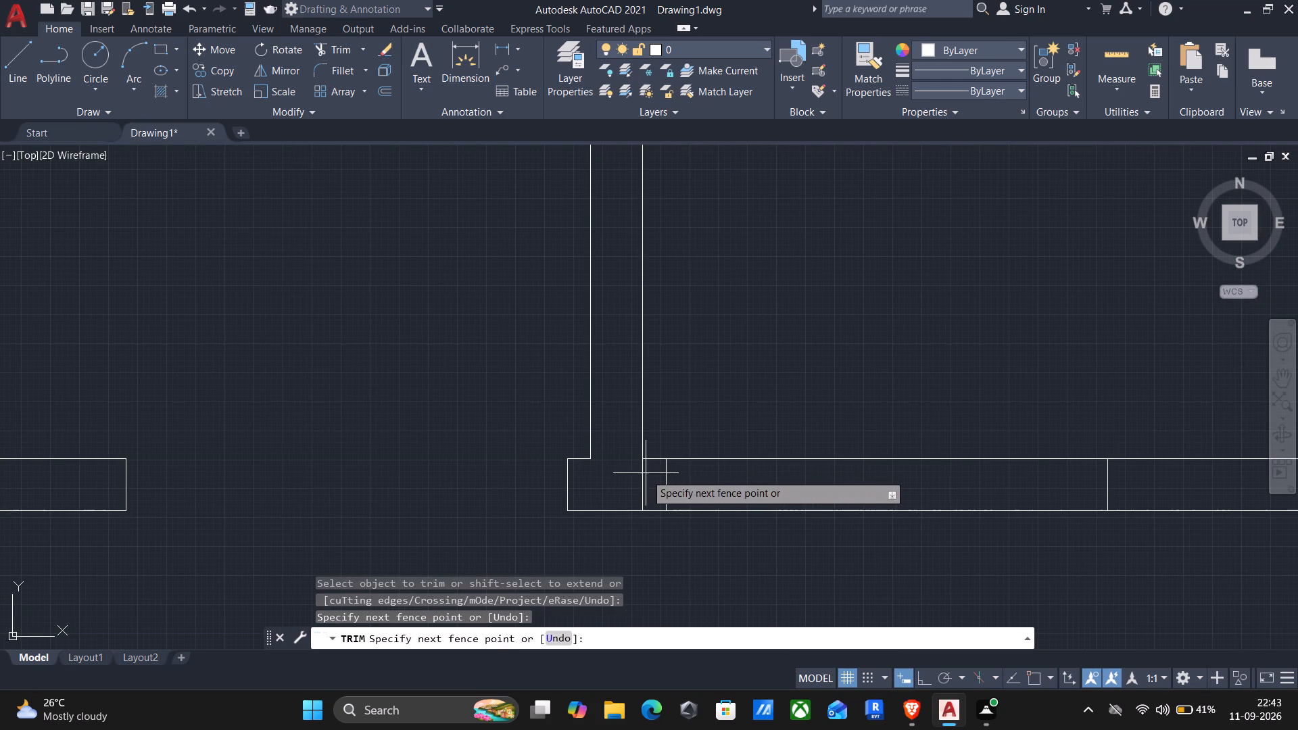
drag(646, 473, 627, 489)
drag(808, 421, 813, 532)
scroll(813, 526, down, 3)
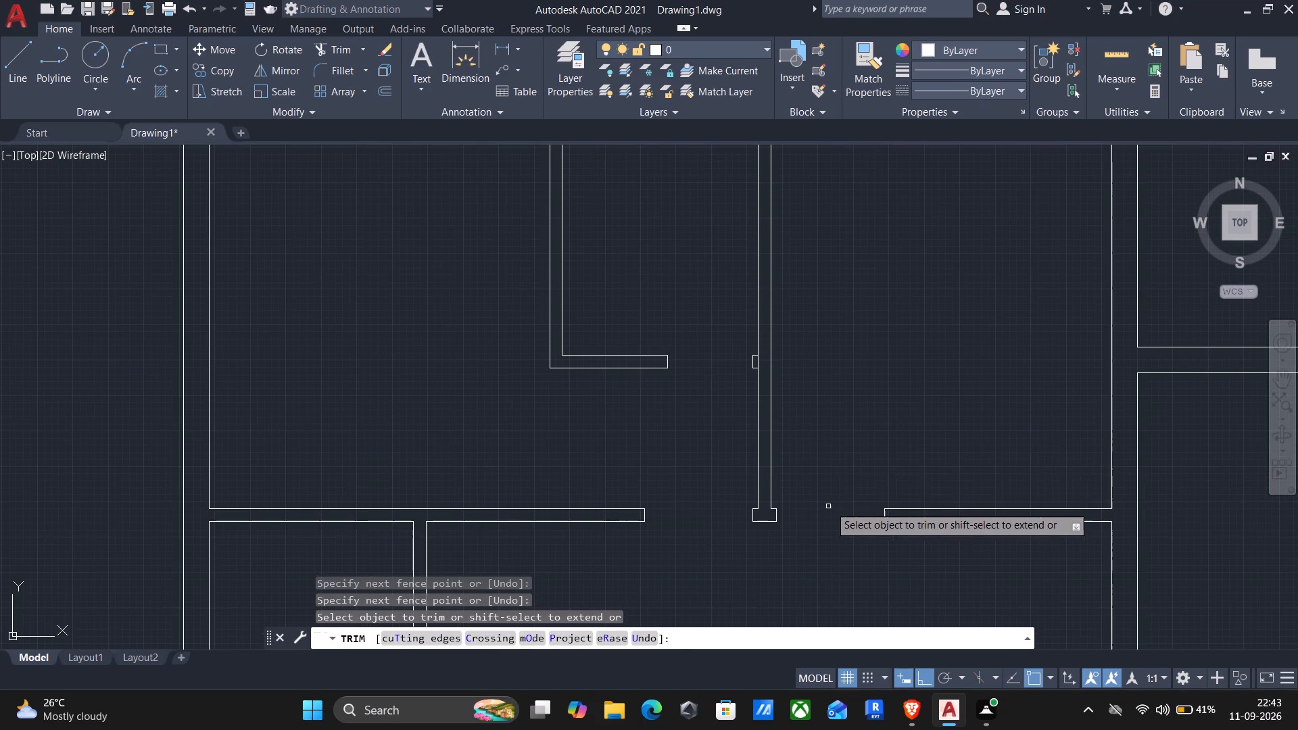
Trim the partition line running behind the short stub at the upper small room's door opening.
scroll(751, 351, up, 3)
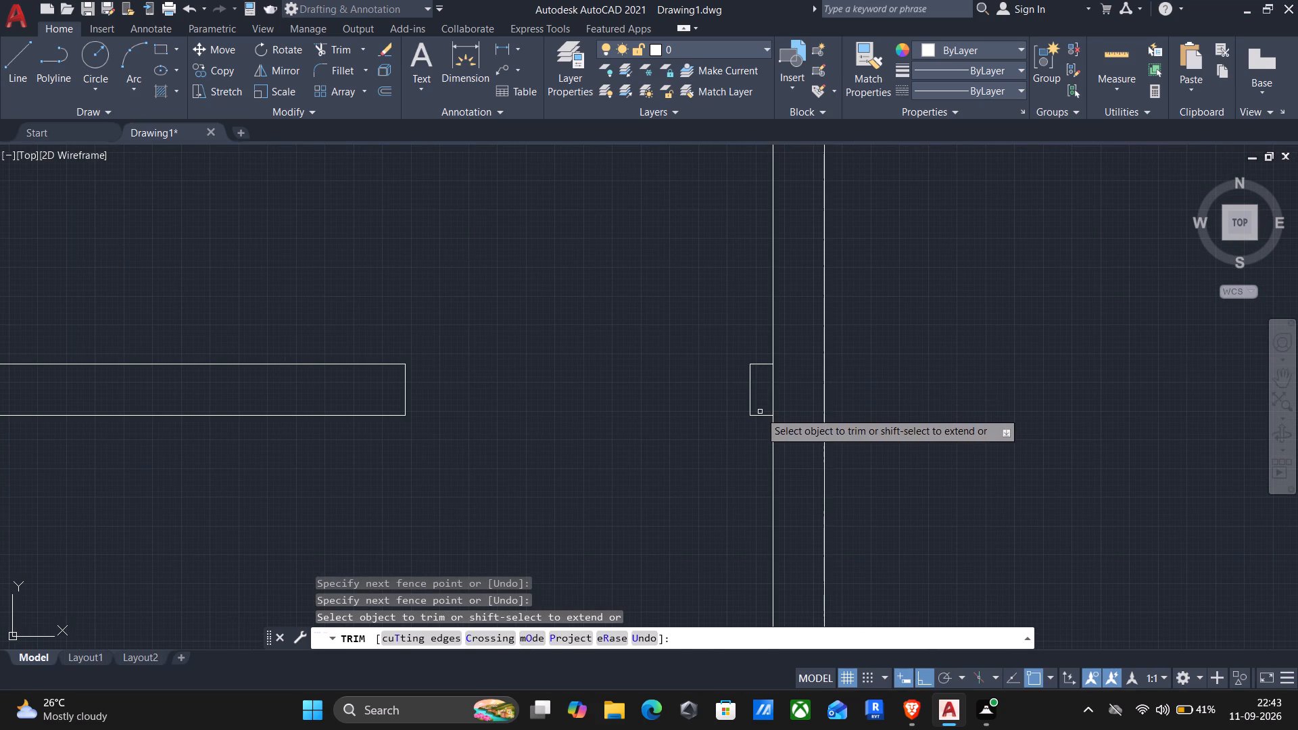
click(777, 383)
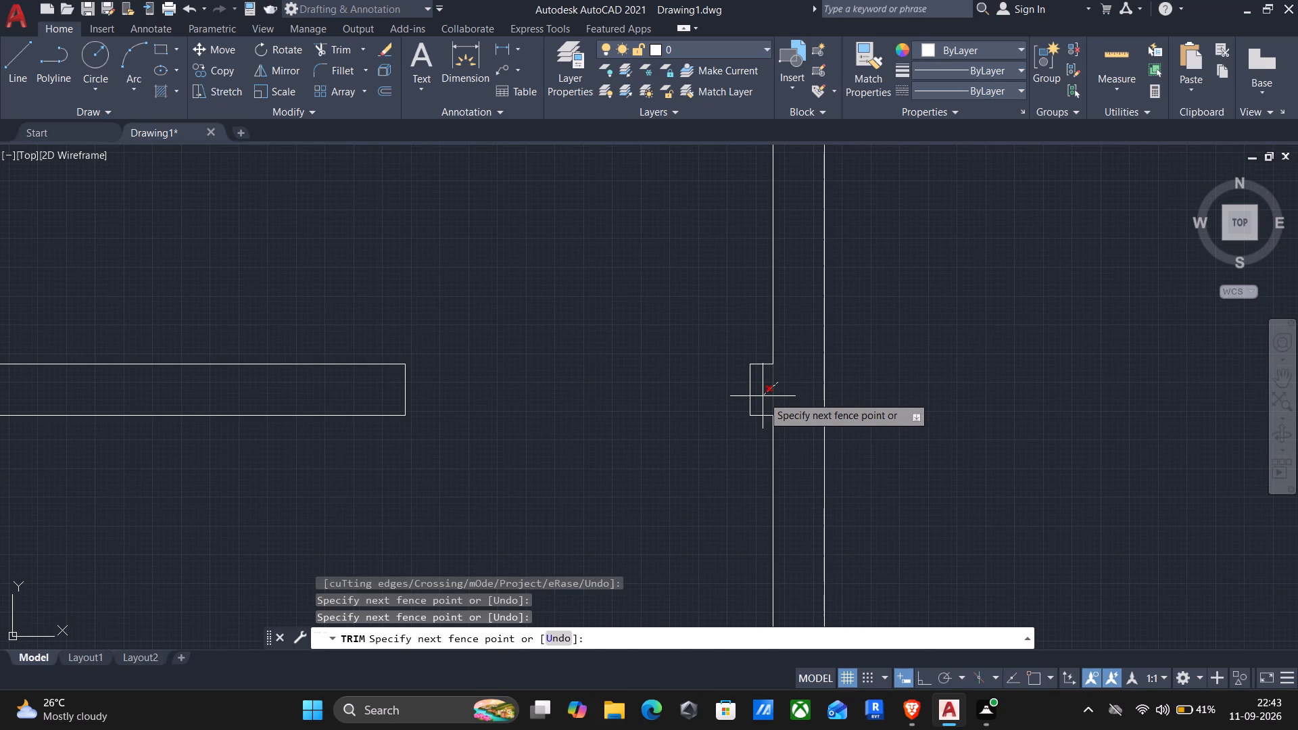
click(769, 392)
scroll(777, 458, down, 3)
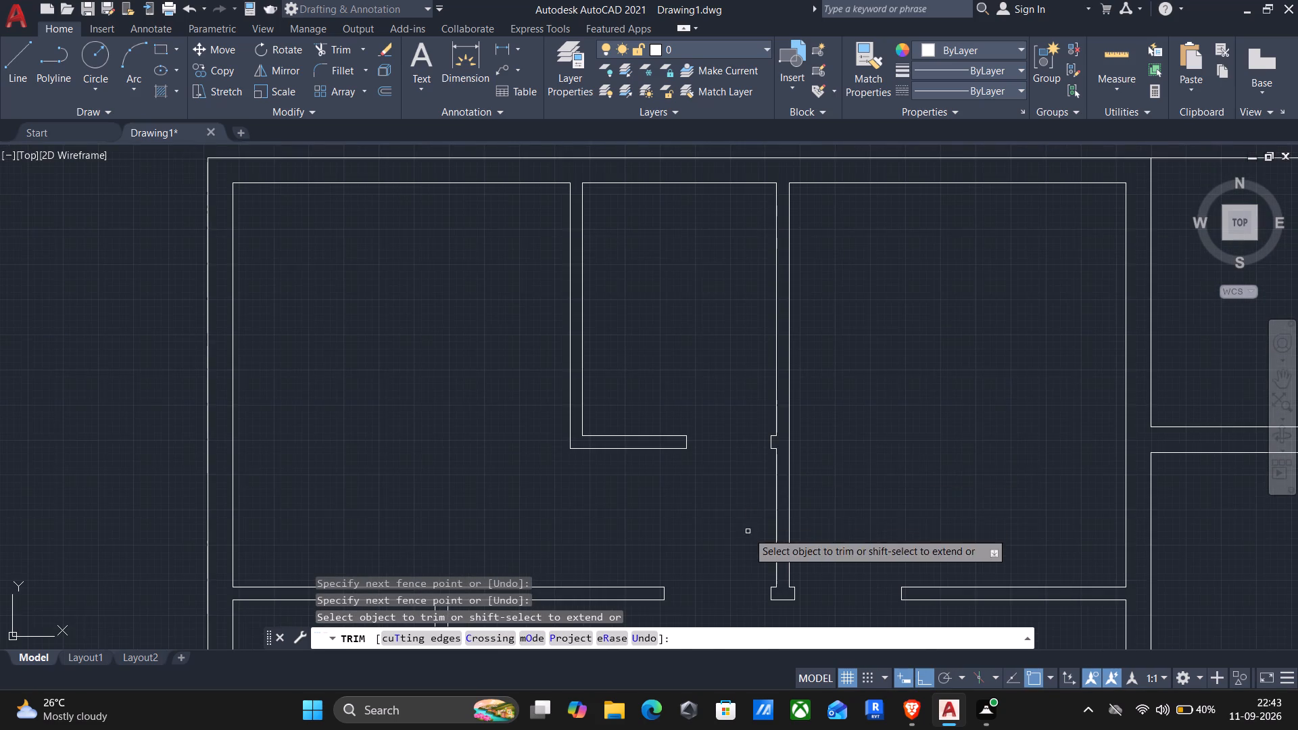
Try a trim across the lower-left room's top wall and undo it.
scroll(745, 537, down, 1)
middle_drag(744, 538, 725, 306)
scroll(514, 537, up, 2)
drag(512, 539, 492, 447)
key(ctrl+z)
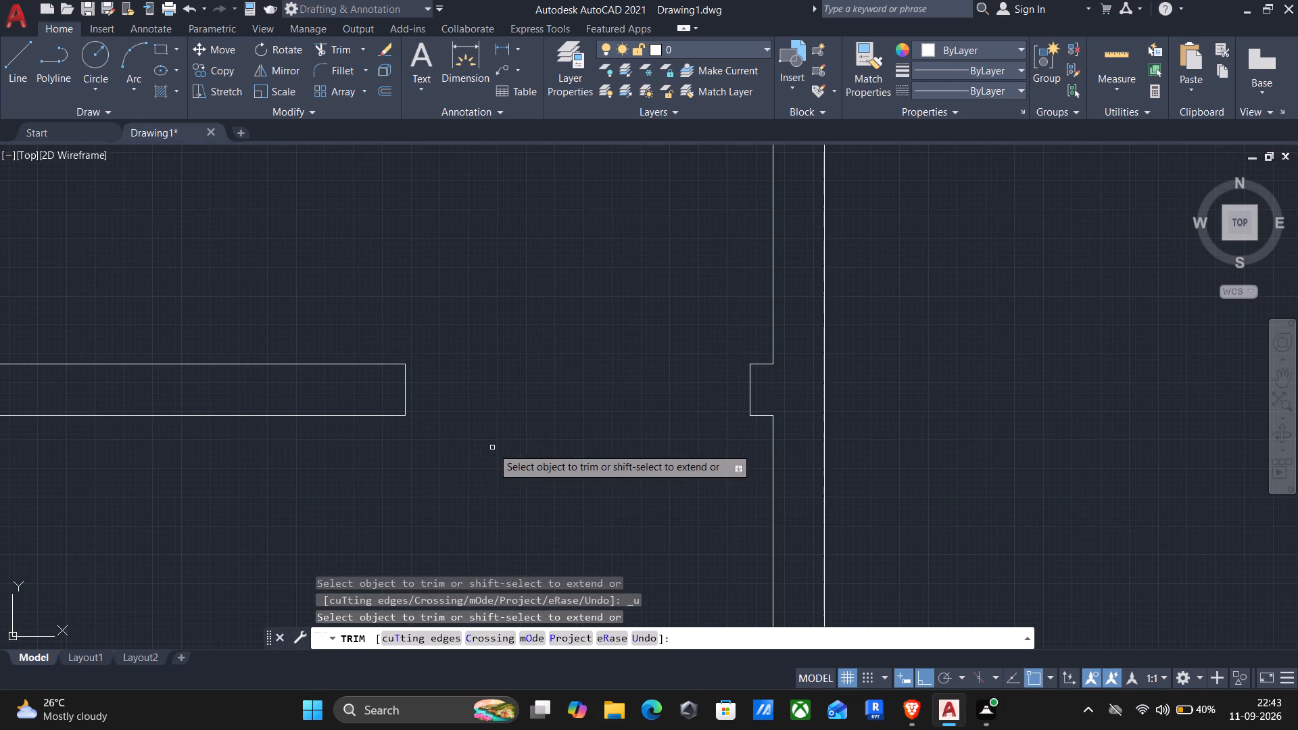
Trim the left door opening in the lower-left room's top wall, and remove the wall line behind its stub at the outer wall.
scroll(332, 455, down, 3)
middle_drag(312, 379, 334, 335)
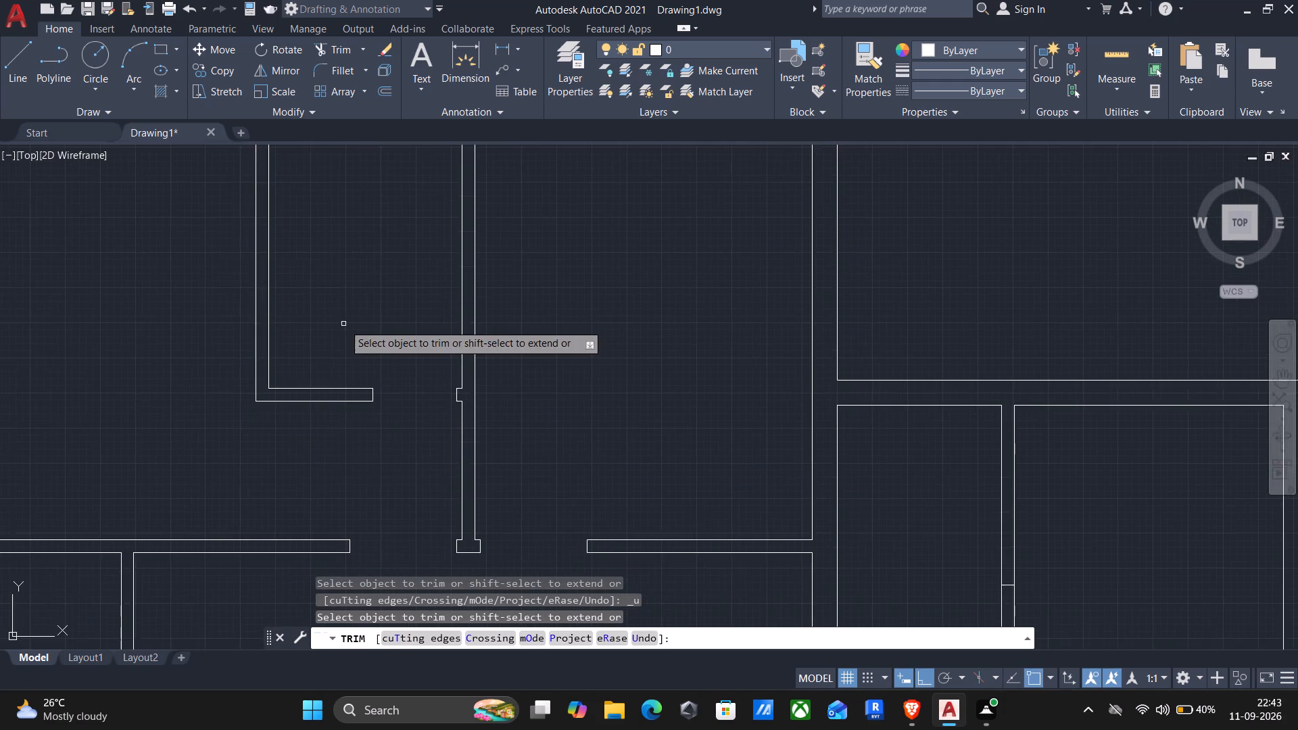
scroll(343, 324, down, 3)
scroll(236, 466, up, 3)
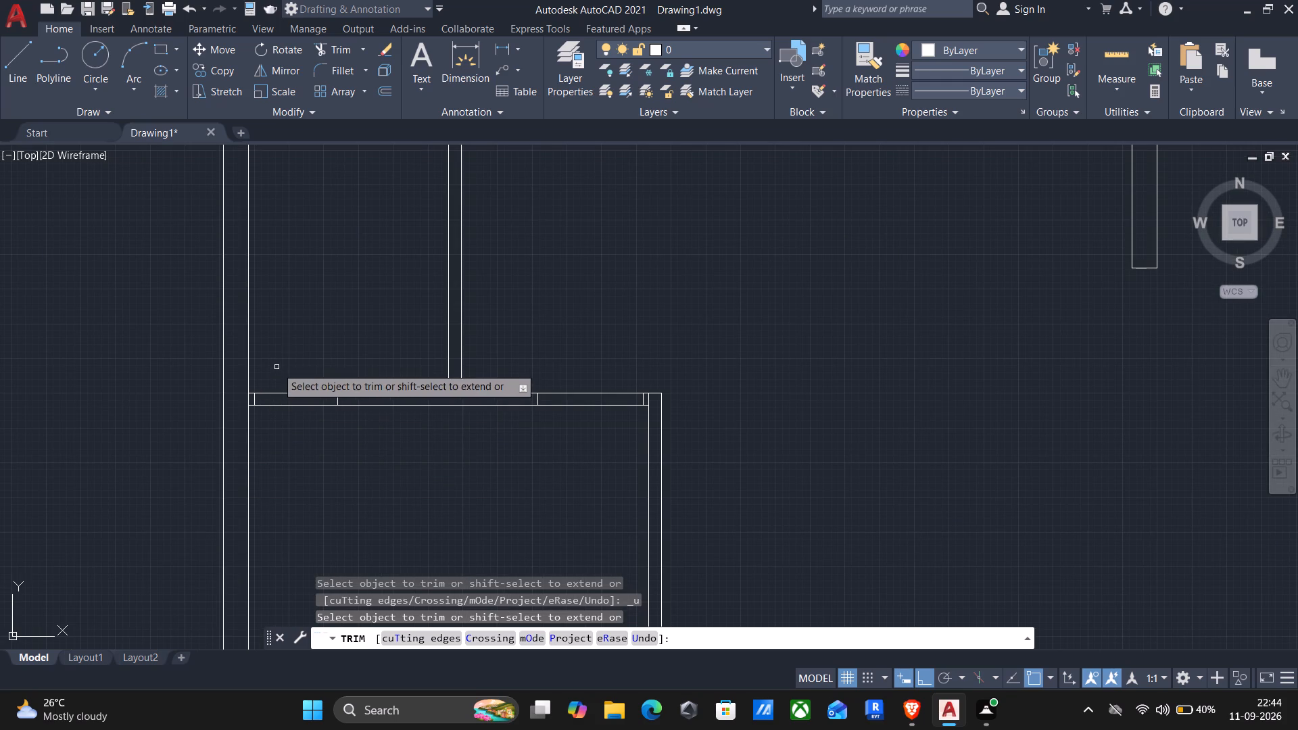
drag(280, 362, 289, 437)
scroll(272, 420, up, 4)
drag(124, 310, 96, 323)
scroll(96, 323, down, 4)
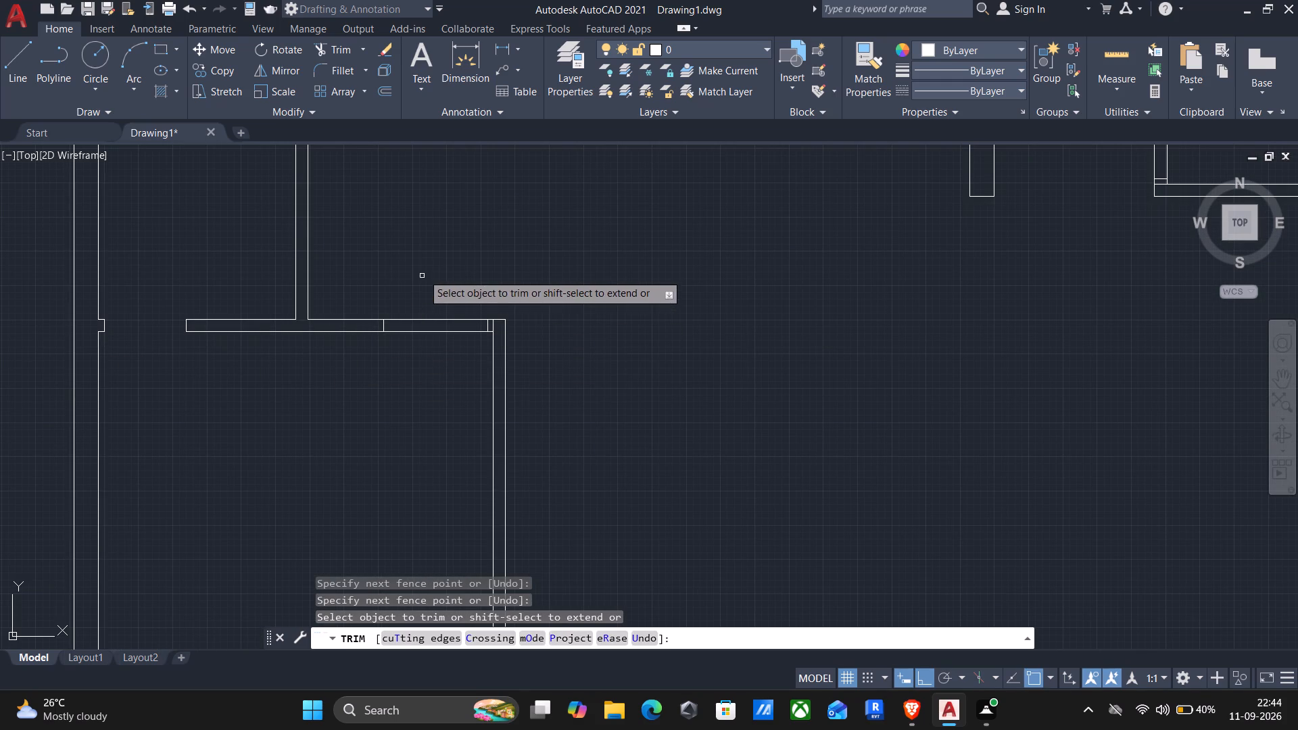
Trim the right door opening in the lower-left room's top wall, and remove the line inside its corner stub.
drag(423, 270, 450, 383)
scroll(477, 324, up, 5)
drag(518, 321, 520, 321)
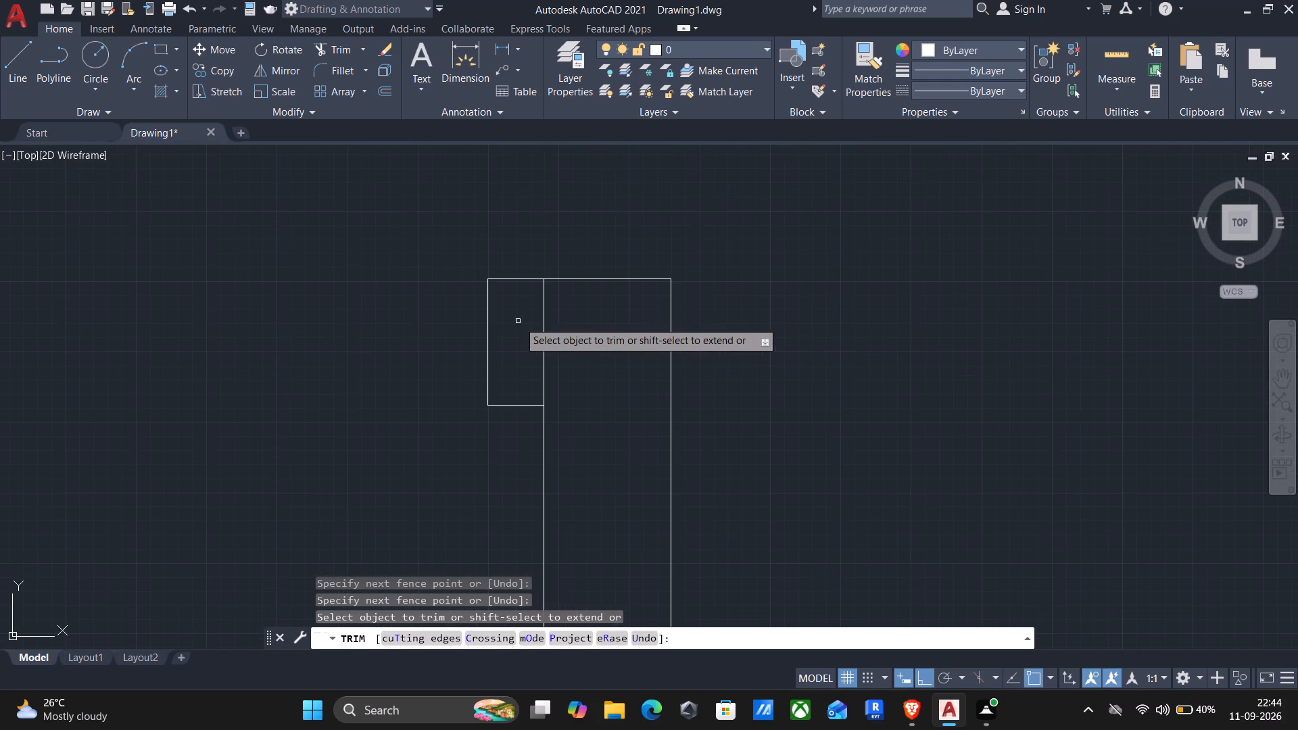
drag(520, 321, 555, 326)
Examine the trimmed door openings and remaining walls across the floor plan, and end the Trim command.
scroll(556, 326, down, 3)
scroll(485, 407, down, 2)
scroll(408, 441, down, 1)
scroll(366, 423, up, 3)
scroll(354, 412, down, 3)
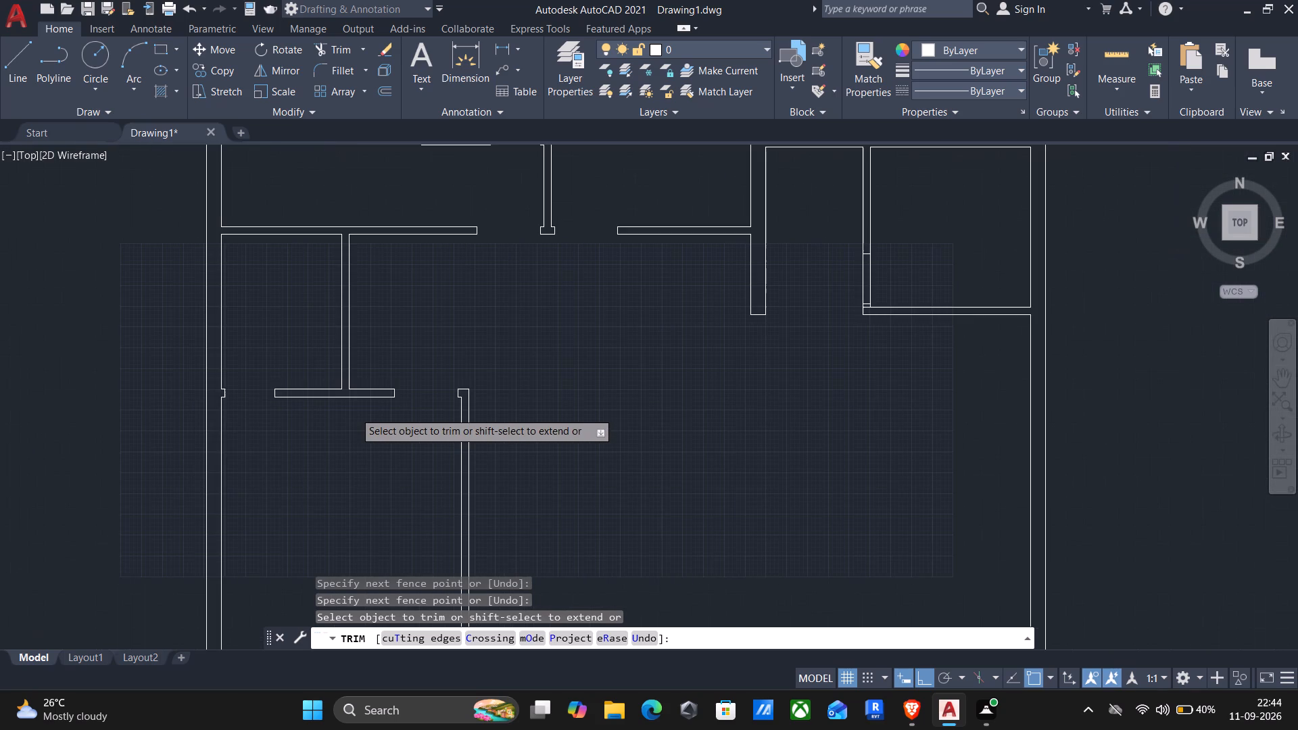
scroll(354, 412, down, 2)
middle_drag(422, 442, 435, 380)
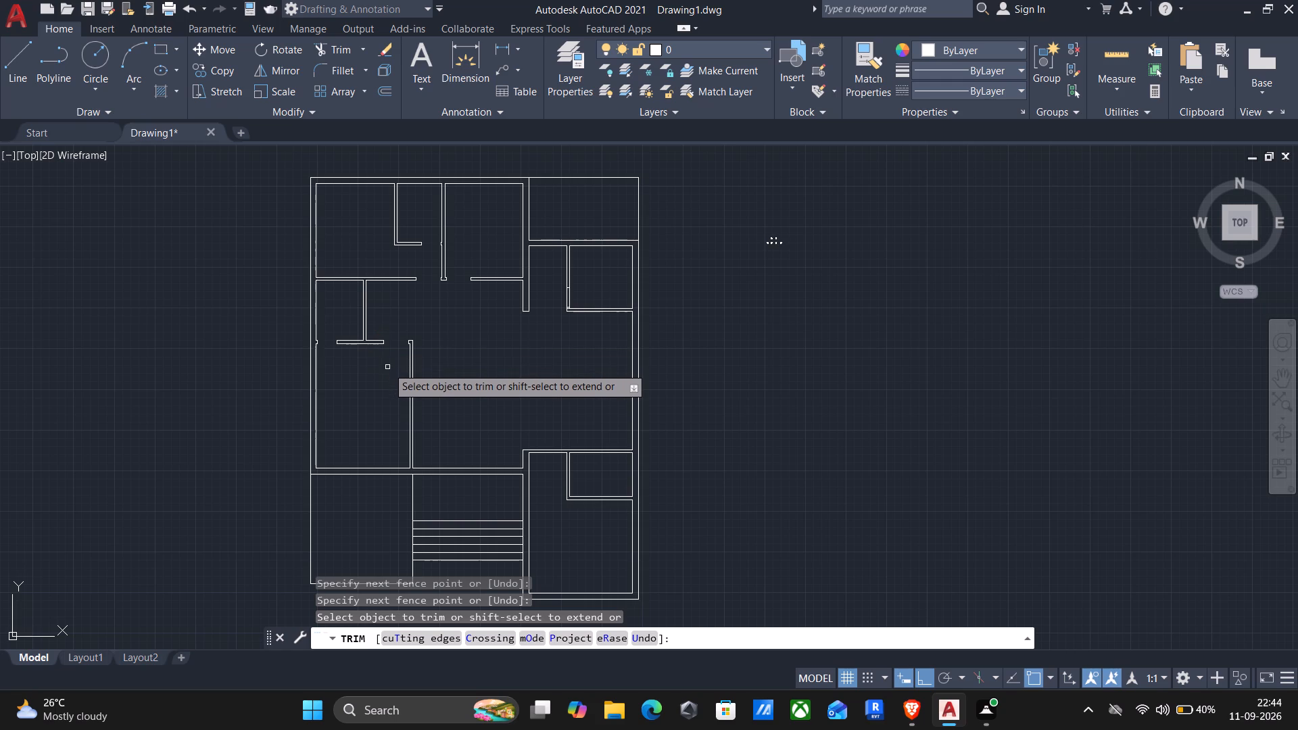
middle_drag(498, 358, 475, 391)
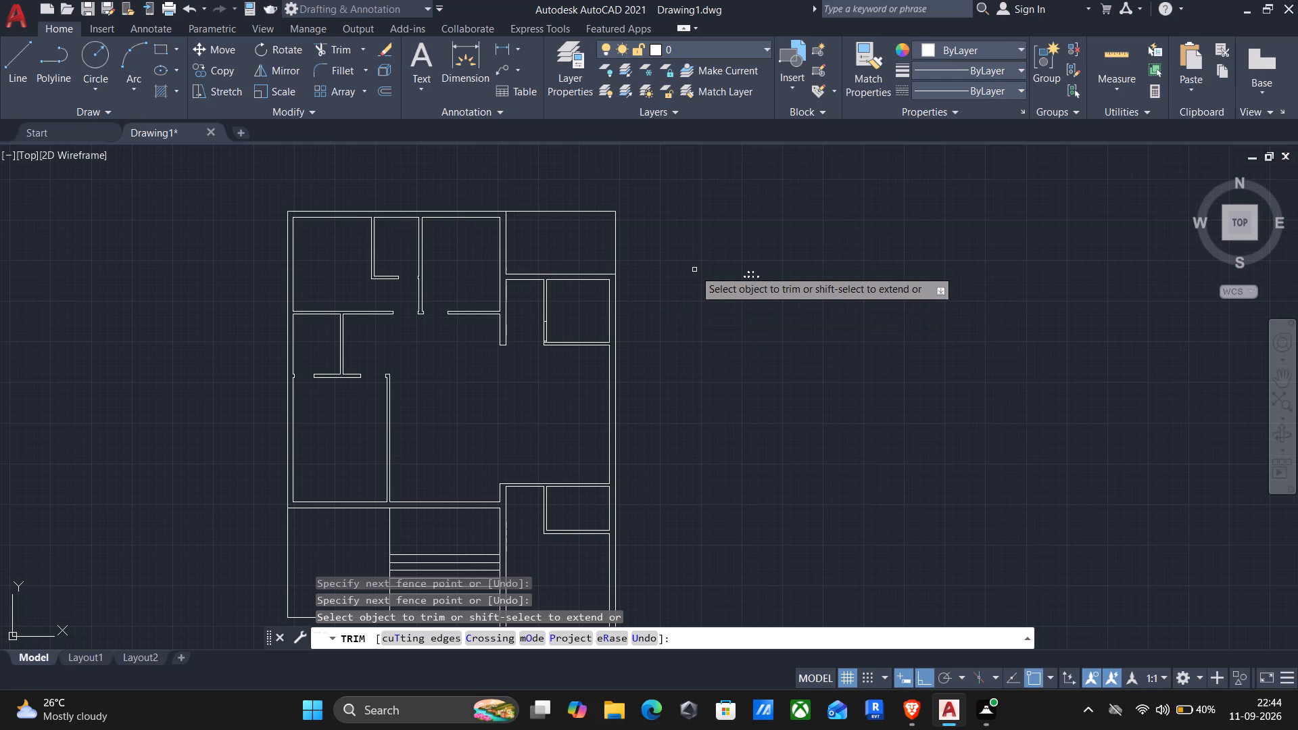
key(Escape)
With Ortho off, copy the upper-left notched profile from its lower-left corner to the wall-end midpoint at the upper small room's door opening.
scroll(727, 268, up, 3)
scroll(794, 298, up, 4)
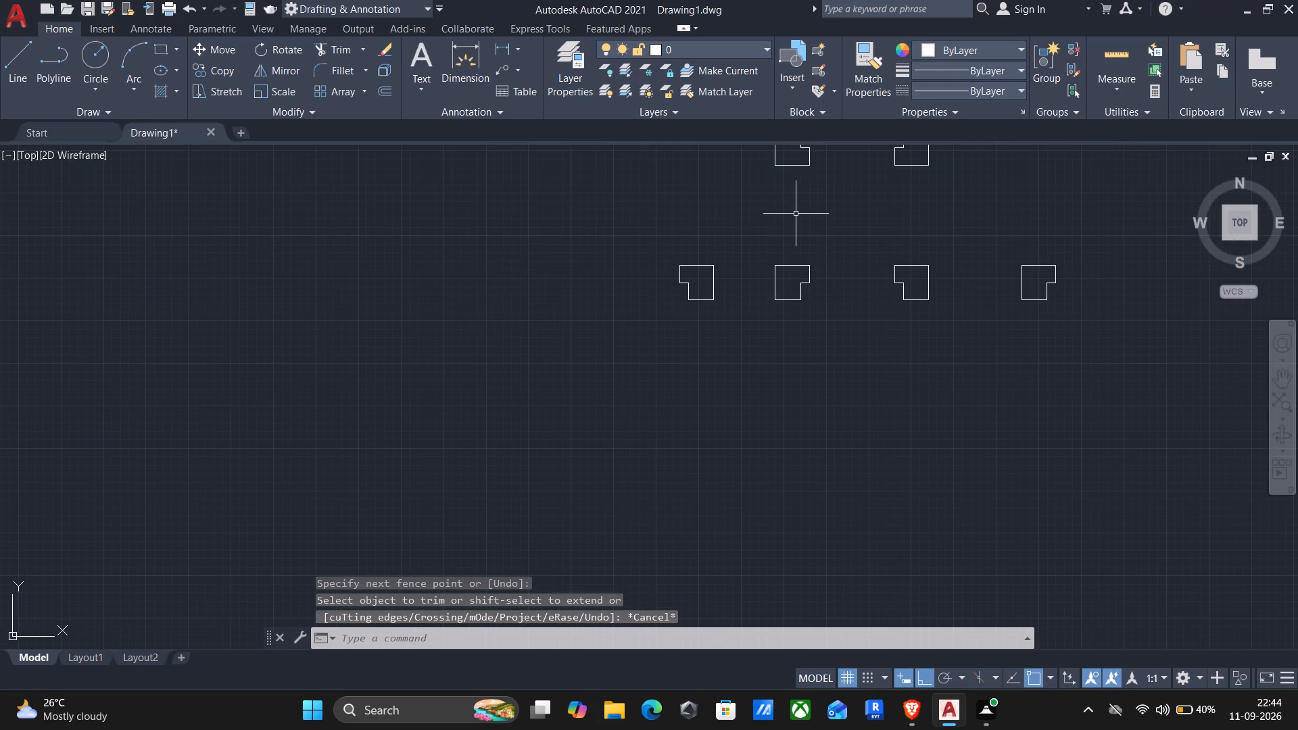
scroll(796, 214, down, 2)
click(761, 153)
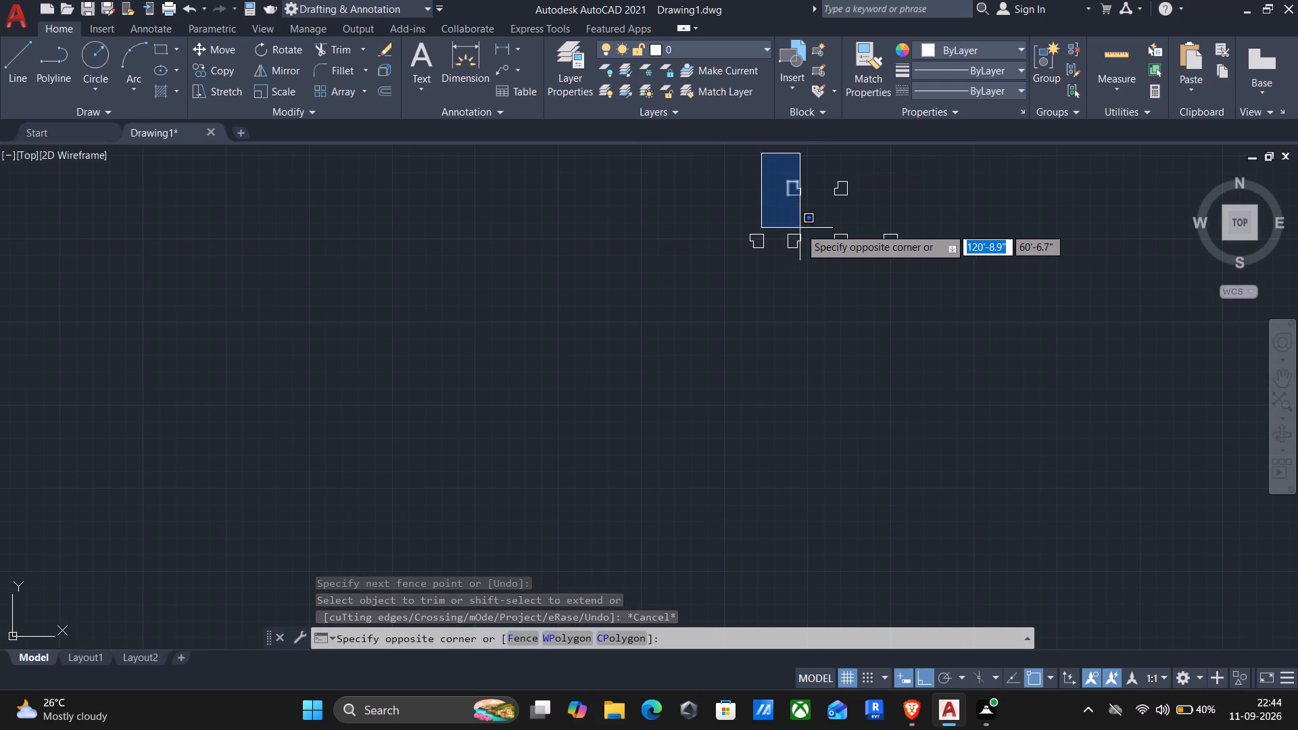
click(803, 224)
key(c)
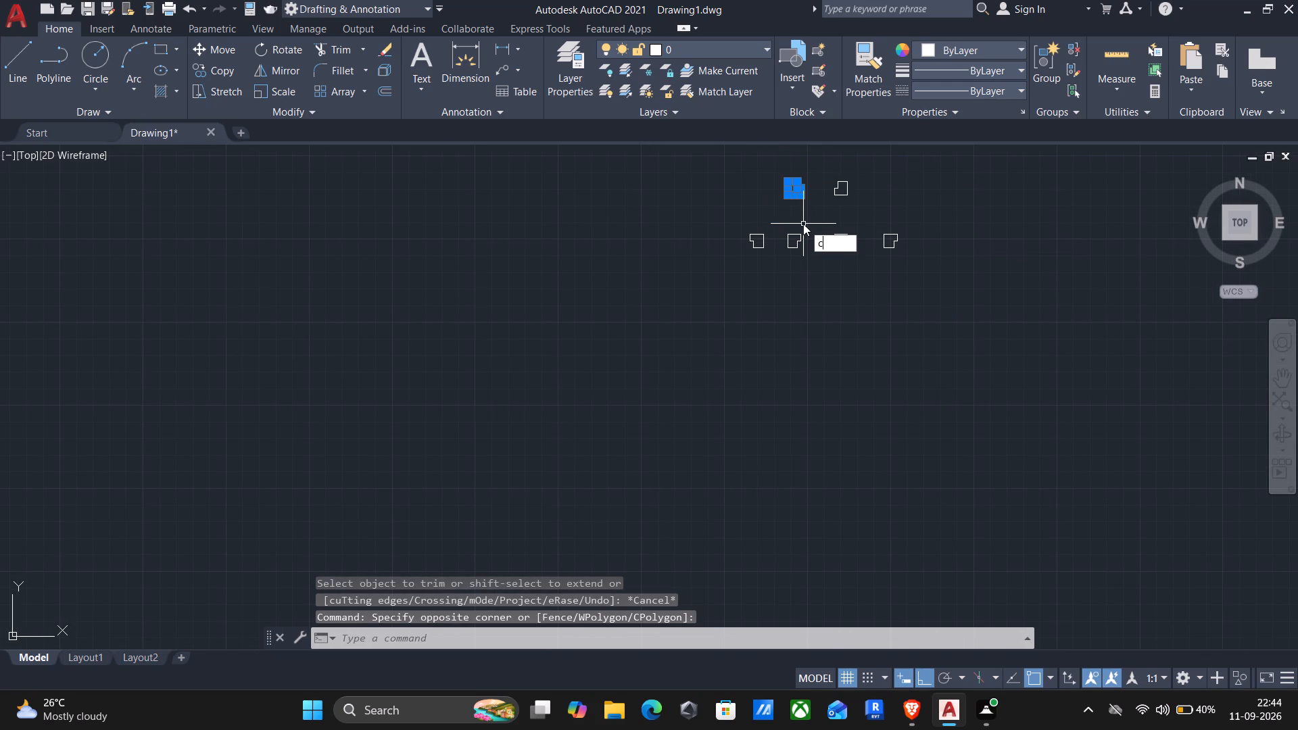
key(o)
key(Return)
scroll(785, 198, up, 3)
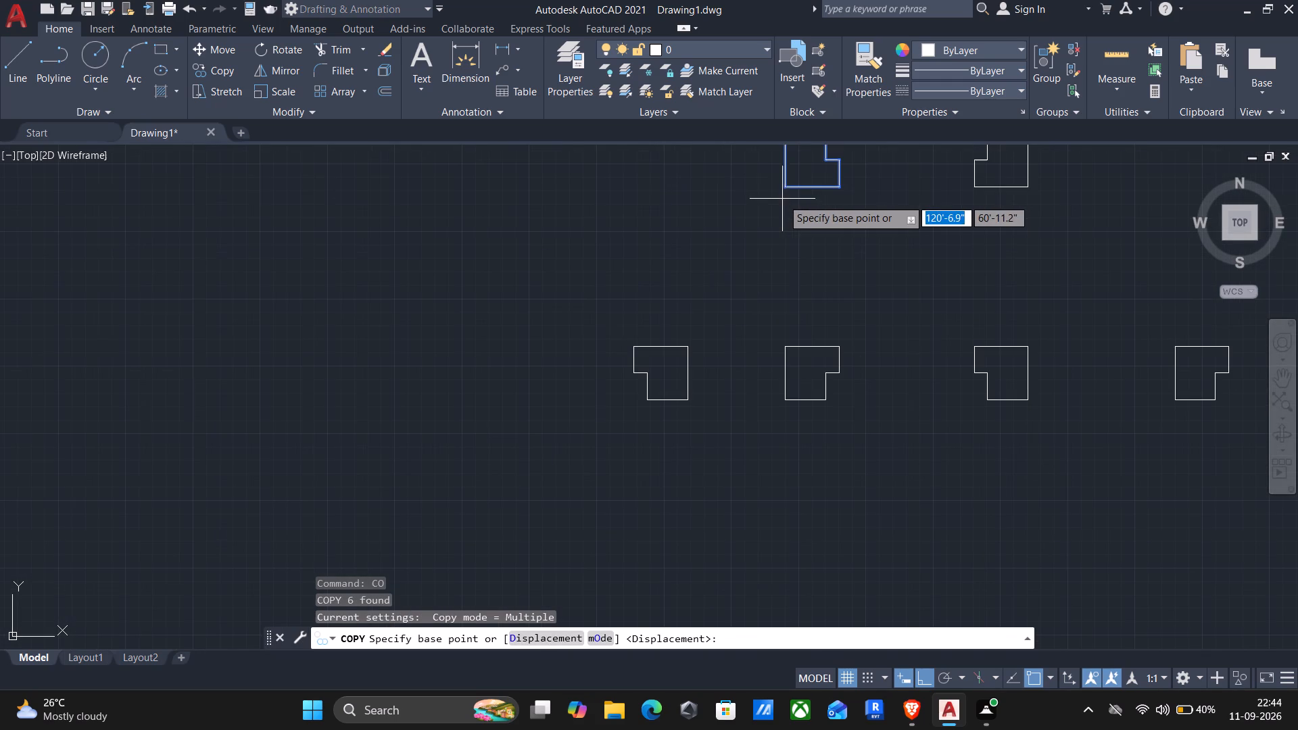
click(781, 185)
scroll(670, 283, down, 2)
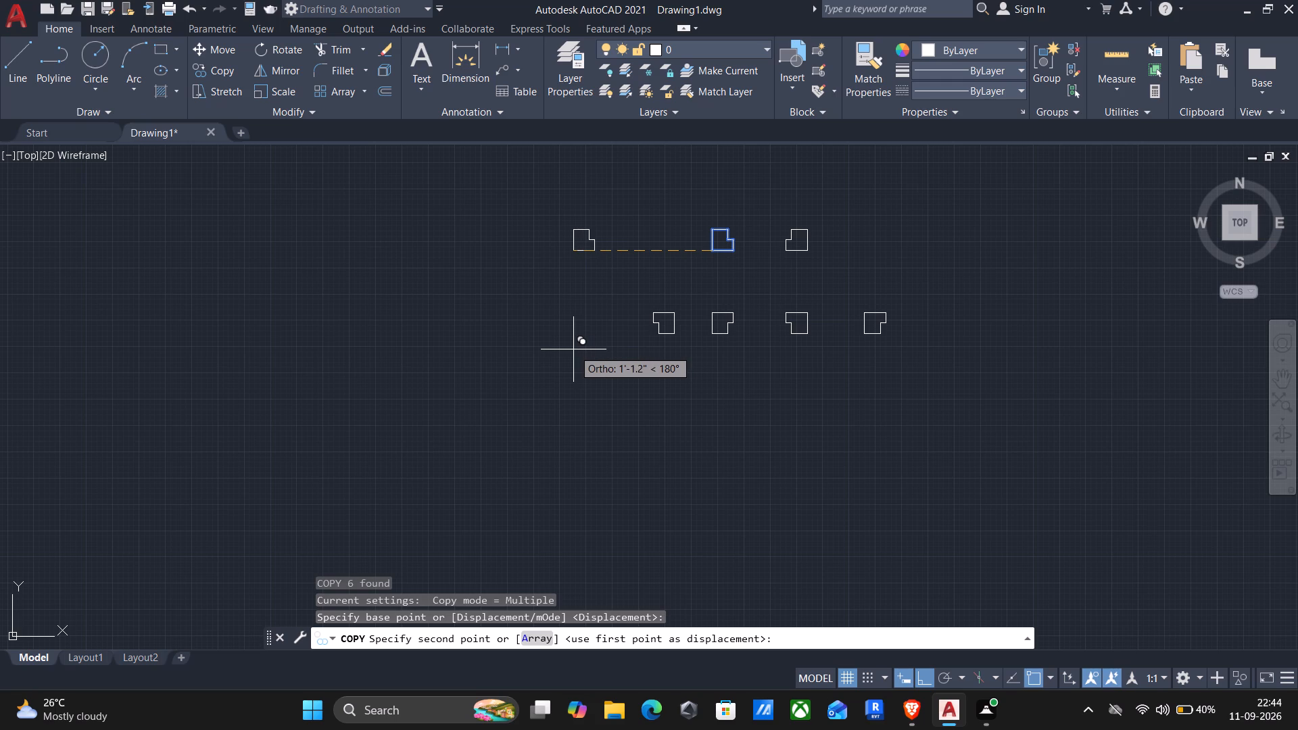
key(F8)
scroll(546, 349, down, 2)
middle_drag(412, 400, 482, 379)
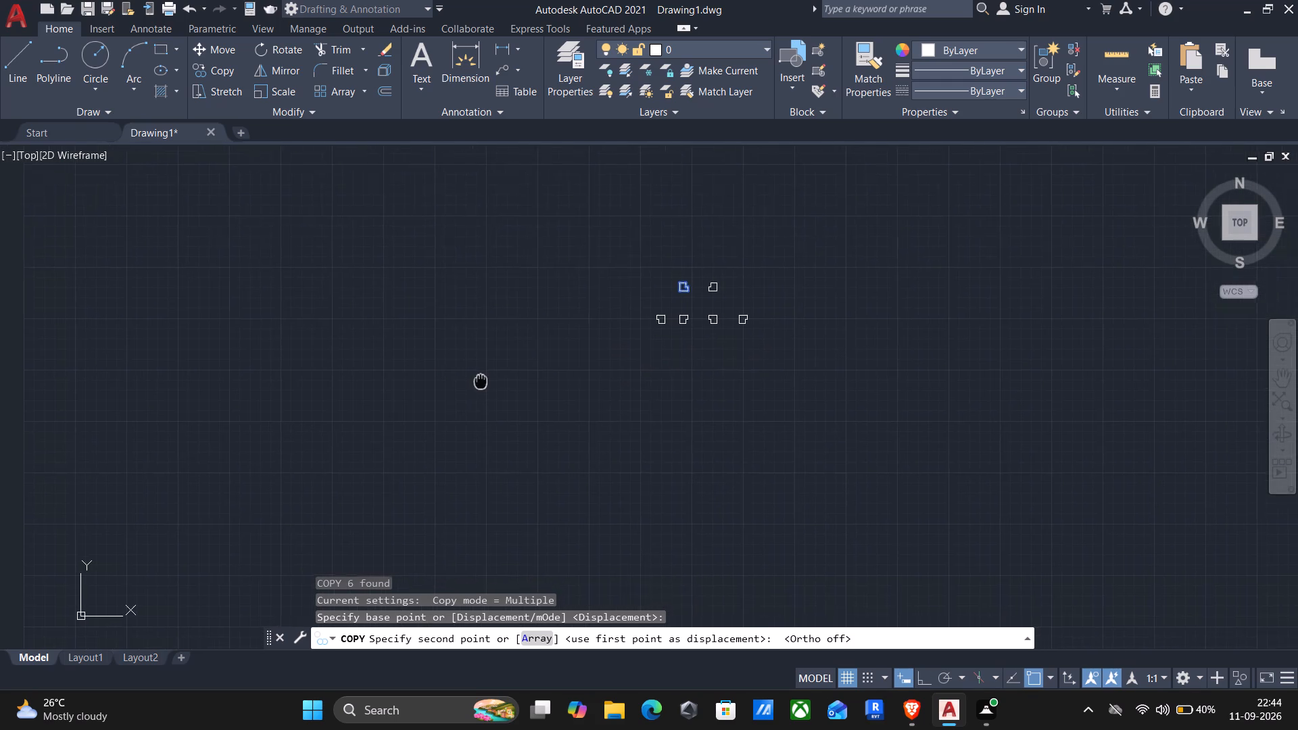
middle_drag(482, 379, 671, 370)
scroll(508, 420, down, 2)
middle_drag(123, 395, 385, 393)
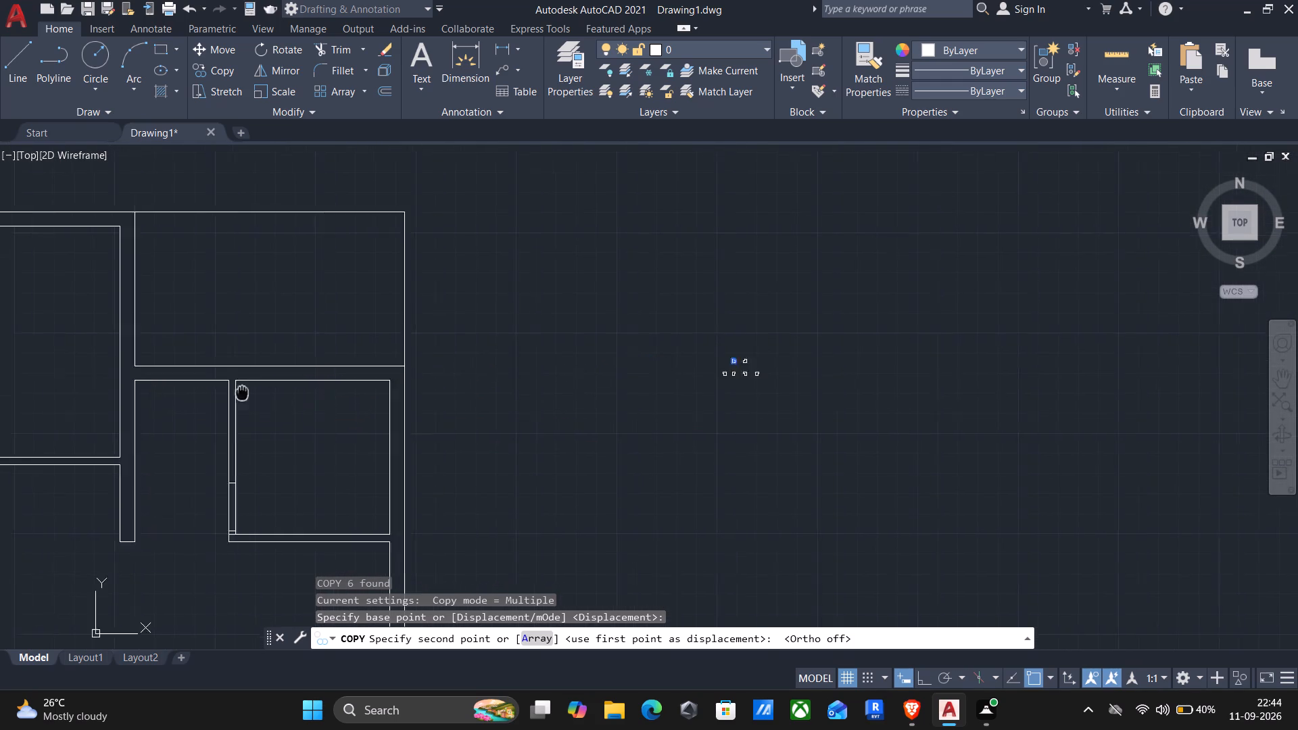
middle_drag(385, 393, 746, 408)
scroll(420, 408, up, 4)
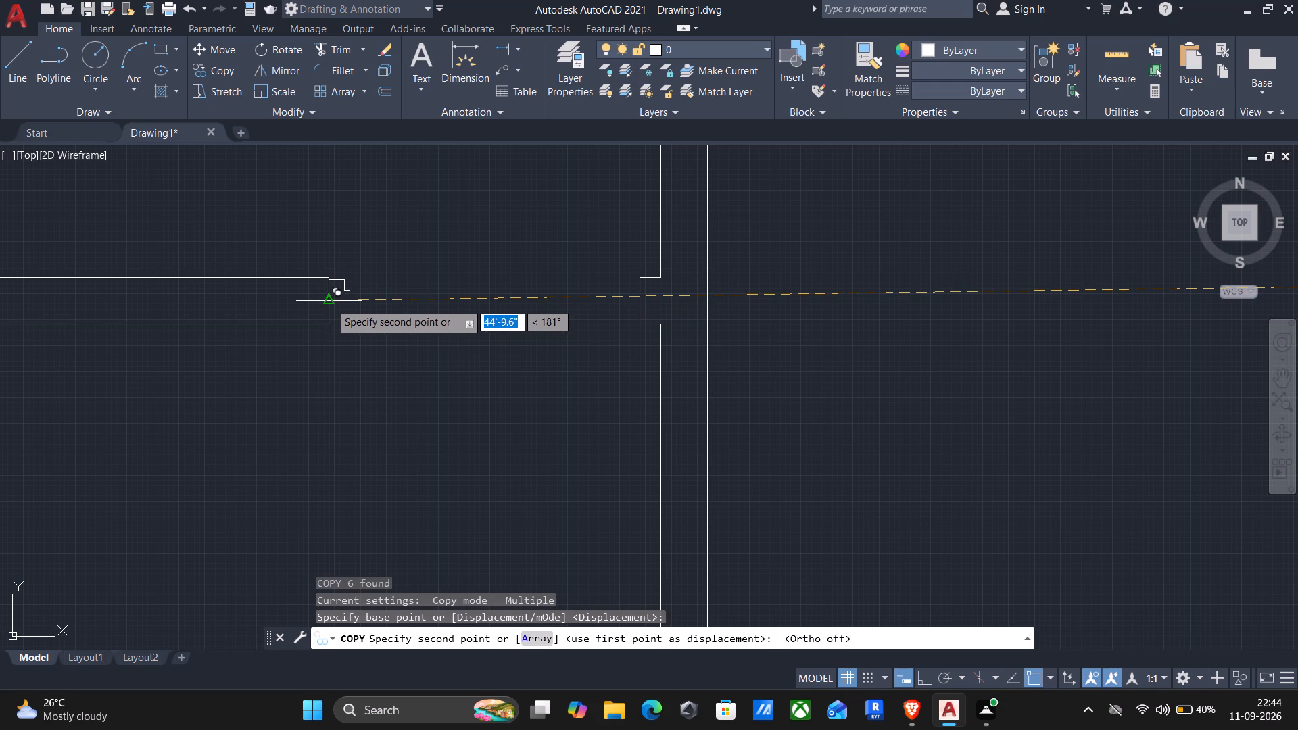
click(330, 303)
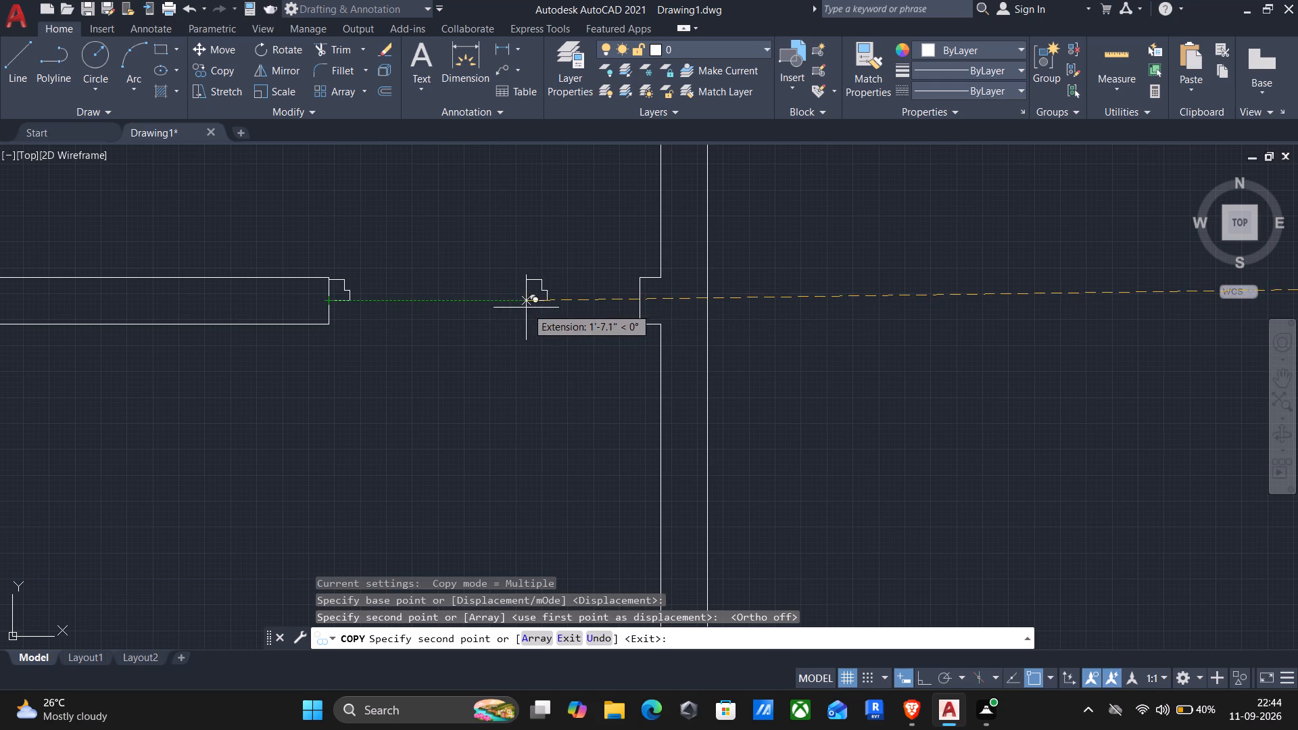
Place profile copies at the left jamb midpoints of both door openings in the wall beneath the upper rooms.
scroll(526, 308, down, 2)
middle_drag(496, 404, 546, 281)
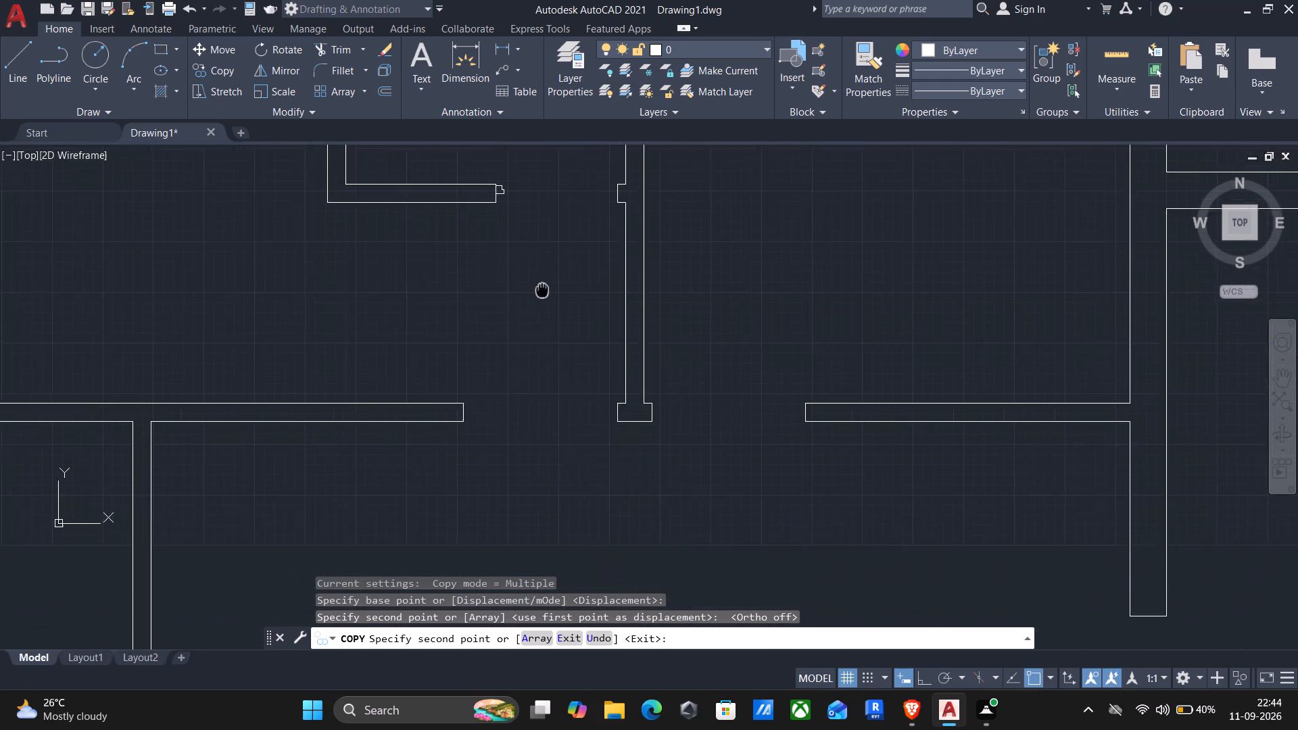
middle_drag(546, 281, 548, 276)
scroll(475, 407, up, 3)
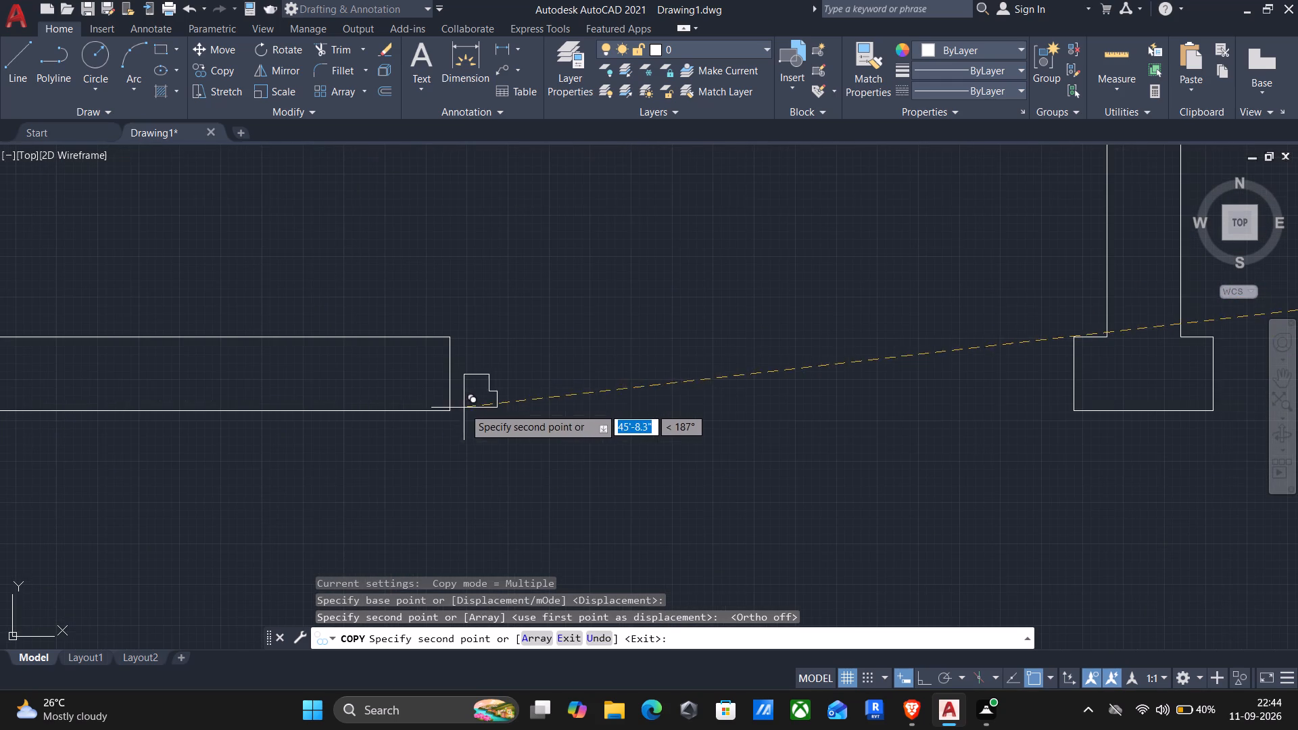
click(451, 377)
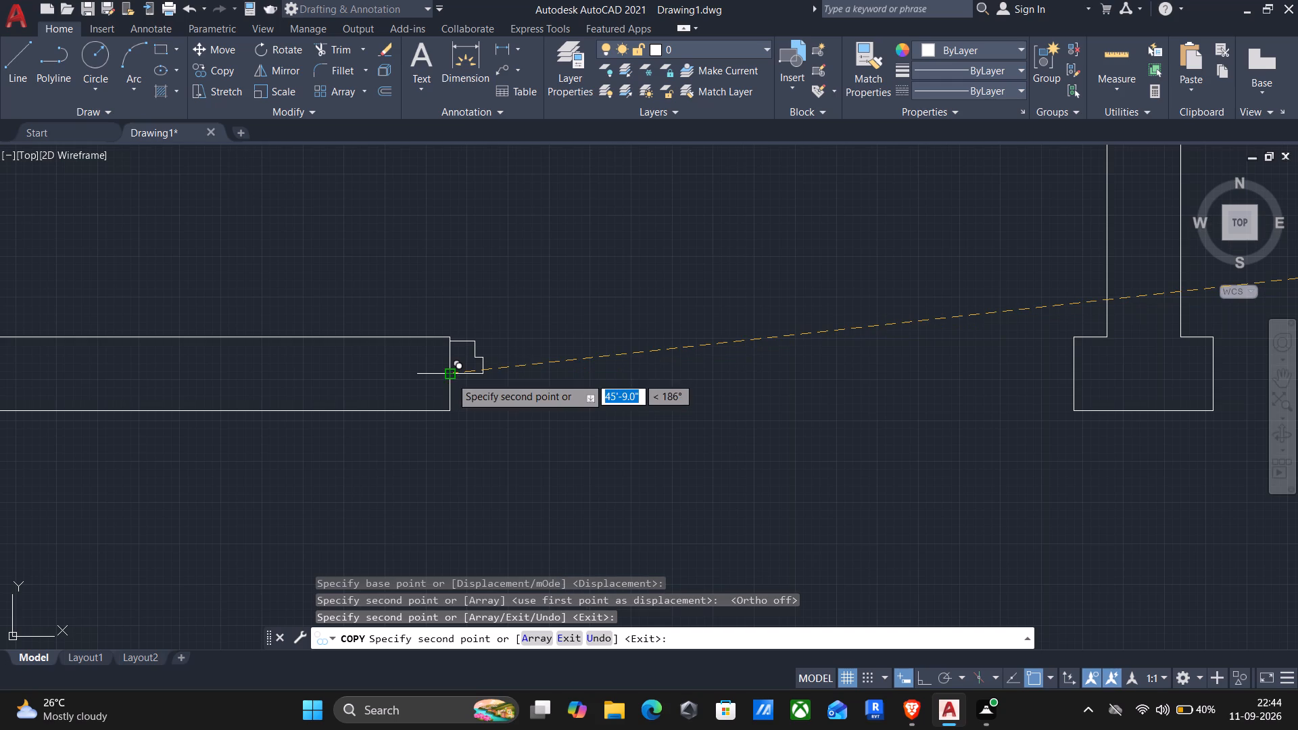
scroll(451, 377, down, 3)
scroll(665, 385, up, 4)
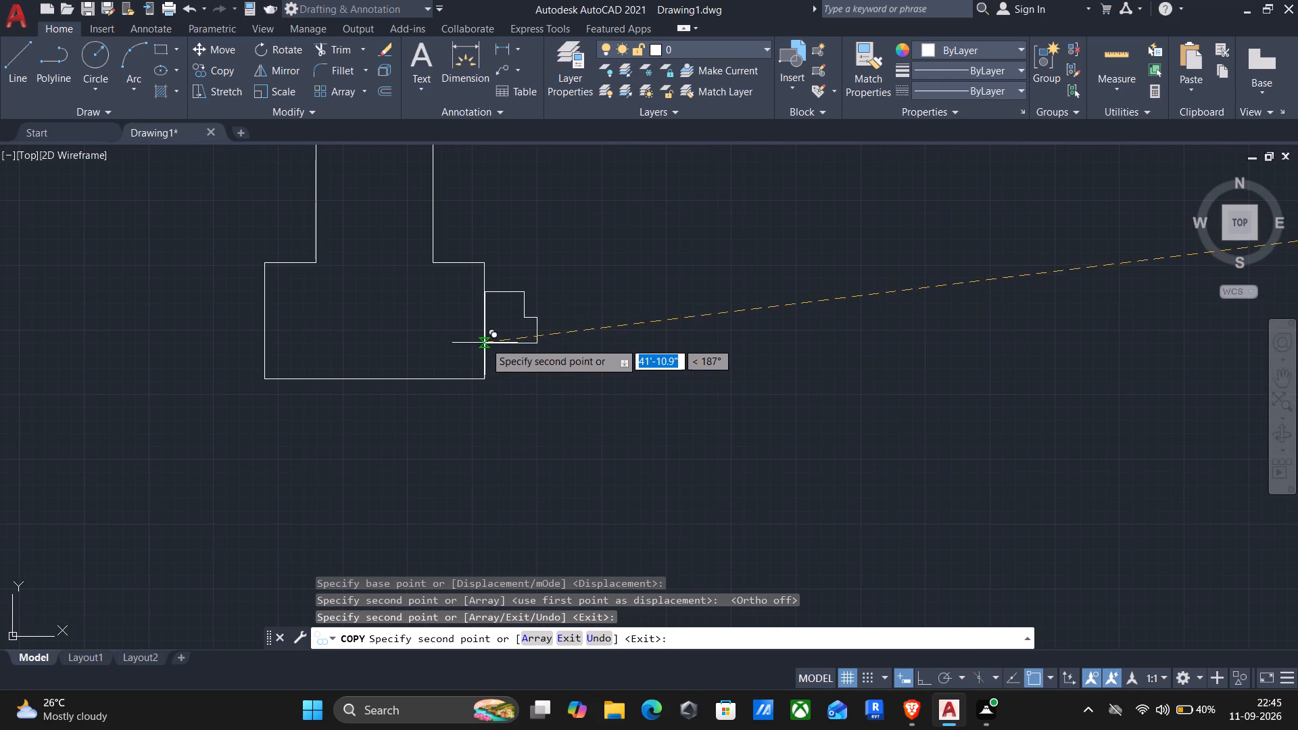
click(484, 324)
Place another profile copy at the left jamb midpoint of the left door opening in the lower-left room's top wall.
scroll(481, 324, down, 5)
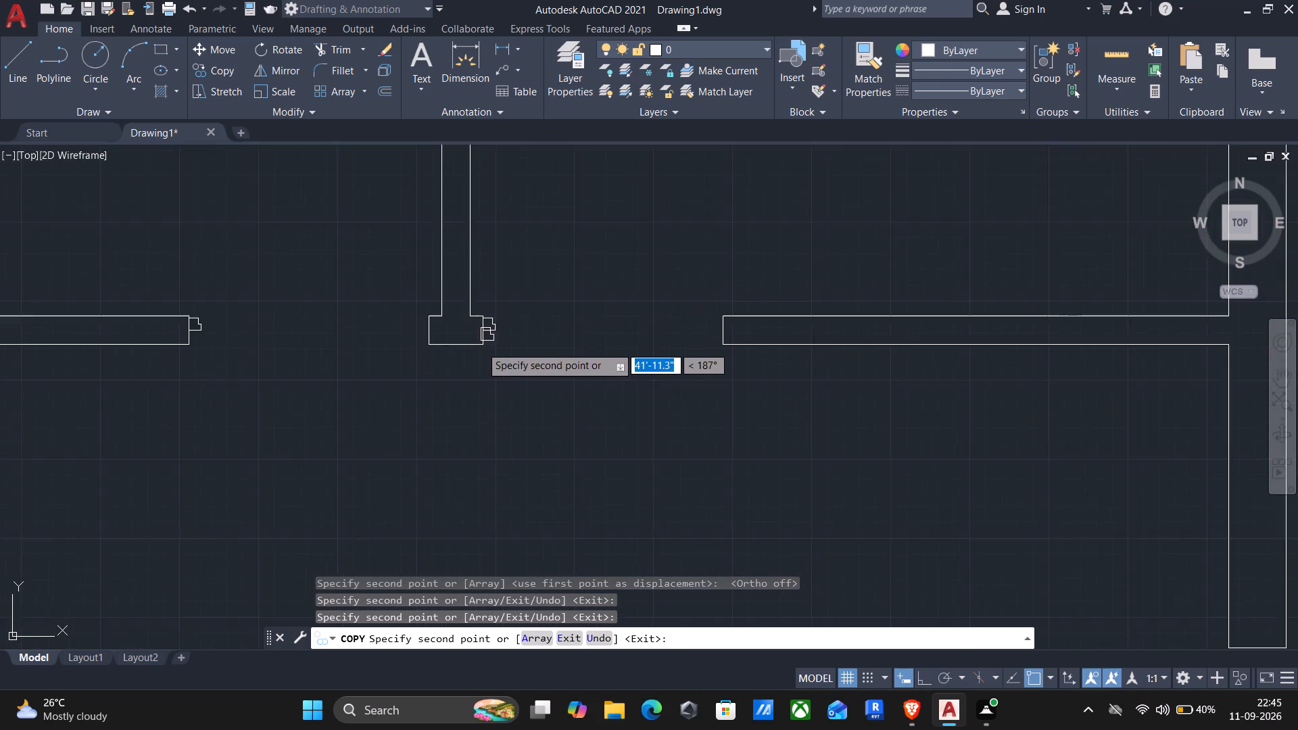
scroll(481, 348, down, 2)
scroll(181, 516, up, 3)
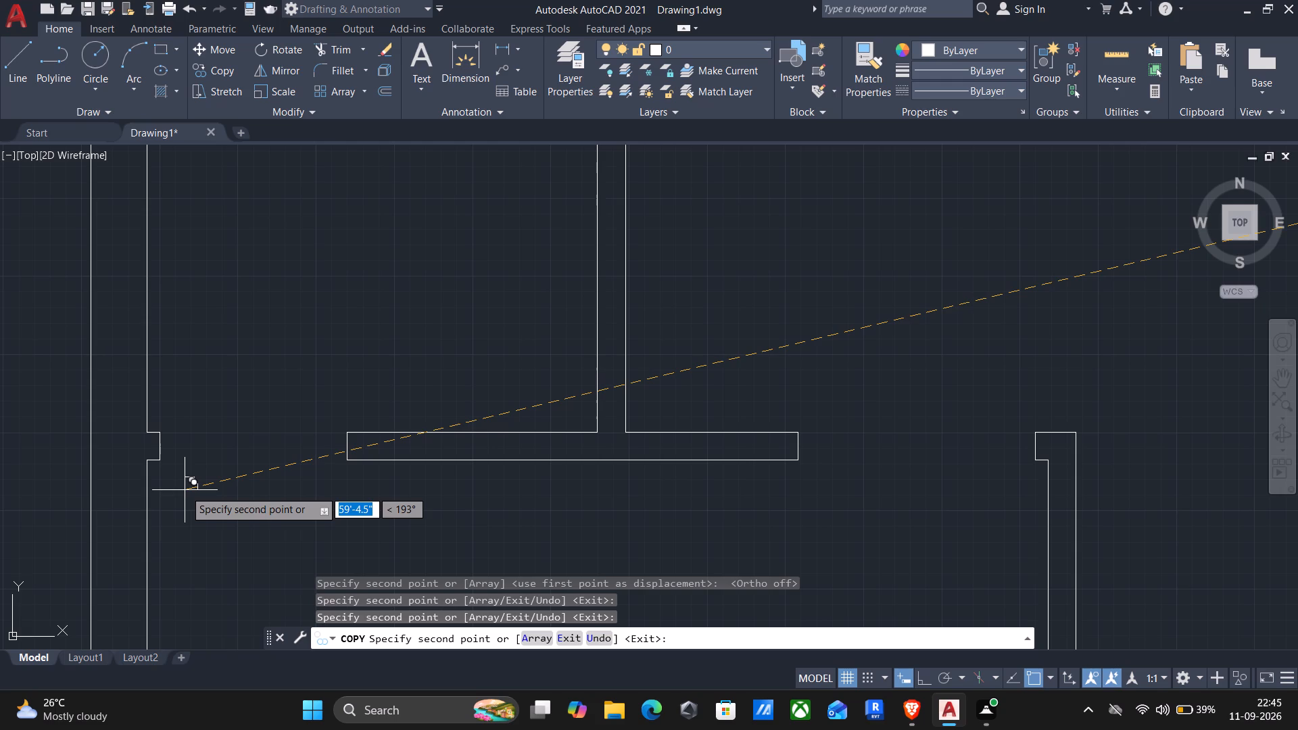
click(164, 444)
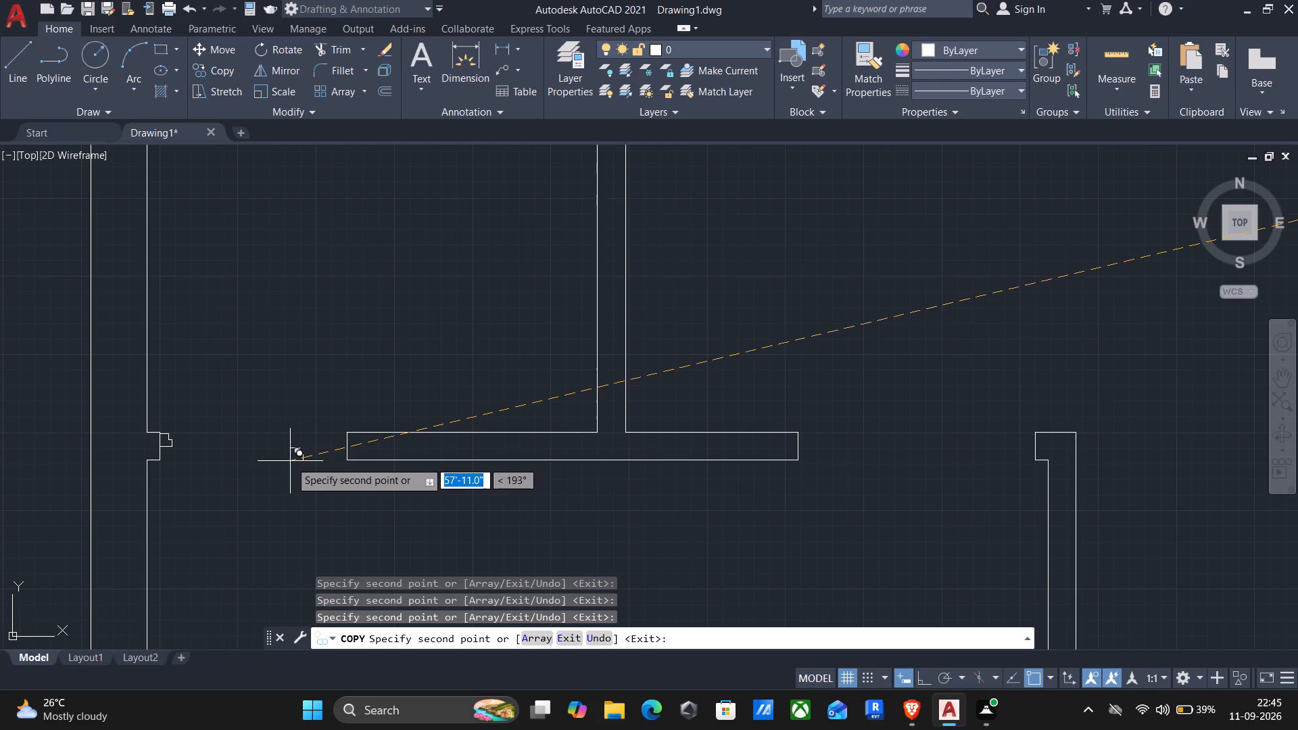
scroll(290, 462, down, 3)
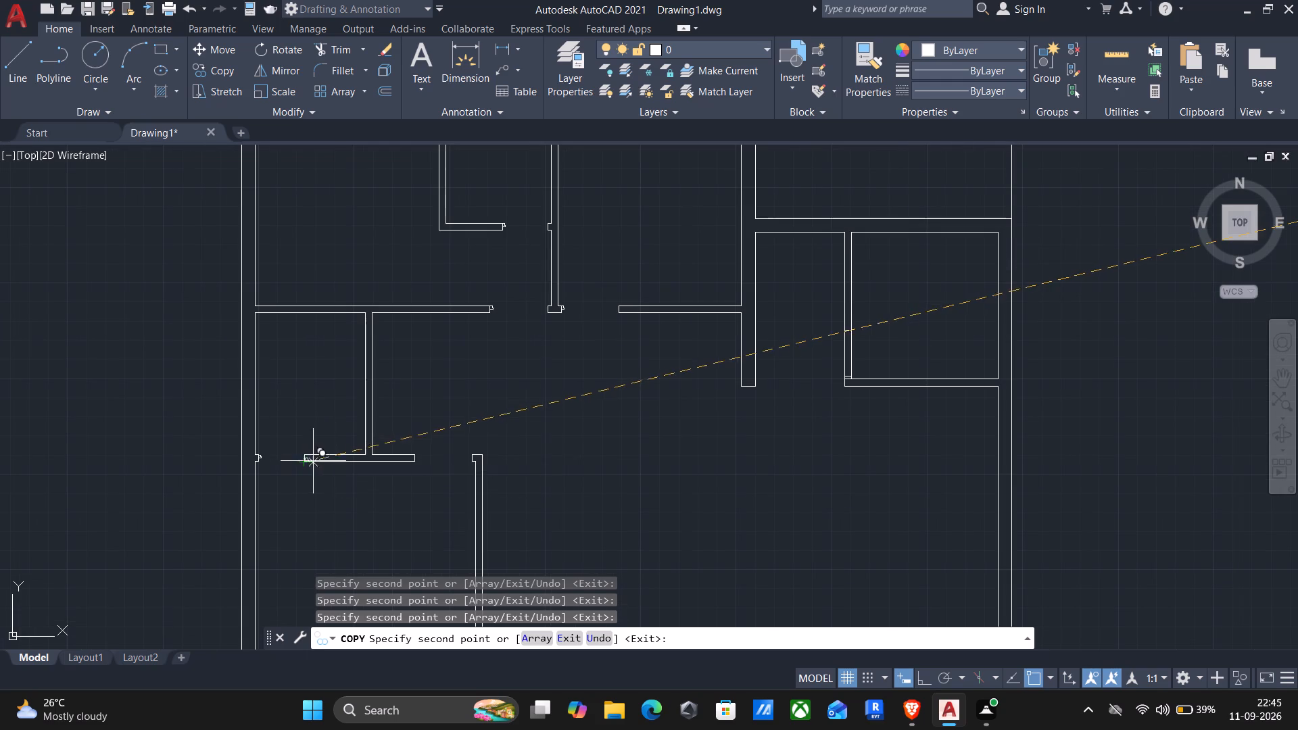
scroll(835, 384, up, 2)
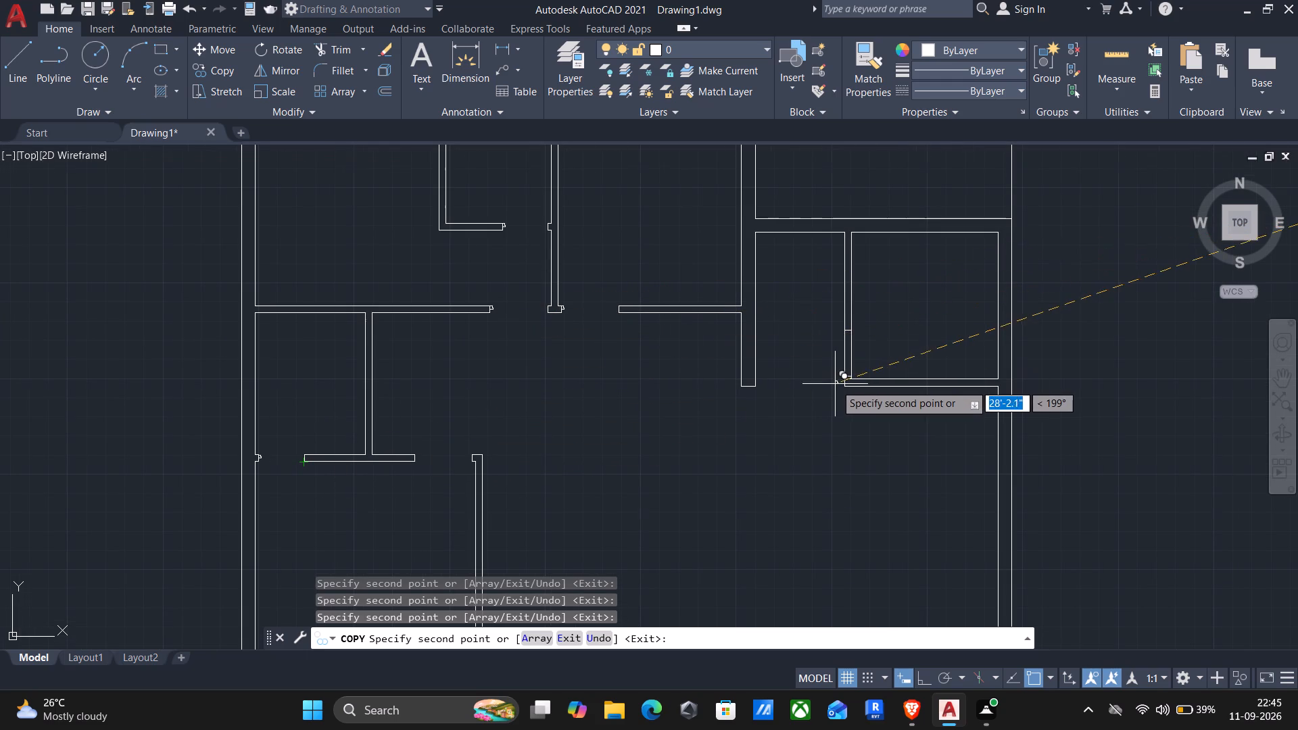
Place a profile copy at the lower jamb midpoint of the door opening in the right-hand small room's left wall.
scroll(835, 384, up, 3)
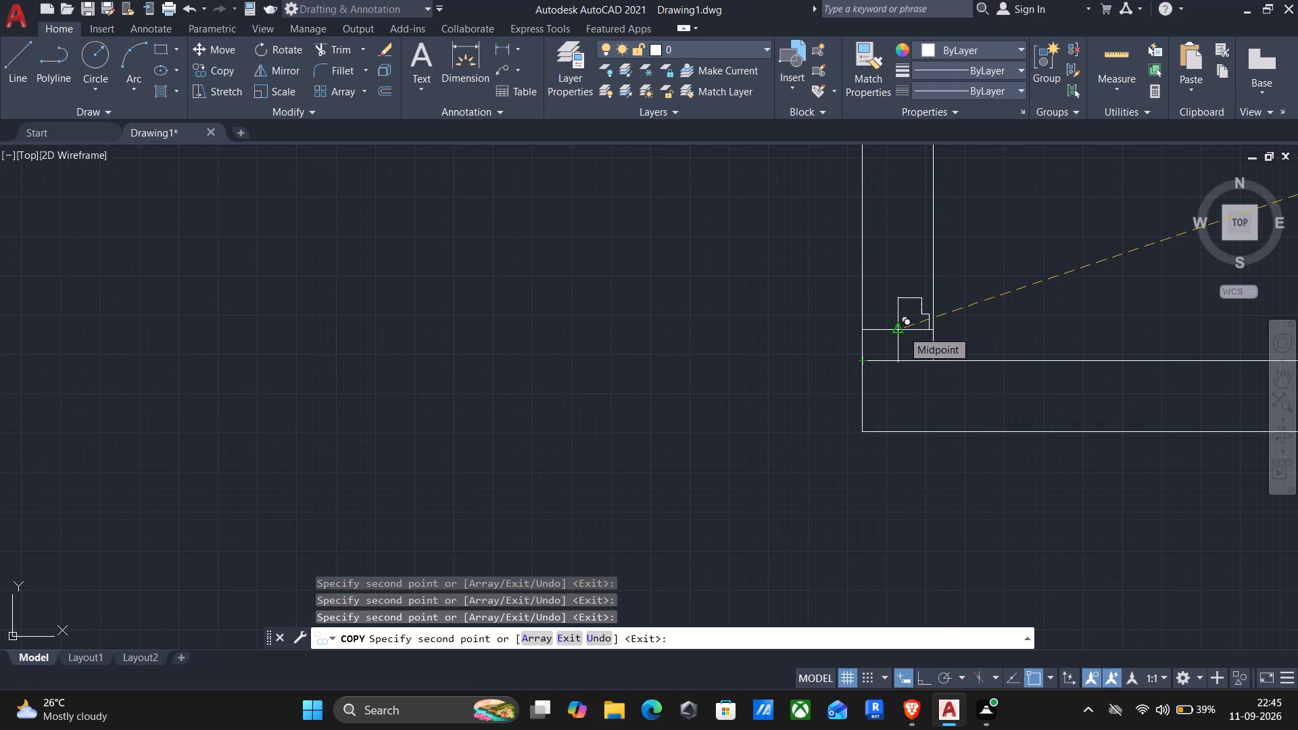
click(903, 331)
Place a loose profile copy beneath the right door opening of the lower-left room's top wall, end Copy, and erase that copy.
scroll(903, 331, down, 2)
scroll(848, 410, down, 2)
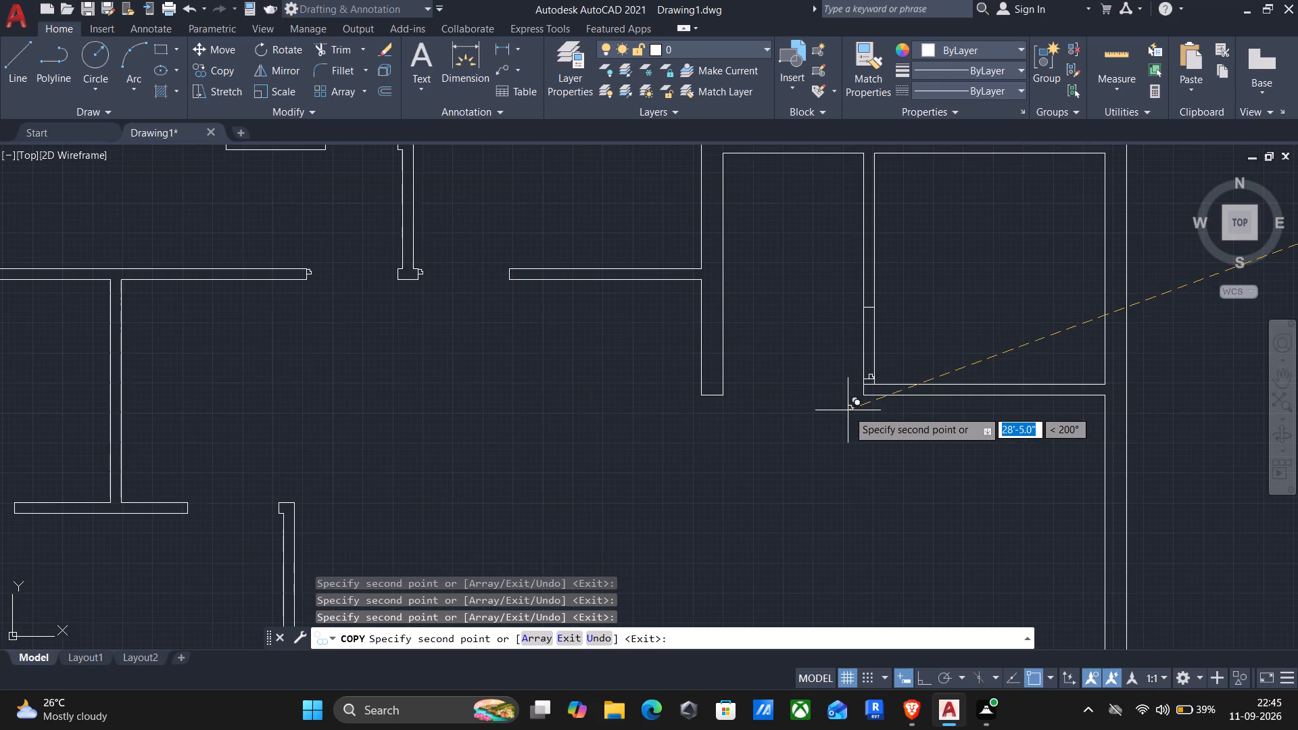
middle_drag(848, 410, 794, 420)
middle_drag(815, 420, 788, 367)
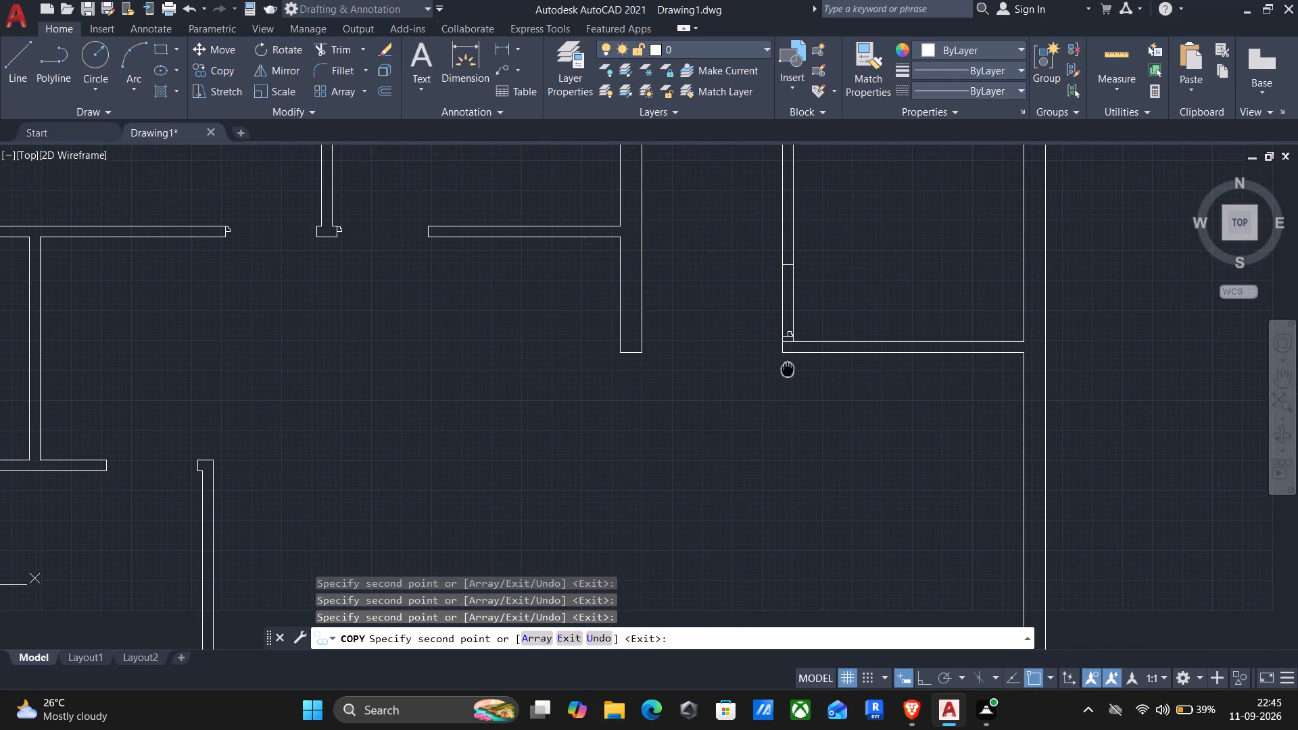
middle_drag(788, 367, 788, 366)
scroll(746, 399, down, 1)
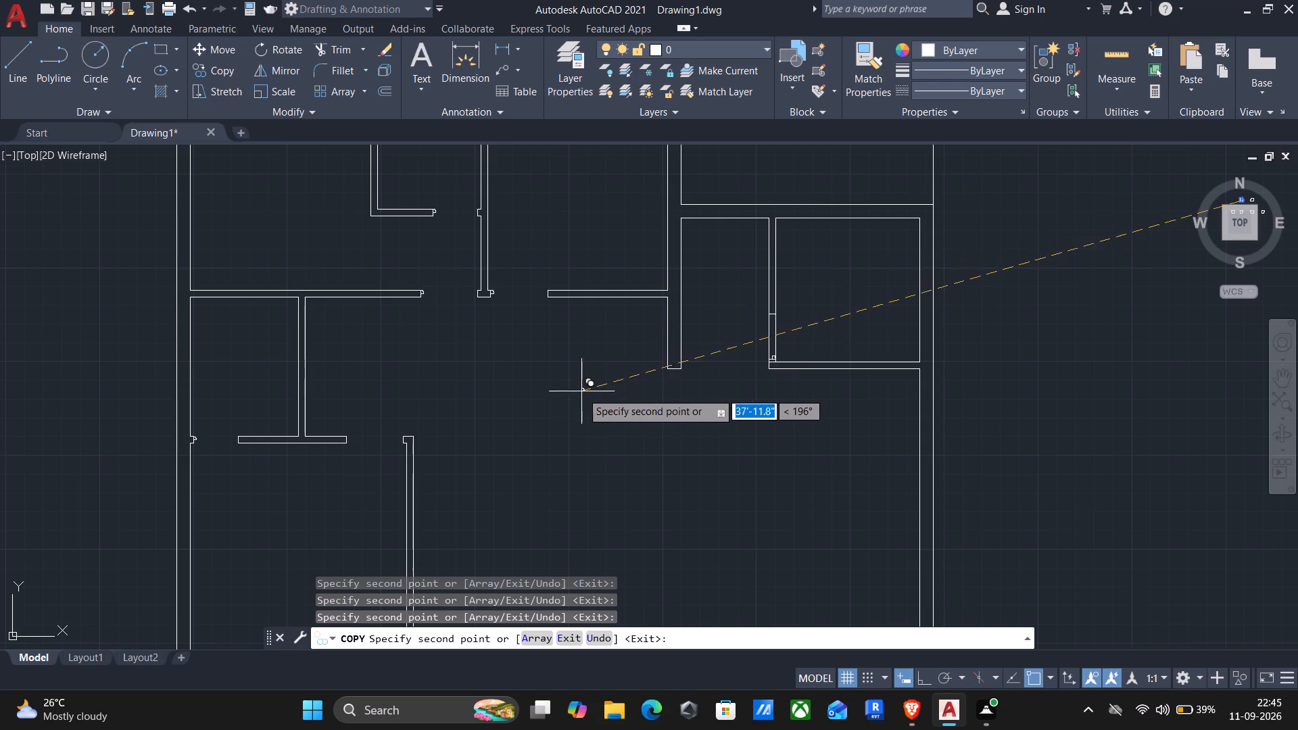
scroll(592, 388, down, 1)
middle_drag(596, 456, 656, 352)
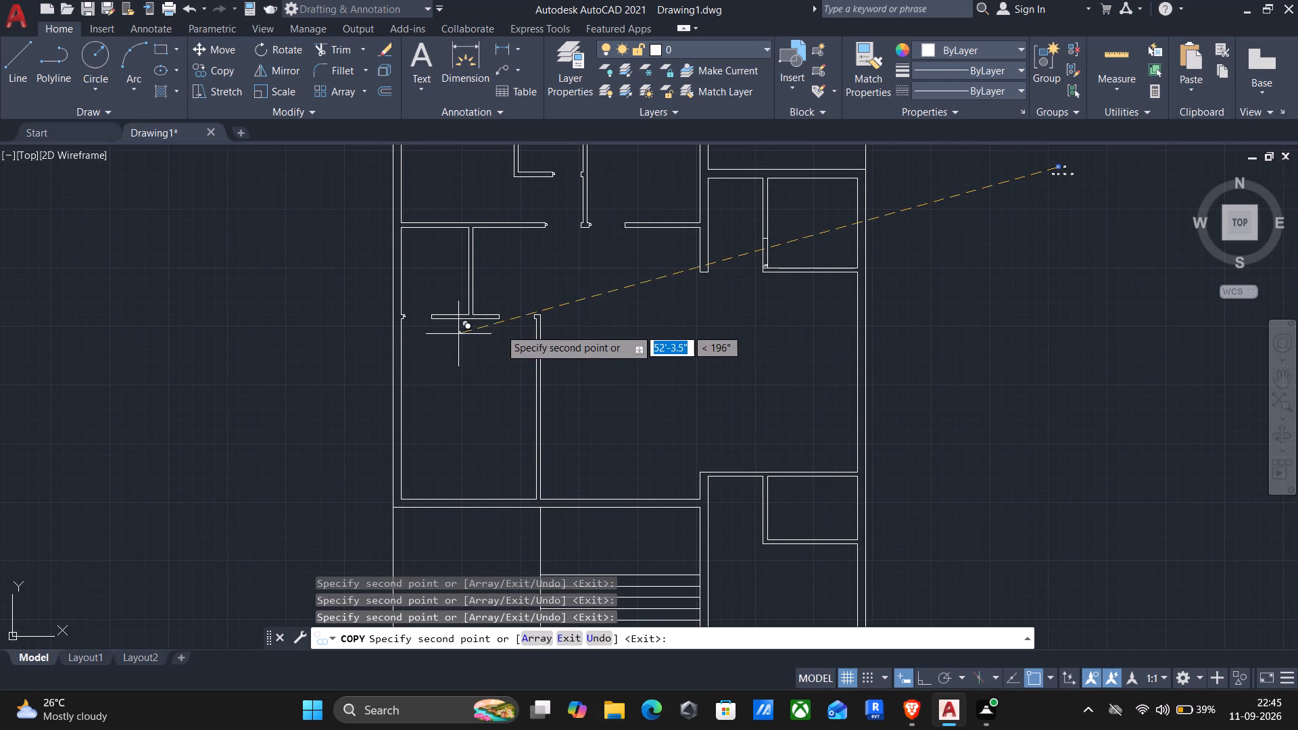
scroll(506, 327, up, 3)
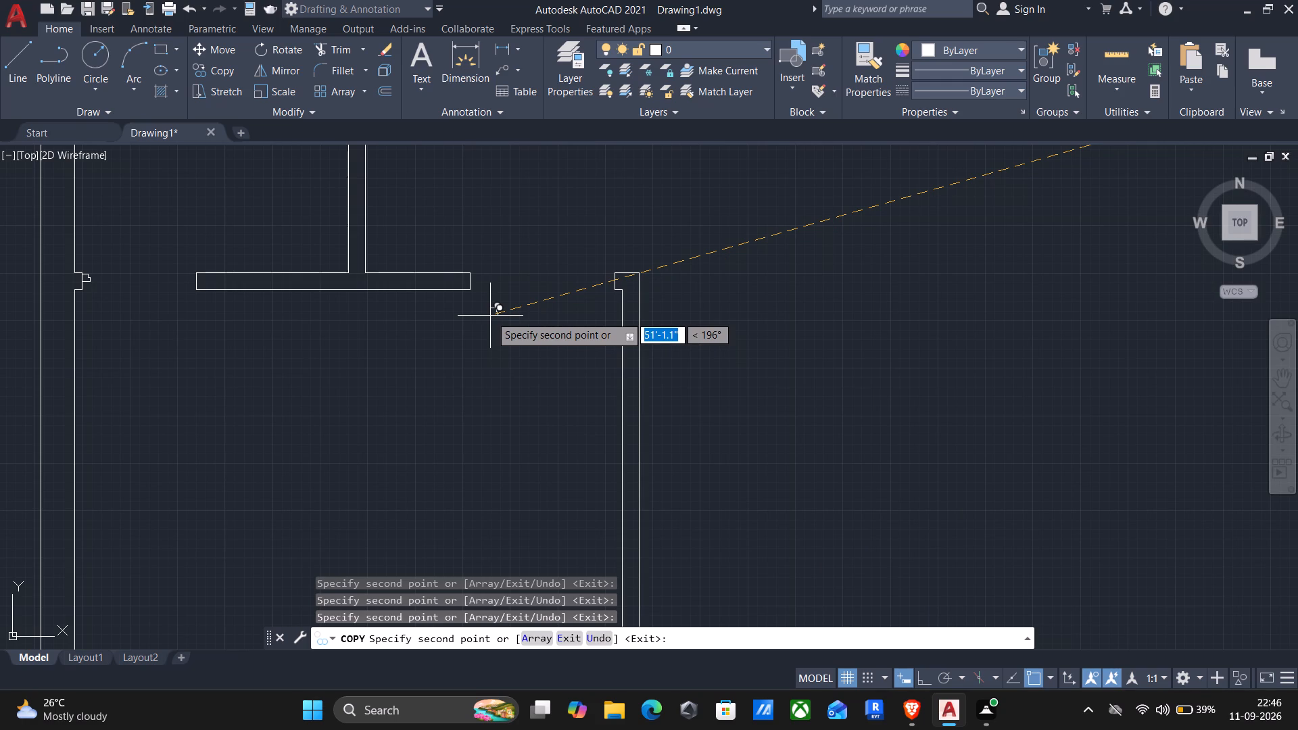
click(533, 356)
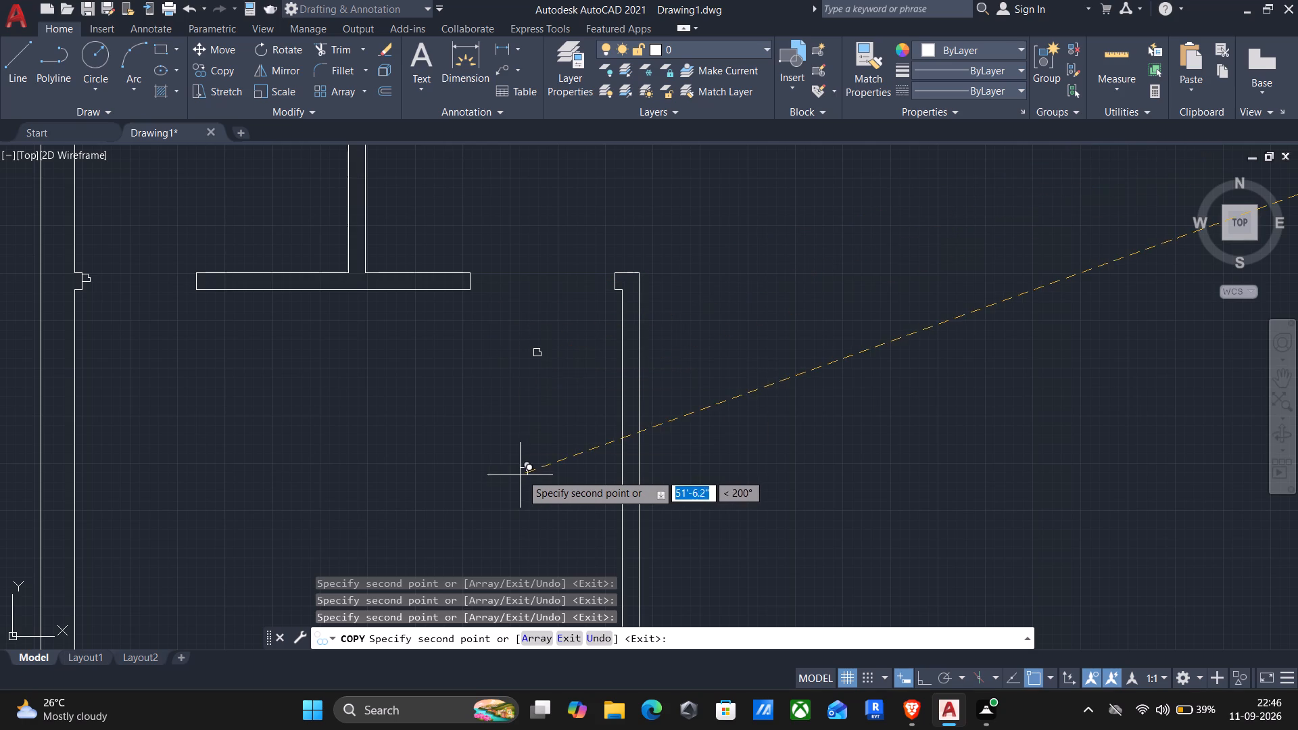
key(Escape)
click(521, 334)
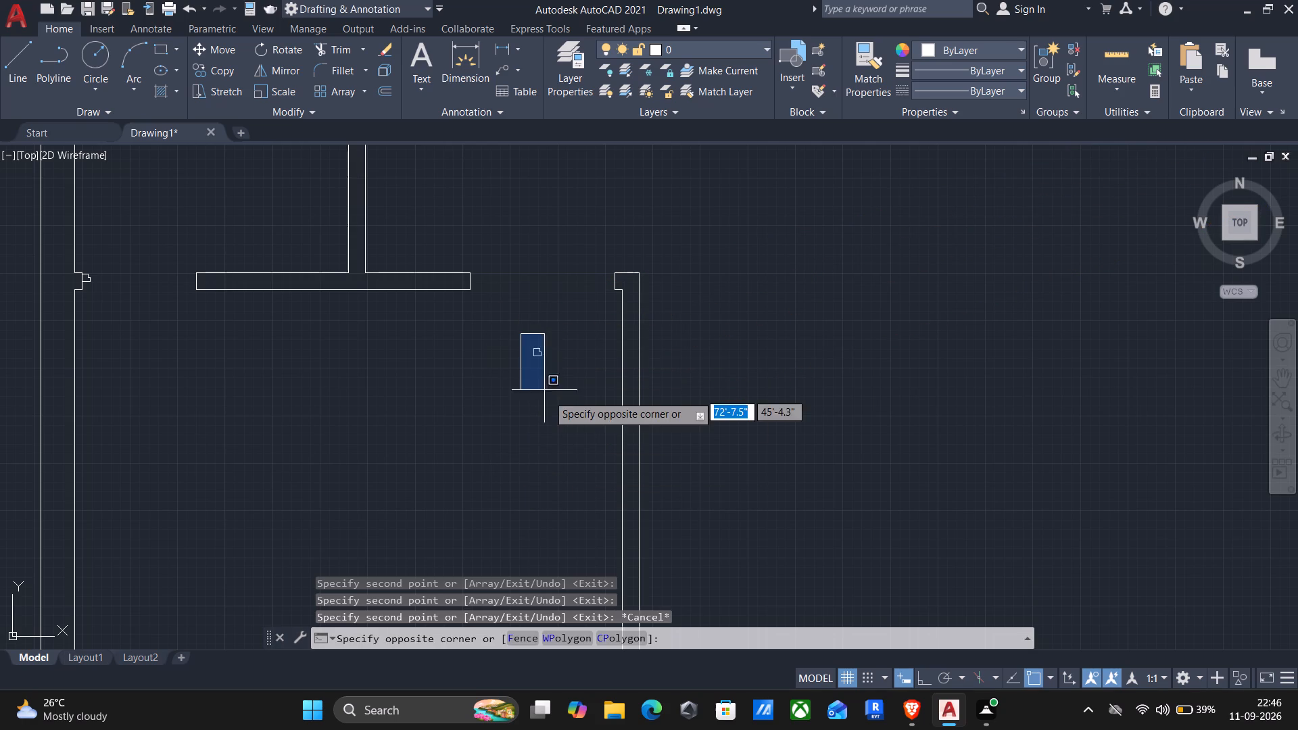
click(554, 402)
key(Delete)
Copy the lower row's second profile from its upper-left corner to the left jamb midpoint of the right opening in the lower-left room's top wall.
scroll(563, 406, down, 2)
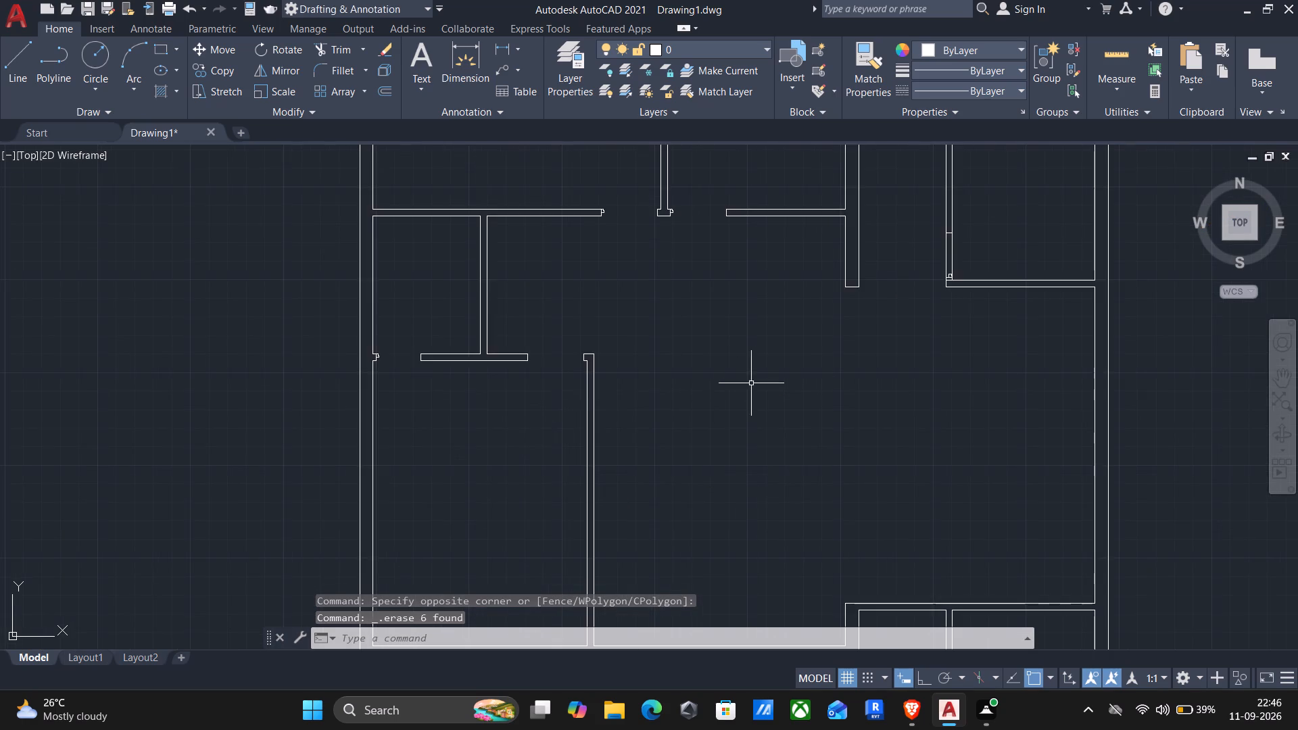
scroll(755, 381, down, 3)
scroll(915, 322, up, 7)
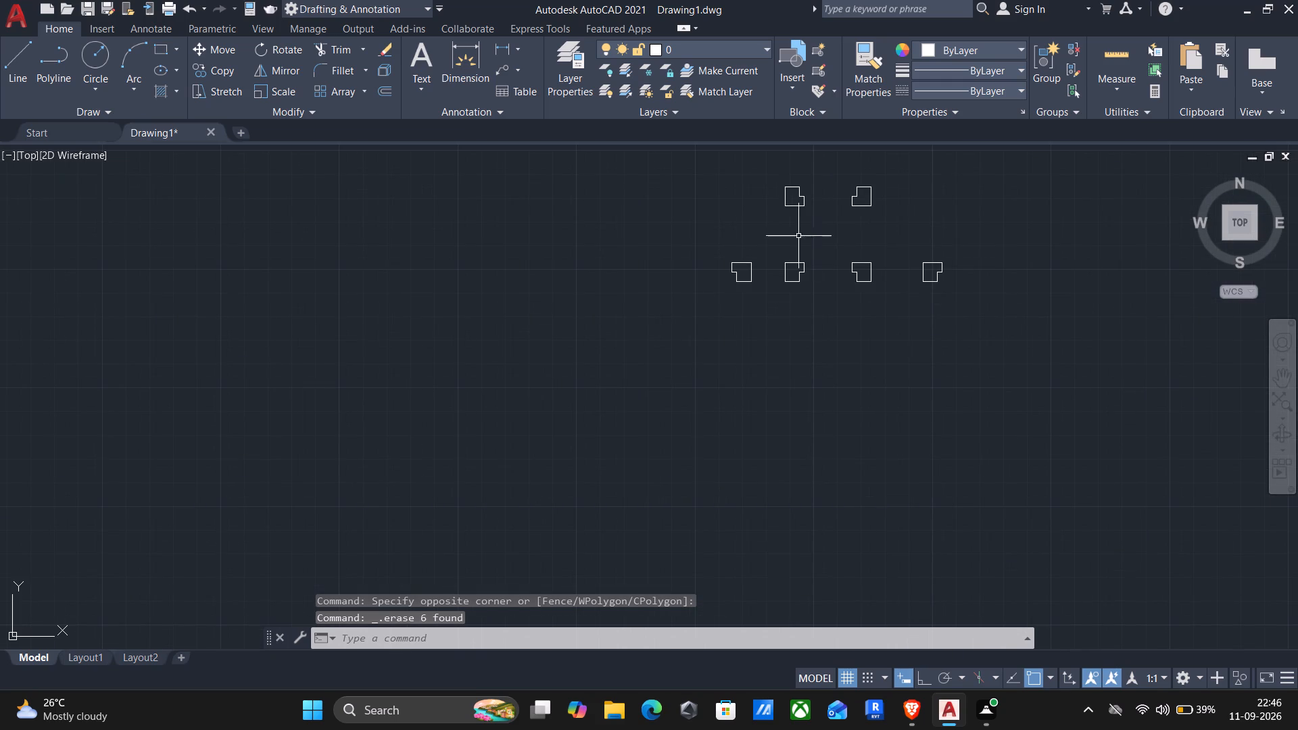
click(773, 236)
click(819, 335)
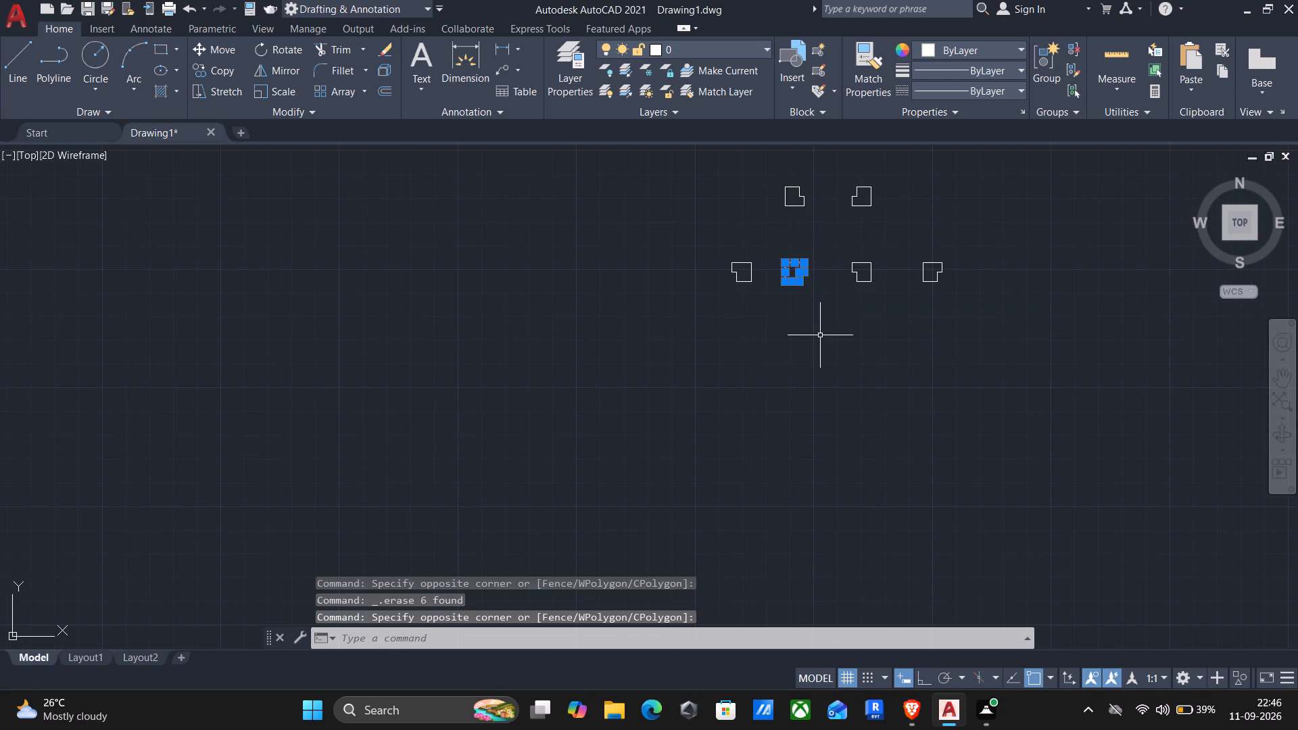
text(cp)
key(Return)
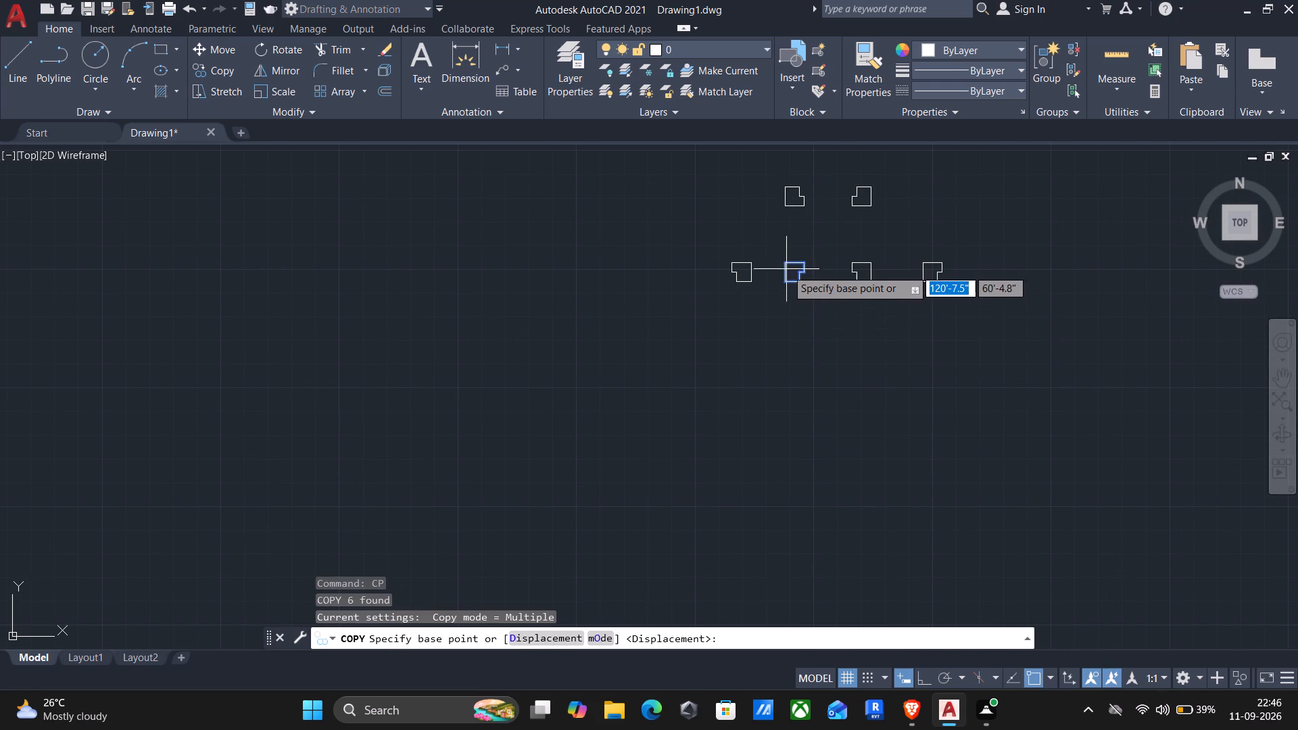
scroll(785, 264, up, 2)
click(781, 263)
scroll(763, 305, down, 2)
scroll(518, 460, down, 3)
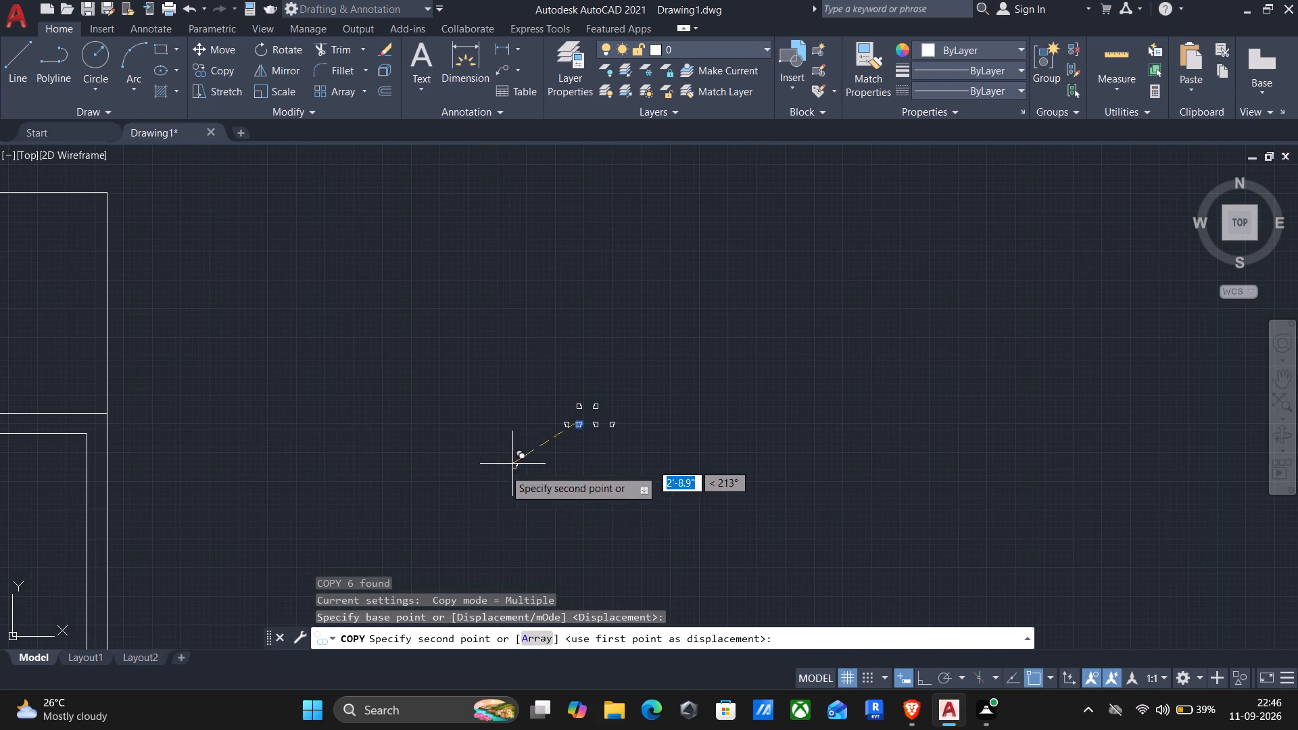
middle_drag(443, 508, 882, 330)
scroll(629, 458, down, 1)
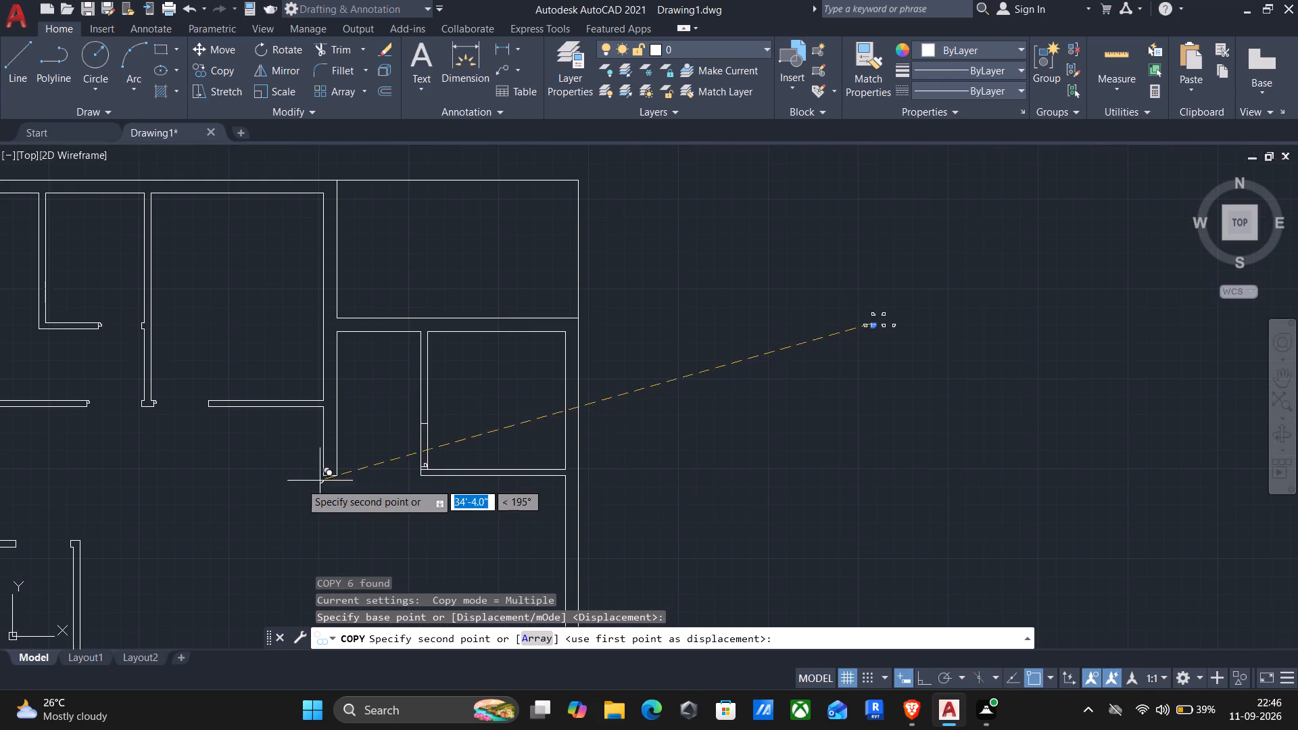
middle_drag(298, 483, 699, 339)
scroll(402, 418, up, 4)
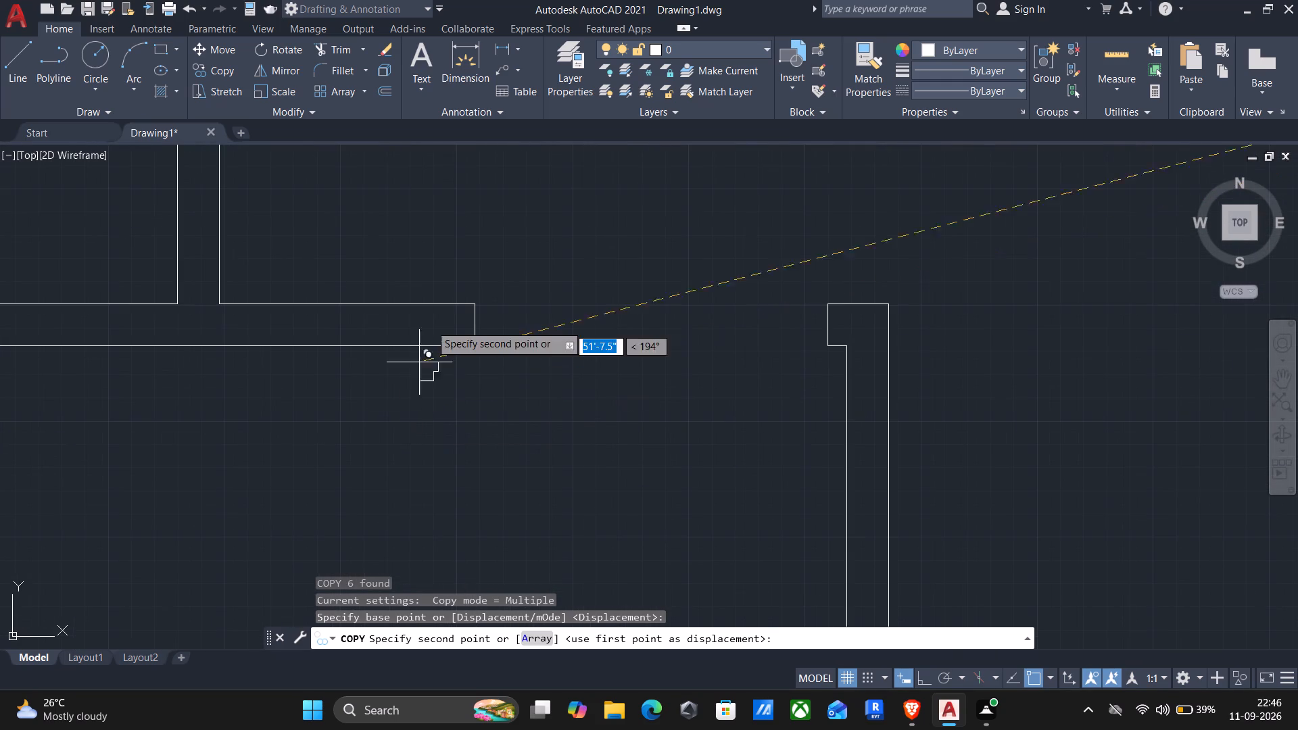
click(471, 325)
scroll(467, 386, down, 2)
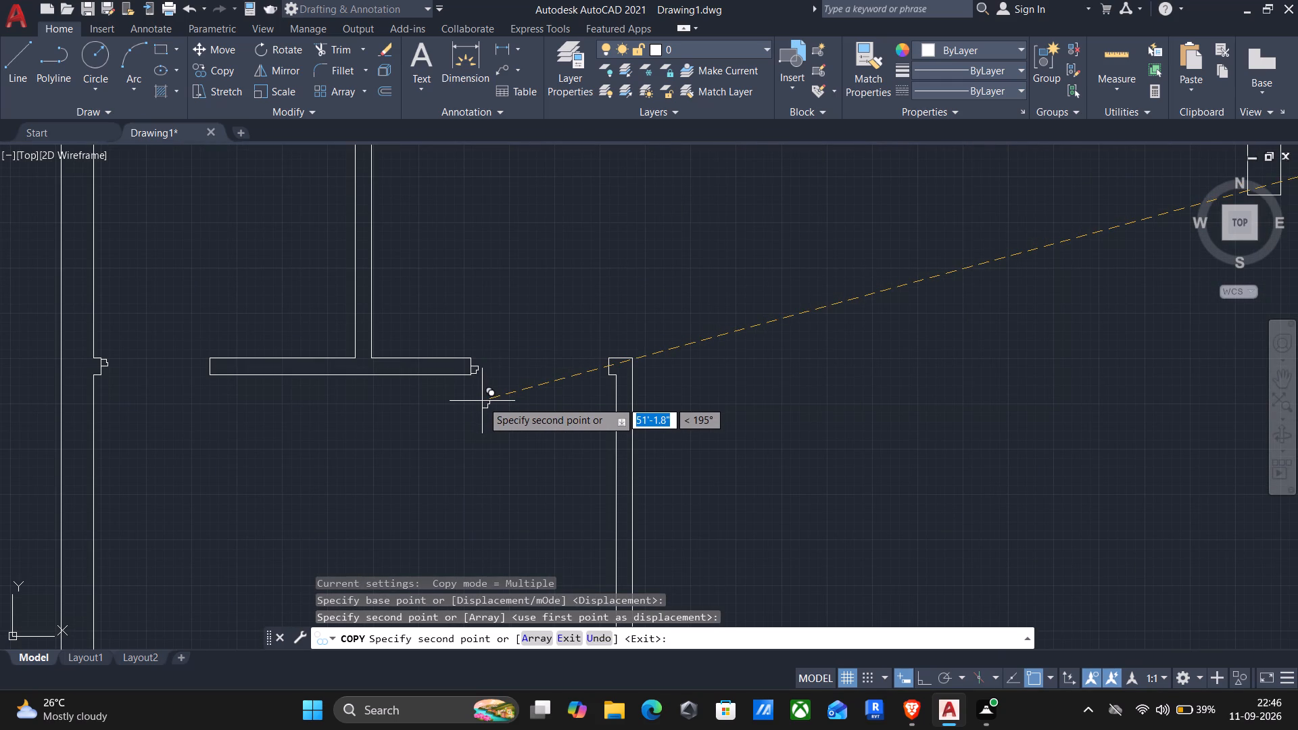
key(Escape)
Draw a line along the lower edge of the left door opening in the wall beneath the upper rooms, joining both jamb corners.
scroll(482, 401, down, 2)
middle_drag(576, 471, 610, 335)
scroll(611, 333, down, 1)
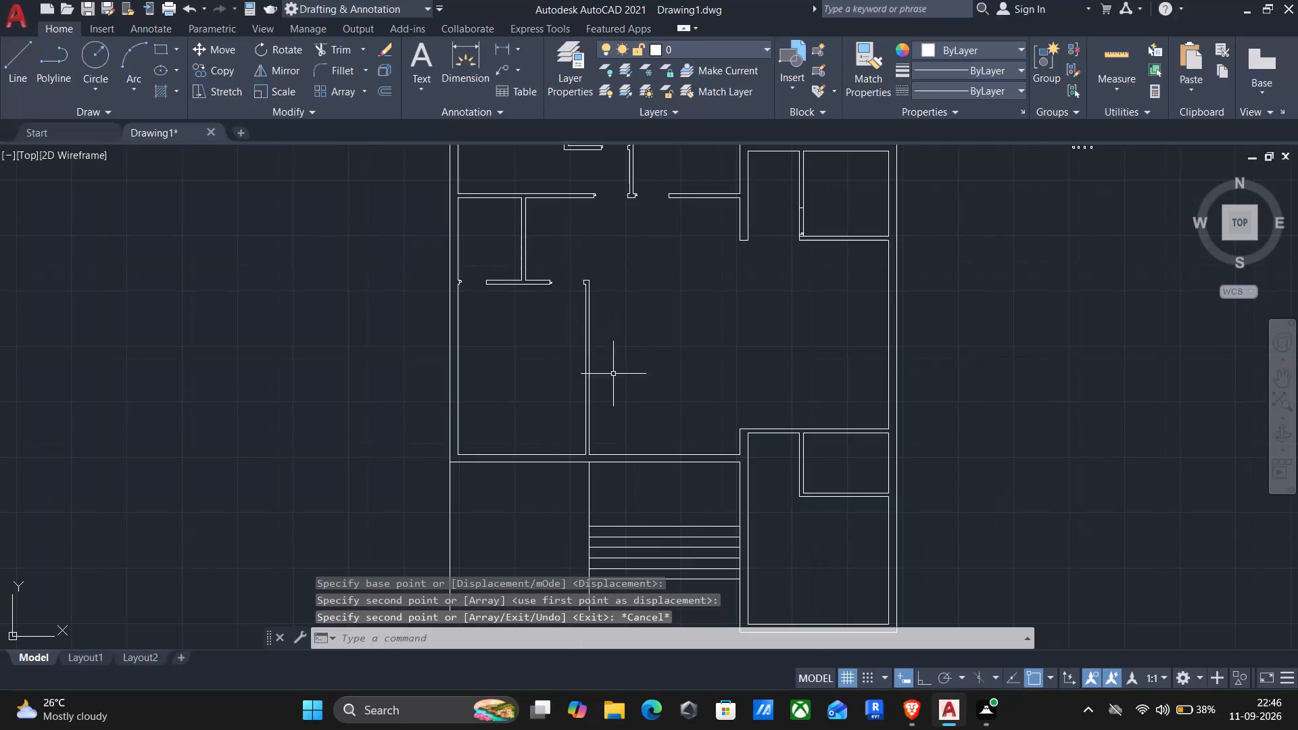
scroll(639, 413, down, 1)
middle_drag(639, 413, 625, 383)
middle_drag(648, 345, 596, 406)
key(l)
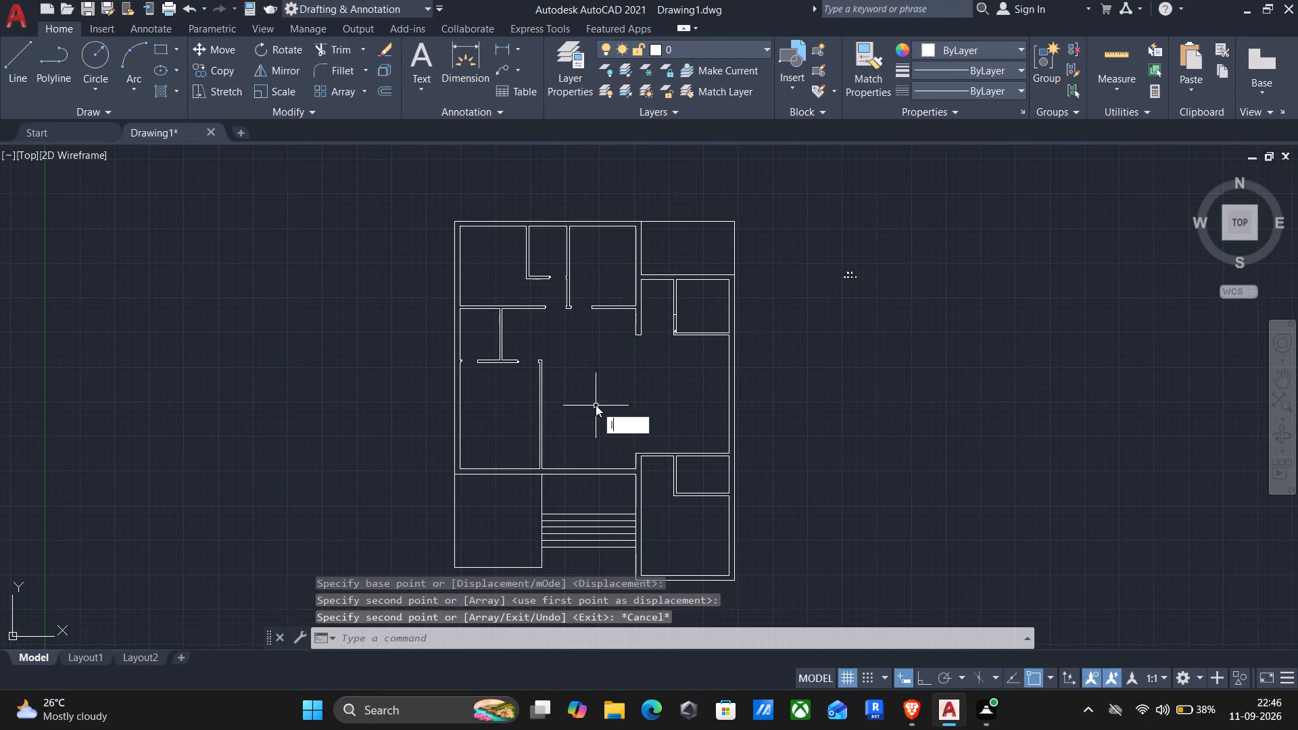
key(Return)
scroll(571, 320, up, 4)
scroll(333, 243, up, 3)
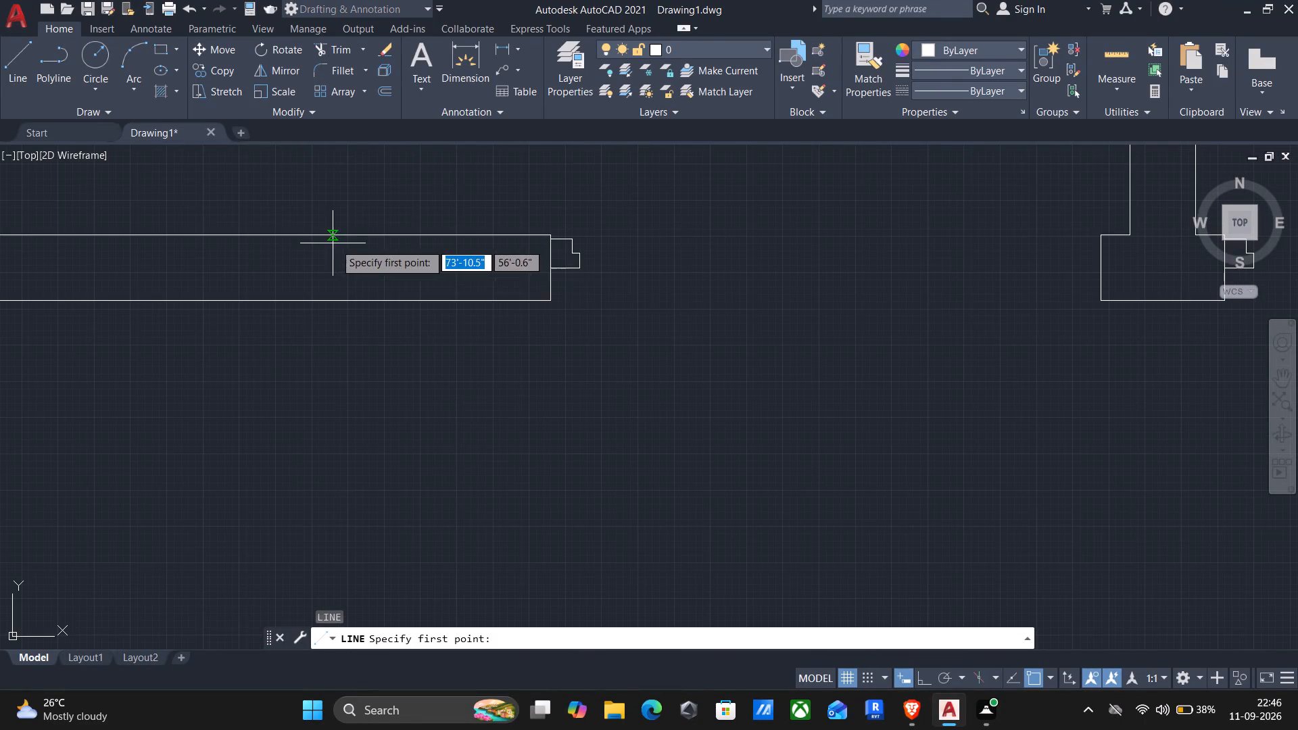
click(549, 303)
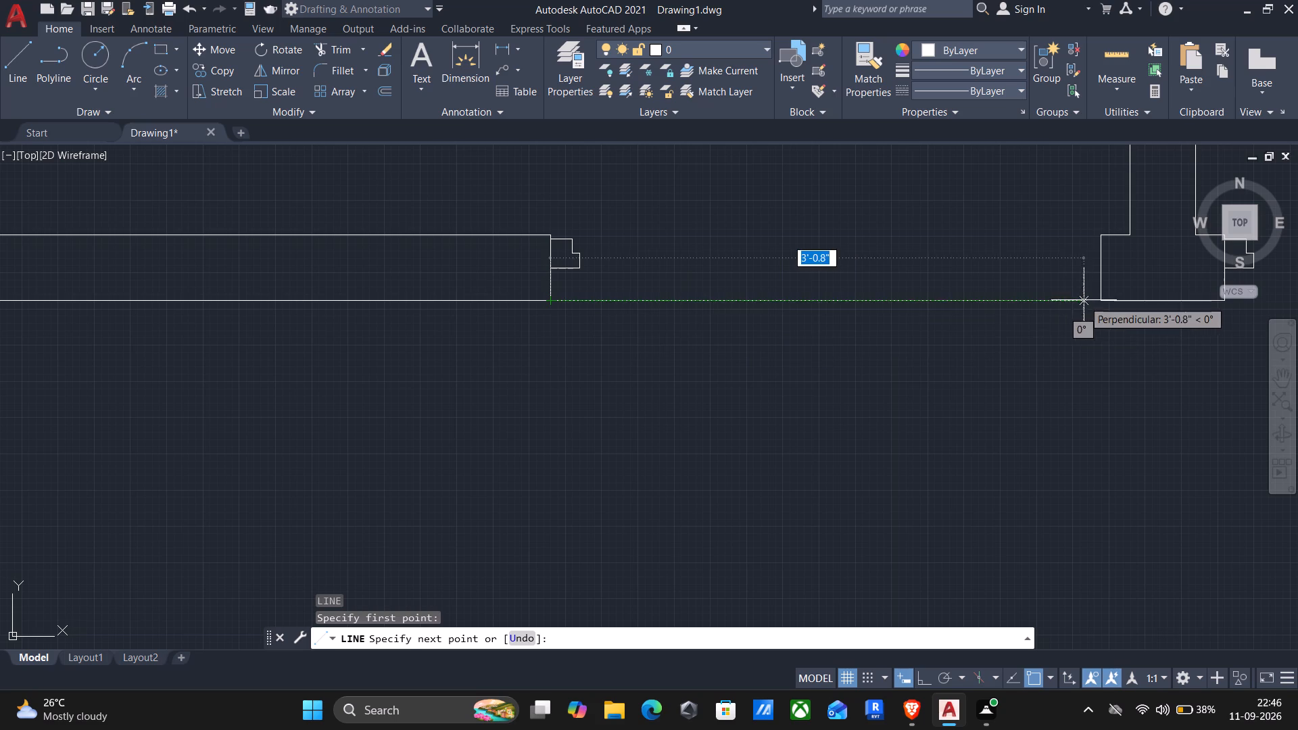
click(1101, 301)
key(Return)
Draw a line about 2'-6" long along the lower edge of the upper small room's door opening, joining both jamb corners.
scroll(1062, 345, down, 2)
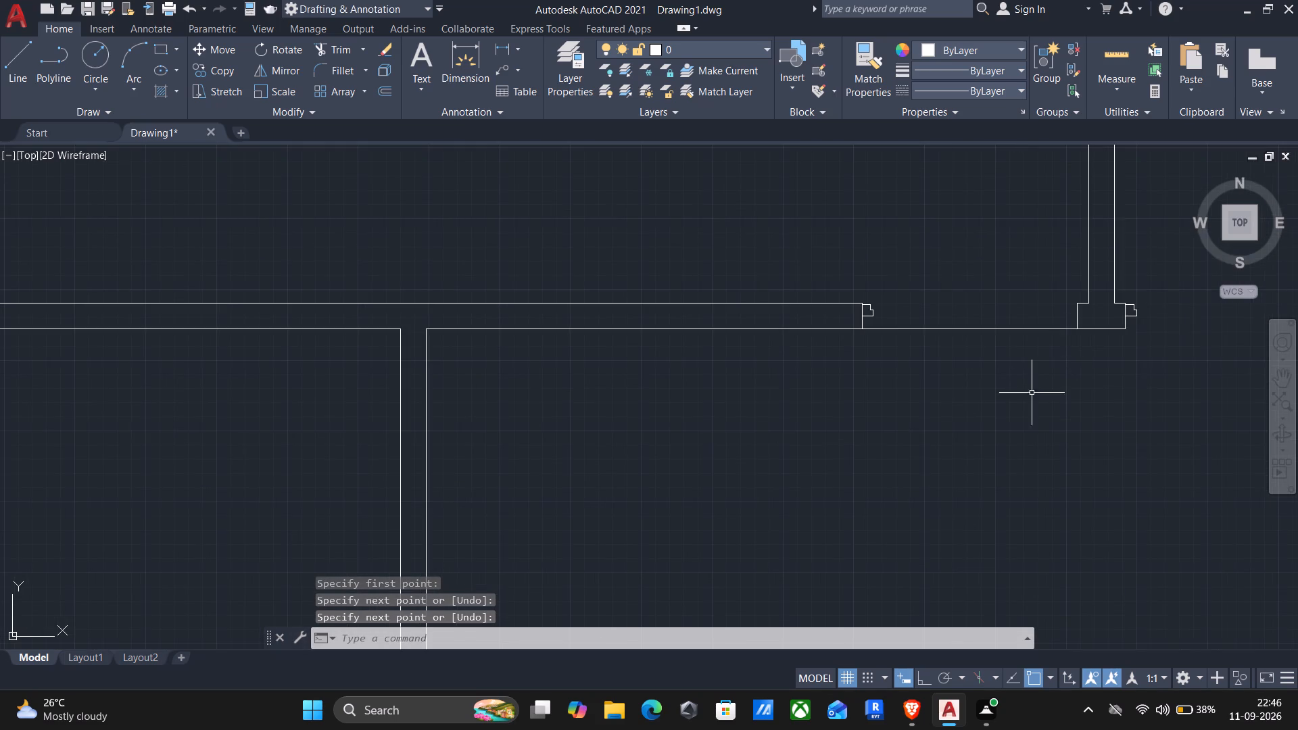
middle_drag(1011, 408, 838, 493)
scroll(951, 441, down, 1)
key(Return)
scroll(779, 251, up, 3)
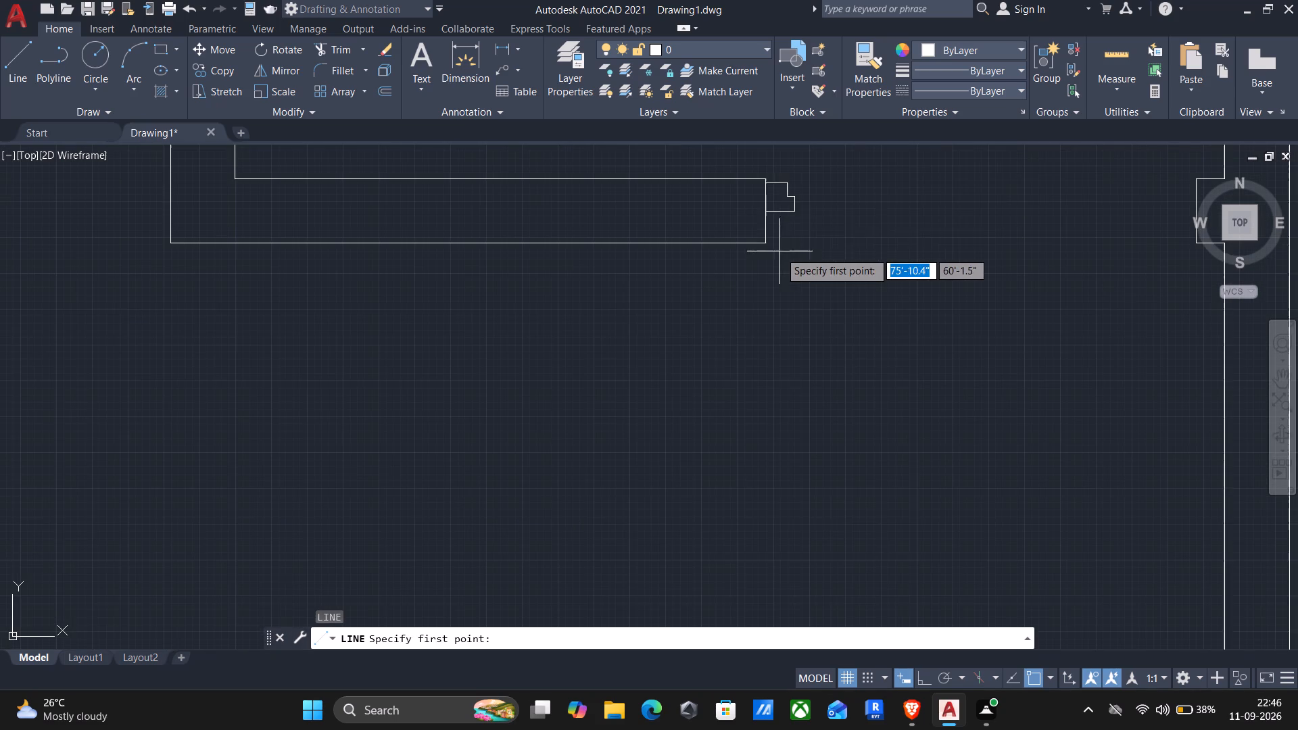
click(768, 245)
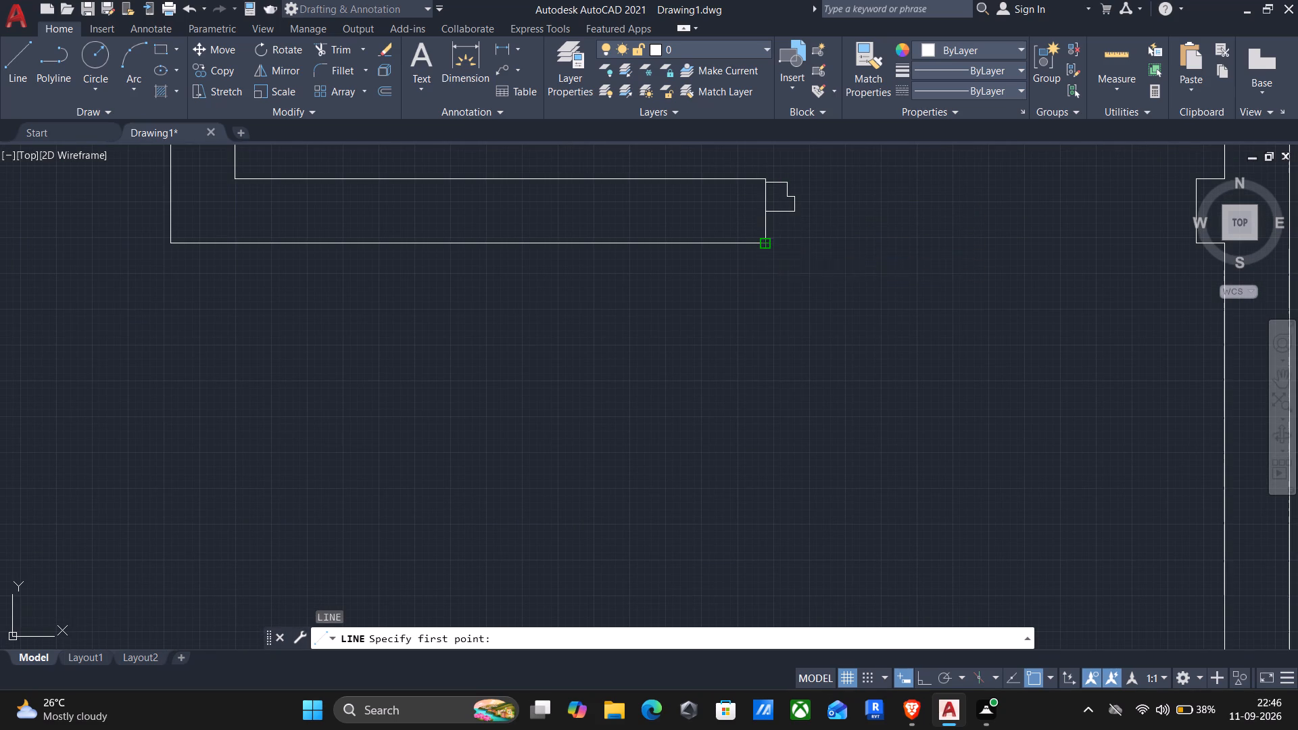
scroll(821, 252, down, 2)
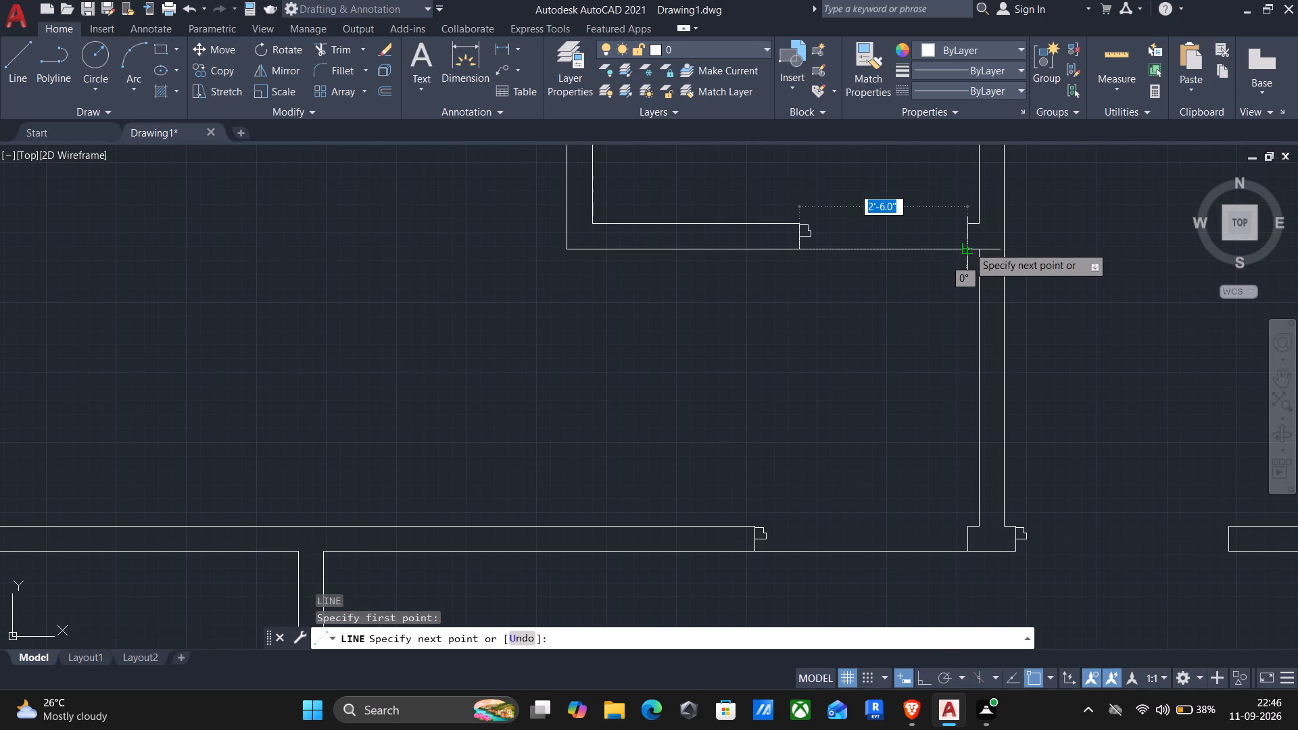
scroll(962, 249, up, 2)
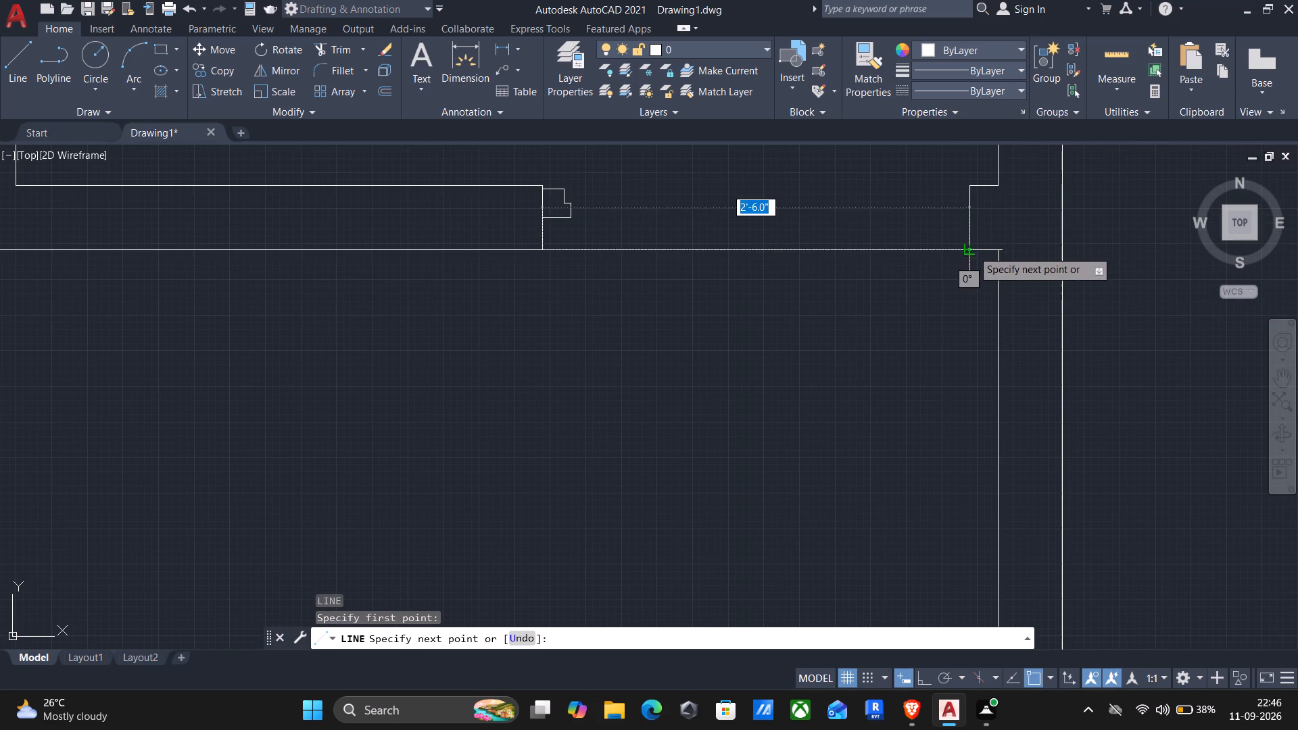
click(971, 250)
key(Return)
Draw a line along the upper edge of the right door opening beneath the upper rooms, from the right jamb corner to the left.
scroll(965, 252, down, 2)
scroll(907, 322, down, 3)
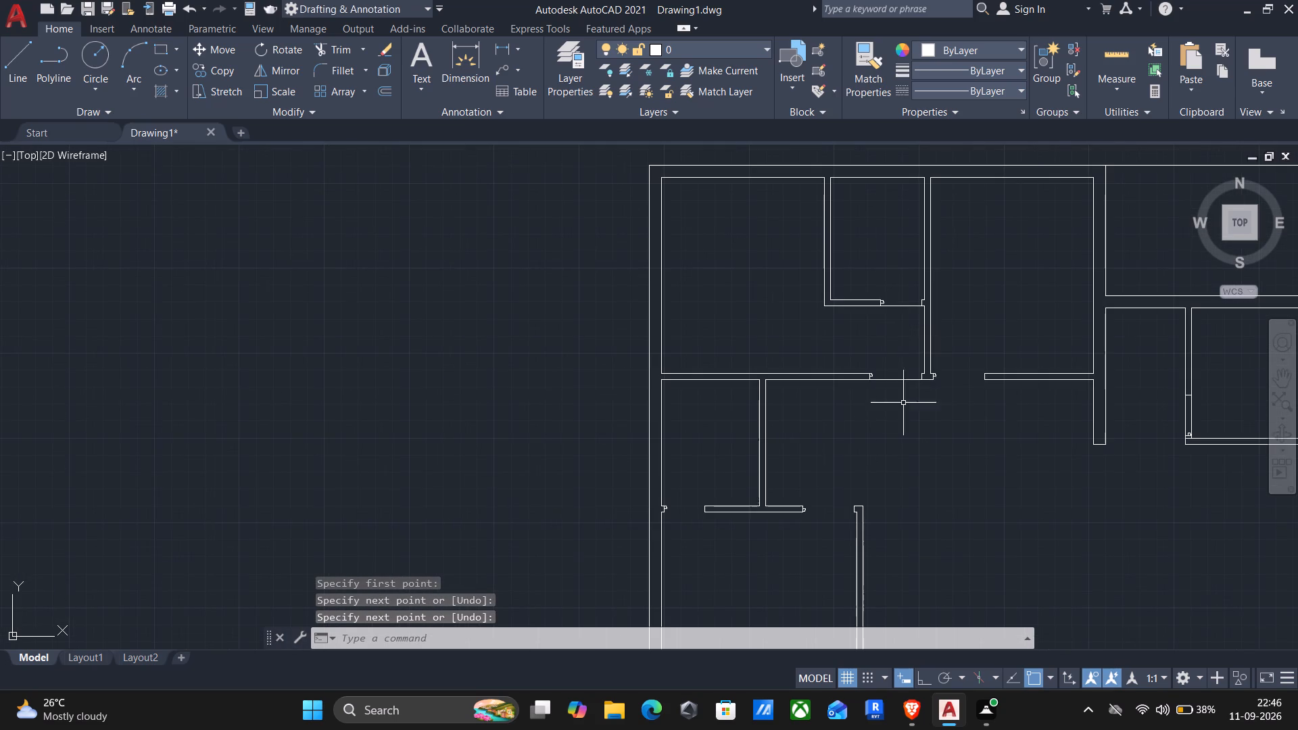
scroll(963, 385, up, 3)
key(Return)
scroll(1030, 368, up, 2)
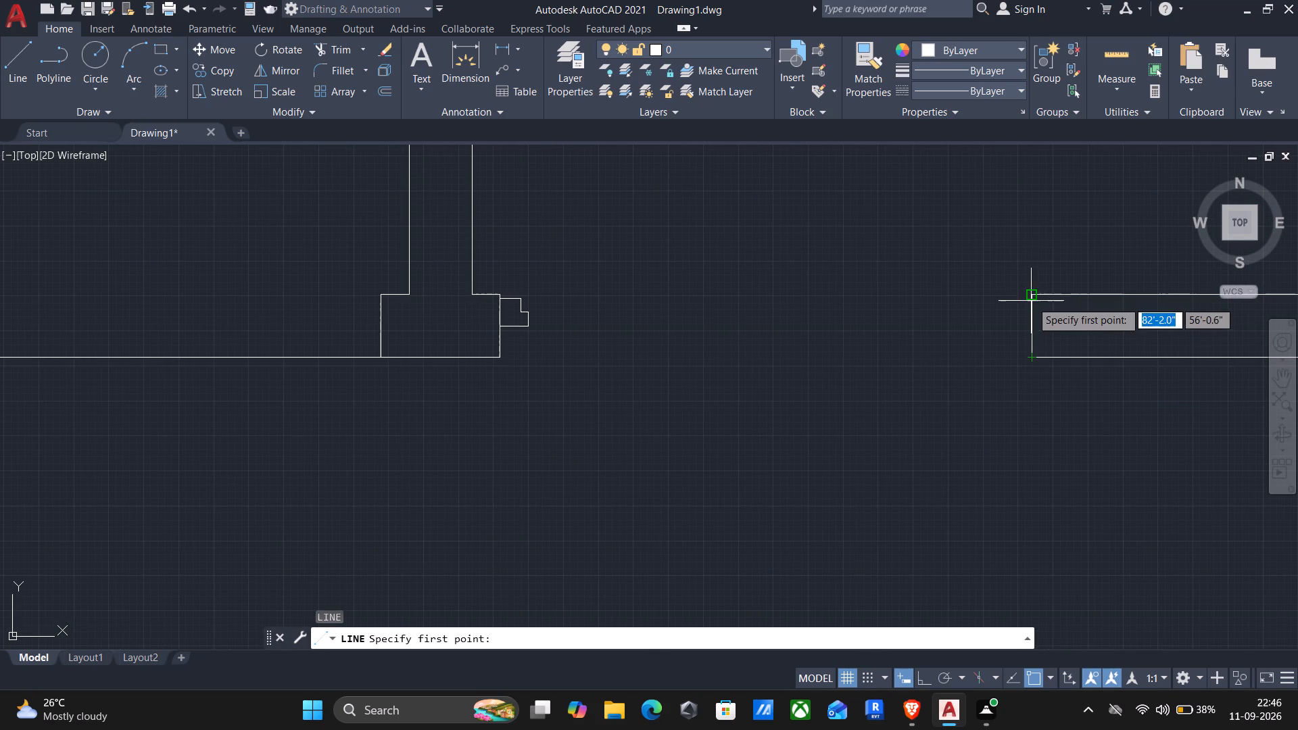
click(1032, 299)
scroll(503, 306, up, 2)
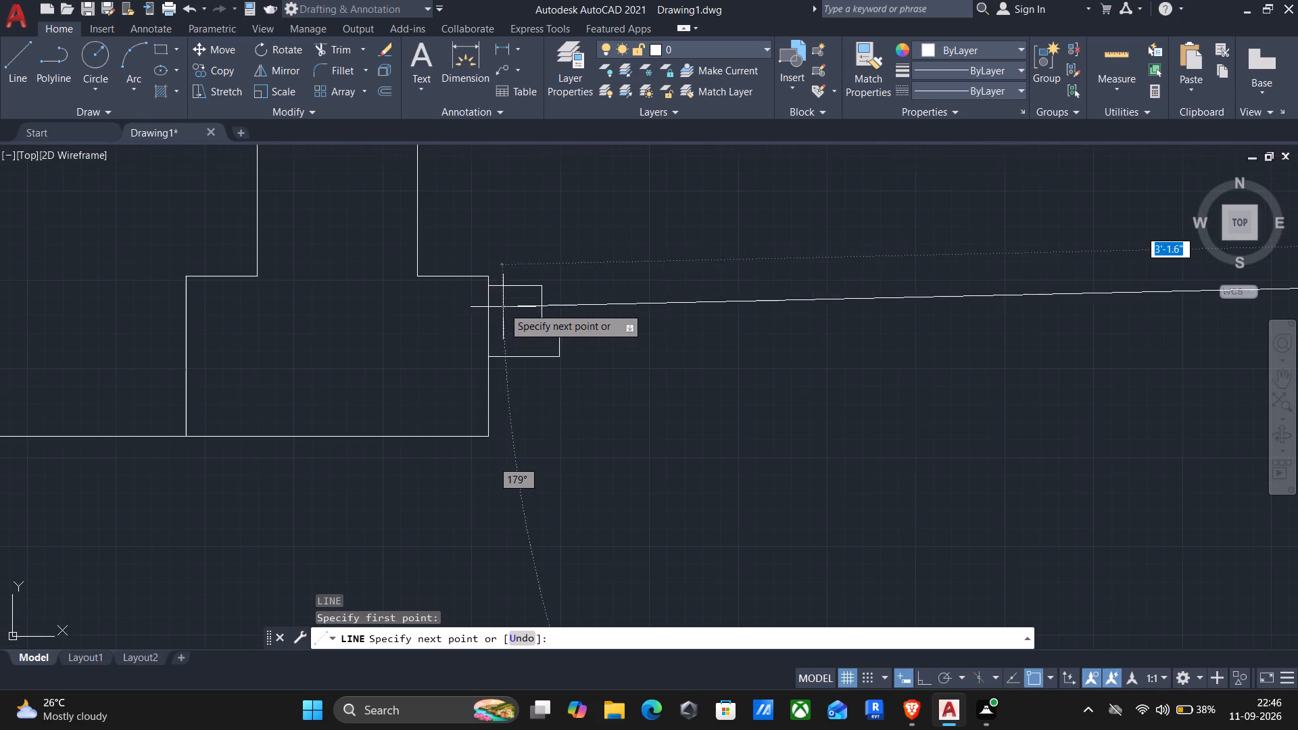
click(484, 272)
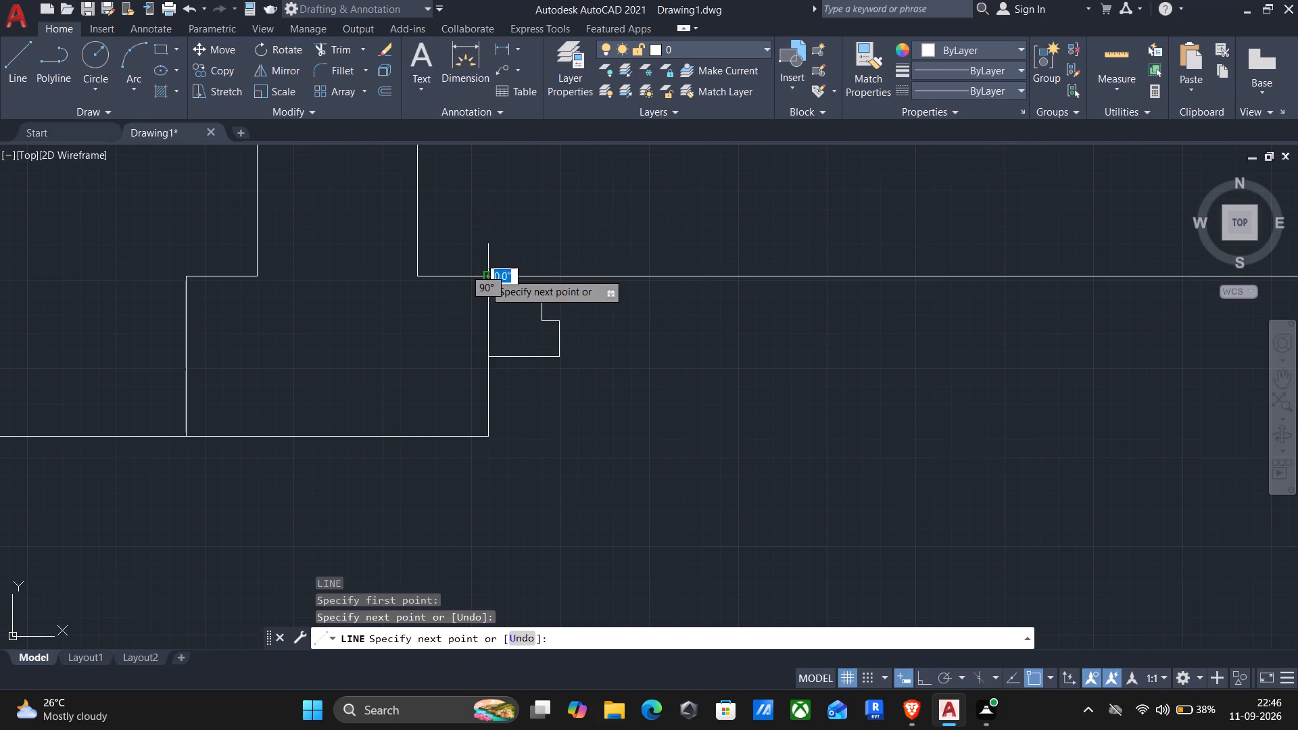
key(Return)
Trim both wall lines across the door opening in the right-hand small room's left wall and the leftover line inside its lower jamb.
scroll(534, 343, down, 5)
middle_drag(585, 467, 585, 389)
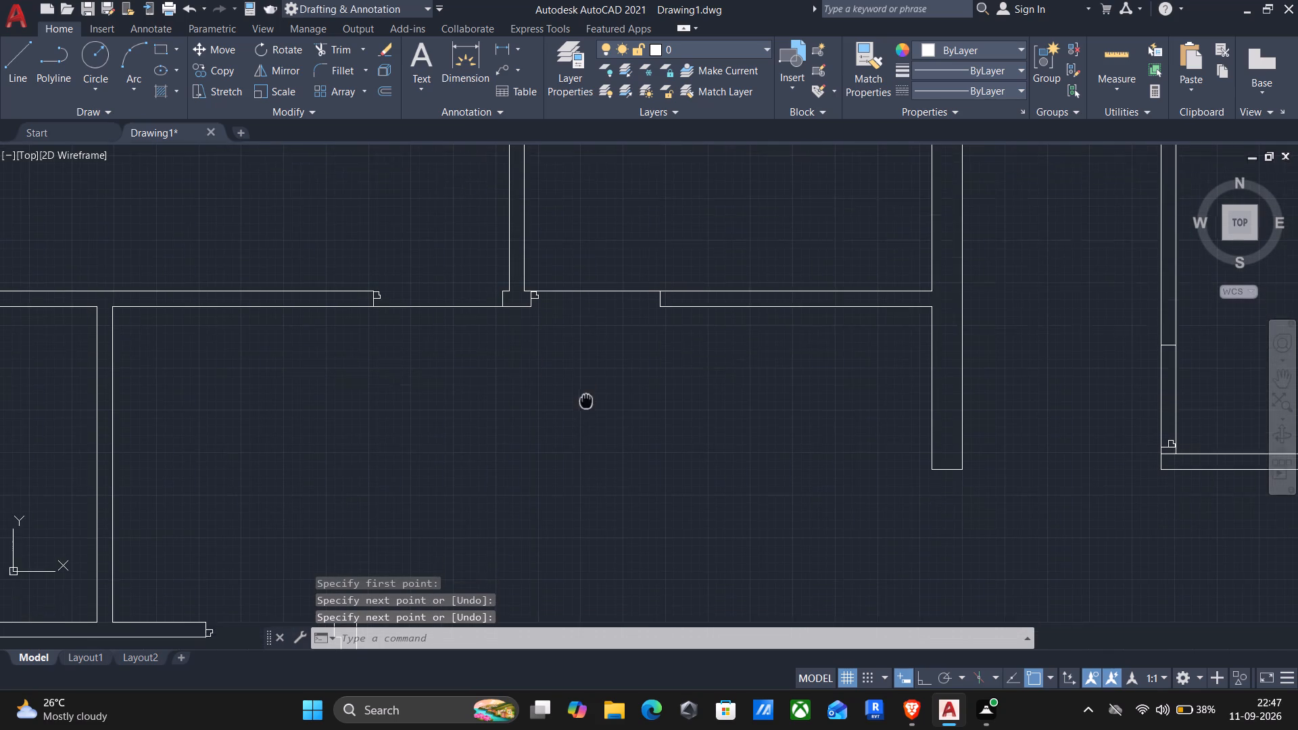
middle_drag(1049, 452, 996, 490)
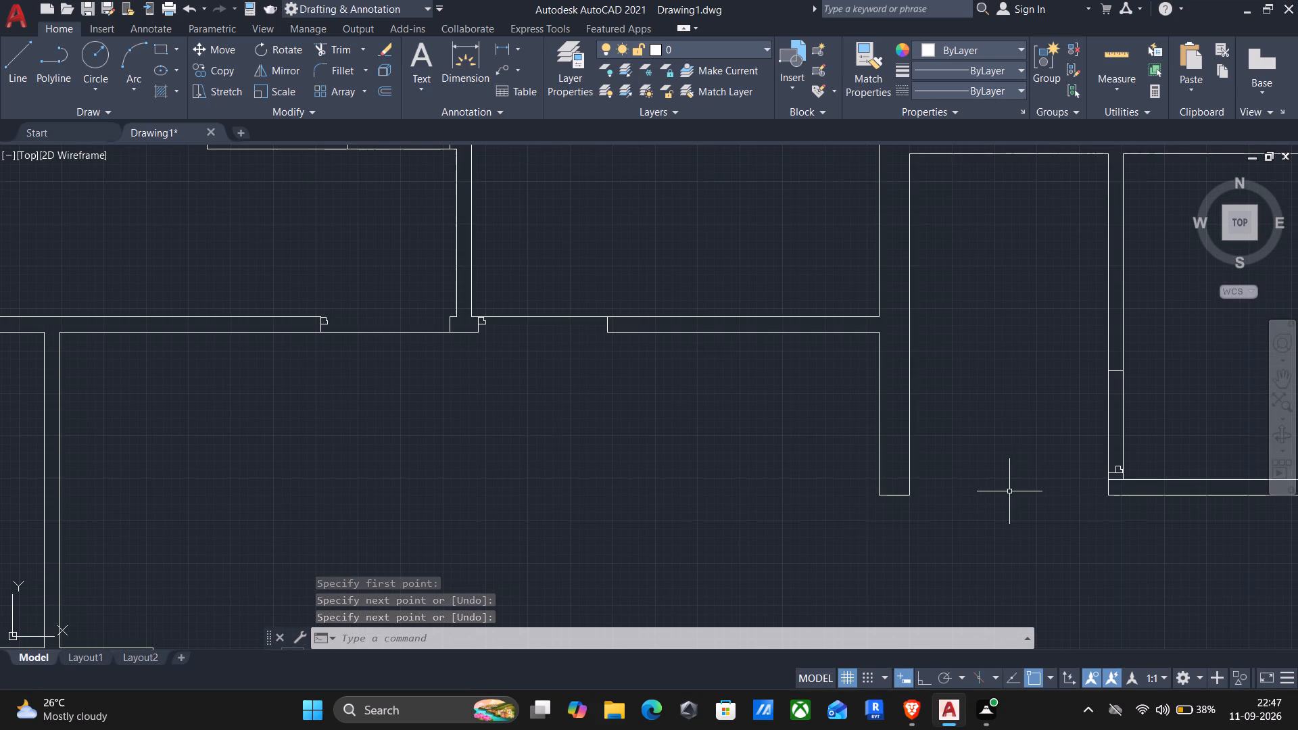
text(tr)
key(Return)
drag(1157, 427, 1156, 427)
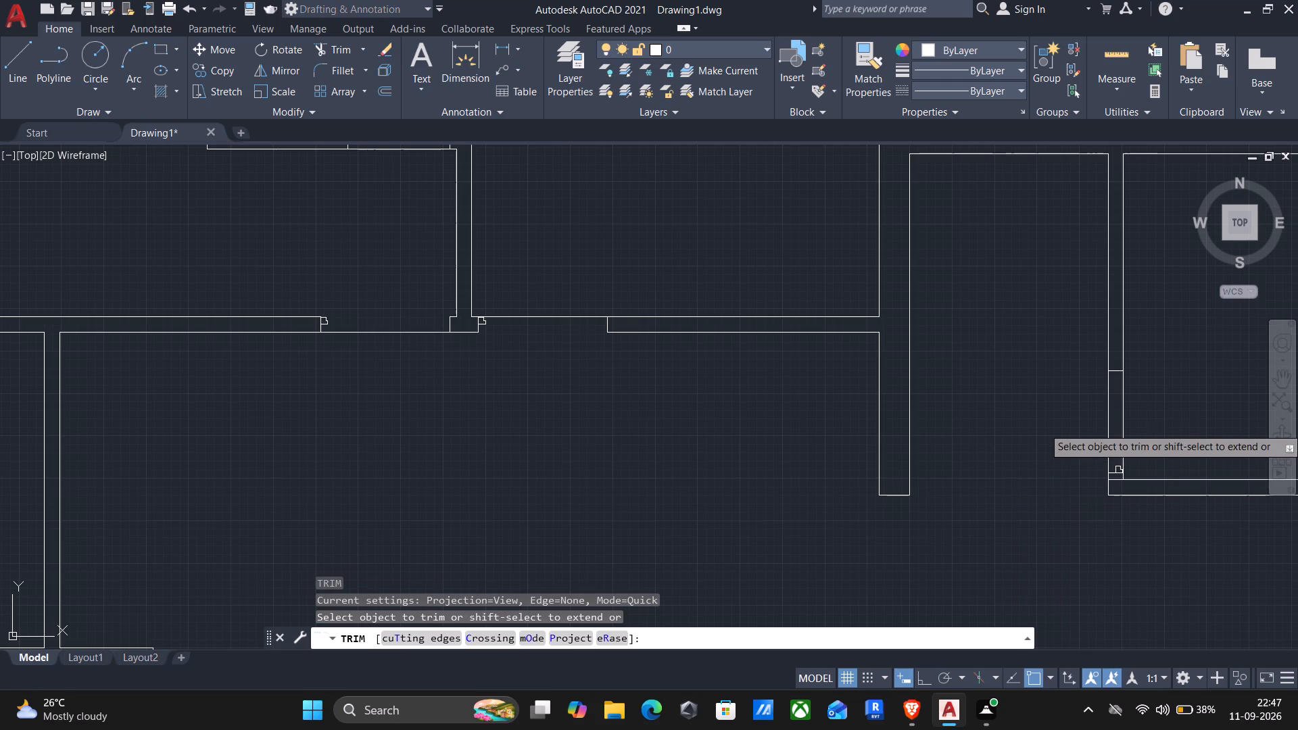
drag(1156, 427, 1051, 422)
scroll(1120, 480, up, 3)
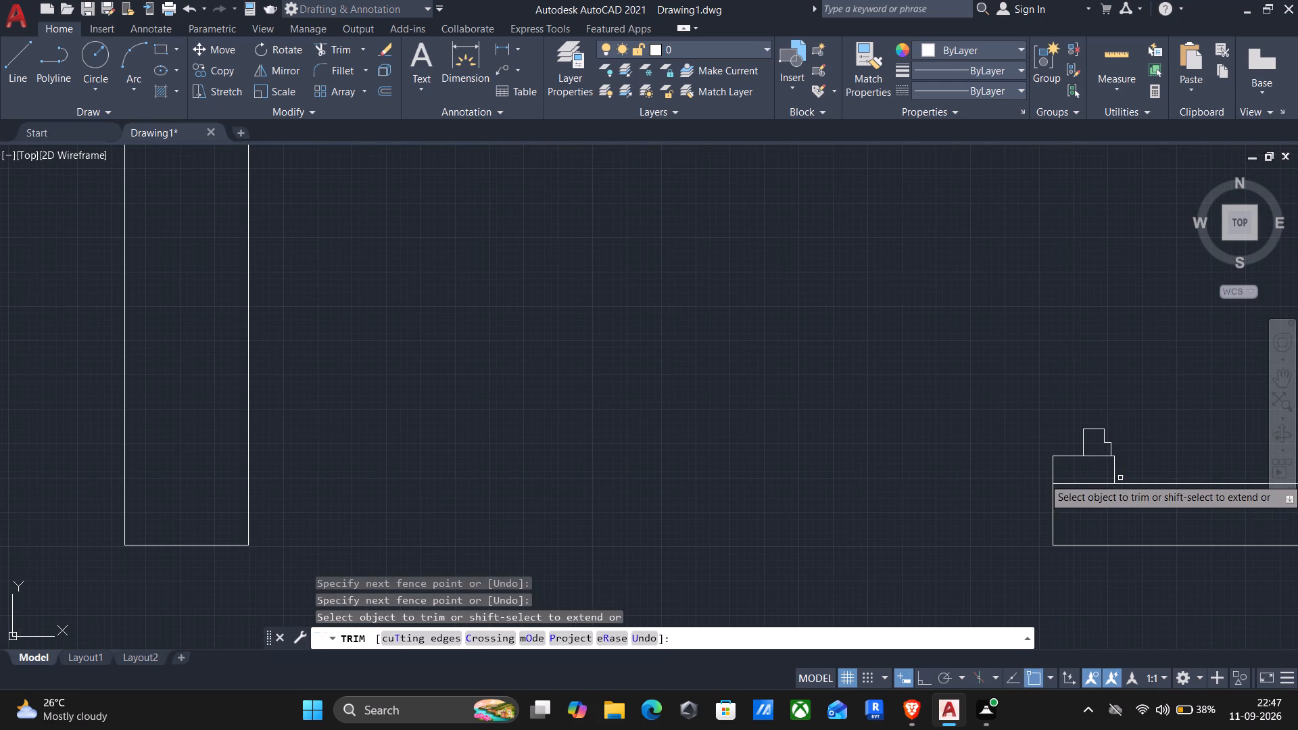
drag(1084, 477, 1083, 504)
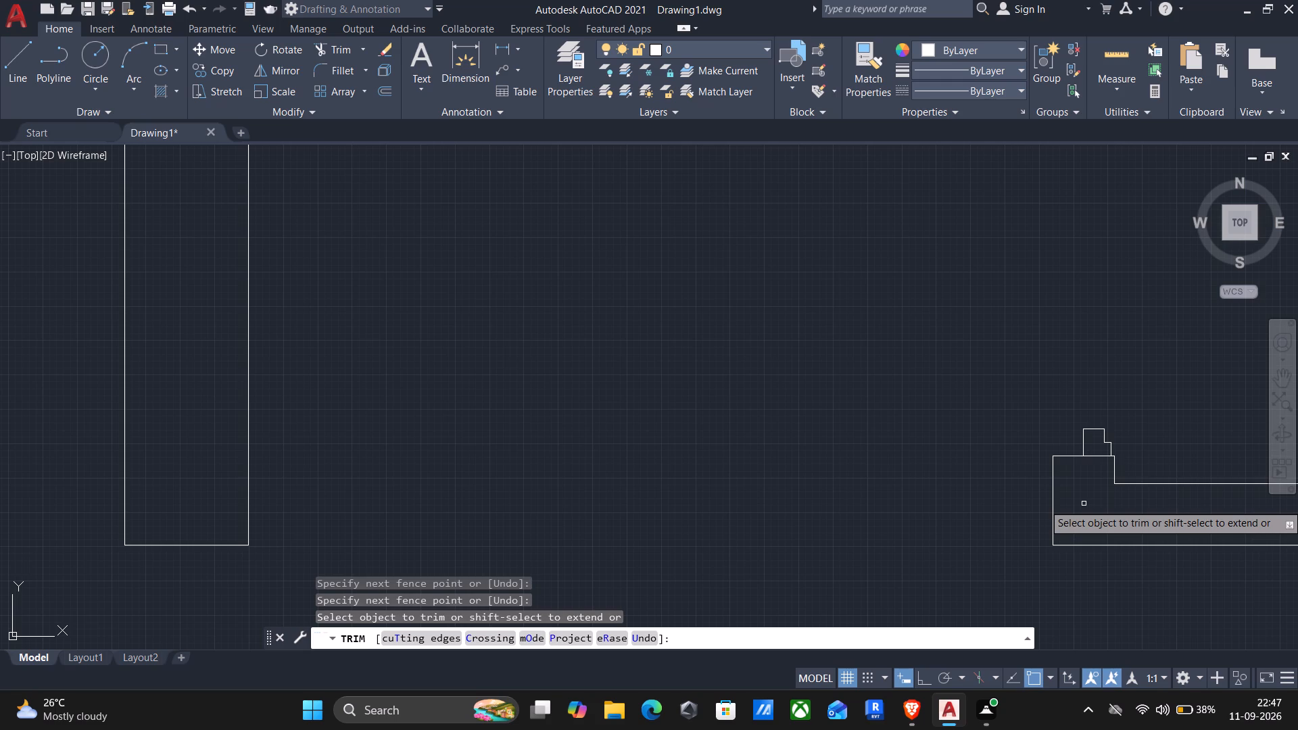
scroll(917, 420, down, 2)
scroll(859, 470, down, 1)
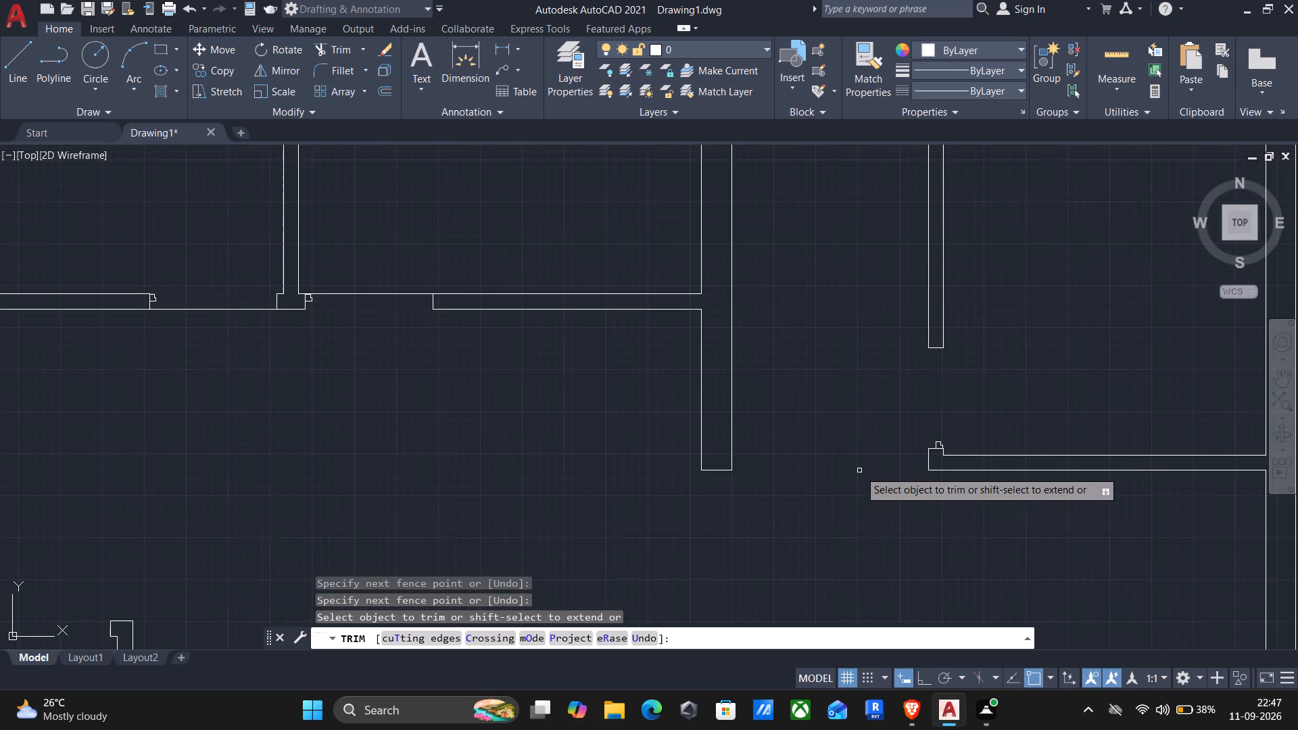
Draw a vertical line along the outer edge of the door opening in the right-hand small room's left wall, joining both jamb corners.
key(Escape)
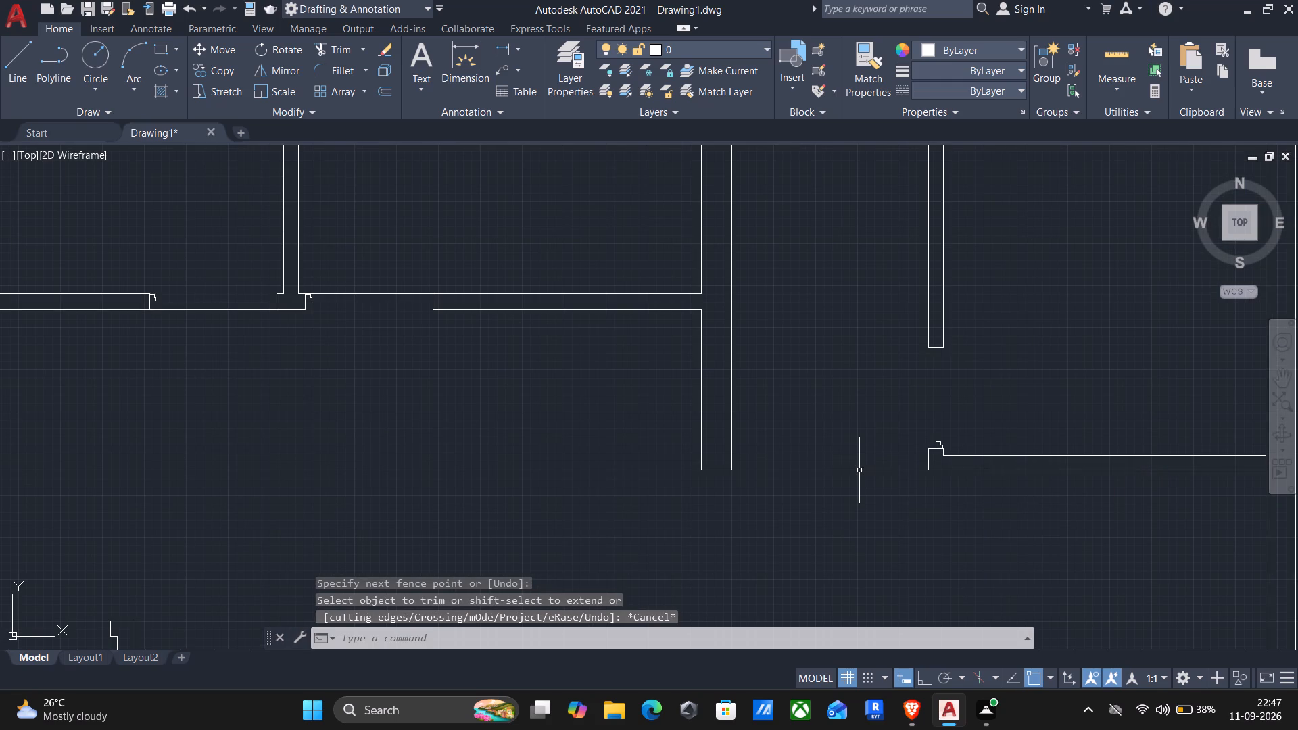
key(l)
key(Return)
scroll(917, 462, up, 2)
click(936, 429)
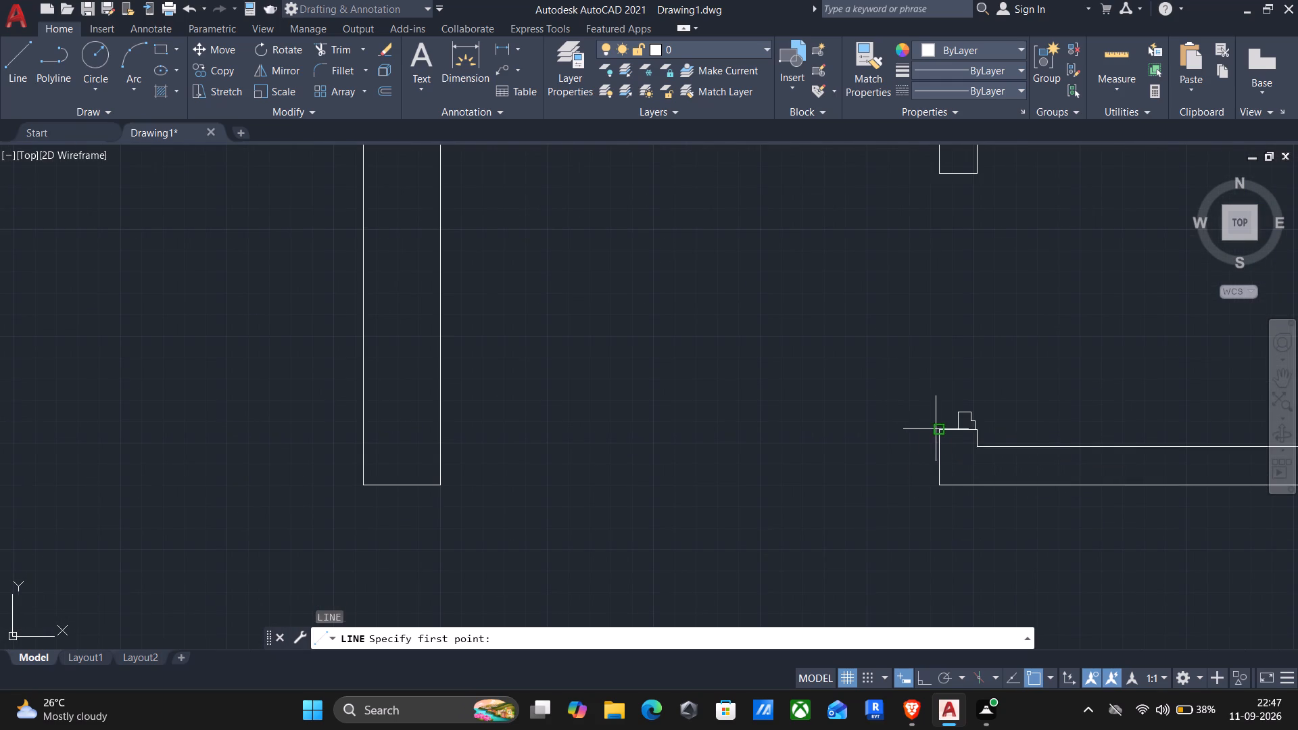
click(942, 176)
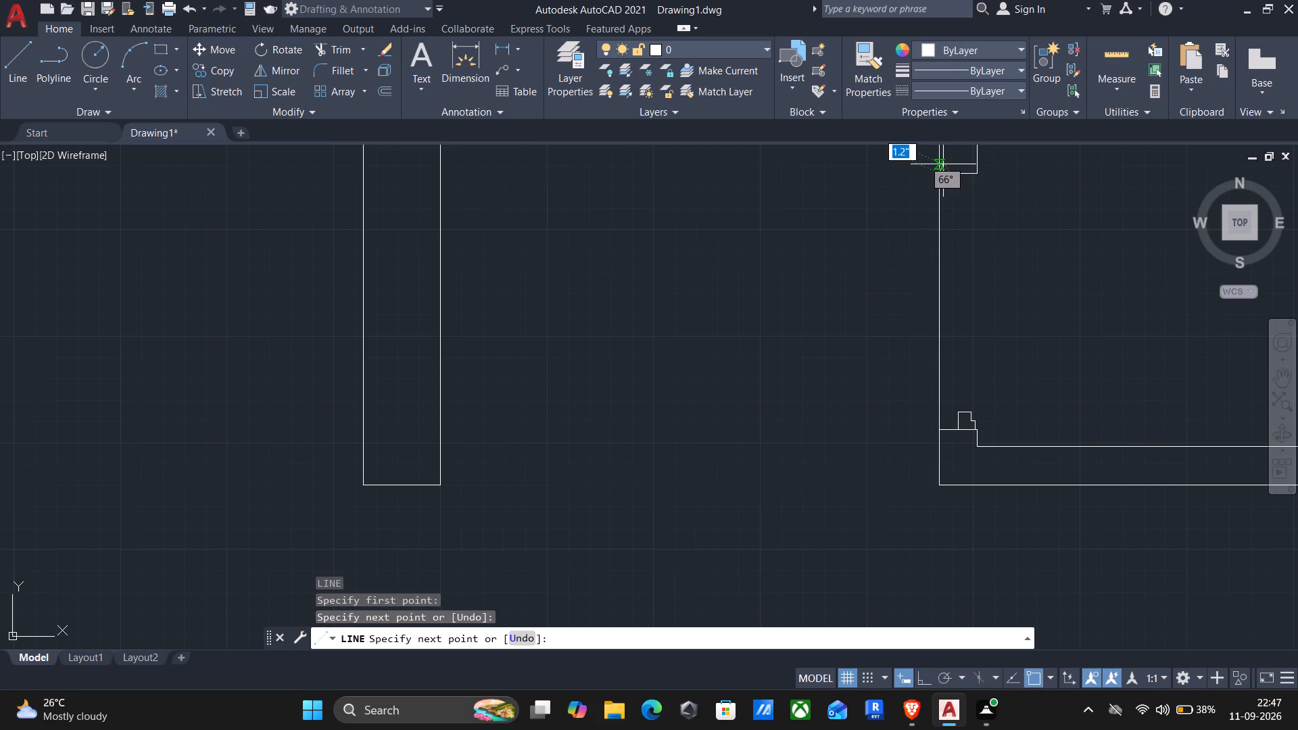
key(Return)
Draw a line along the upper edge of the door opening below the left small room, joining both jamb corners.
scroll(927, 189, down, 2)
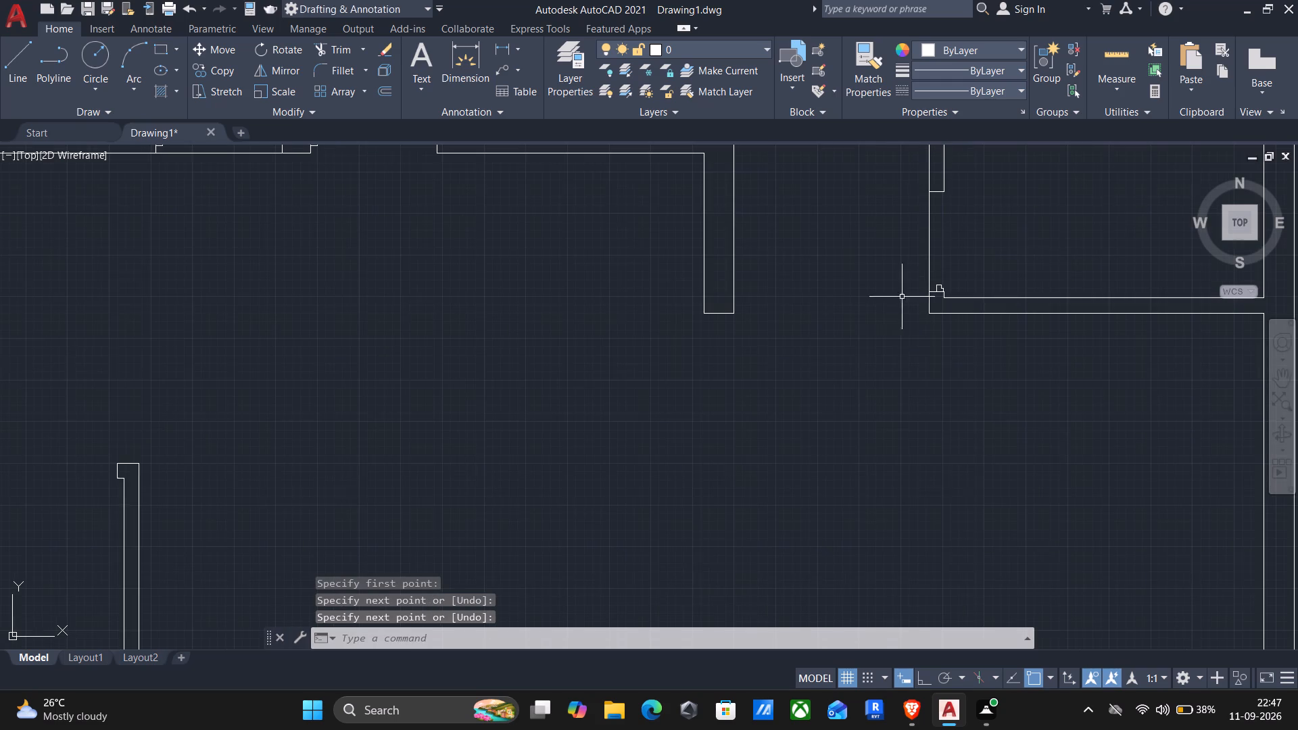
scroll(886, 358, down, 1)
scroll(888, 322, up, 1)
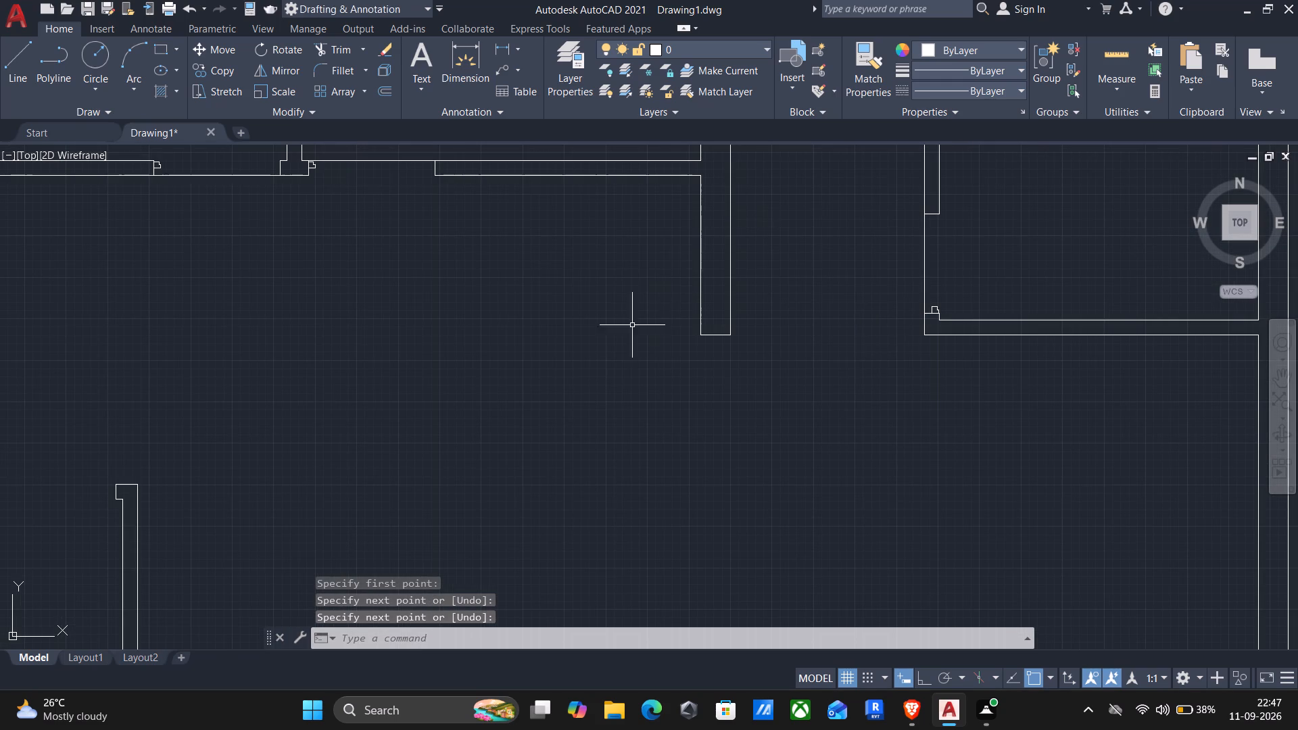
middle_drag(624, 336, 748, 330)
scroll(684, 361, down, 1)
middle_drag(408, 480, 418, 478)
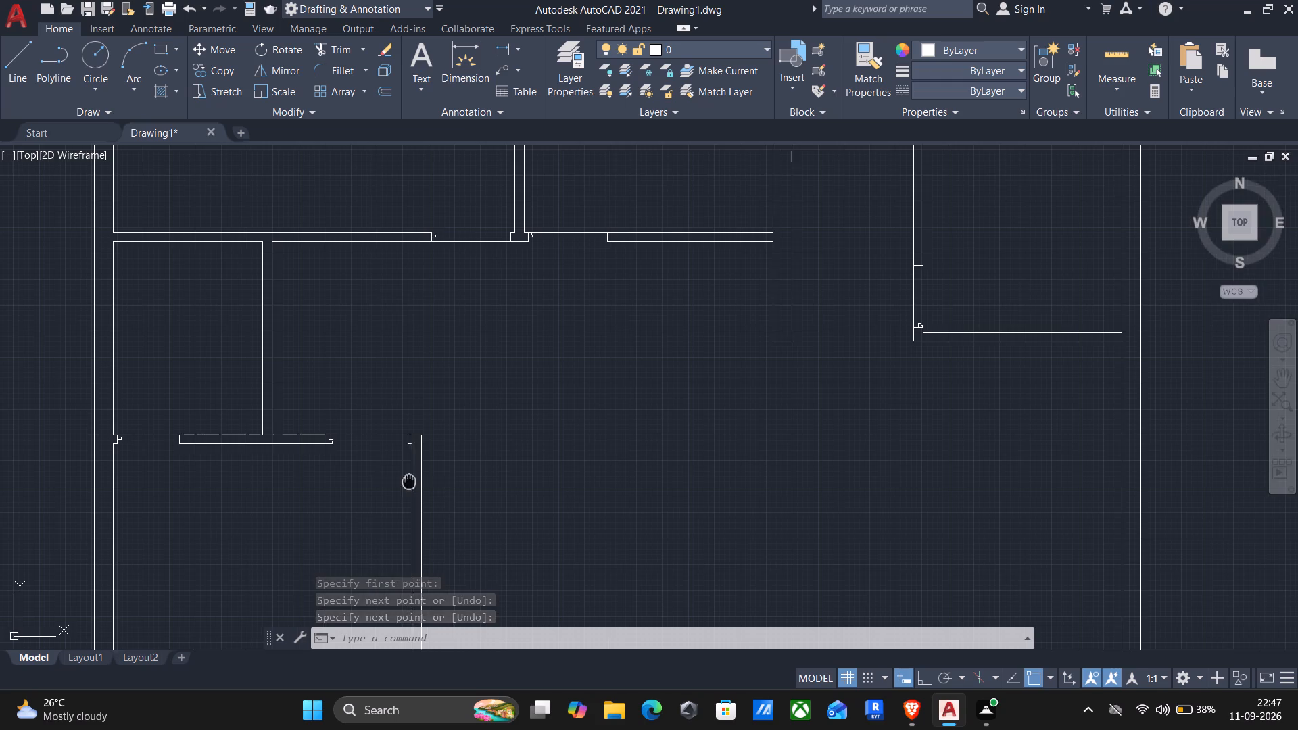
middle_drag(418, 478, 625, 382)
key(l)
key(Return)
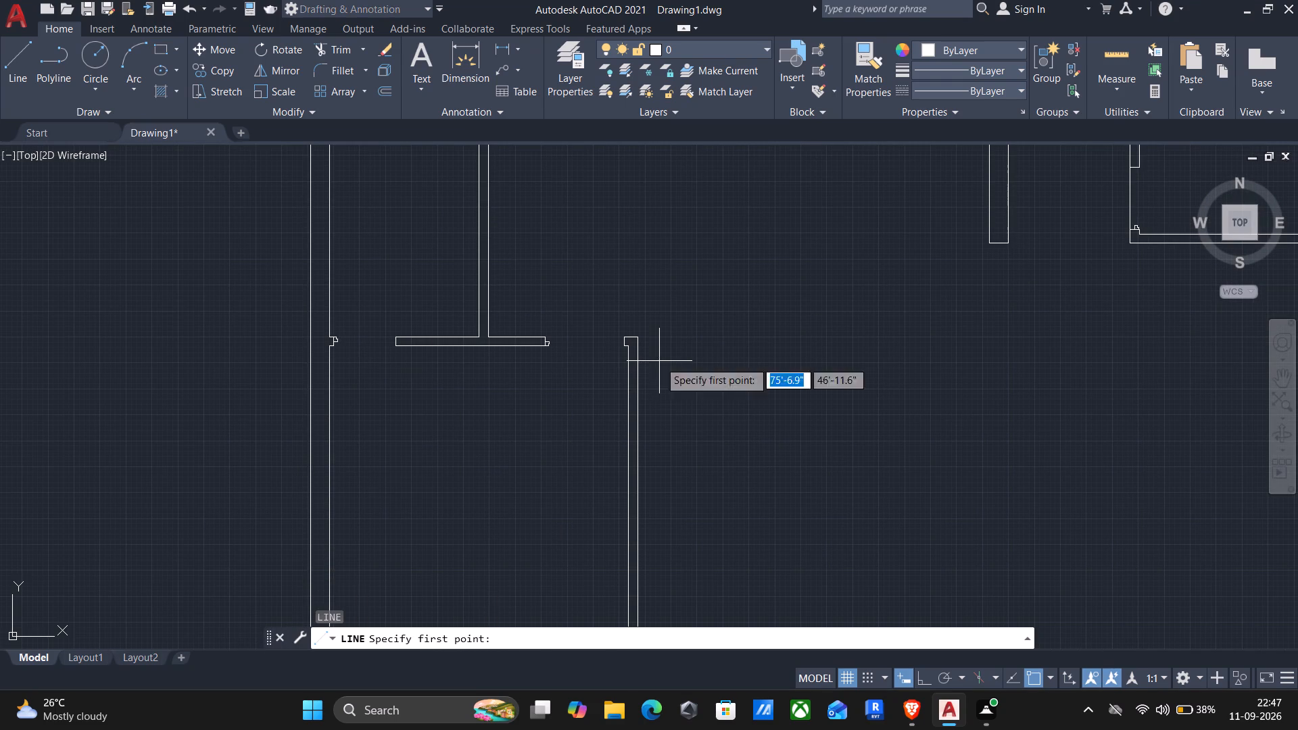
scroll(343, 351, up, 5)
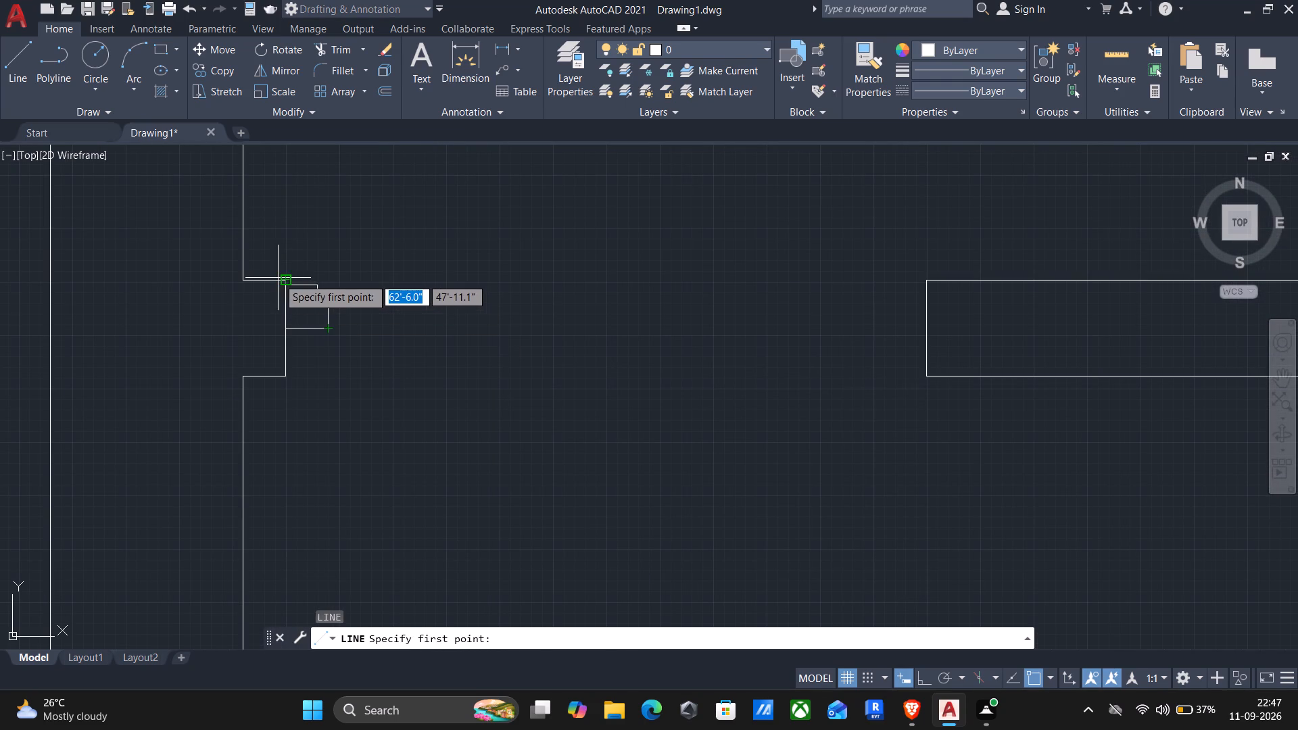
click(291, 276)
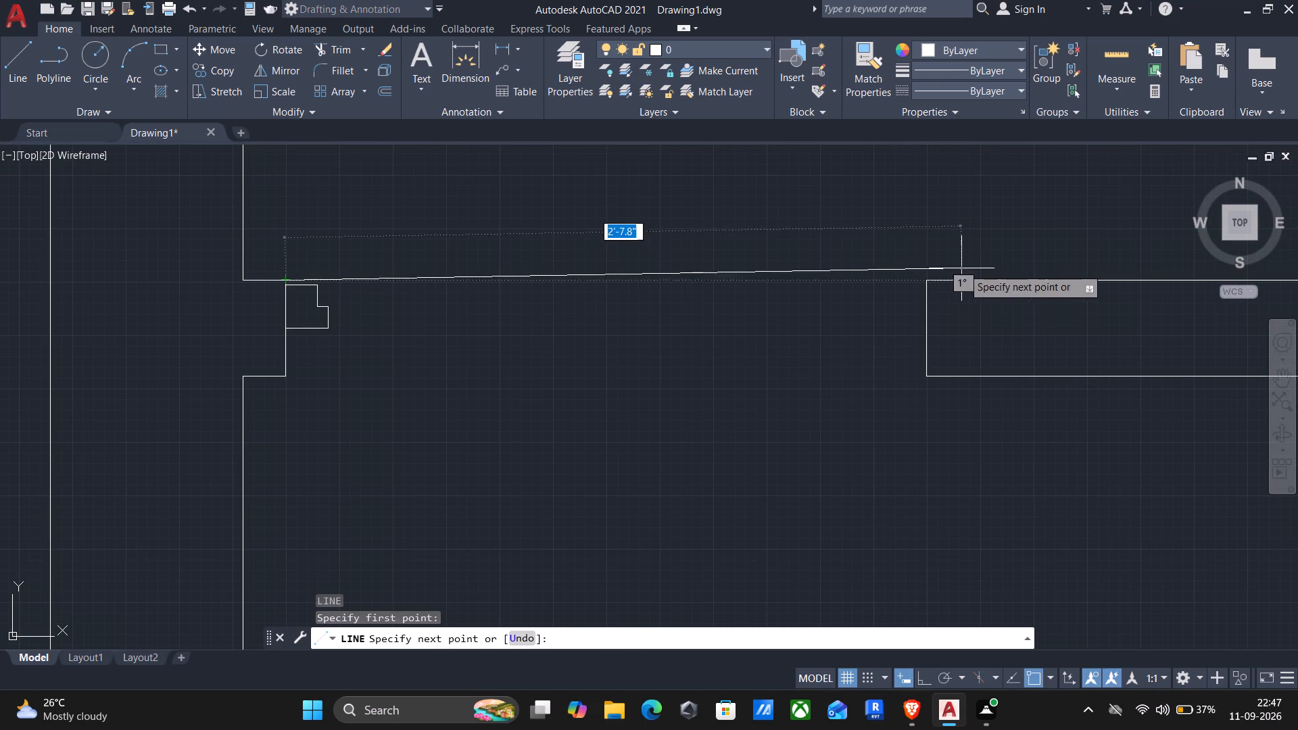
click(921, 284)
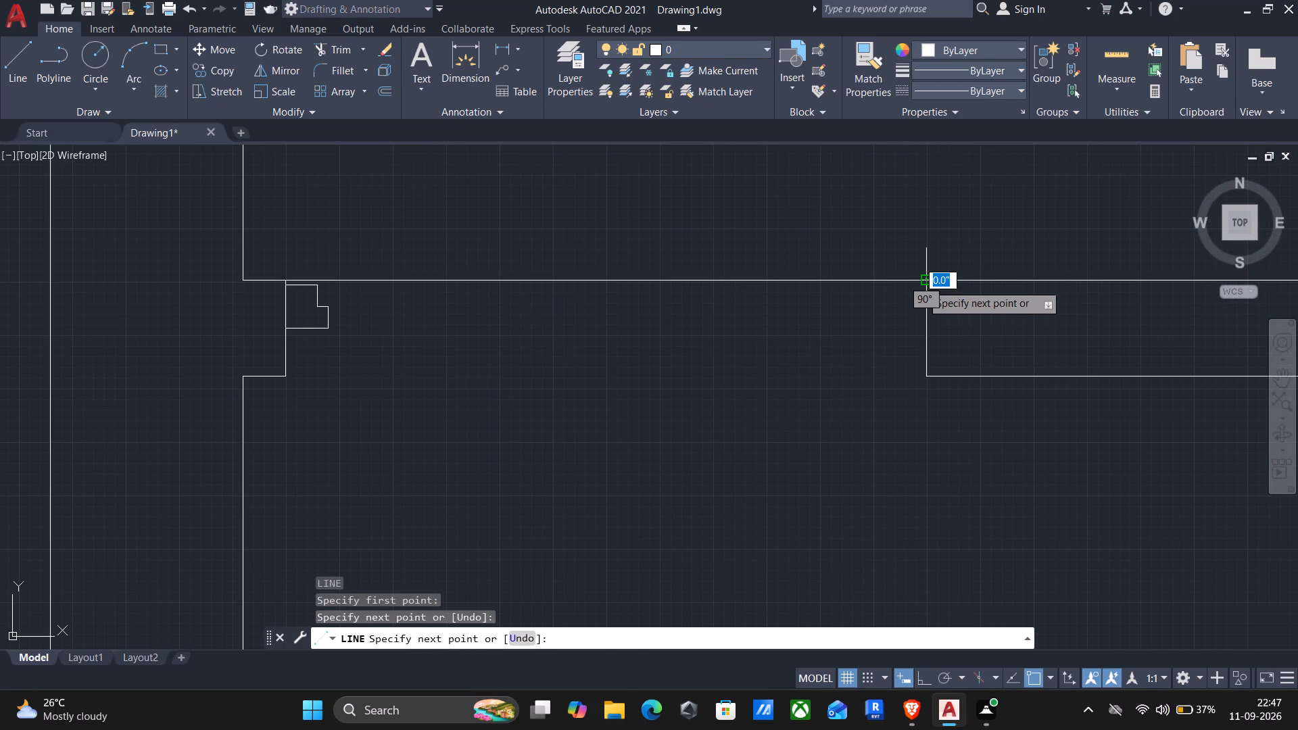
key(Return)
Draw a line about 3'-2" long along the upper edge of the neighbouring door opening to the right, joining both jamb corners.
scroll(921, 284, down, 3)
scroll(913, 352, down, 2)
middle_drag(955, 379, 881, 441)
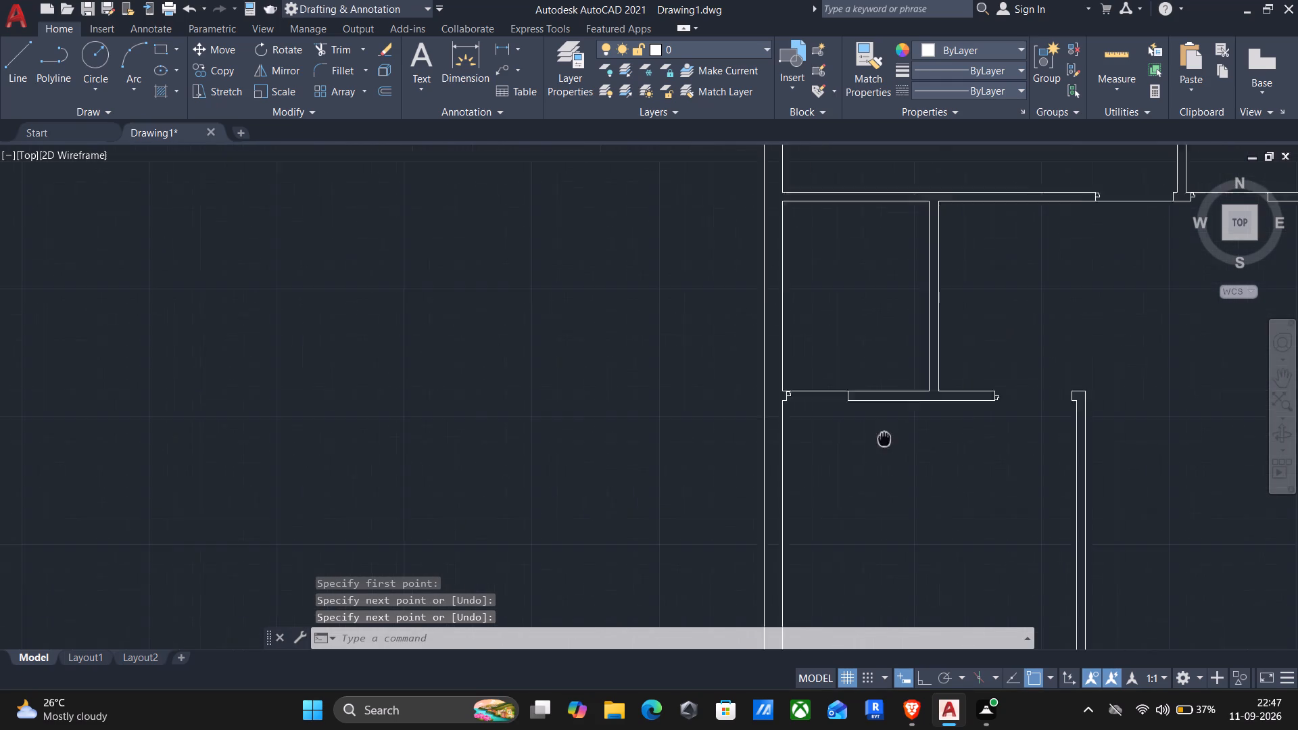
middle_drag(881, 441, 844, 472)
scroll(946, 452, up, 4)
key(Return)
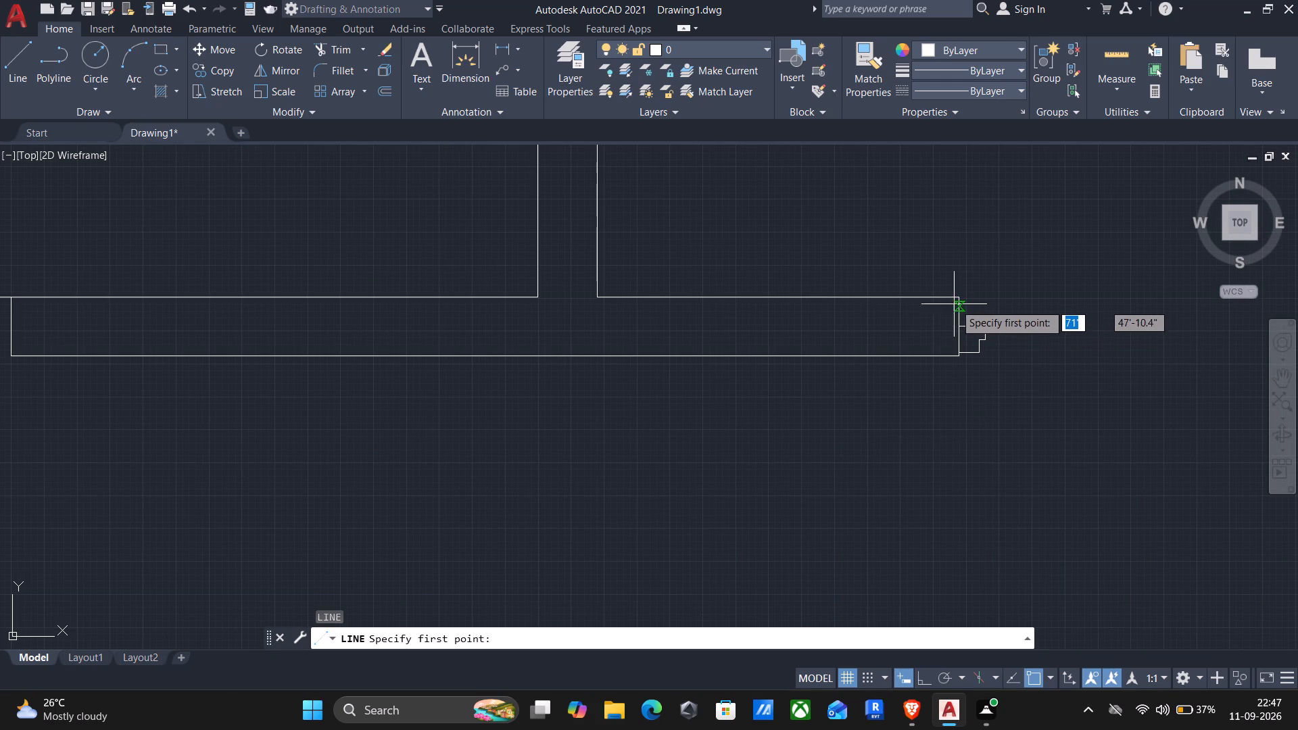
click(957, 299)
scroll(955, 300, down, 2)
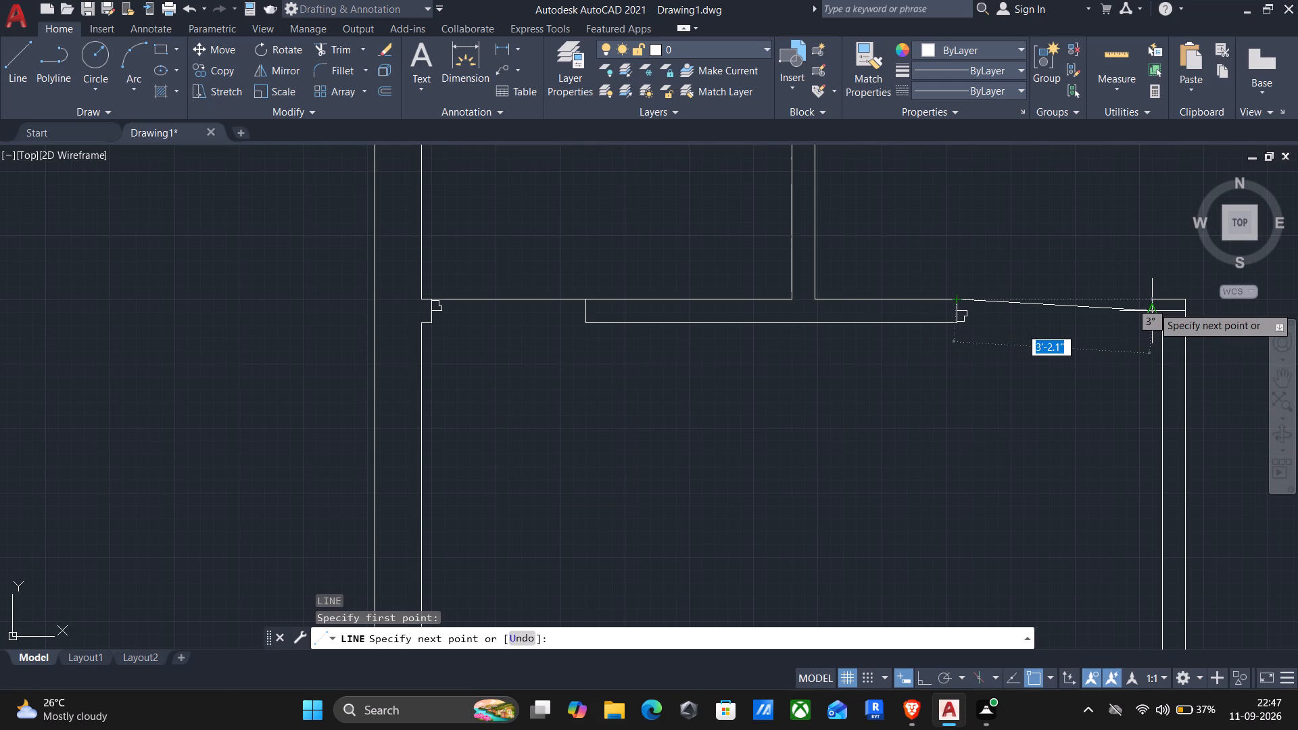
scroll(1156, 294, up, 2)
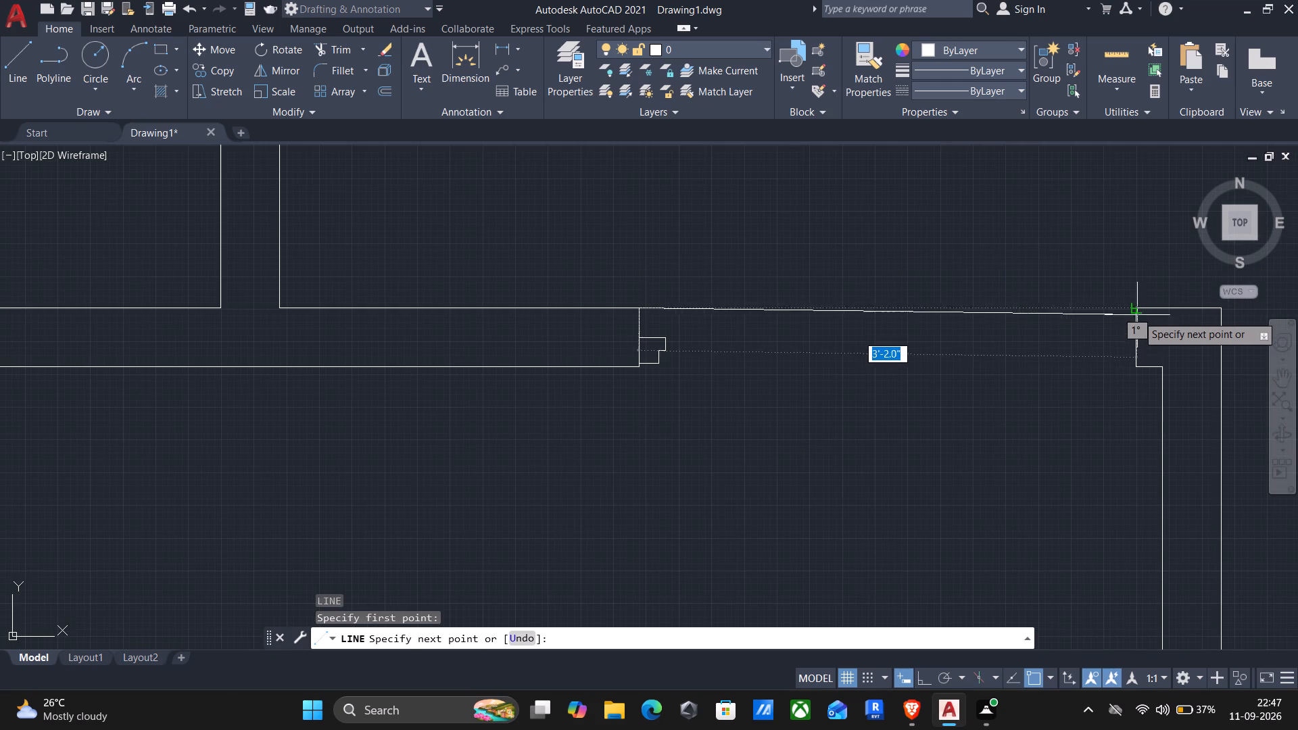
click(1144, 308)
key(Return)
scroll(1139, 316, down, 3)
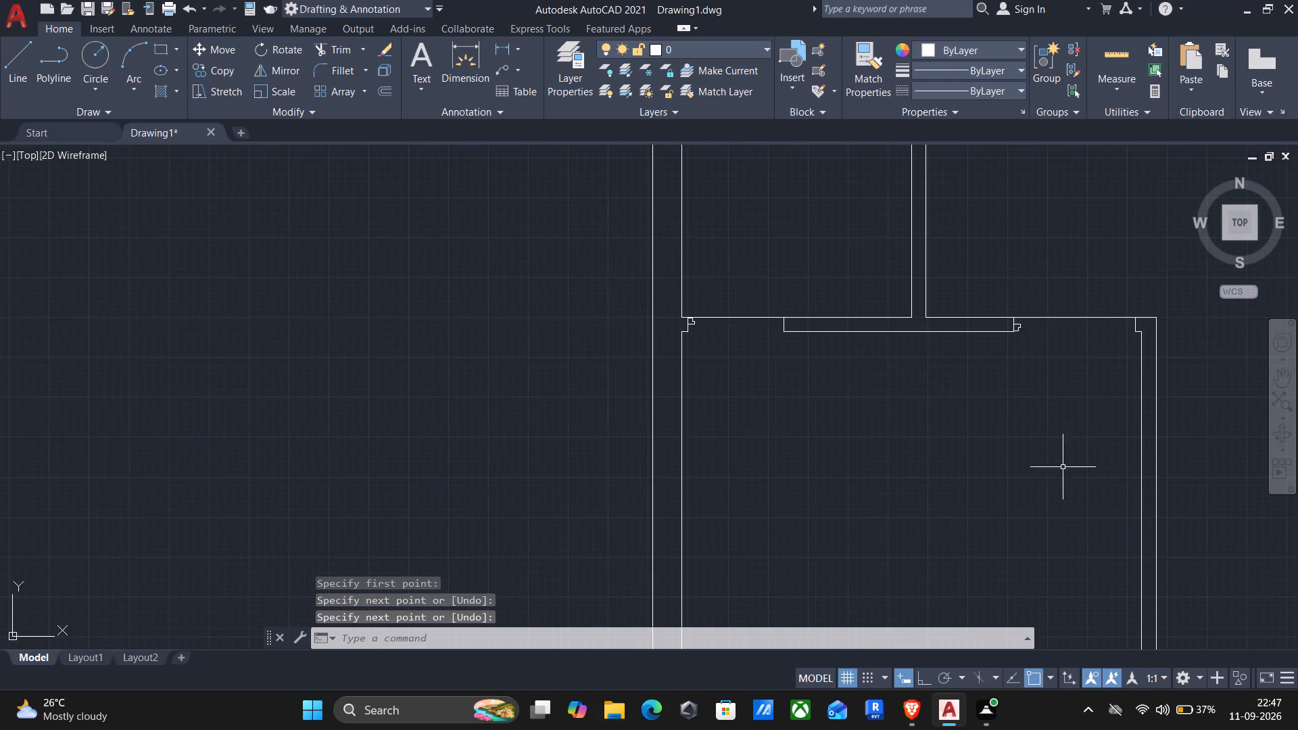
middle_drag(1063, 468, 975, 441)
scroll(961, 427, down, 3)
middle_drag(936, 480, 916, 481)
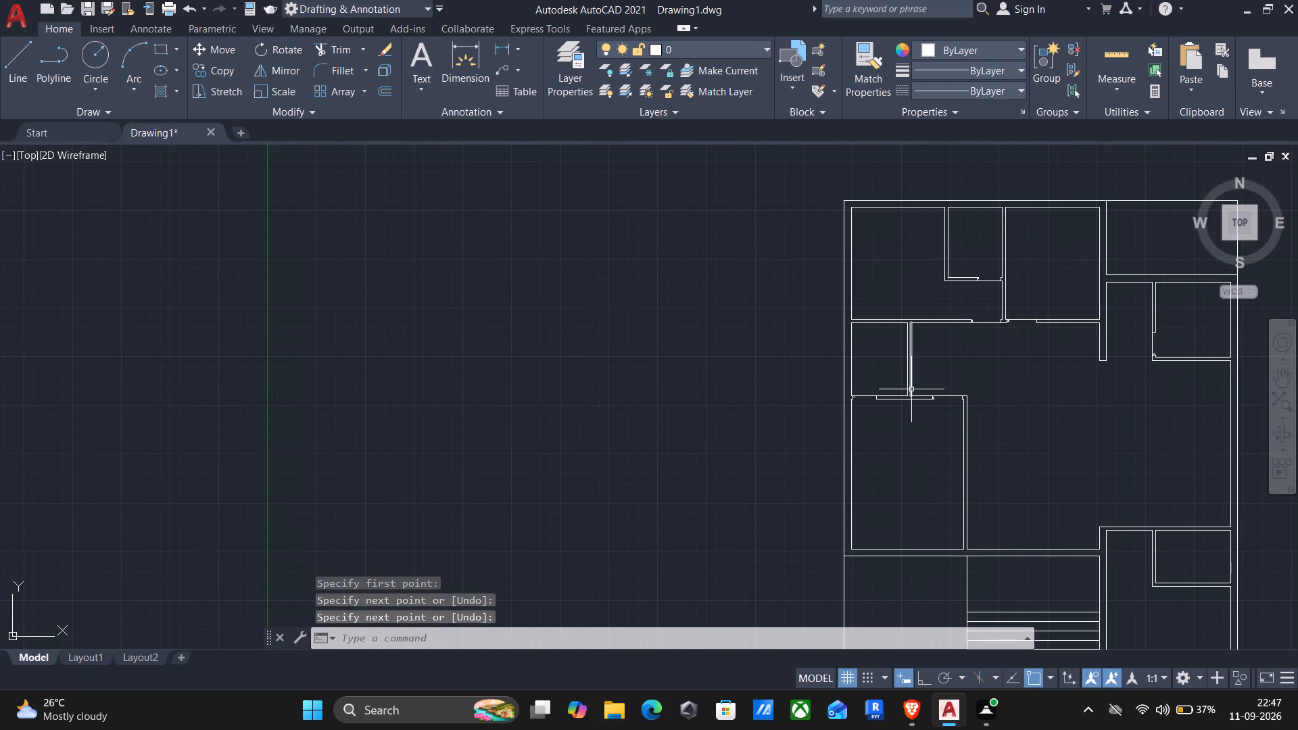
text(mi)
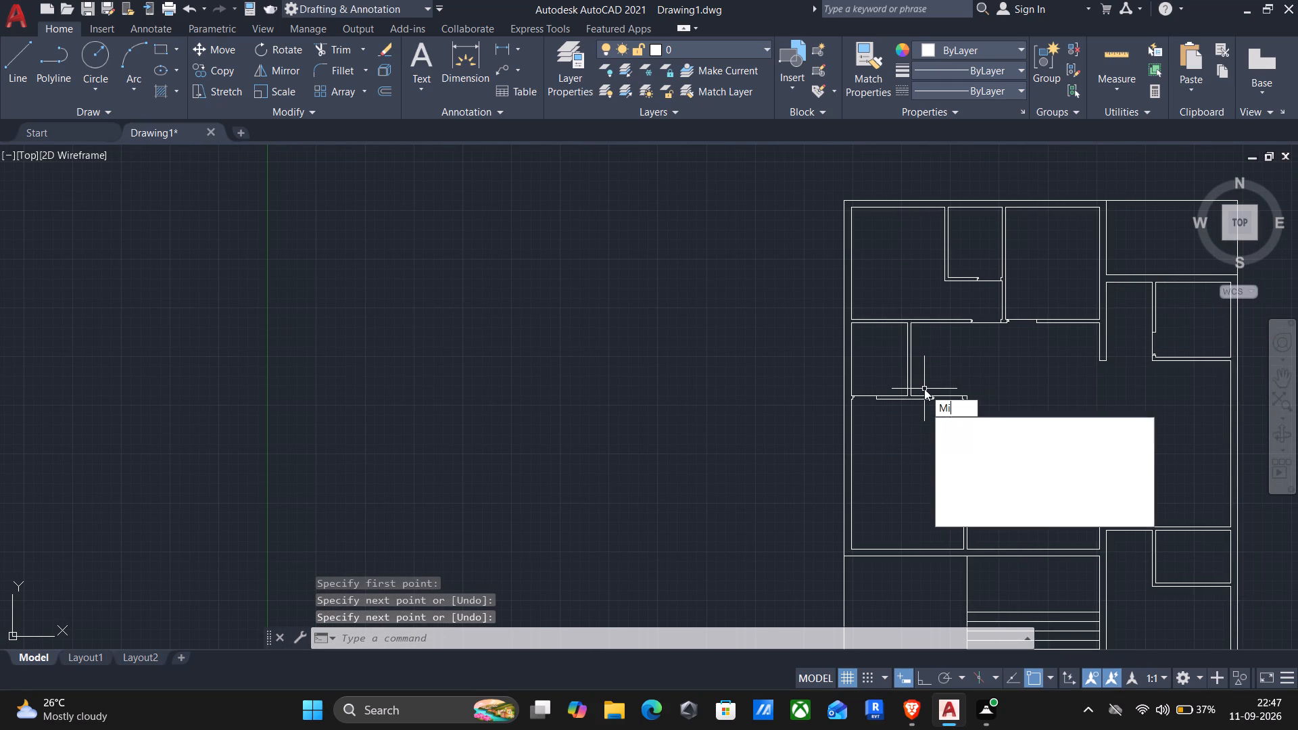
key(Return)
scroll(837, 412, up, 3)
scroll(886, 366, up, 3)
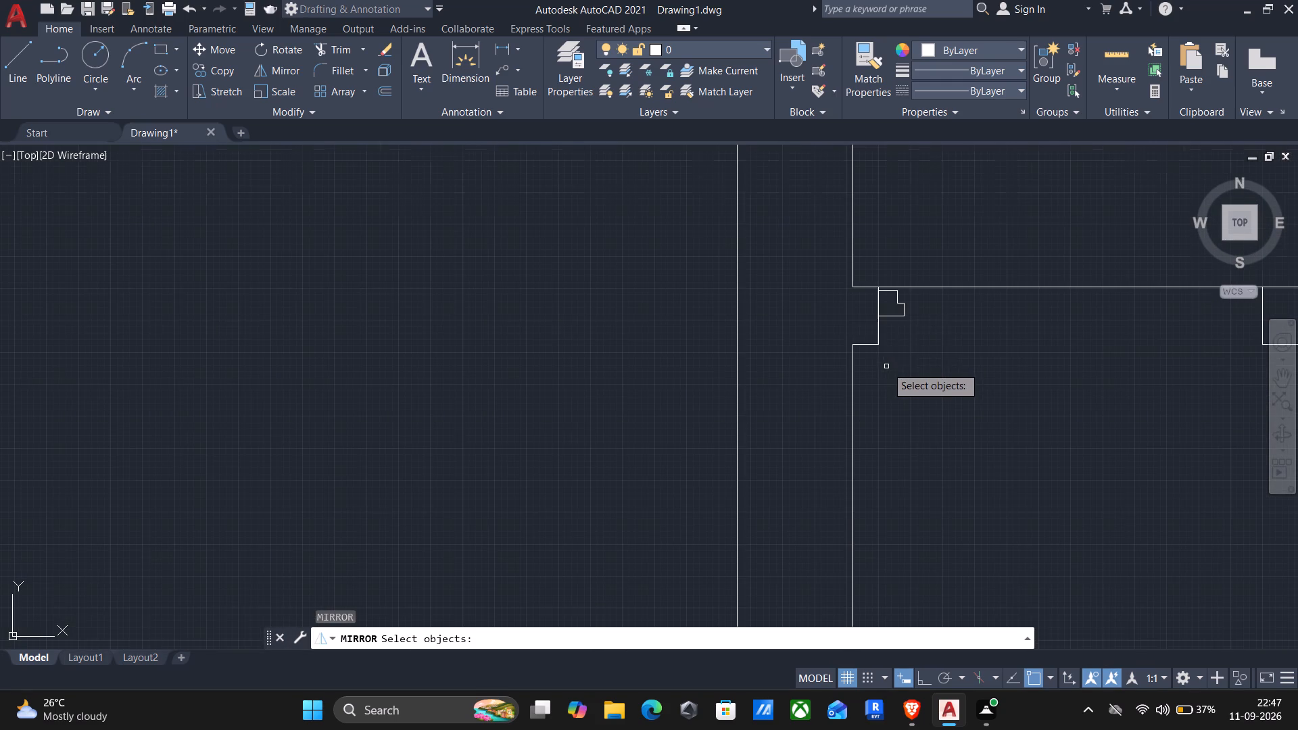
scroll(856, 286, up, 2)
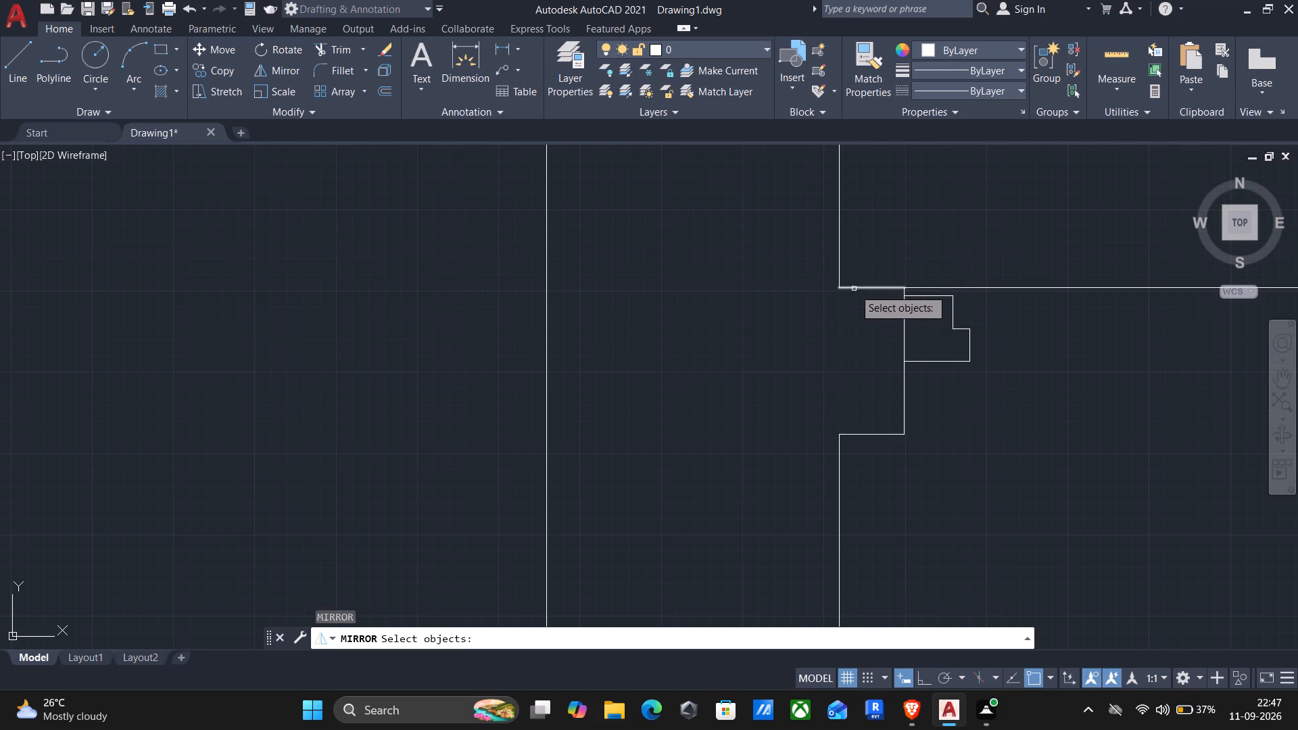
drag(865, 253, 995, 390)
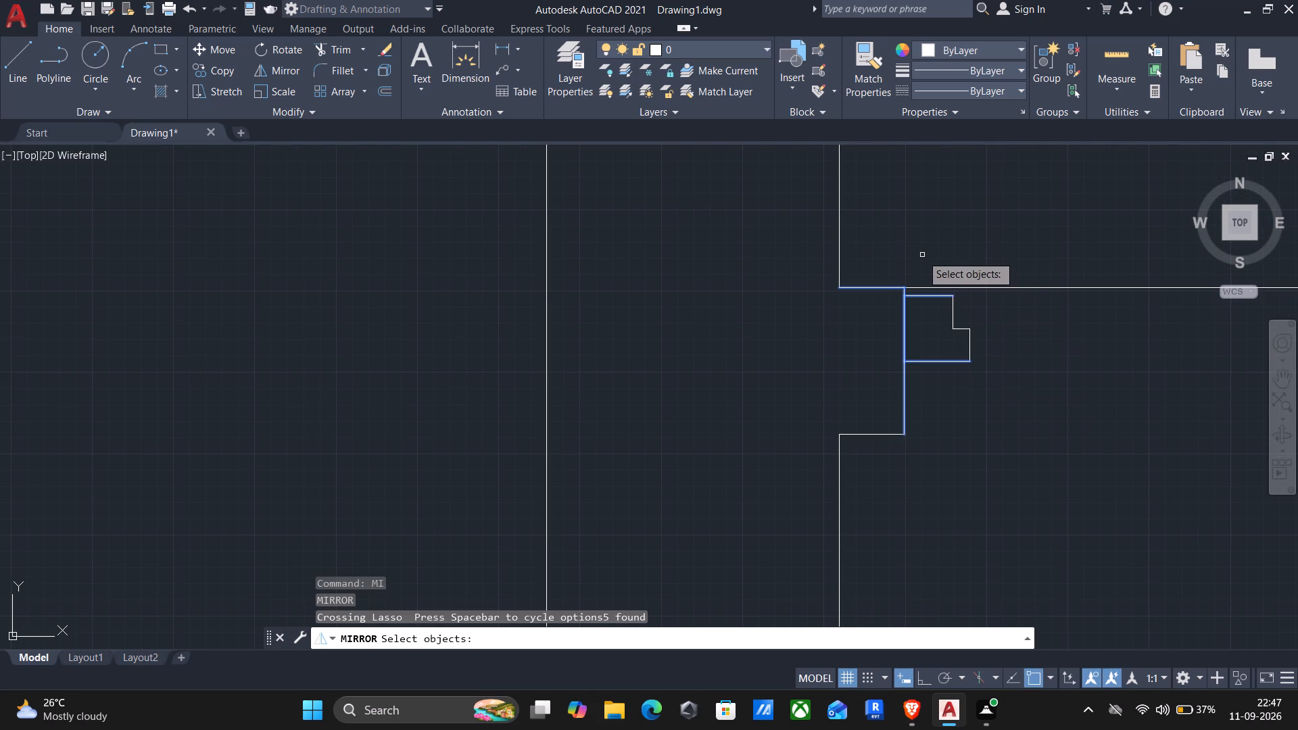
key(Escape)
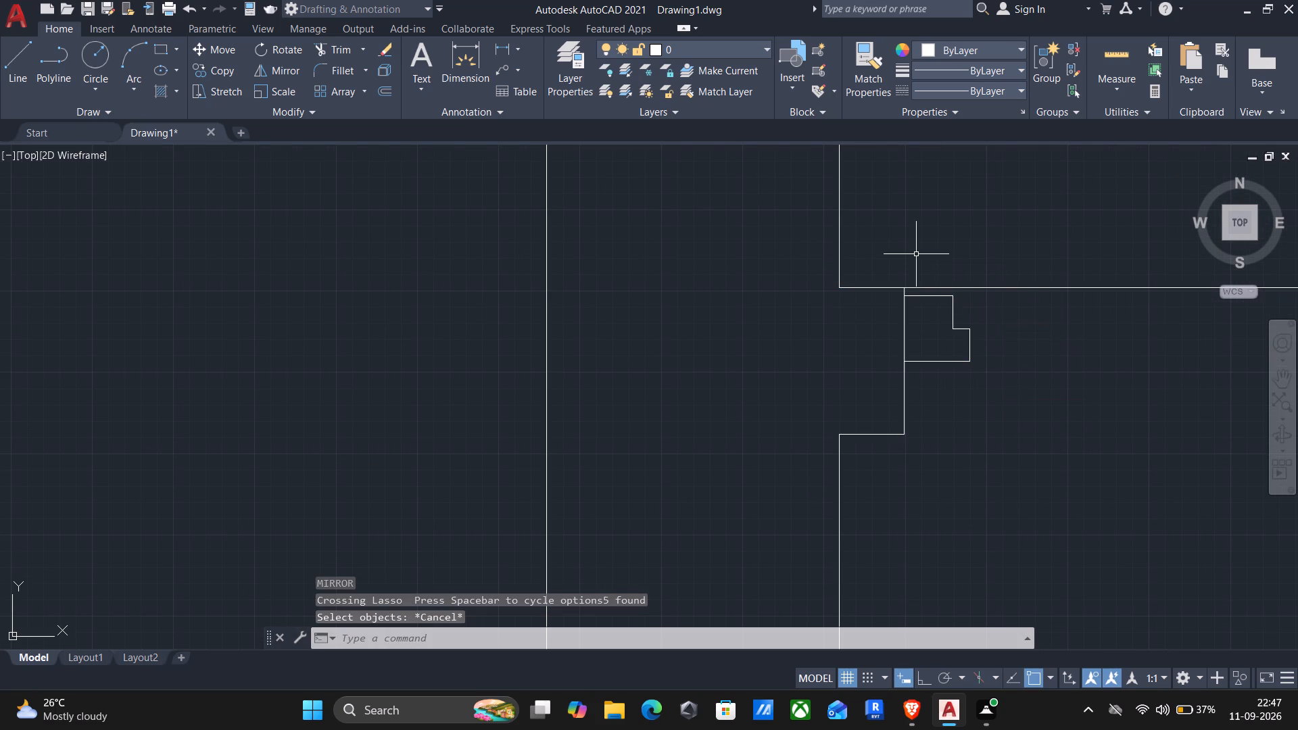
Mirror the left jamb's notched frame profile below the left small room about the opening's vertical centre line with Ortho on, keeping the original.
text(mi)
key(Return)
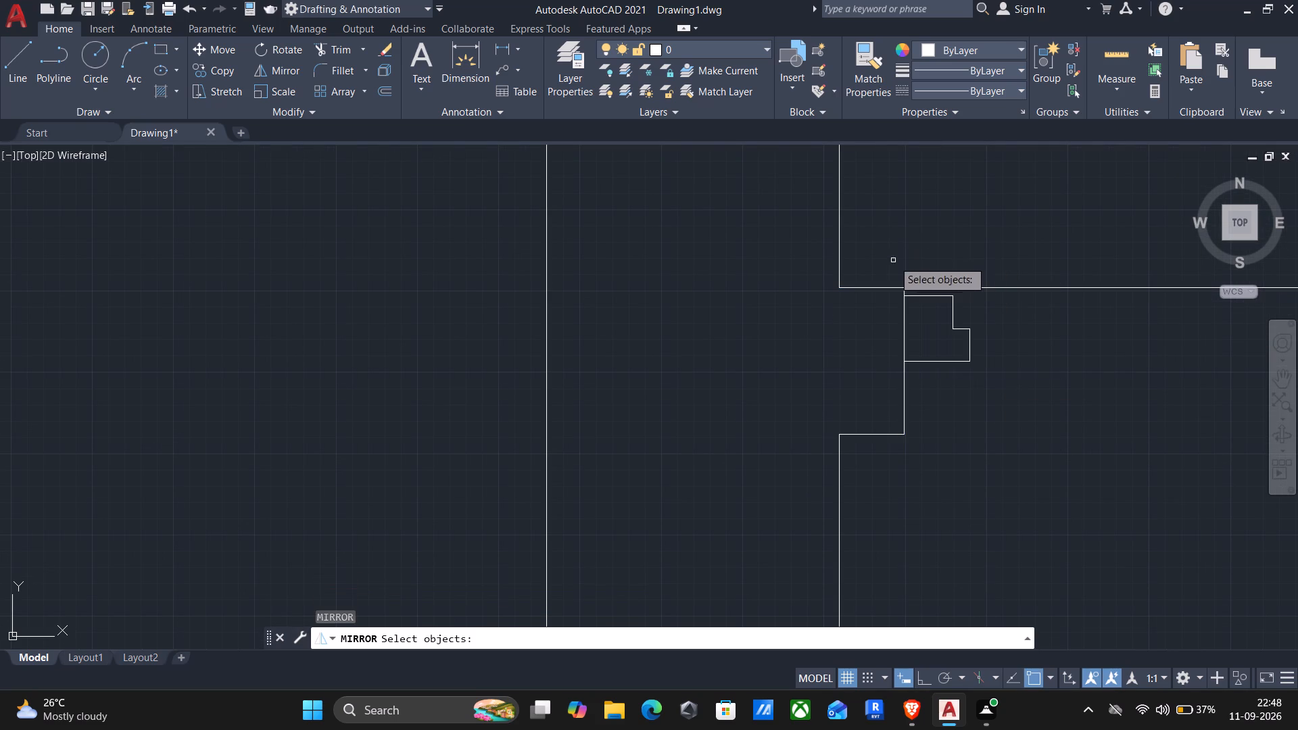
click(871, 255)
click(1028, 412)
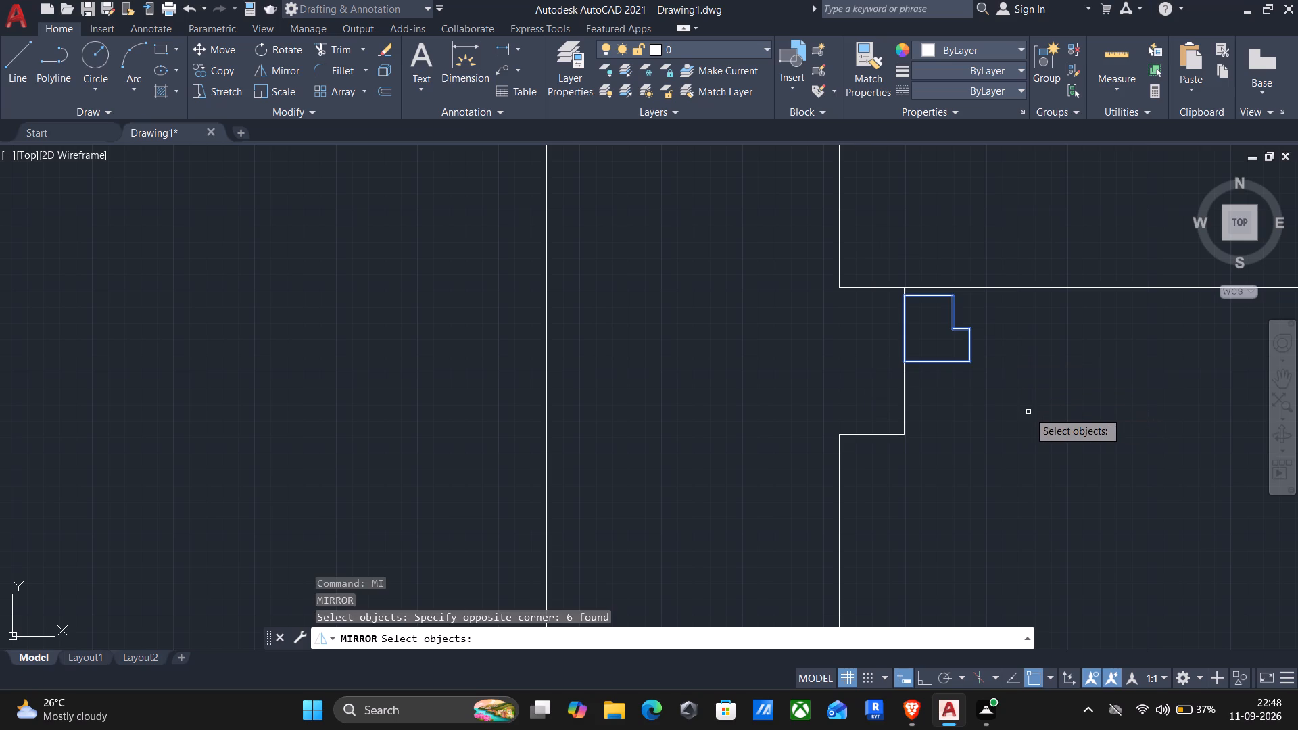
key(Return)
scroll(1028, 412, down, 2)
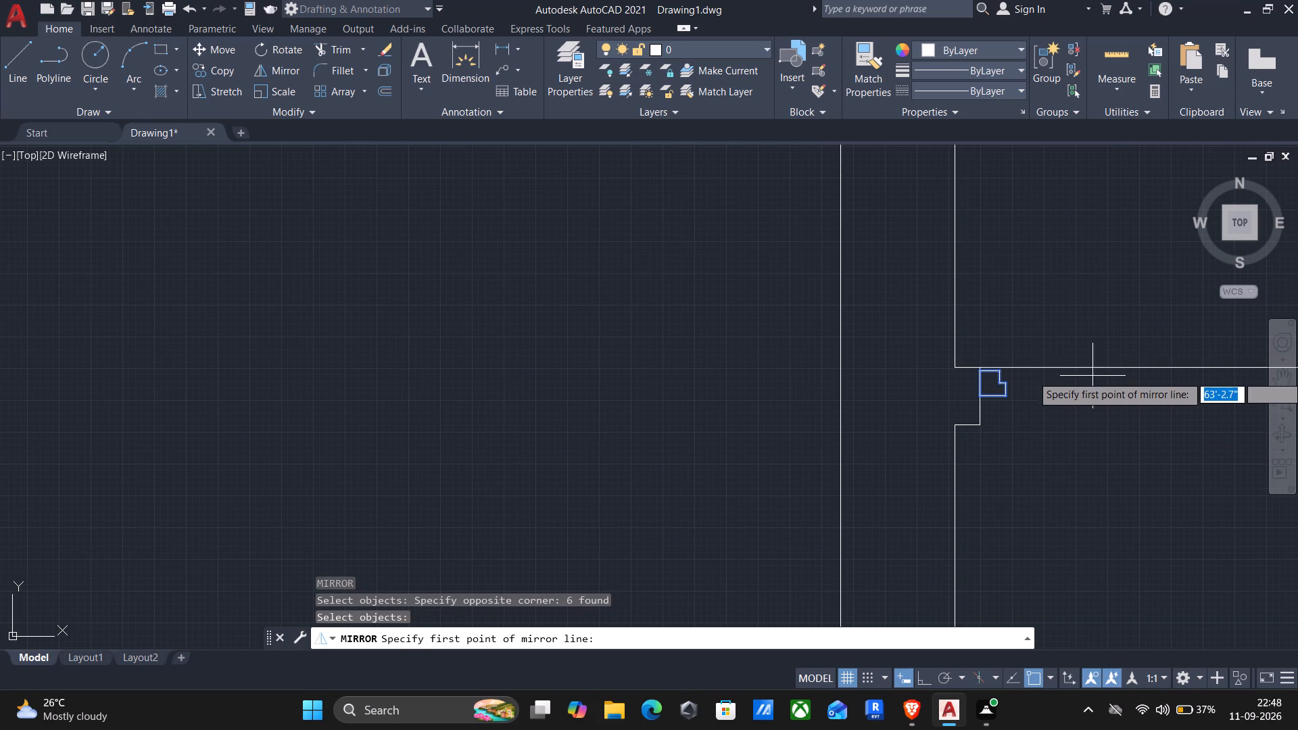
click(1169, 364)
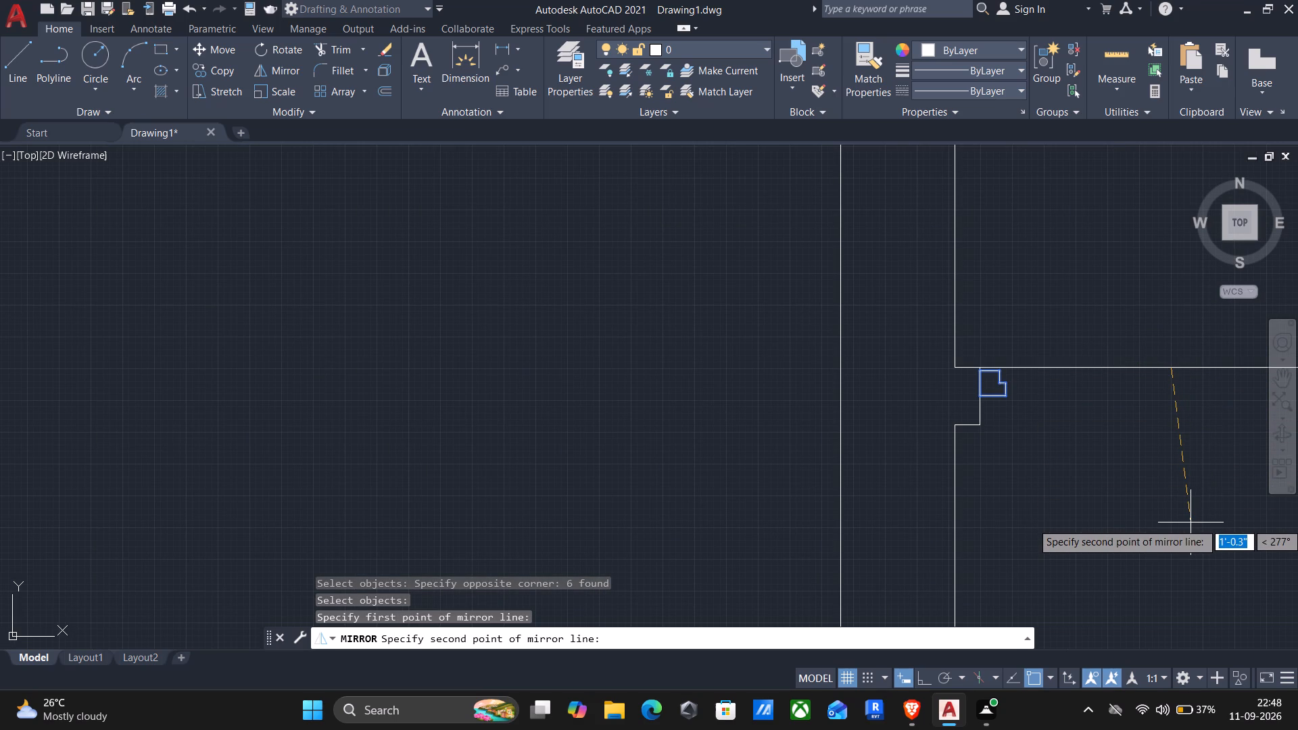
key(F8)
click(1168, 555)
key(Return)
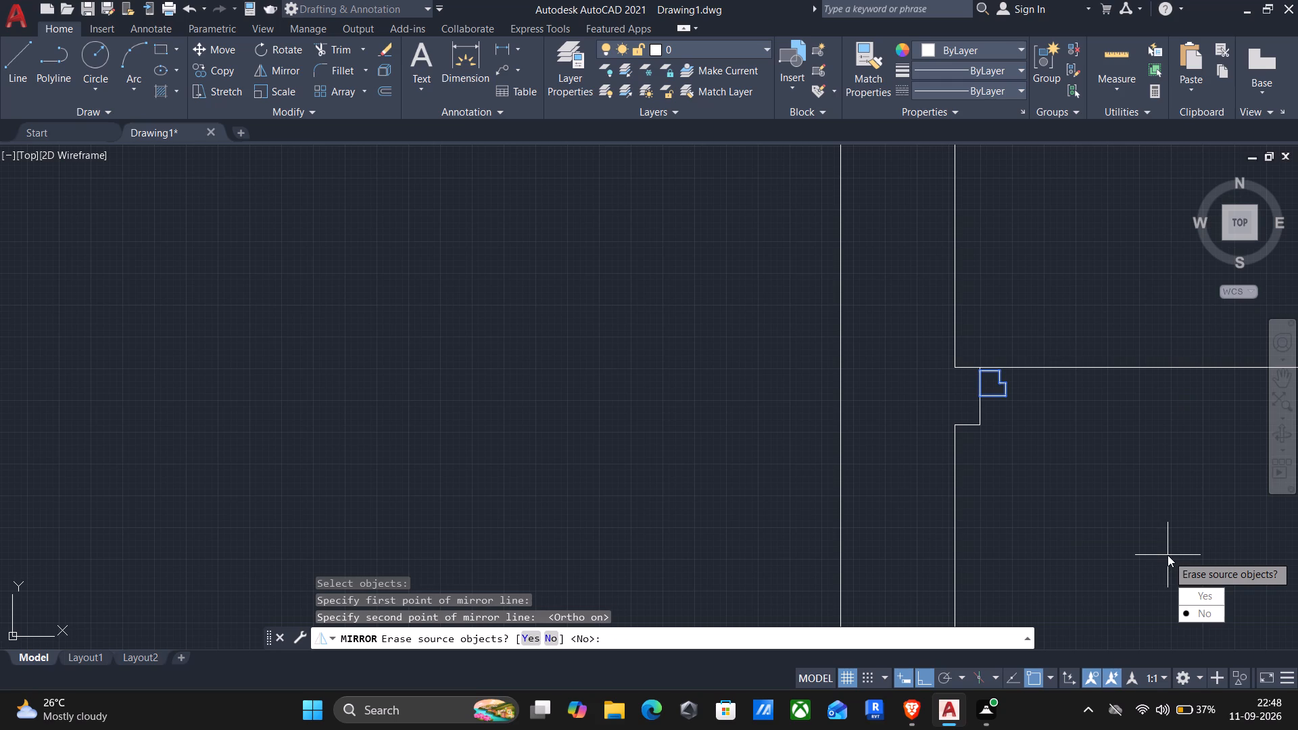
Erase the line across the upper edge of the door opening below the left small room.
scroll(1168, 555, down, 3)
middle_drag(1168, 555, 1078, 592)
scroll(1136, 574, up, 4)
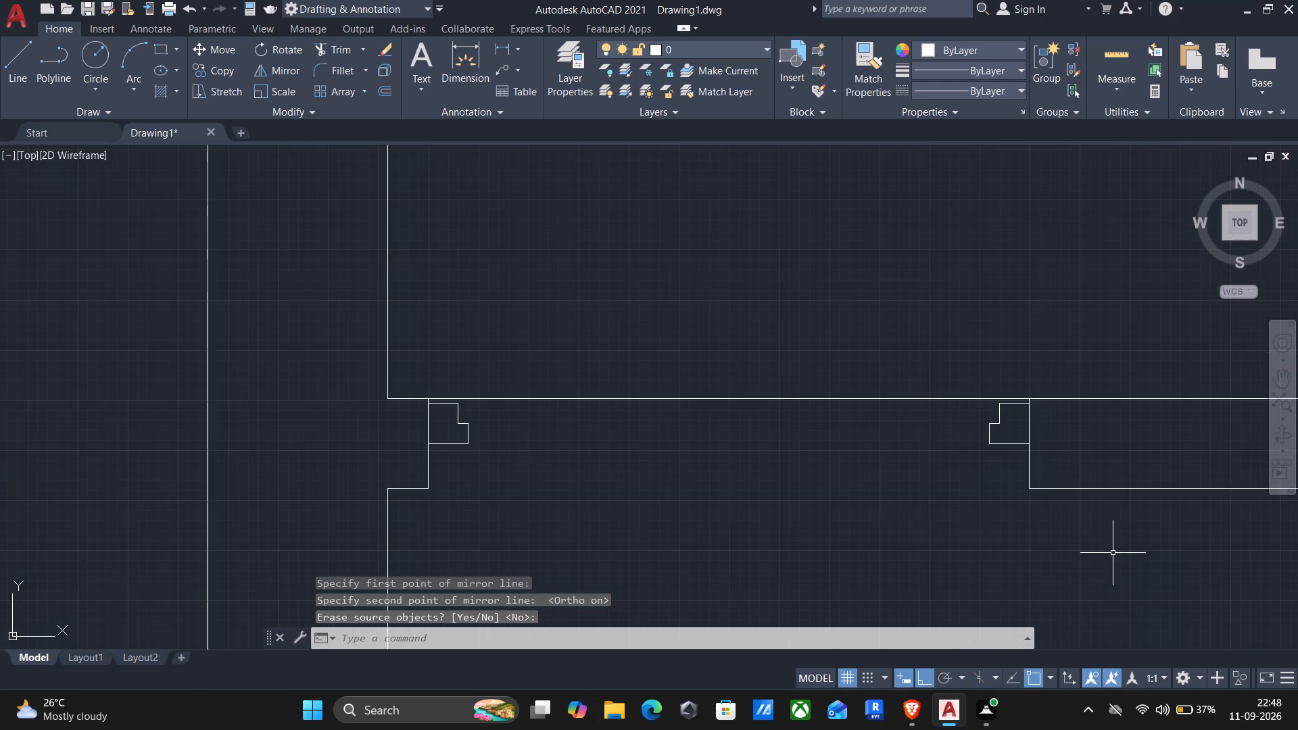
click(872, 434)
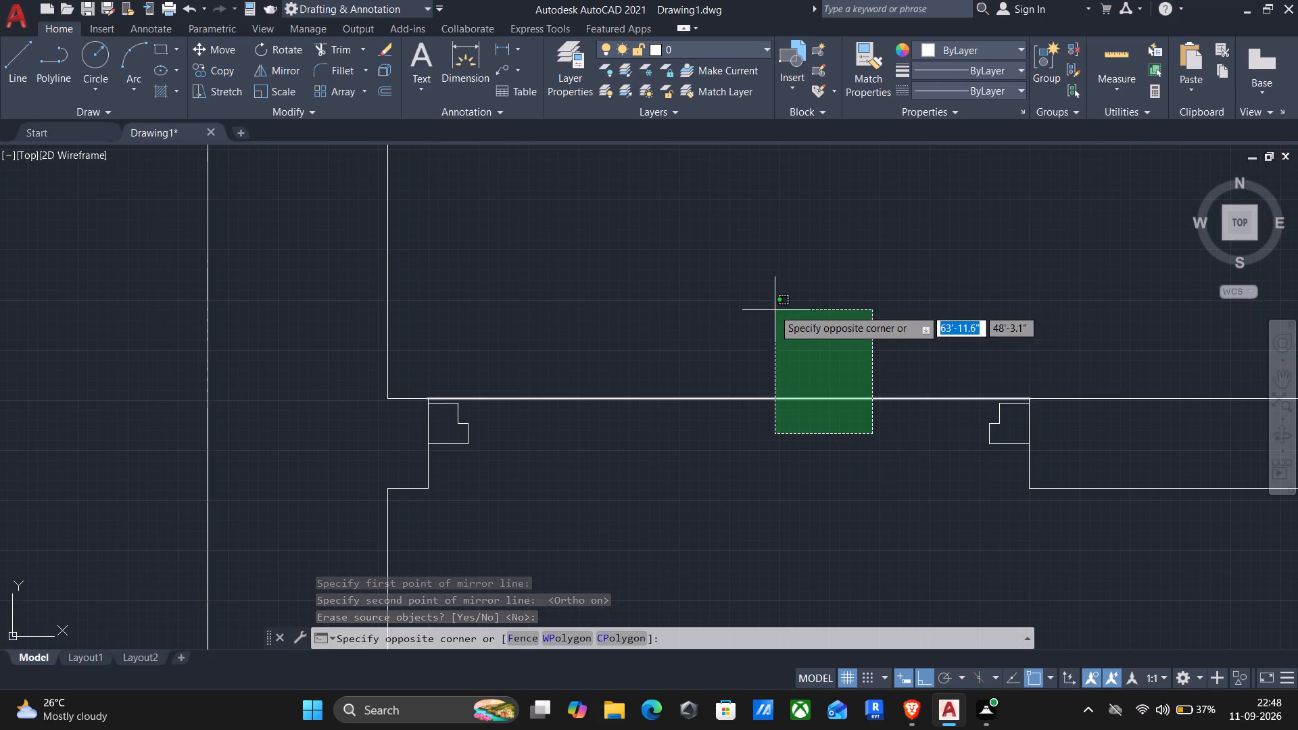
click(765, 306)
key(Delete)
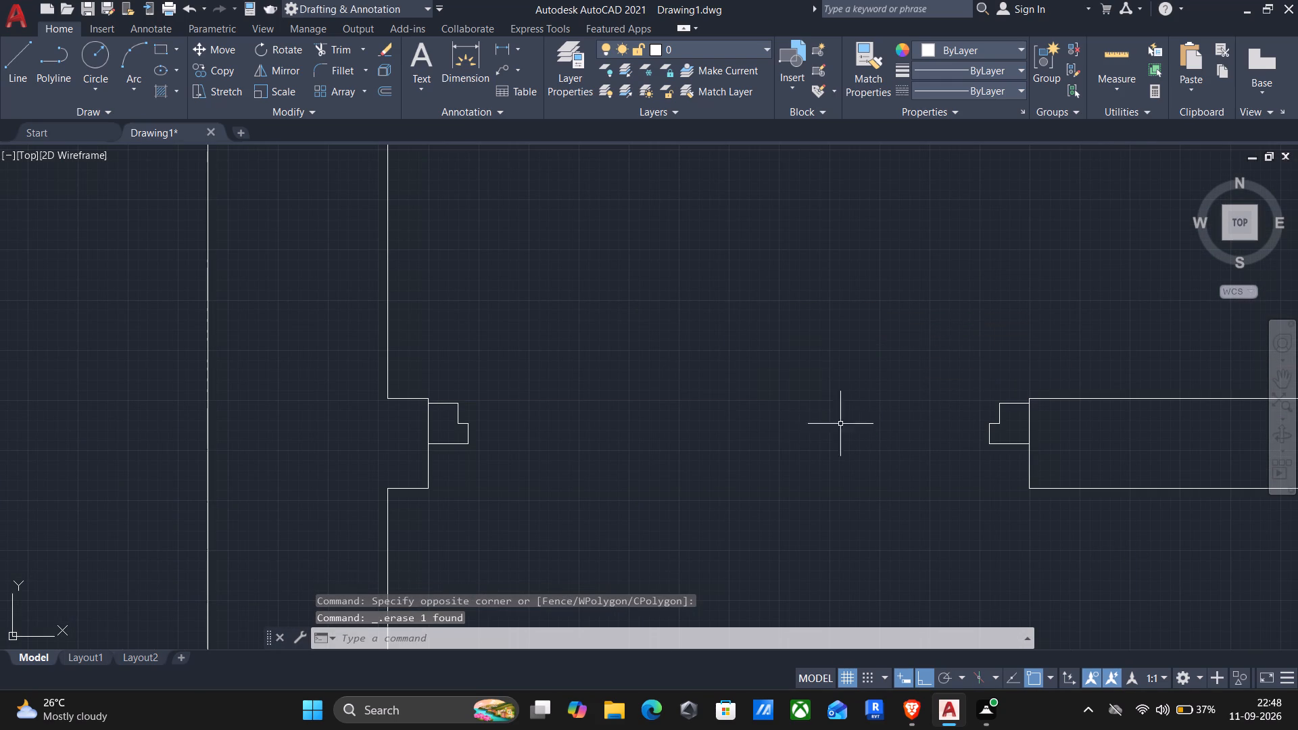
Mirror the left jamb's notched frame profile in the opening left of the vertical wall above the small rooms about the opening's vertical centre line, keeping the original.
scroll(861, 443, down, 2)
middle_drag(996, 483, 821, 591)
scroll(909, 482, down, 2)
middle_drag(920, 455, 861, 492)
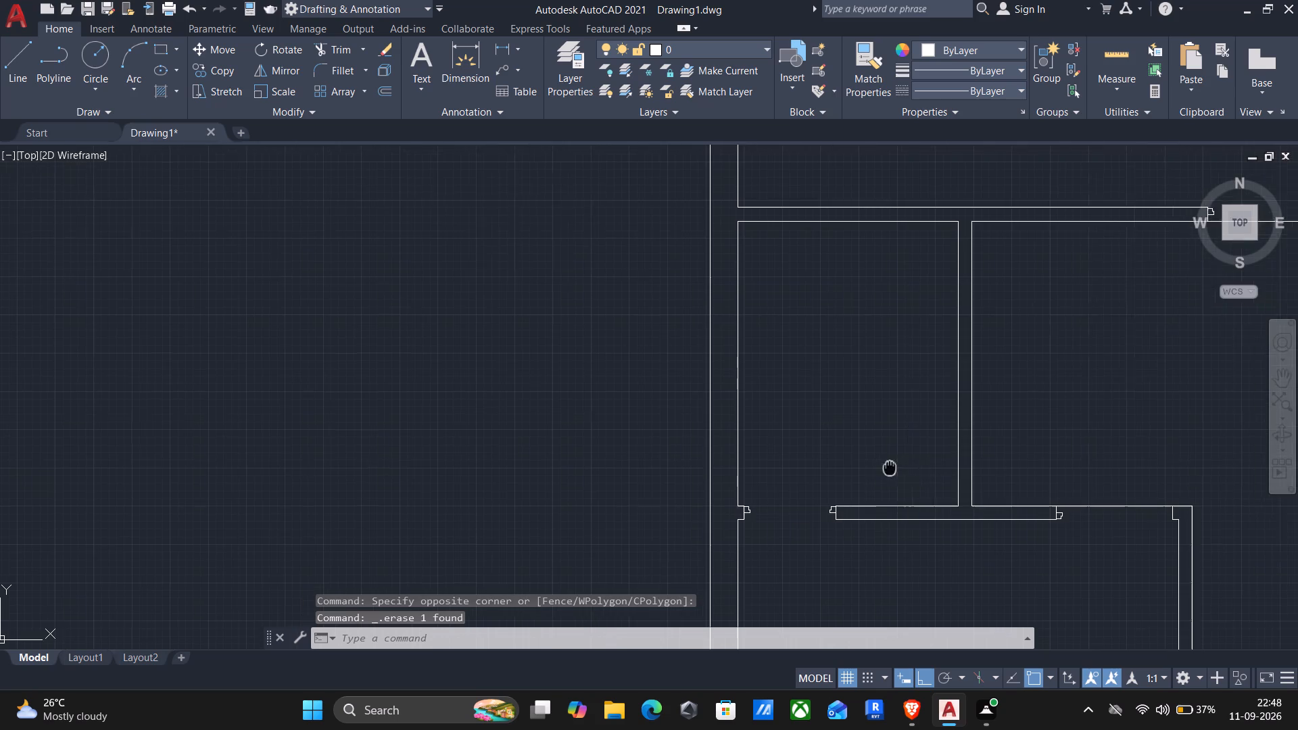
middle_drag(861, 492, 777, 576)
text(mi)
key(Return)
scroll(1109, 384, up, 3)
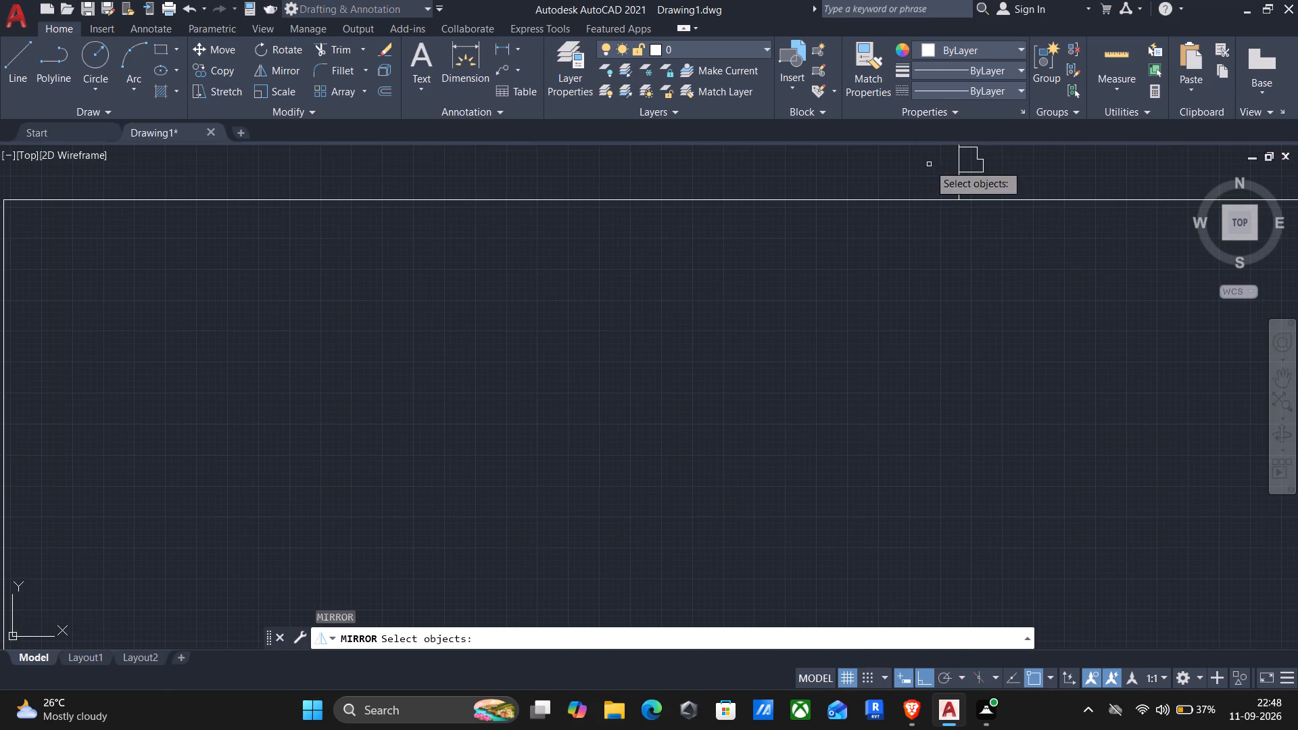
middle_drag(888, 219, 838, 283)
scroll(907, 228, up, 3)
scroll(886, 185, down, 1)
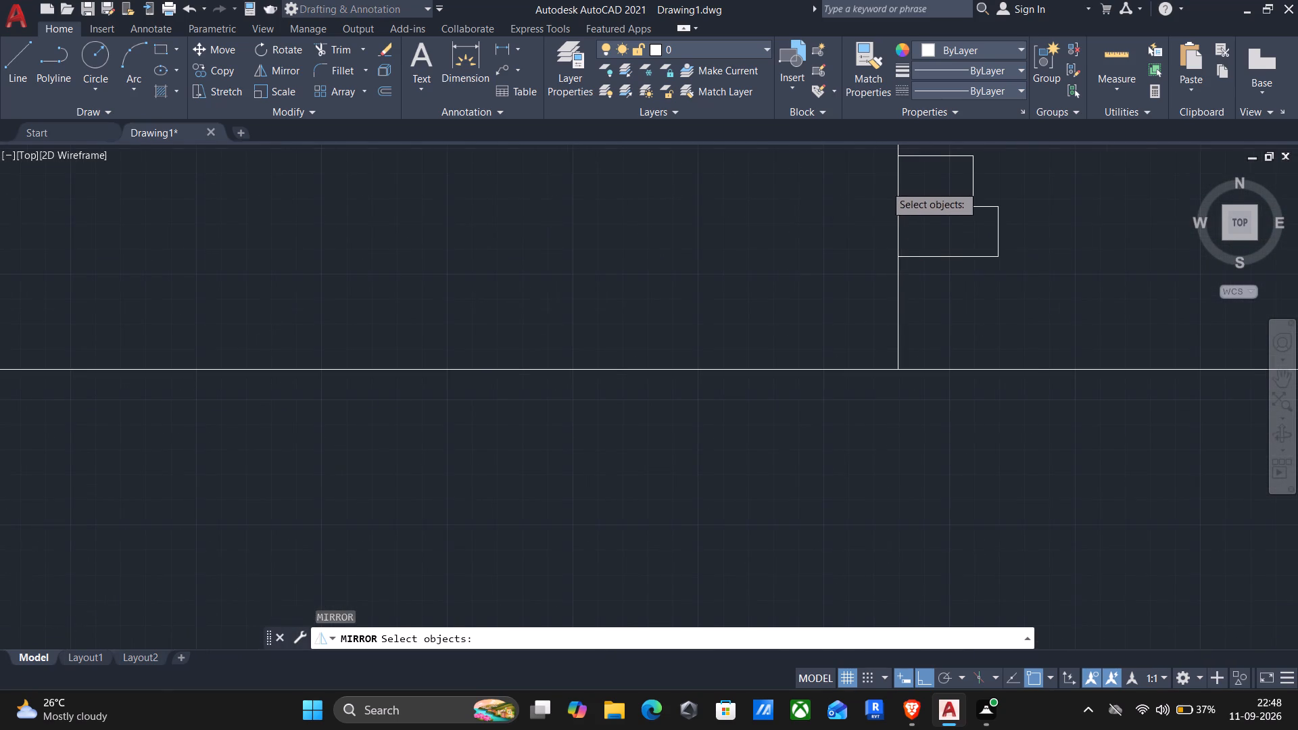
scroll(885, 186, down, 1)
click(874, 151)
click(961, 235)
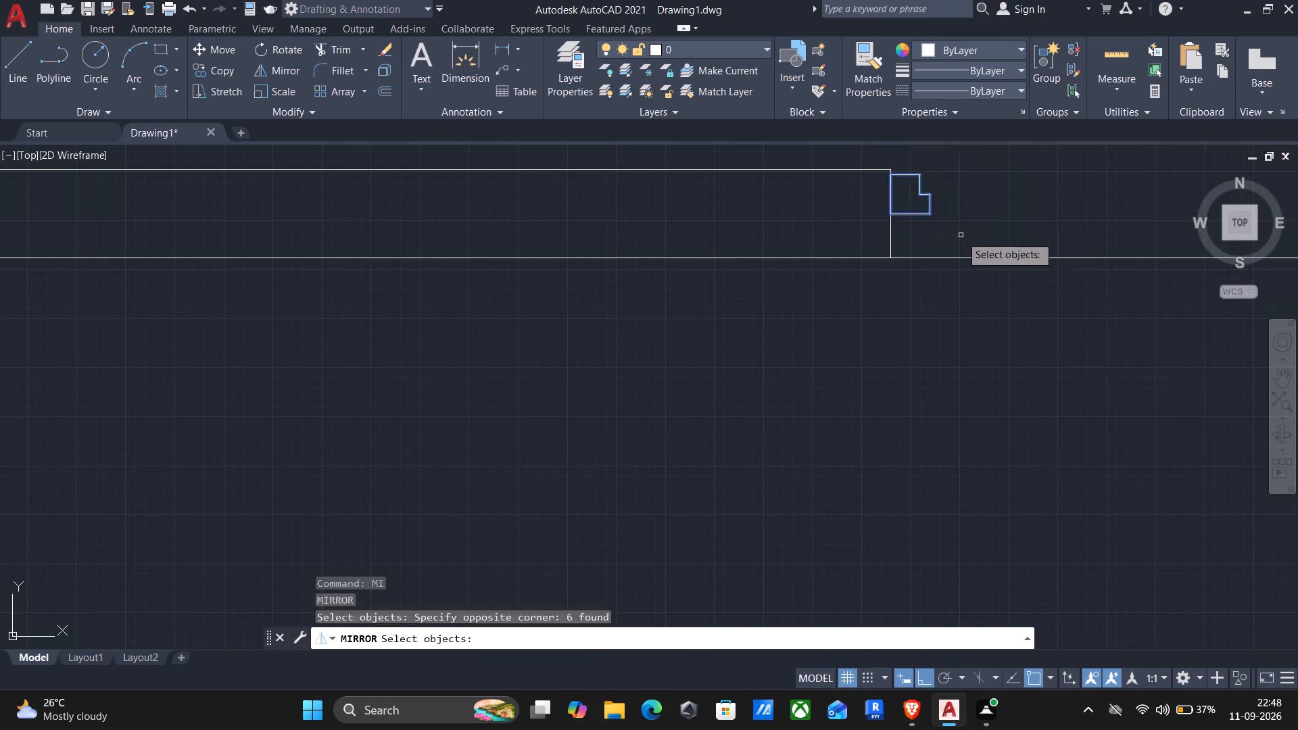
scroll(961, 235, down, 3)
middle_drag(1030, 360, 857, 461)
key(Return)
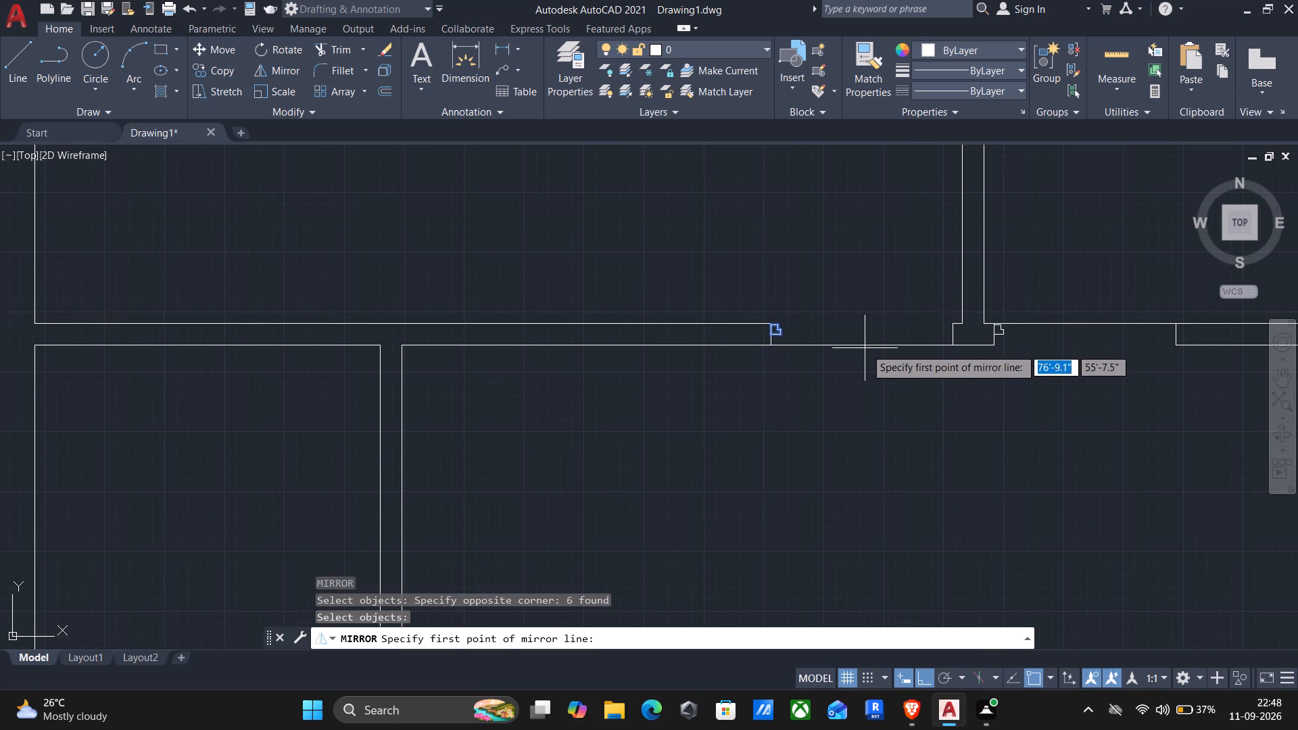
click(858, 344)
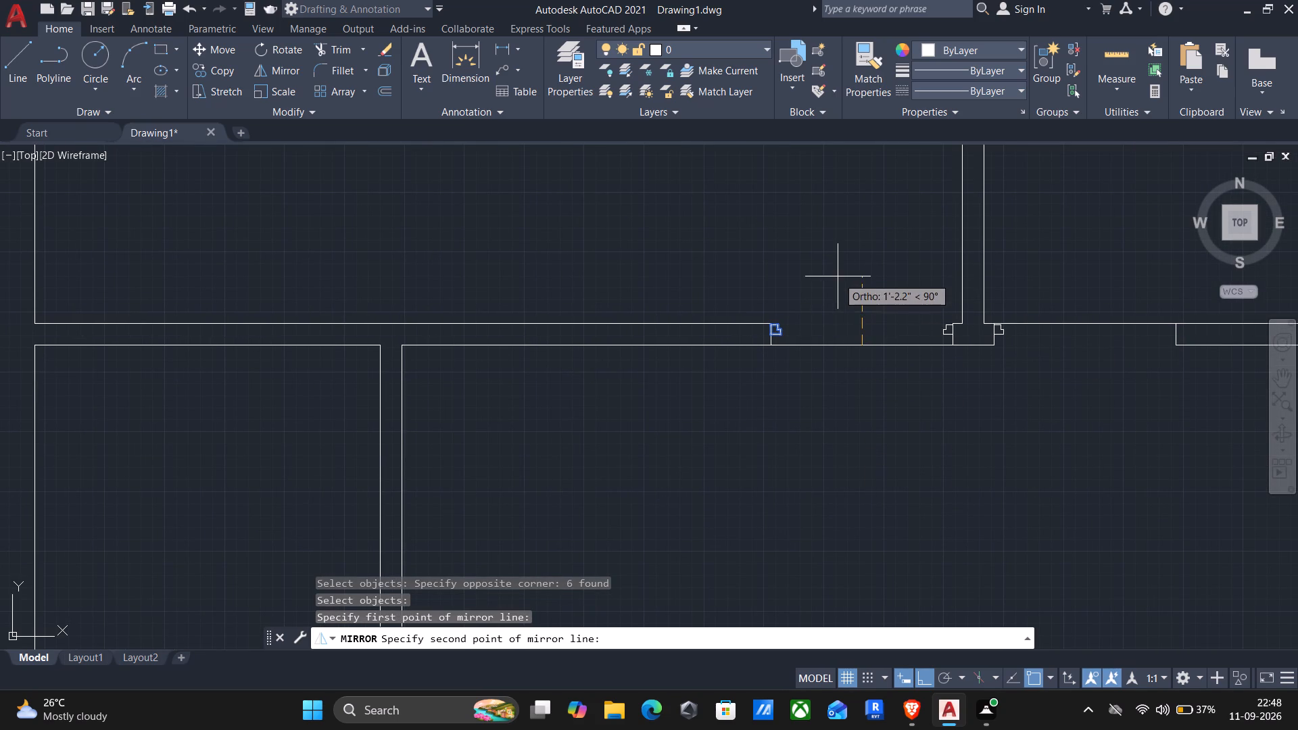
click(848, 217)
key(Return)
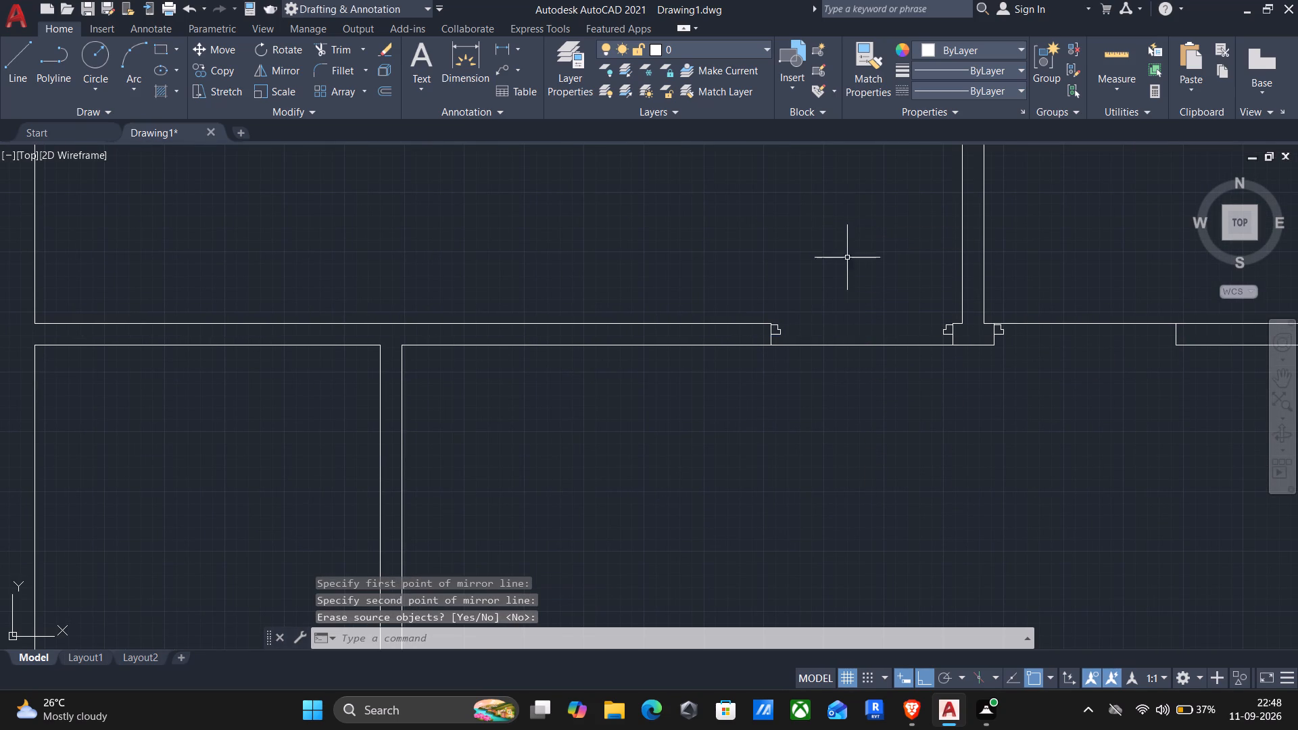
Mirror the left jamb's notched frame profile in the opening just right of that vertical wall about the opening's vertical centre line, keeping the original.
scroll(865, 374, down, 2)
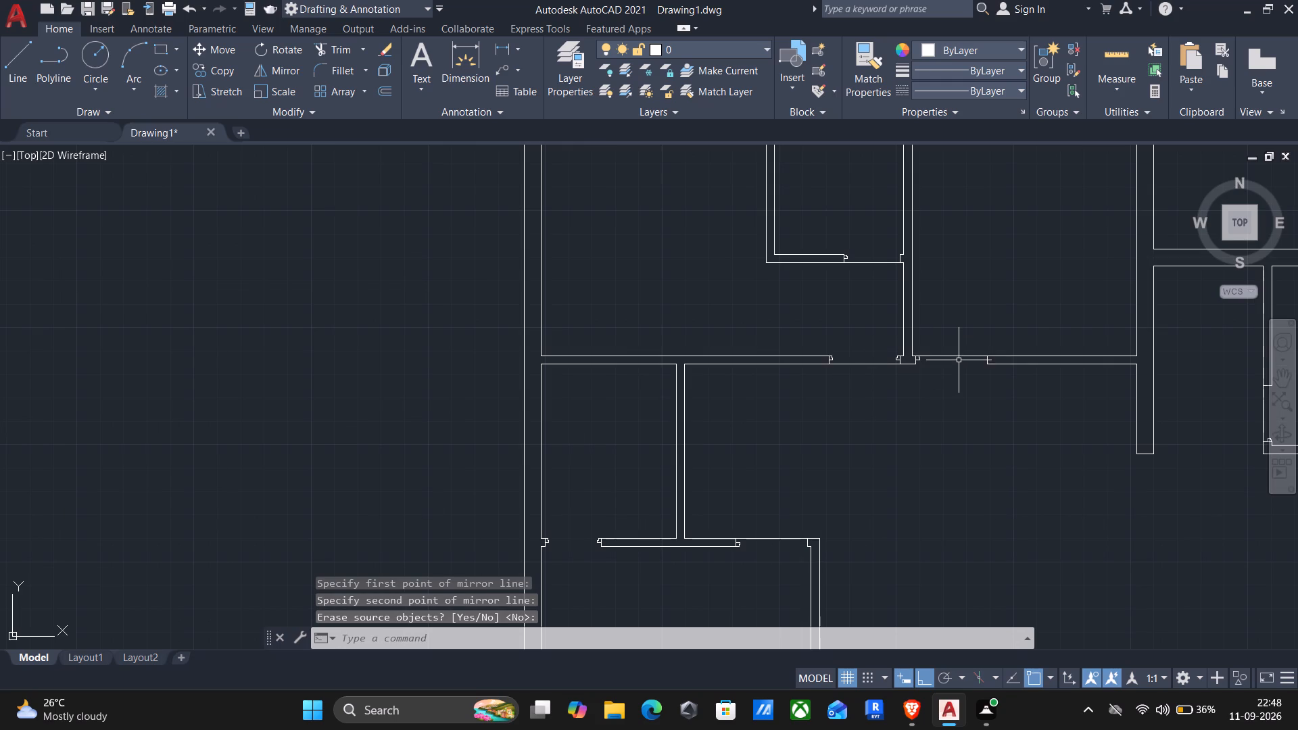
scroll(959, 361, up, 3)
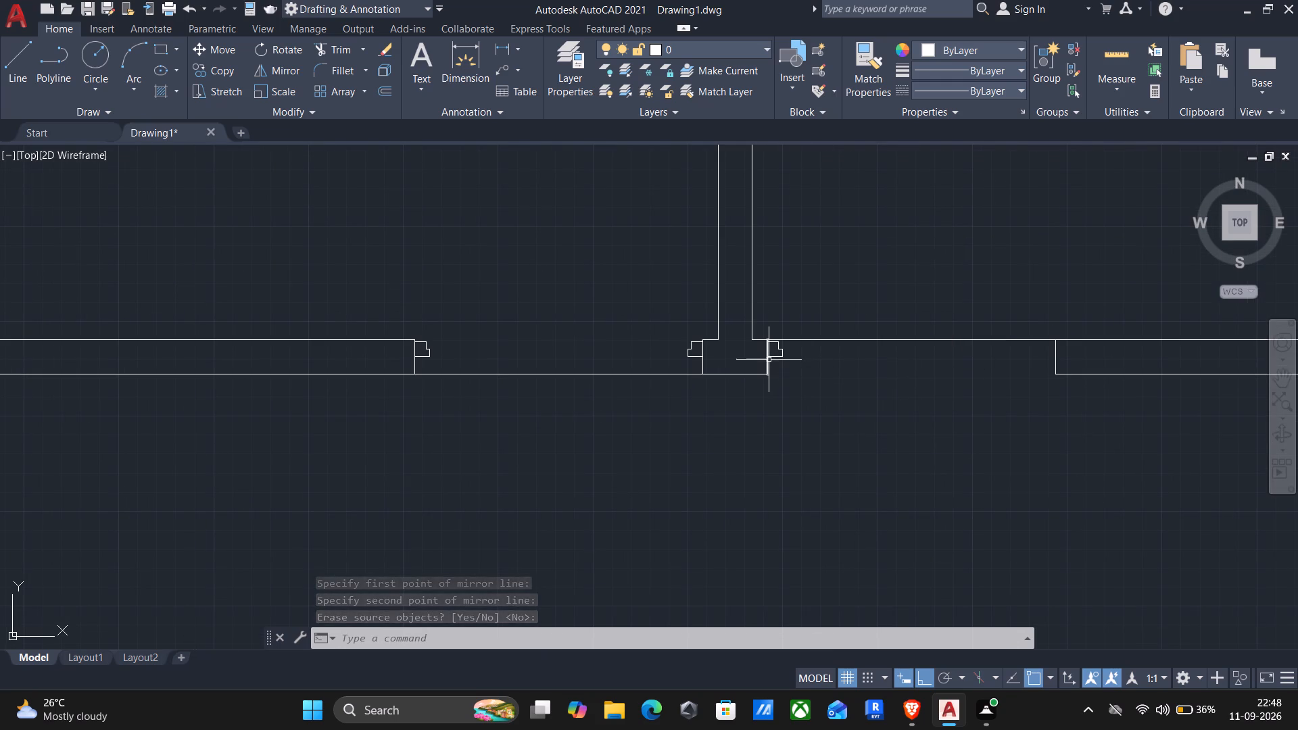
text(mi)
key(Return)
scroll(769, 333, up, 4)
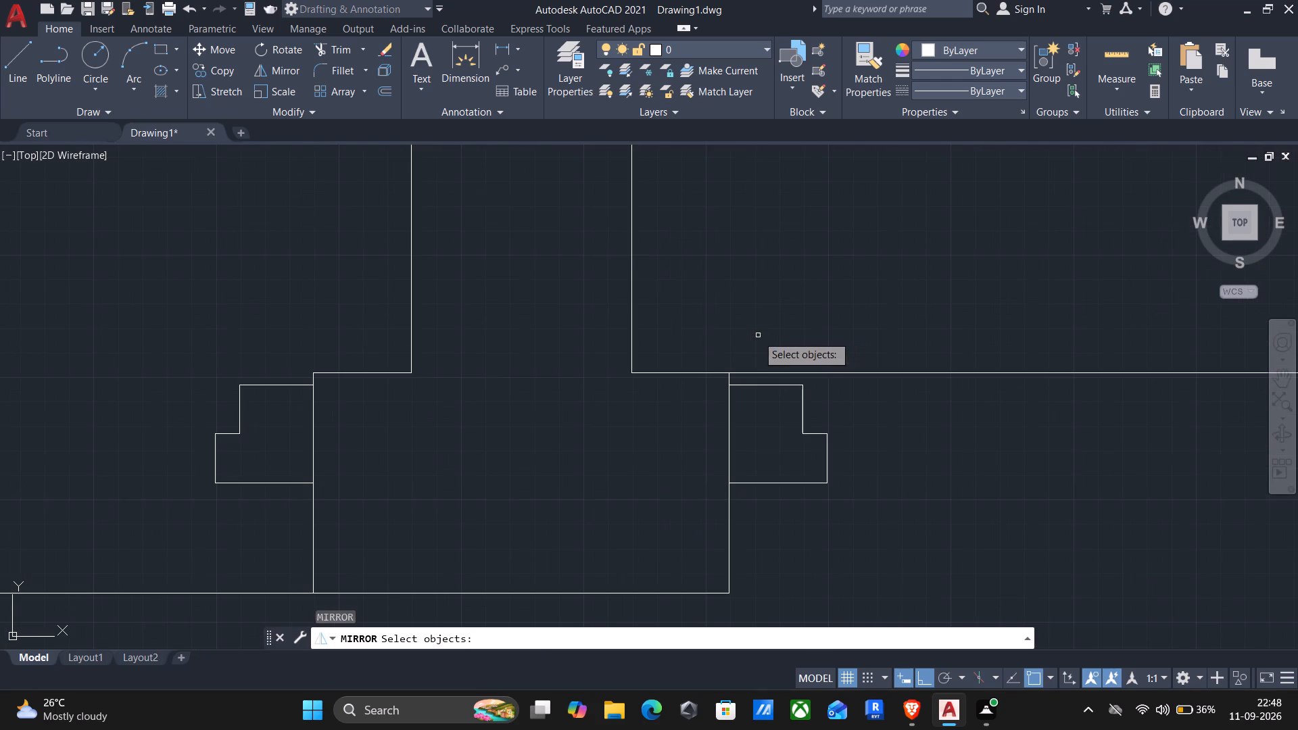
click(692, 337)
click(875, 535)
scroll(875, 535, down, 3)
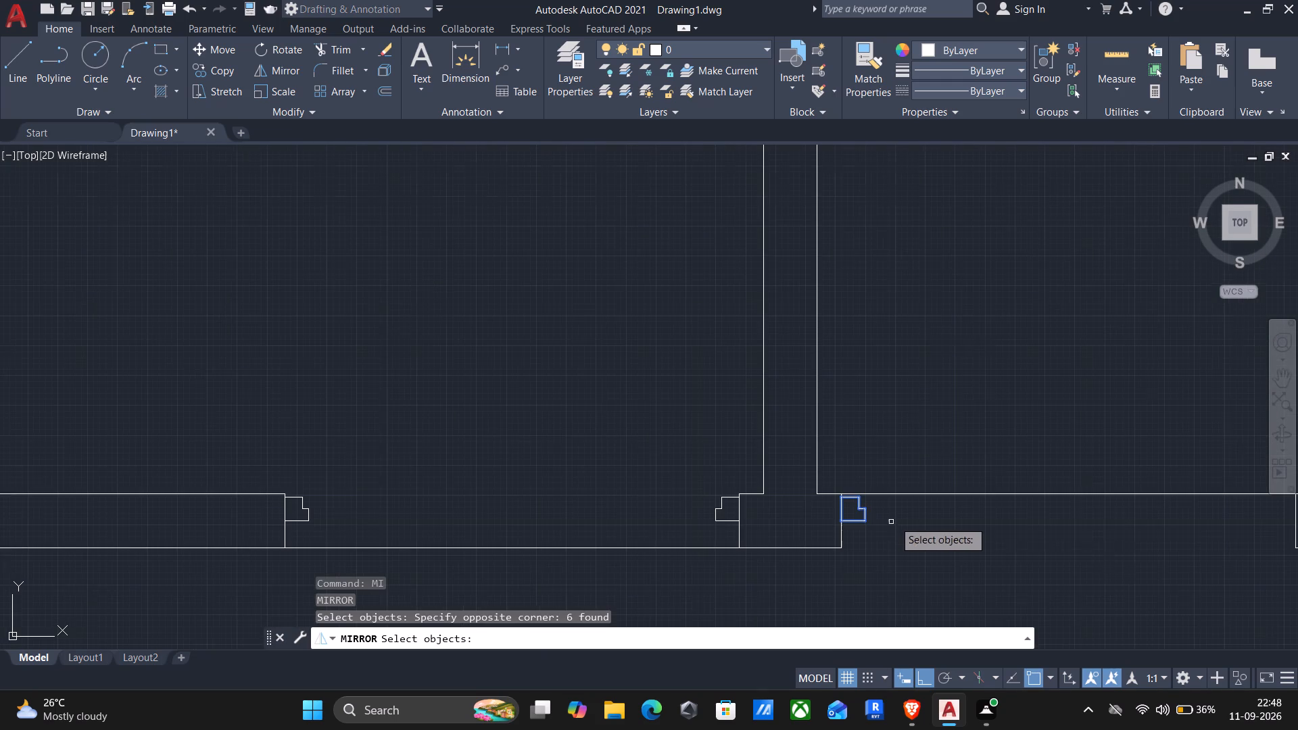
key(Return)
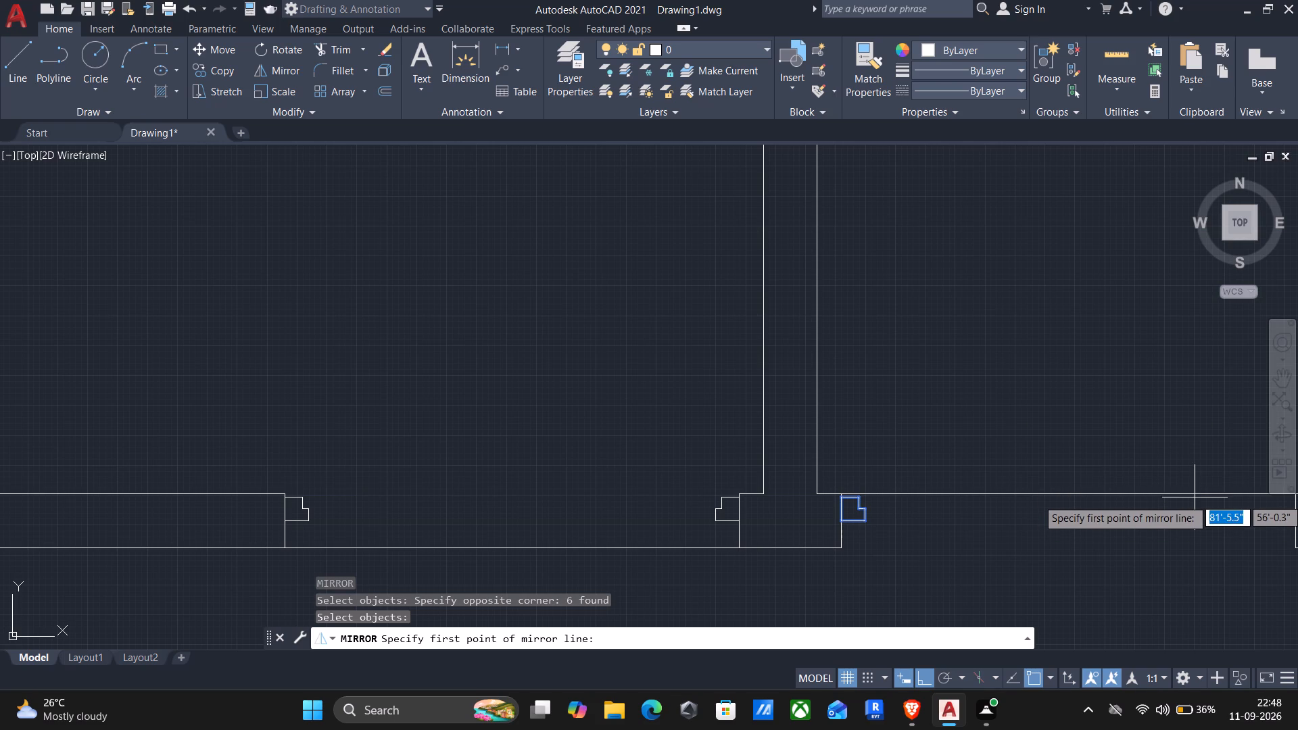
middle_drag(1172, 520, 947, 582)
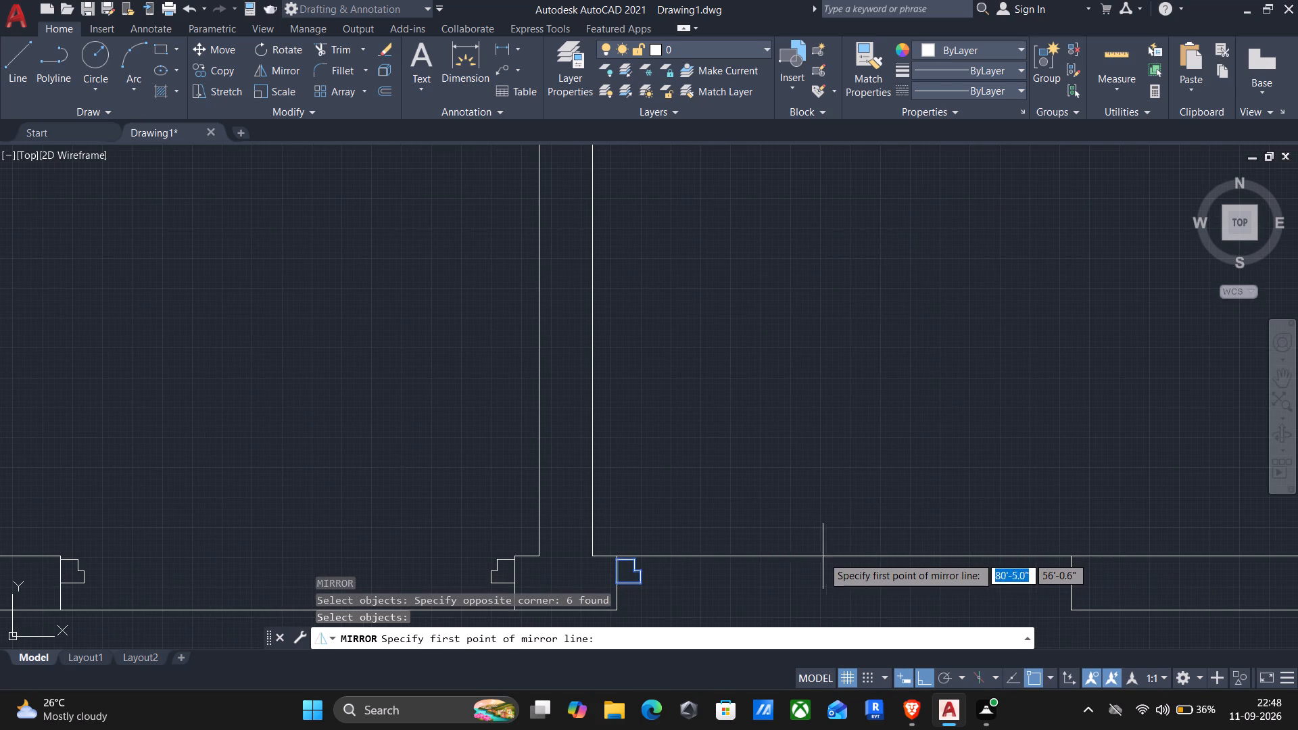
click(846, 560)
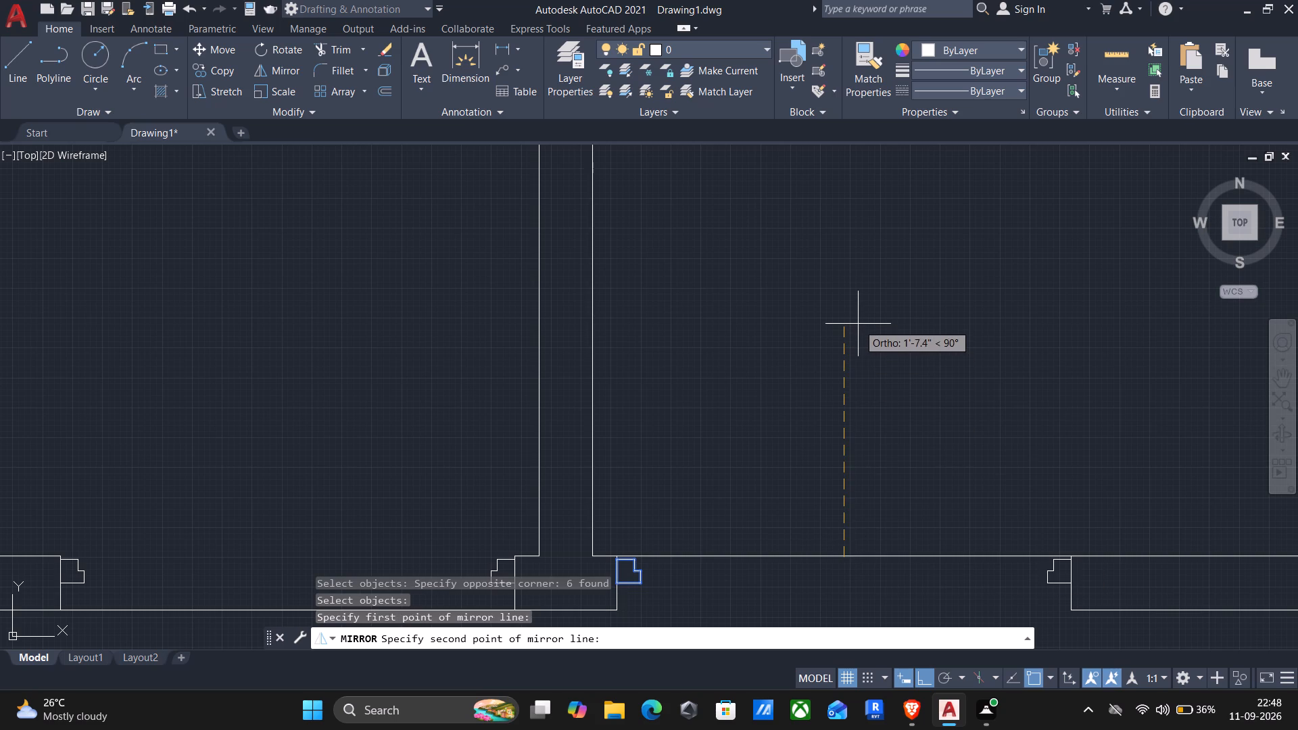
click(858, 324)
key(Return)
Draw a line along the upper edge of the door opening below the left small room, joining both jamb corners.
scroll(858, 324, down, 3)
scroll(832, 401, down, 1)
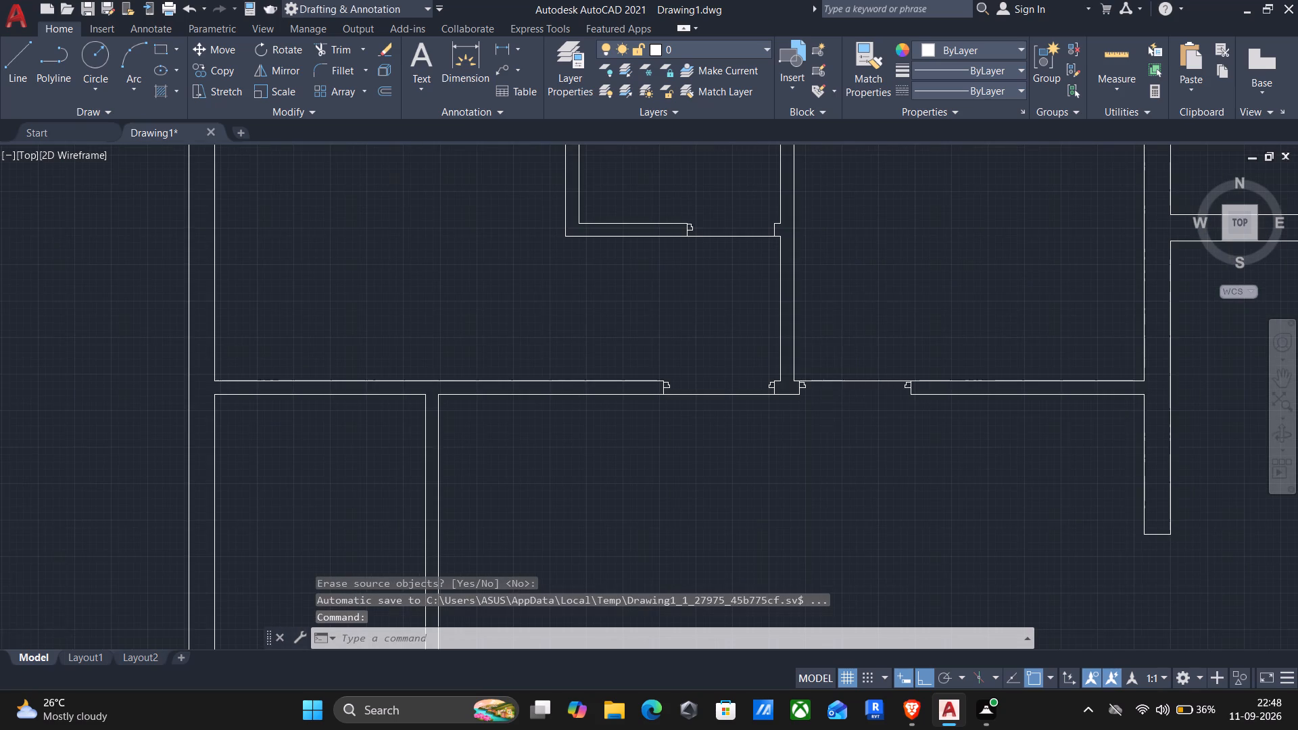
middle_drag(1002, 451, 946, 373)
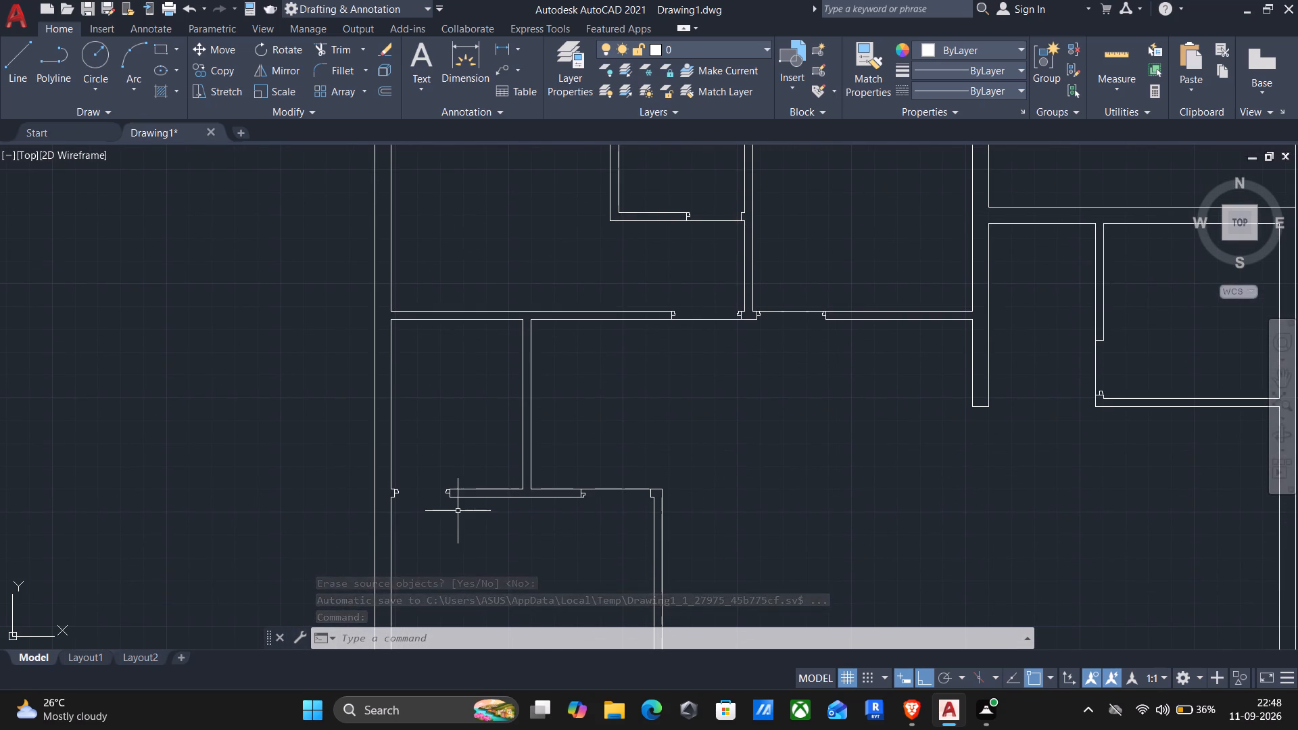
scroll(458, 511, up, 2)
key(l)
key(Return)
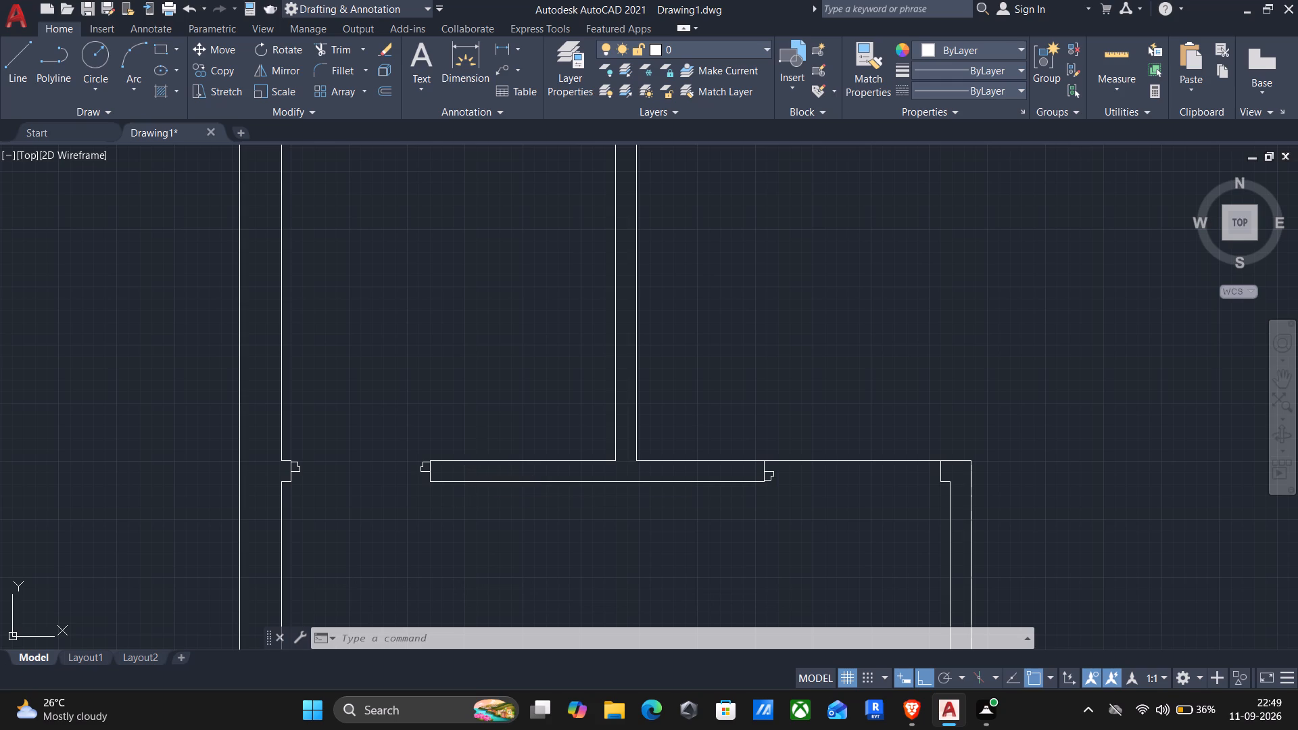
scroll(265, 477, up, 3)
scroll(403, 438, up, 2)
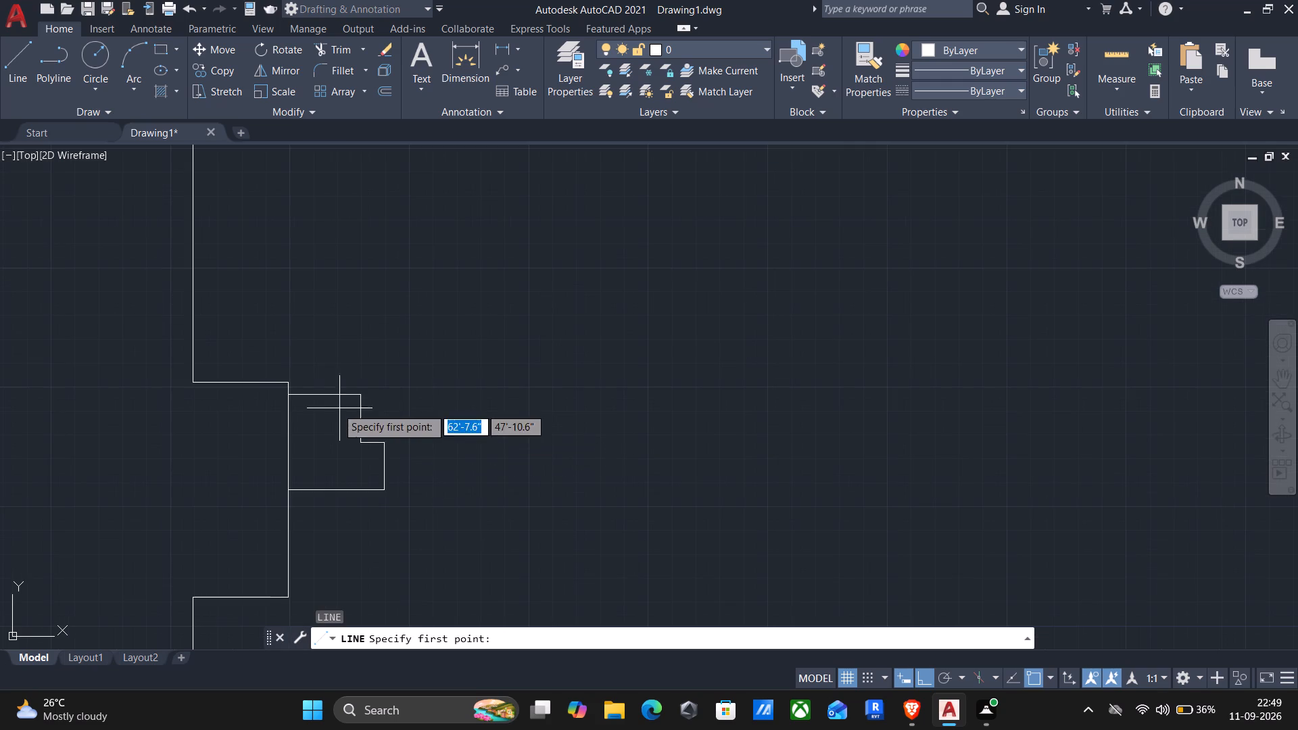
click(289, 385)
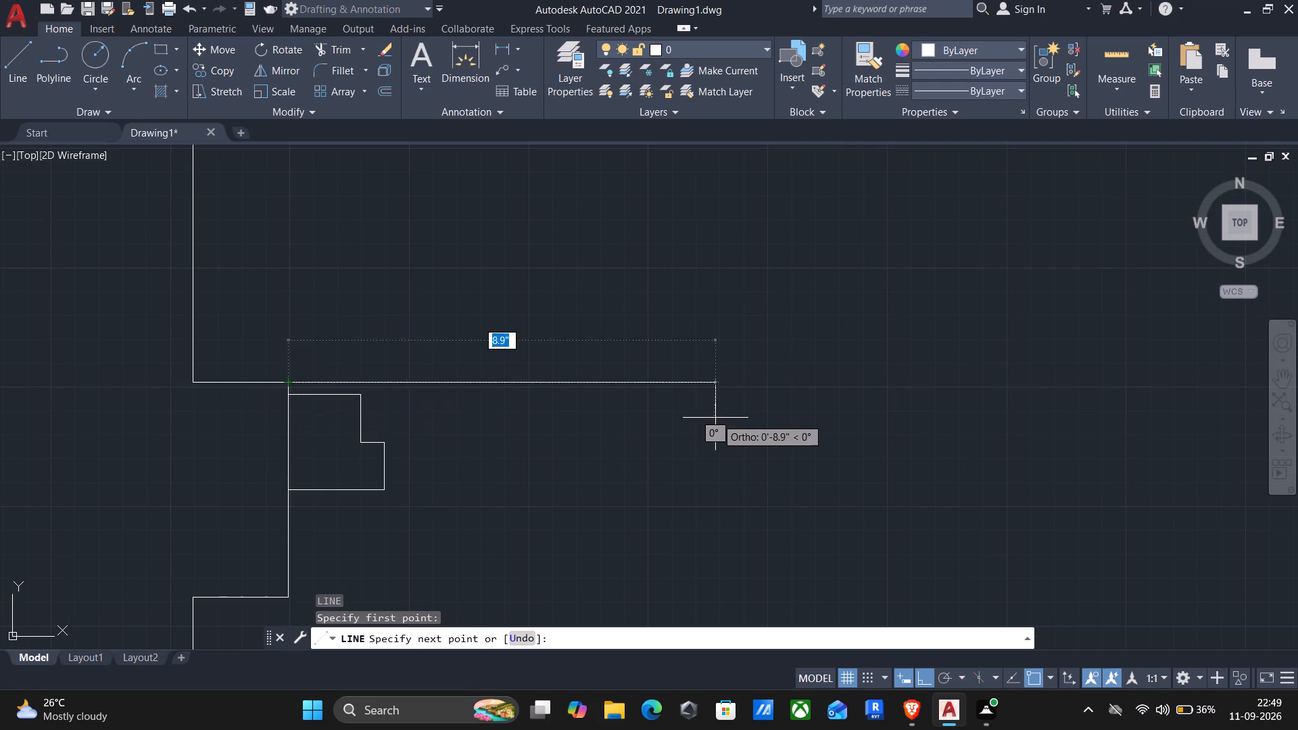
scroll(715, 421, down, 2)
scroll(1096, 413, up, 2)
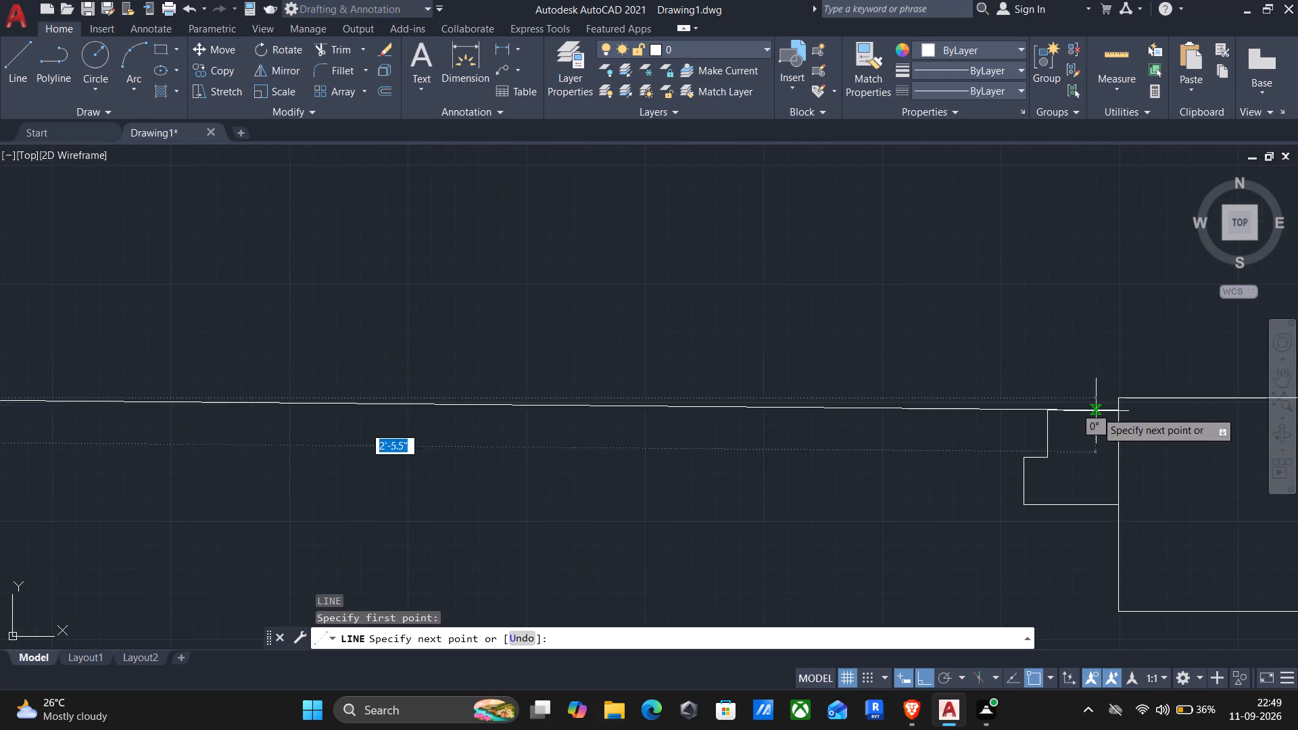
click(1121, 401)
key(Return)
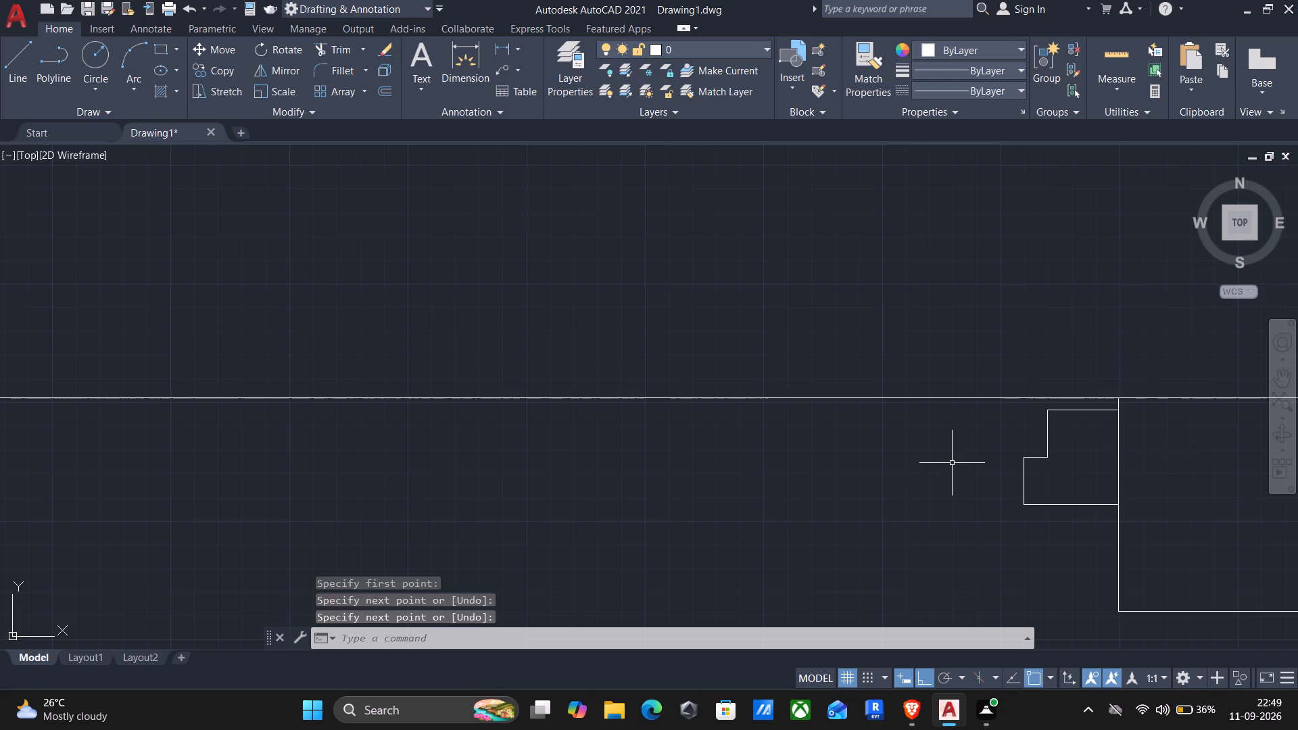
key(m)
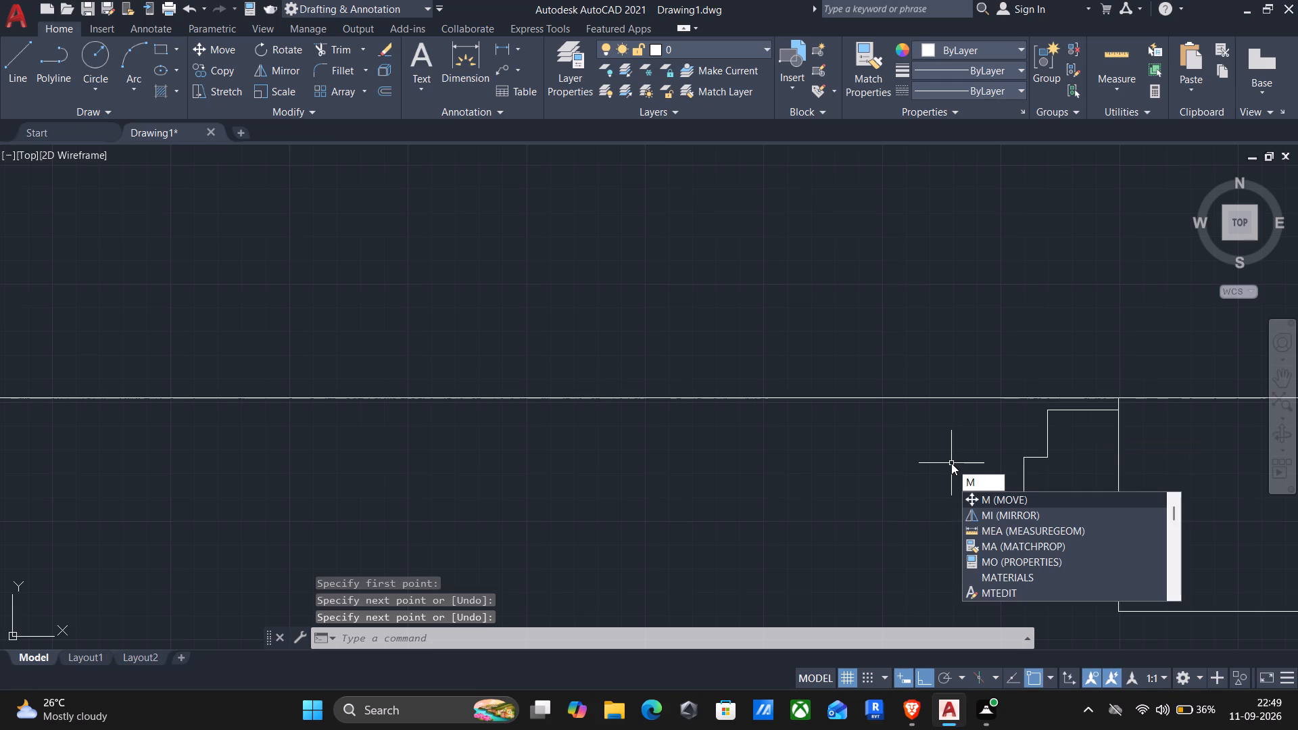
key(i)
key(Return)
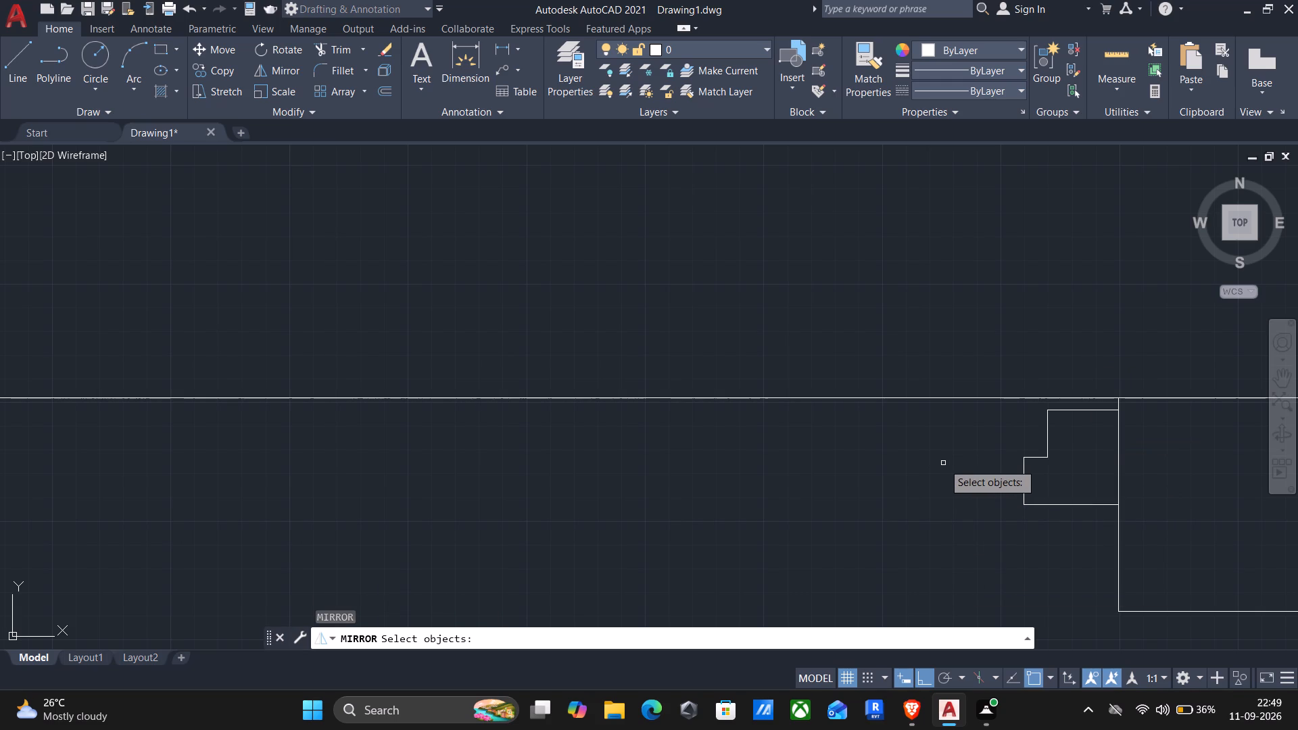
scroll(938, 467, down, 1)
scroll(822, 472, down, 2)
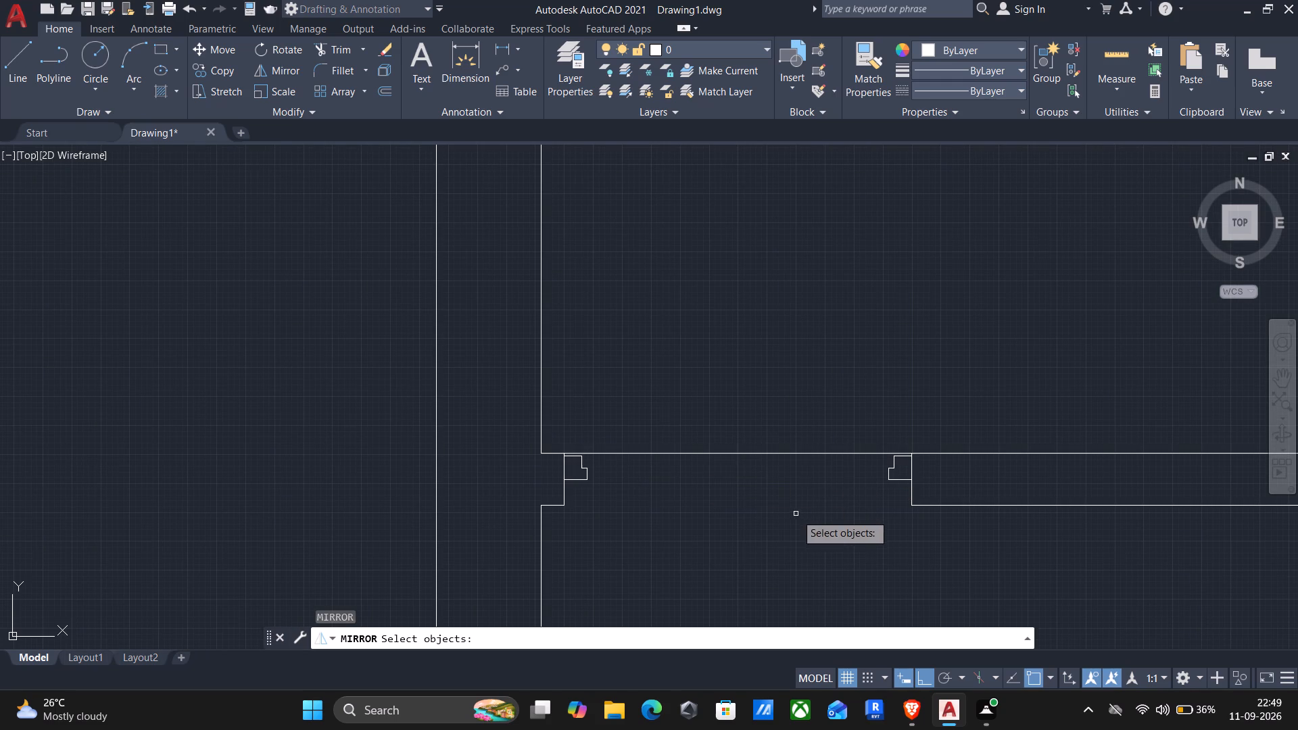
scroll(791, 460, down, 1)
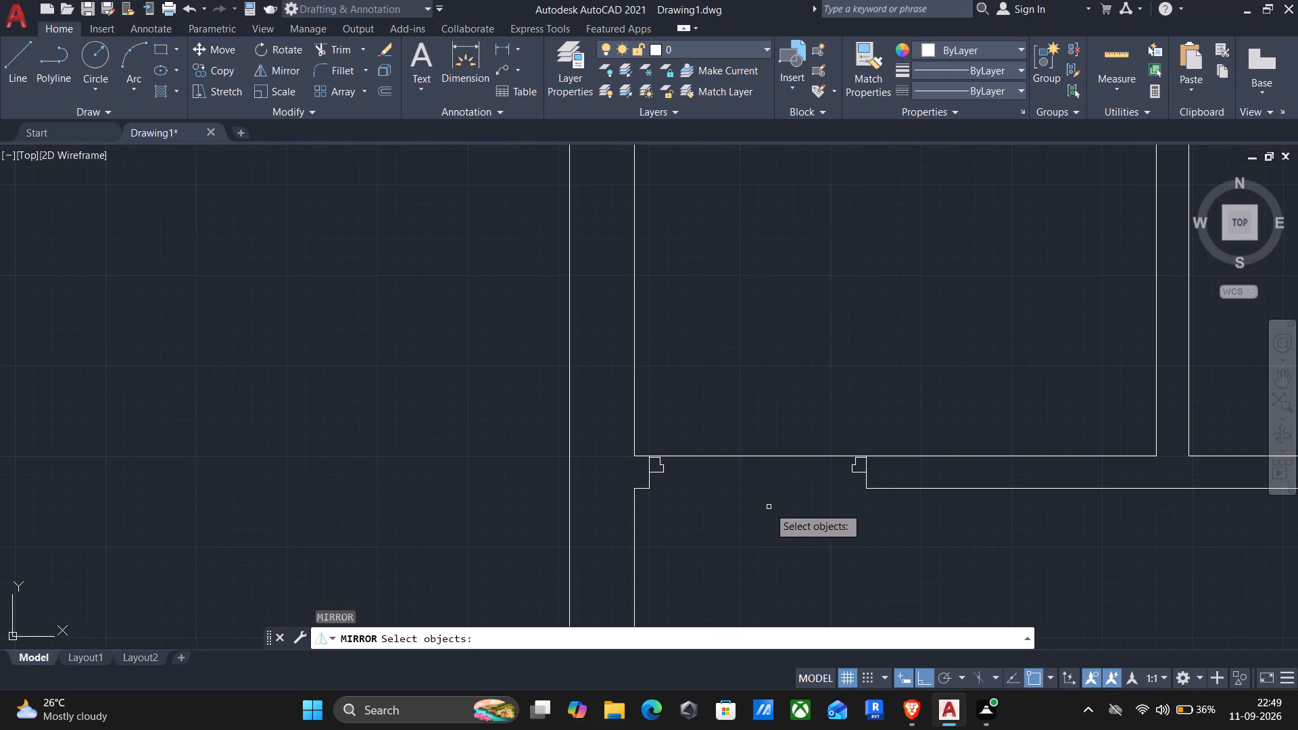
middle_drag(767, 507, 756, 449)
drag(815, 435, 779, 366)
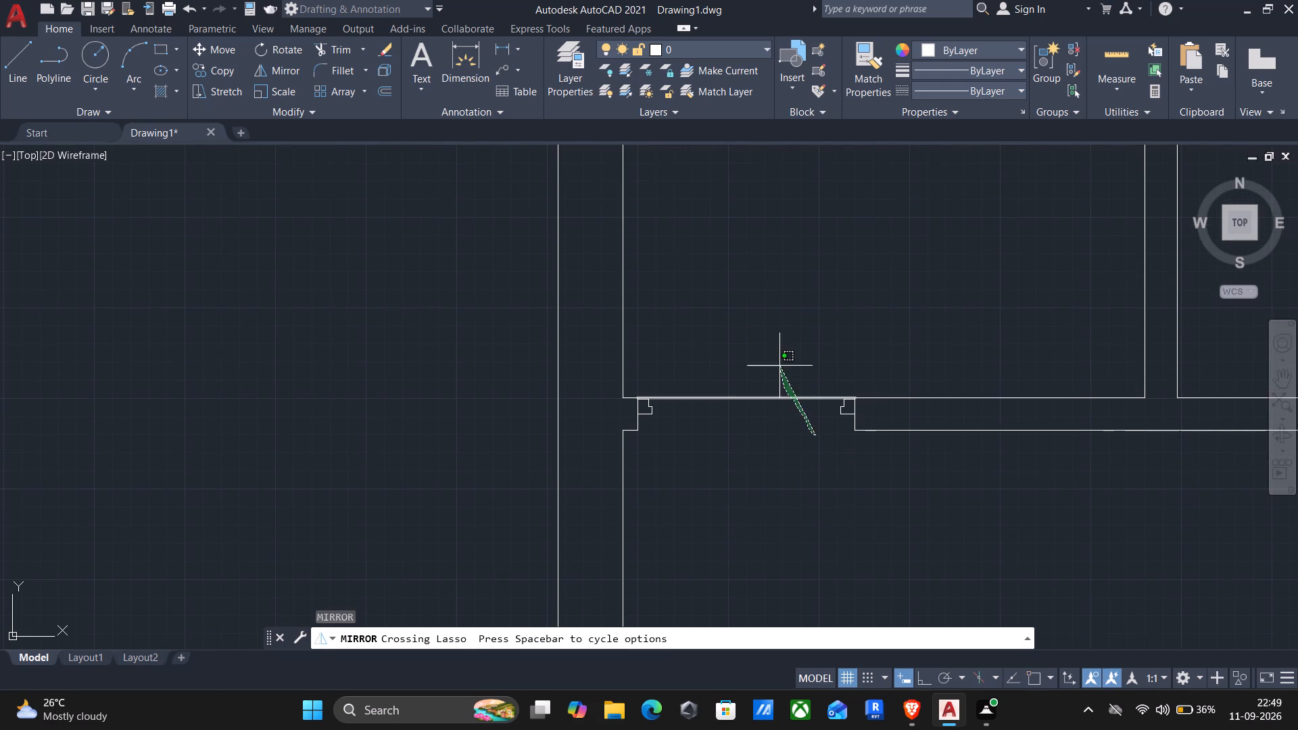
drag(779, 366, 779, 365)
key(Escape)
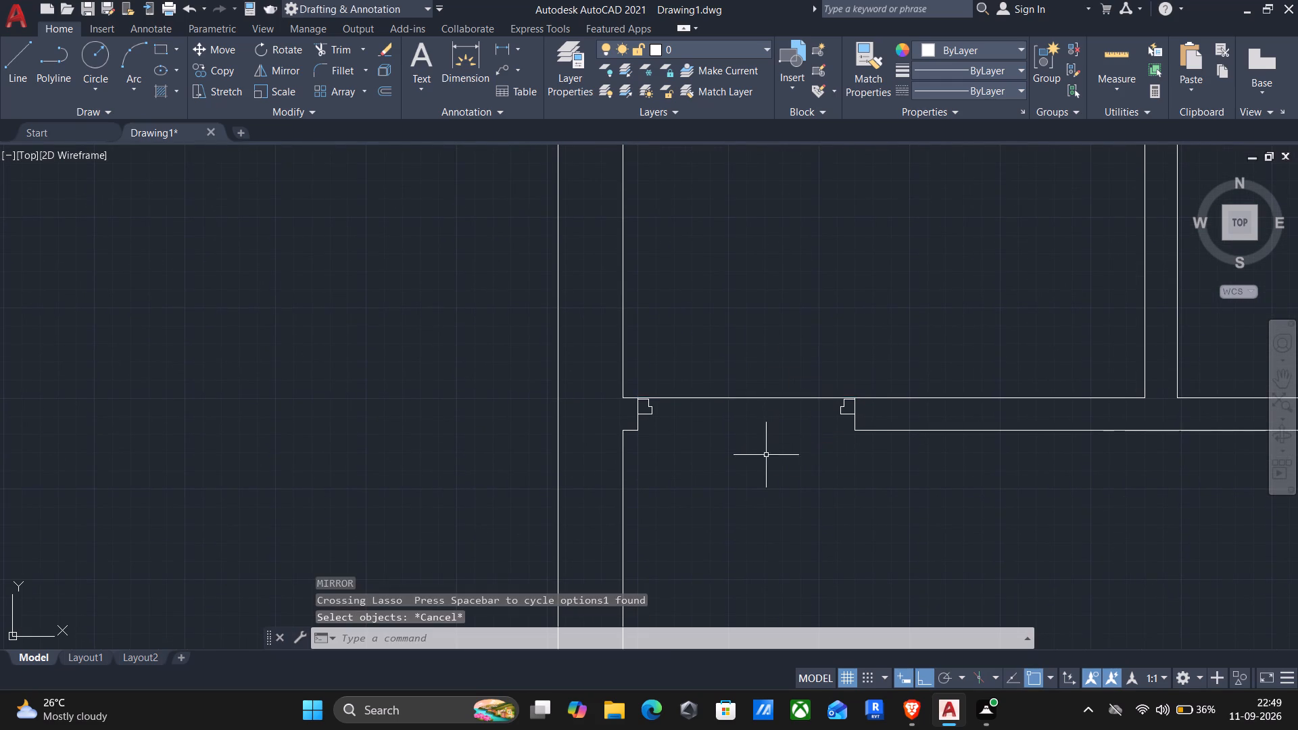
Mirror the left jamb's notched frame profile in the door opening below the right small room about the opening's vertical centre line, keeping the original.
scroll(767, 486, down, 2)
middle_drag(769, 505, 744, 398)
scroll(744, 387, down, 1)
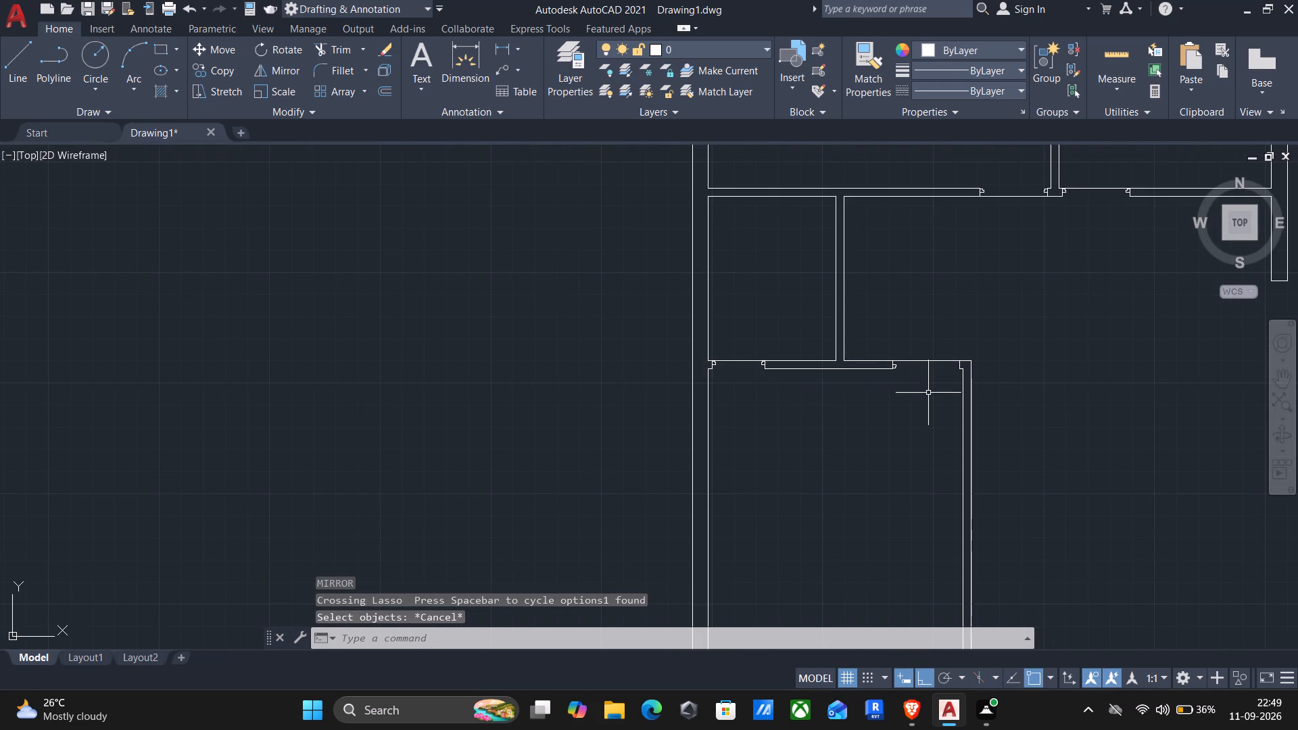
scroll(971, 366, up, 3)
click(872, 415)
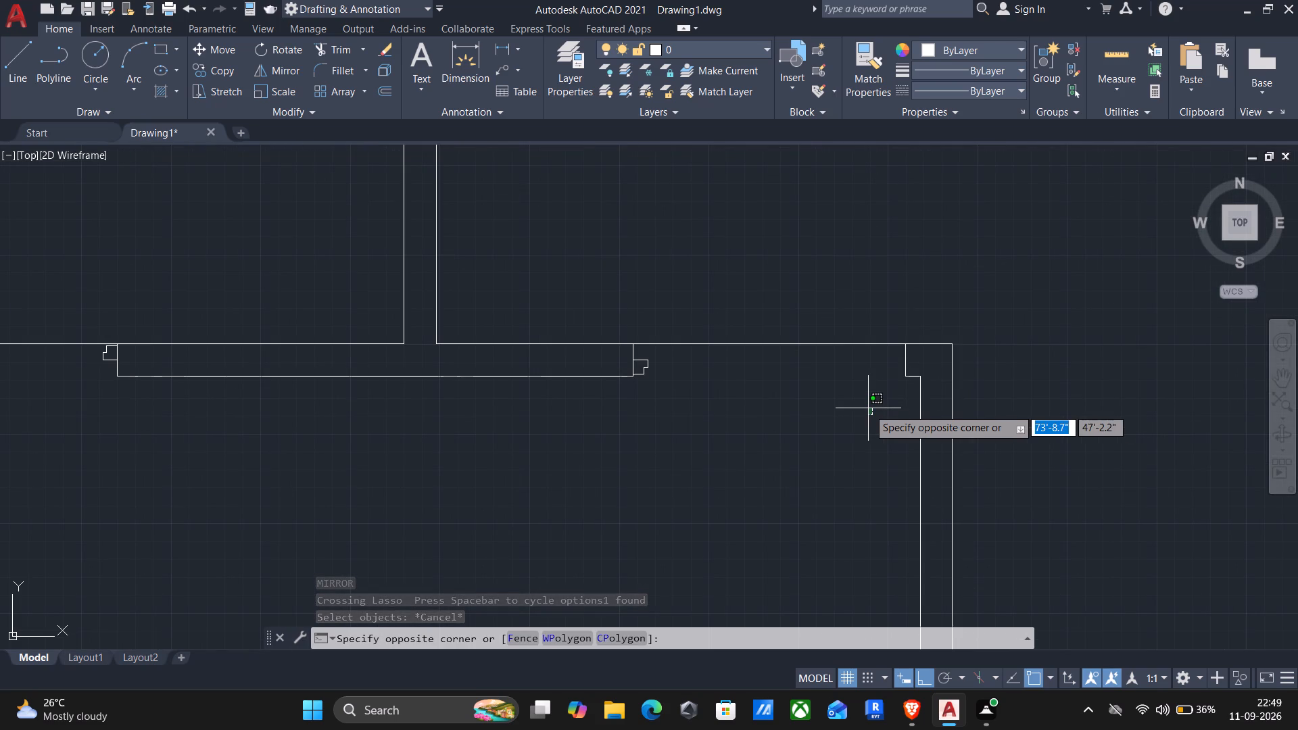
text(mi)
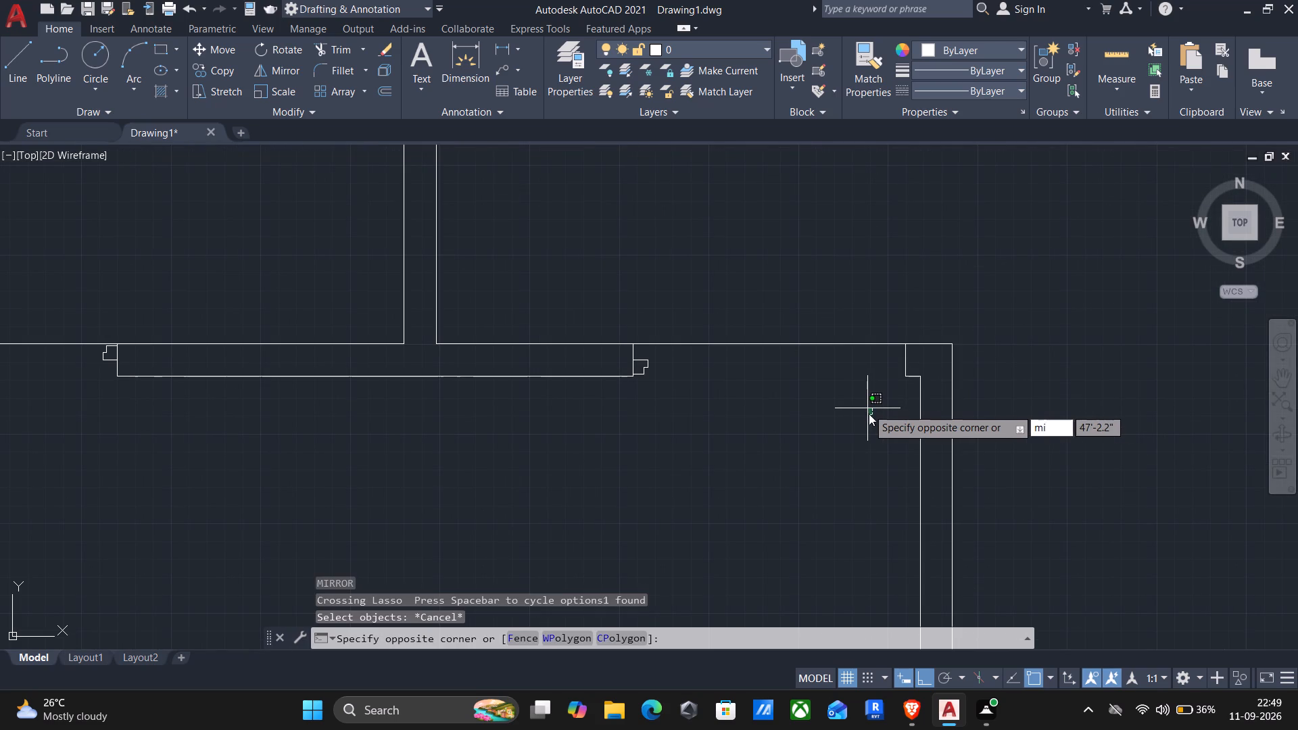
key(Return)
click(573, 310)
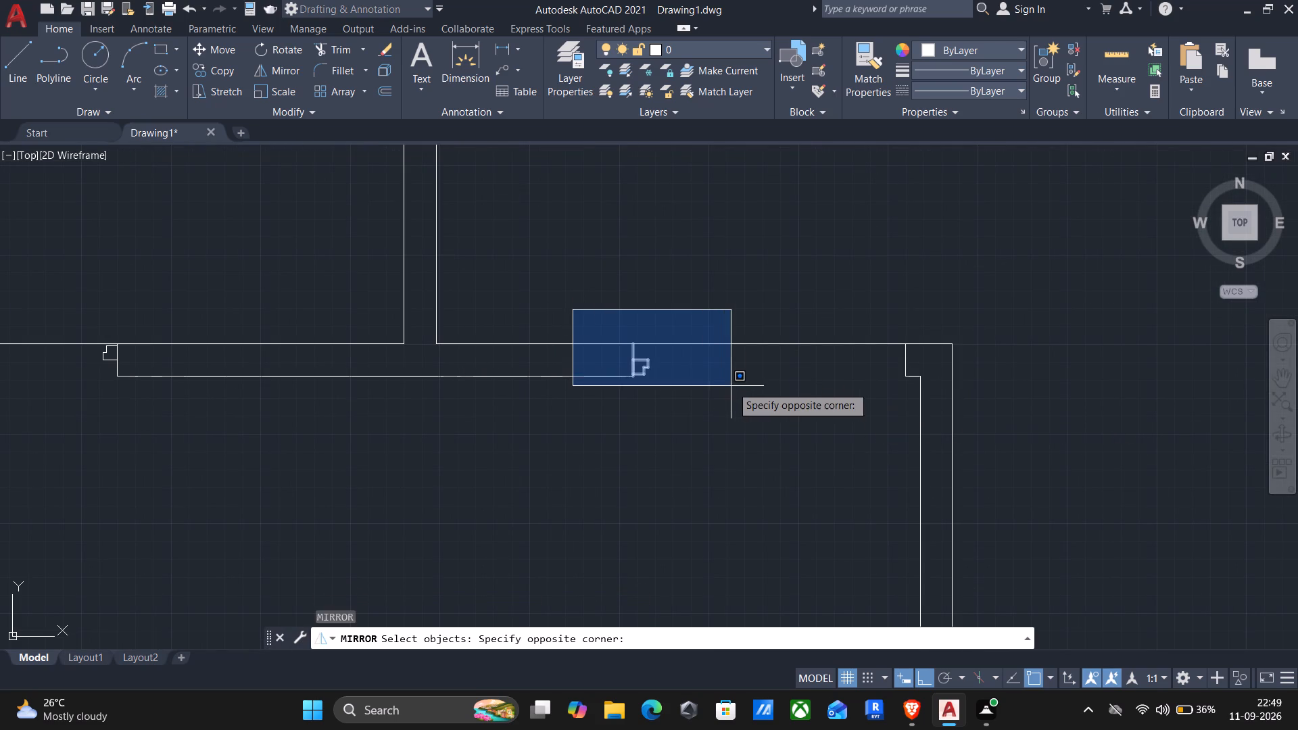
scroll(734, 389, up, 1)
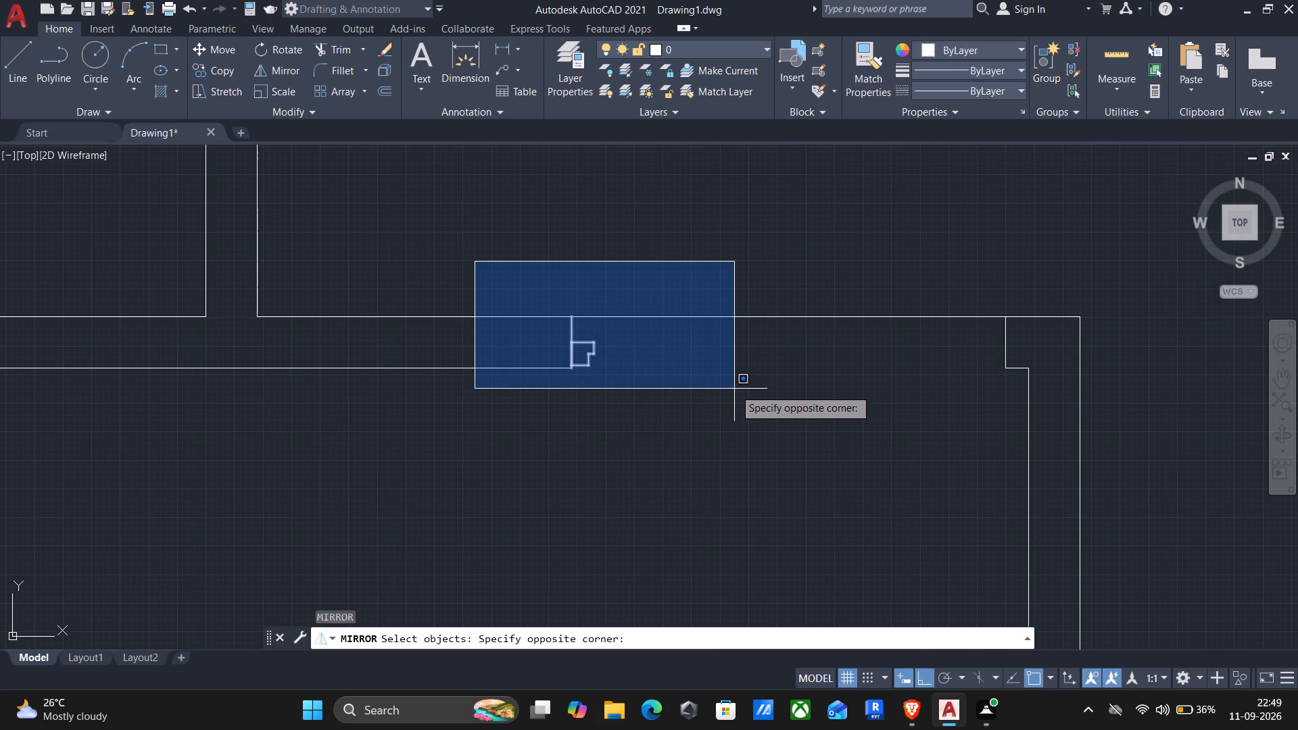
scroll(734, 389, up, 3)
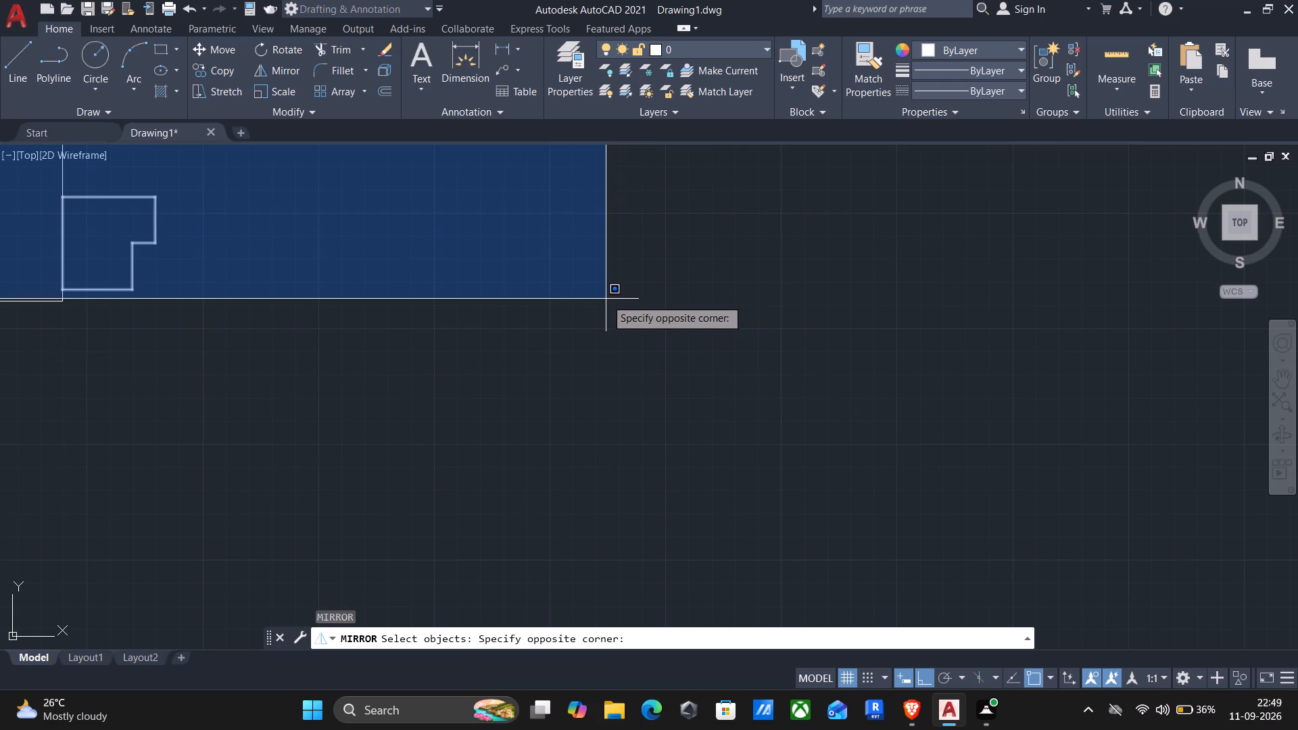
click(606, 299)
scroll(566, 312, down, 2)
key(Return)
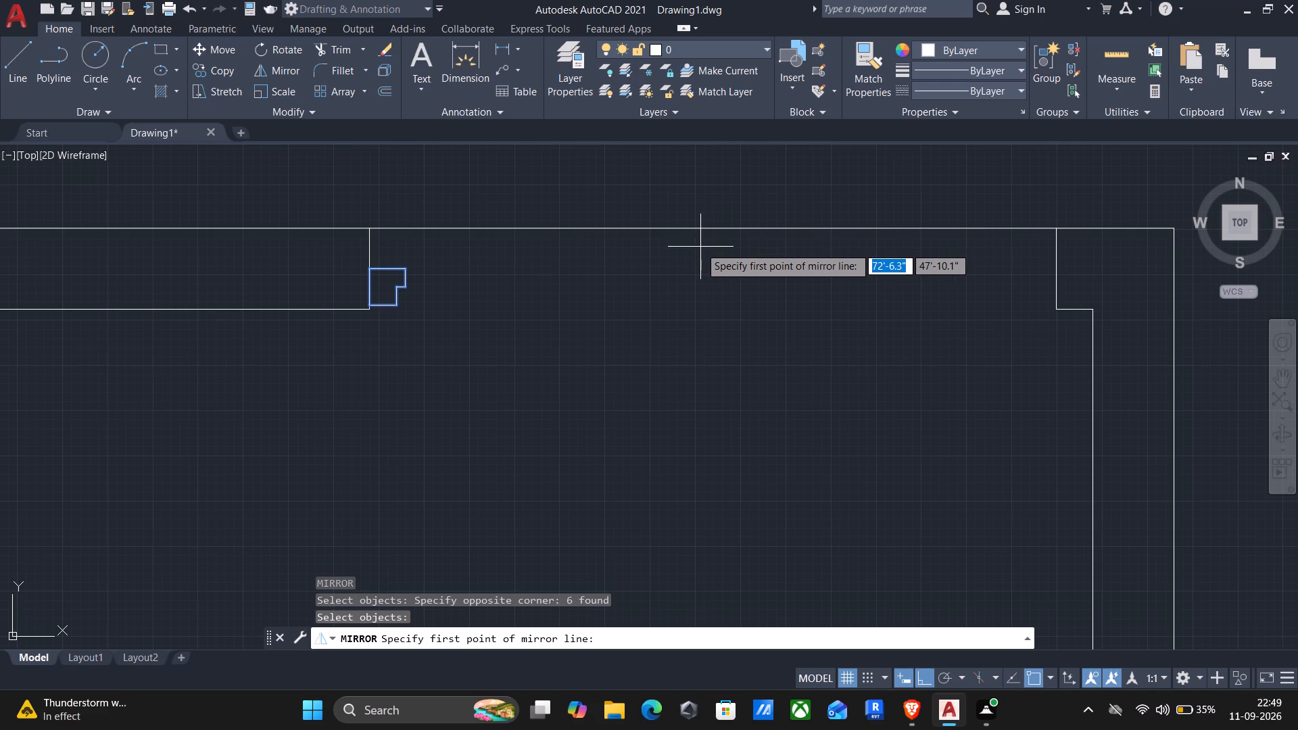
click(714, 230)
click(717, 372)
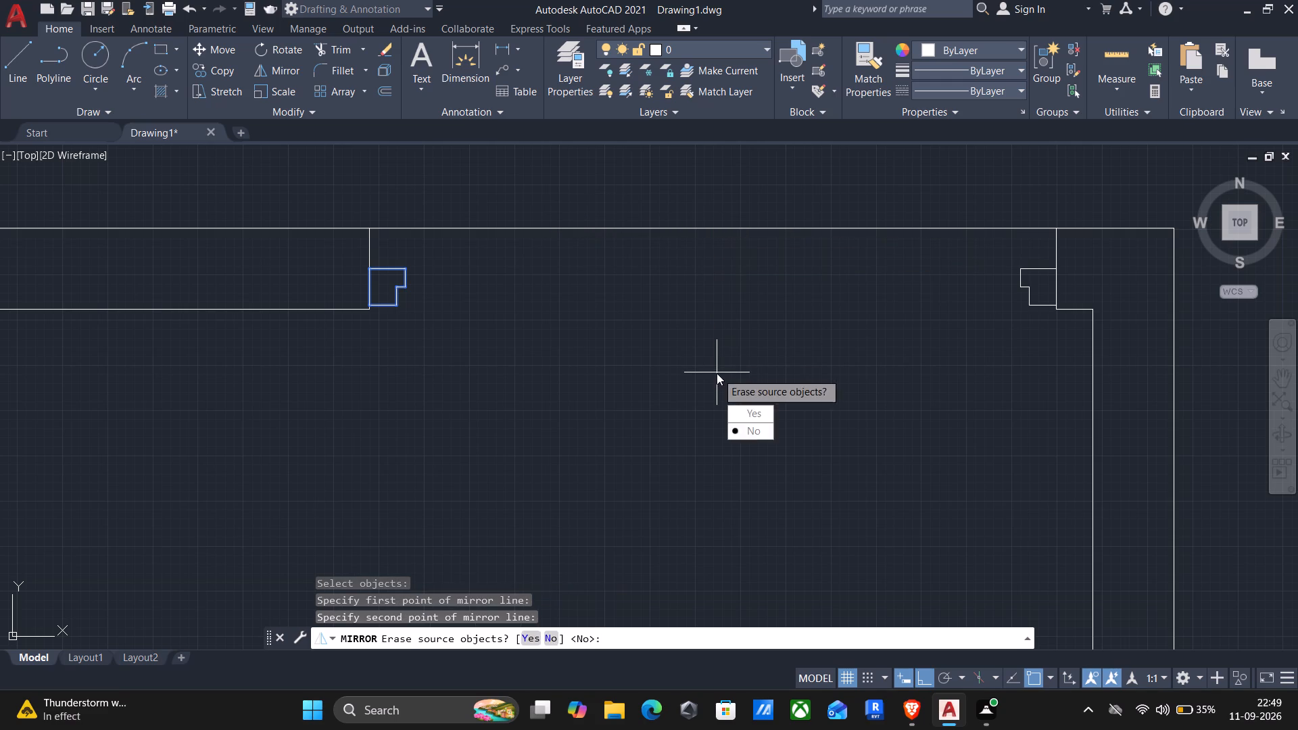
key(Return)
Examine the large room below the small rooms and the stair and right-hand areas for remaining door openings.
scroll(699, 416, down, 4)
middle_drag(694, 448, 697, 388)
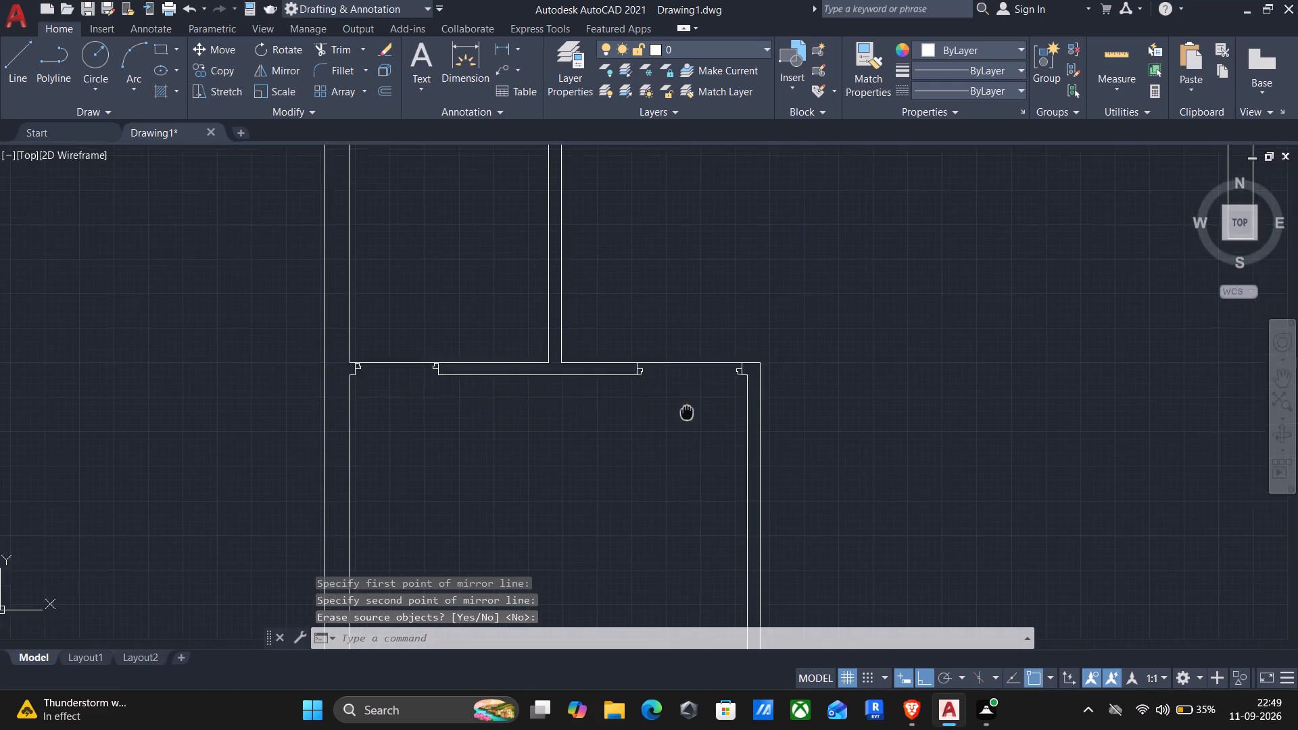
middle_drag(697, 388, 761, 270)
scroll(734, 297, down, 1)
middle_drag(681, 393, 683, 393)
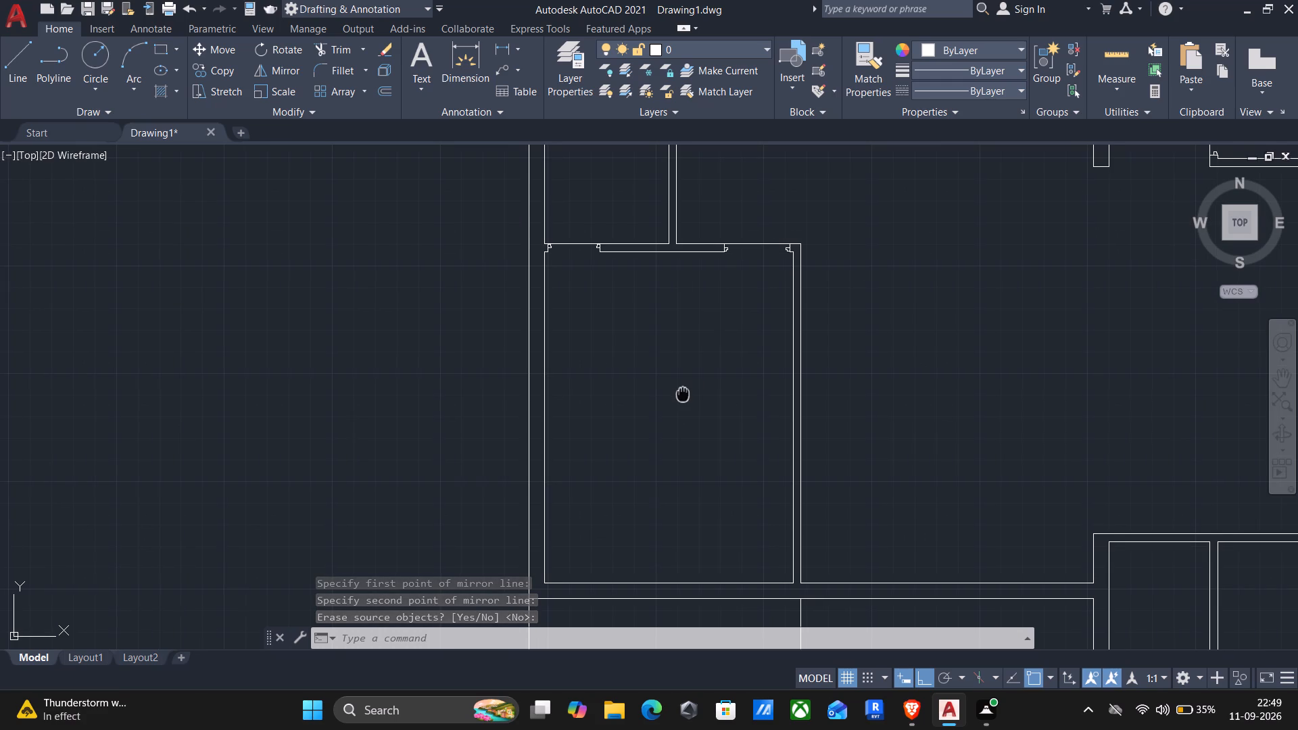
middle_drag(683, 393, 745, 338)
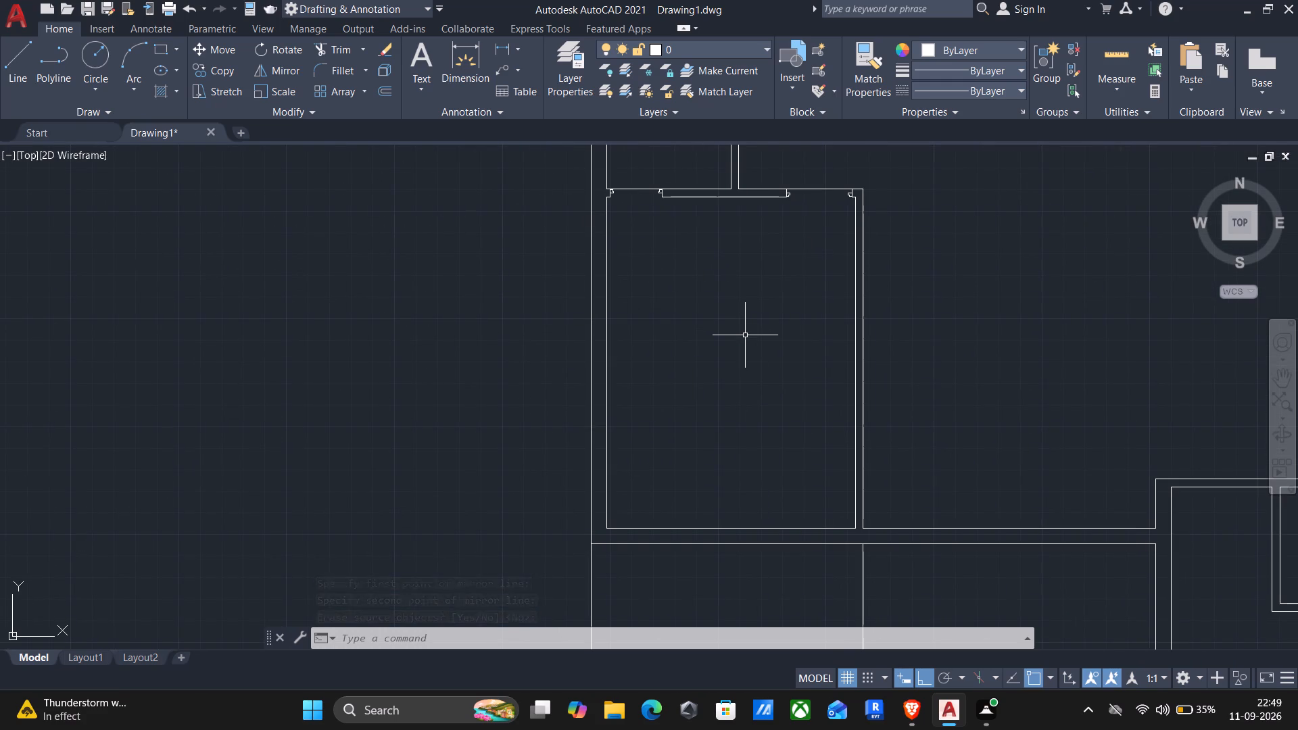
scroll(745, 335, down, 1)
middle_drag(774, 342, 715, 351)
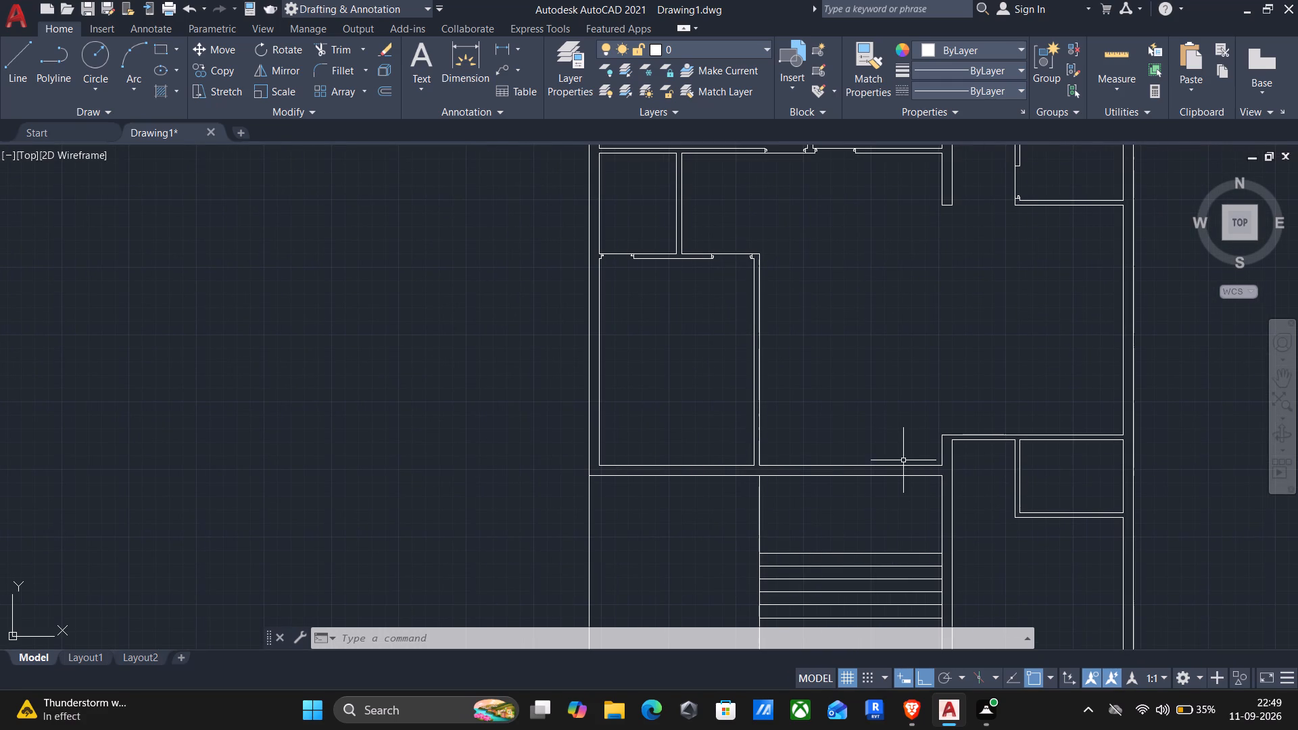
middle_drag(1098, 525, 1043, 497)
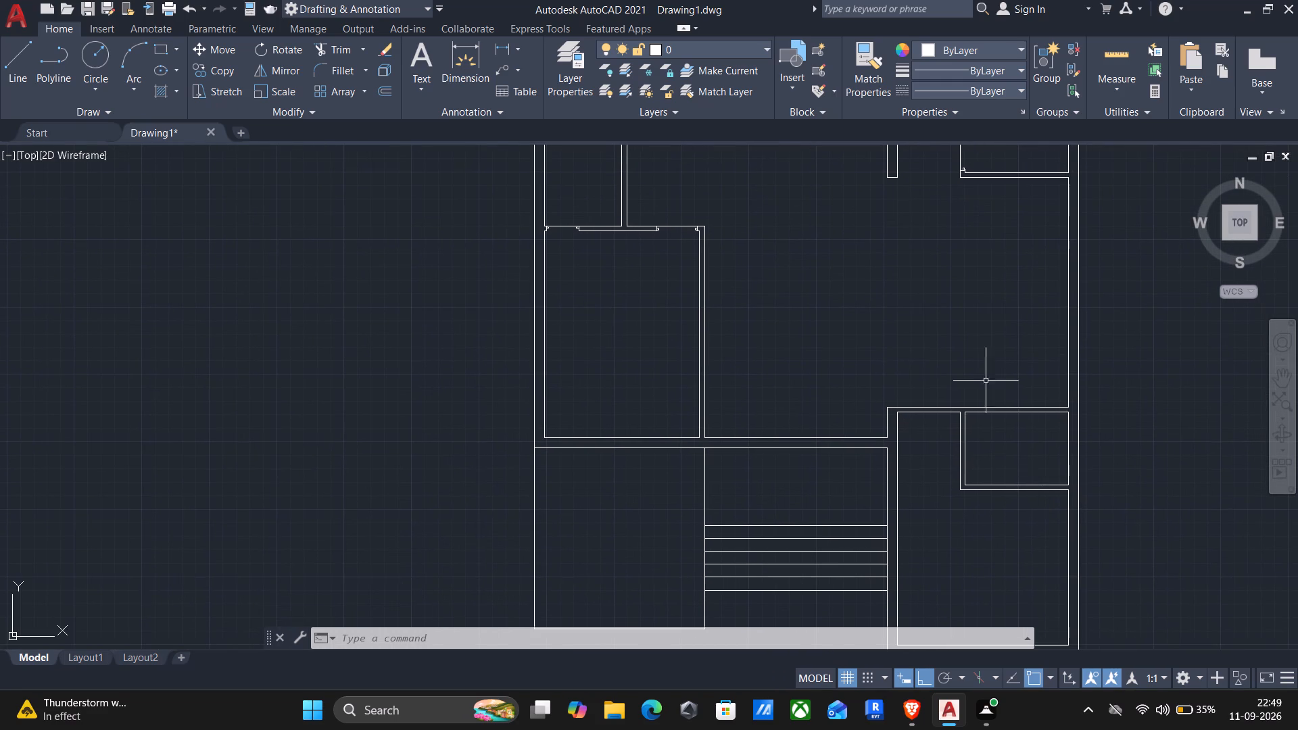
Erase the five lines closing the door openings below the small rooms, beside the vertical wall above them, and below the upper middle room.
scroll(697, 226, up, 3)
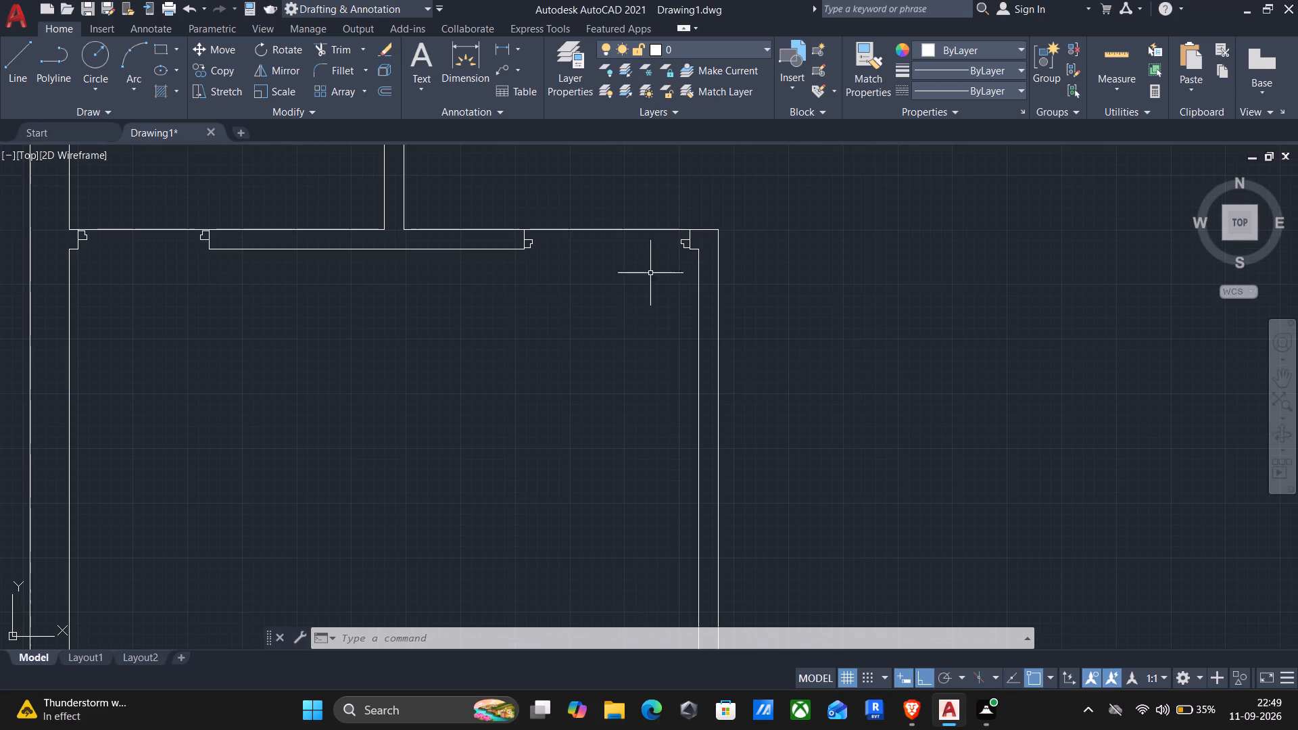
drag(621, 293, 627, 267)
click(602, 180)
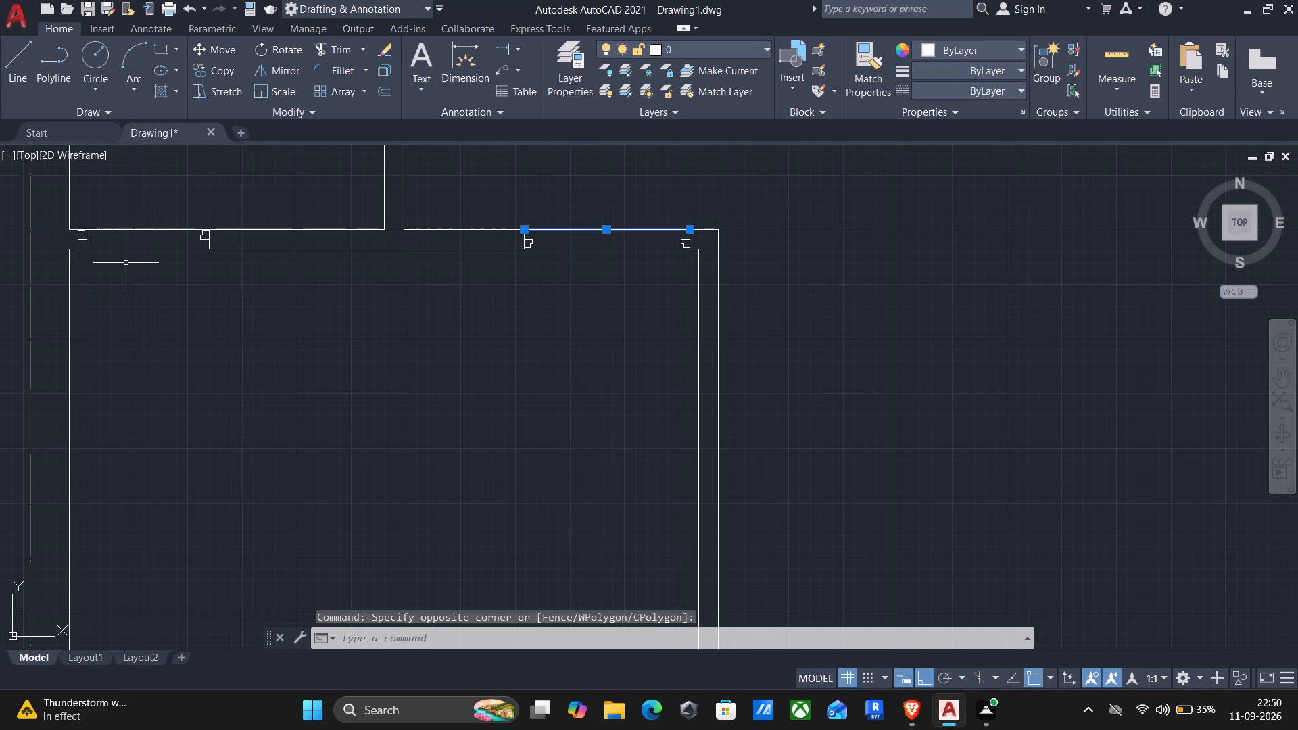
click(143, 267)
click(127, 208)
scroll(126, 208, down, 2)
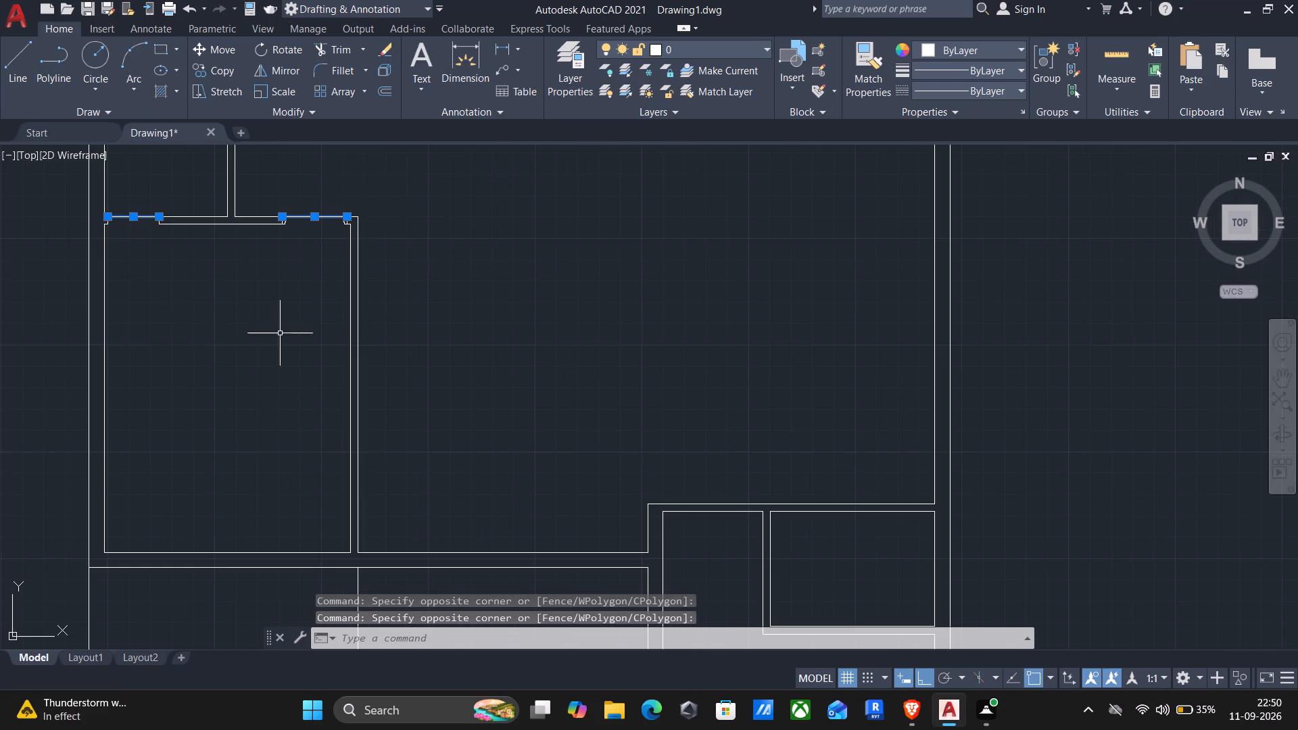
middle_drag(408, 354, 299, 532)
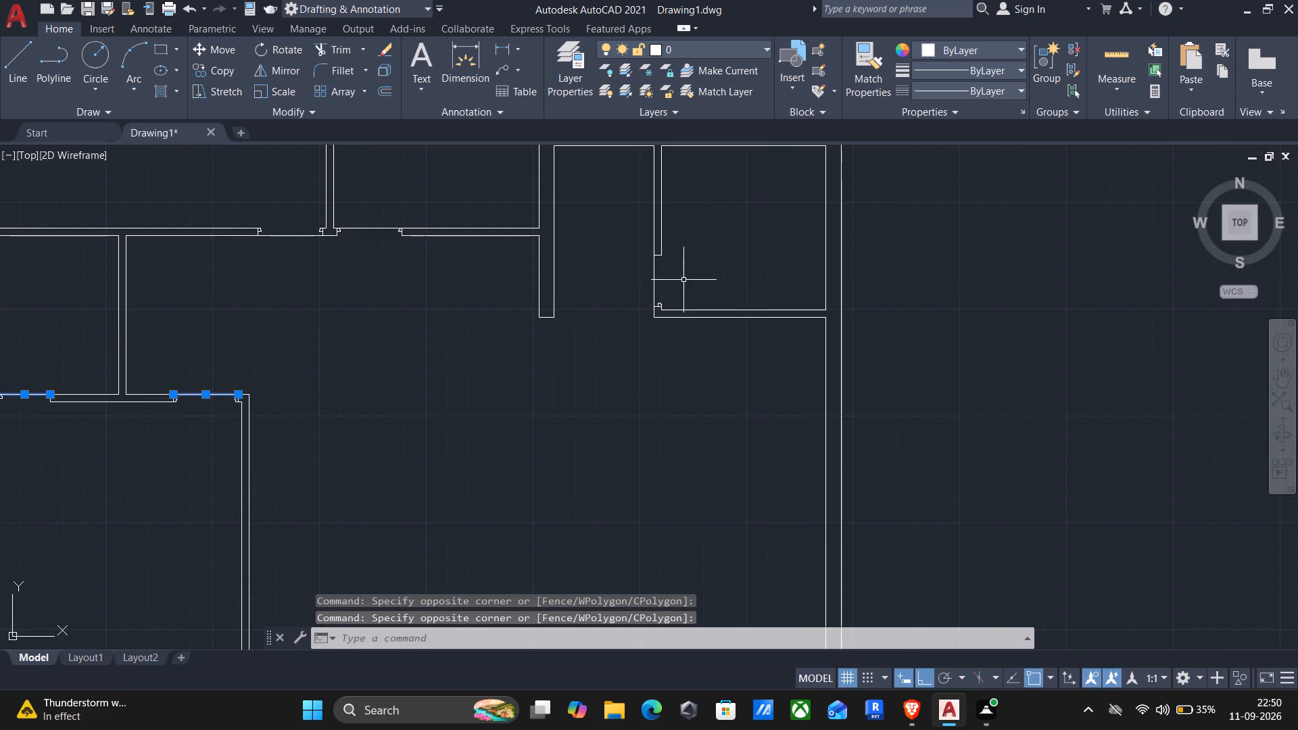
scroll(683, 280, up, 2)
scroll(598, 305, down, 2)
scroll(272, 242, up, 2)
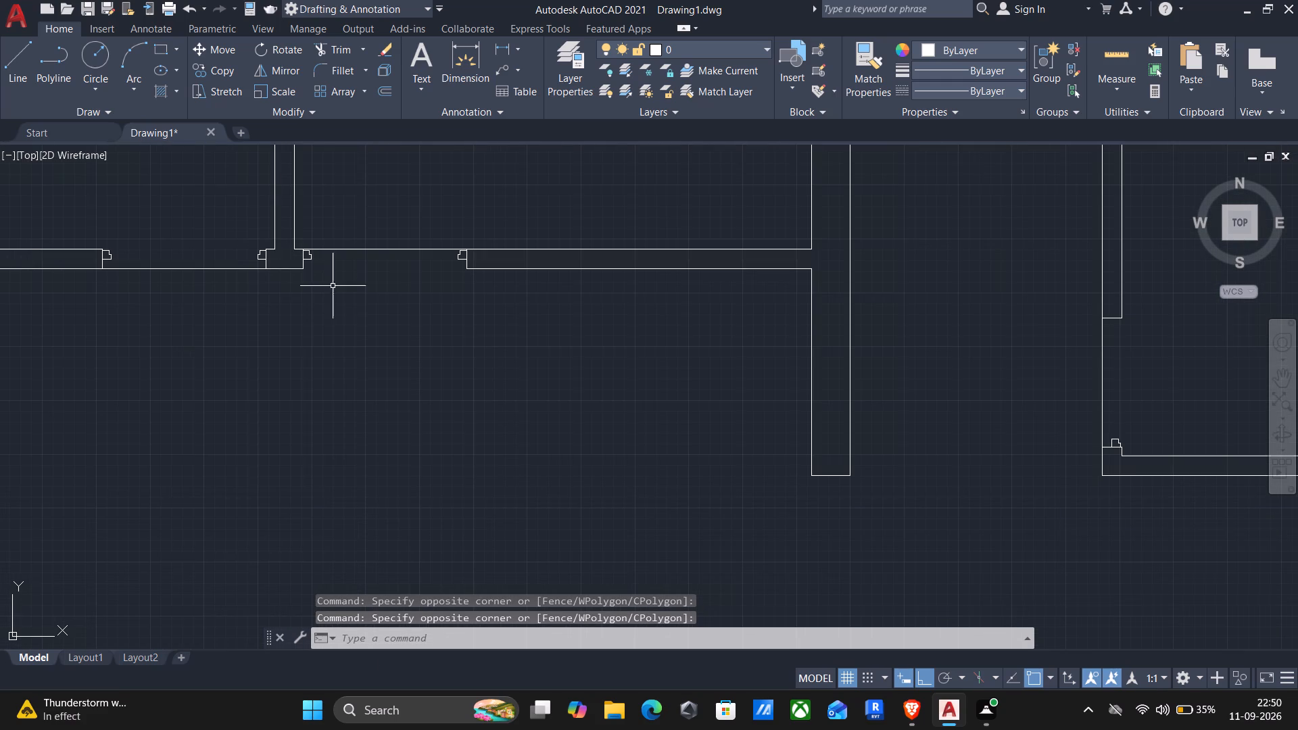
click(406, 302)
click(371, 211)
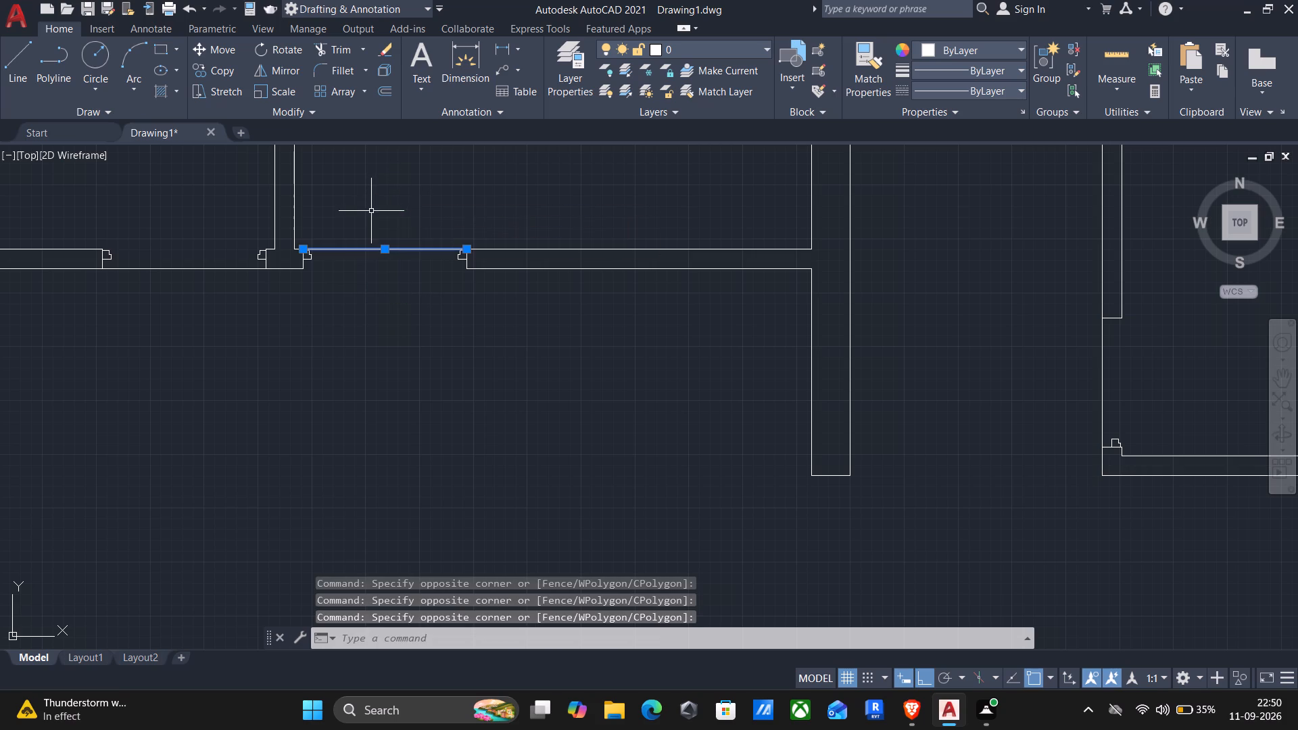
click(217, 345)
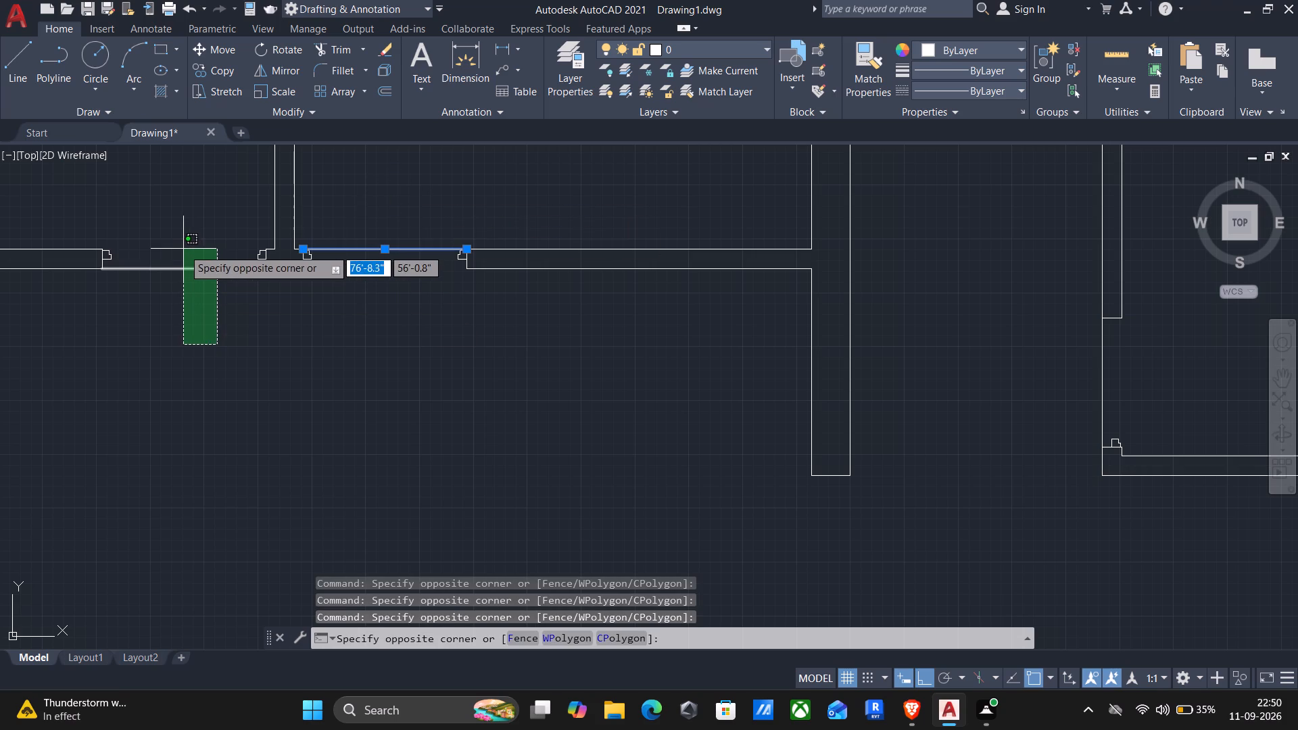
click(183, 249)
scroll(220, 339, down, 3)
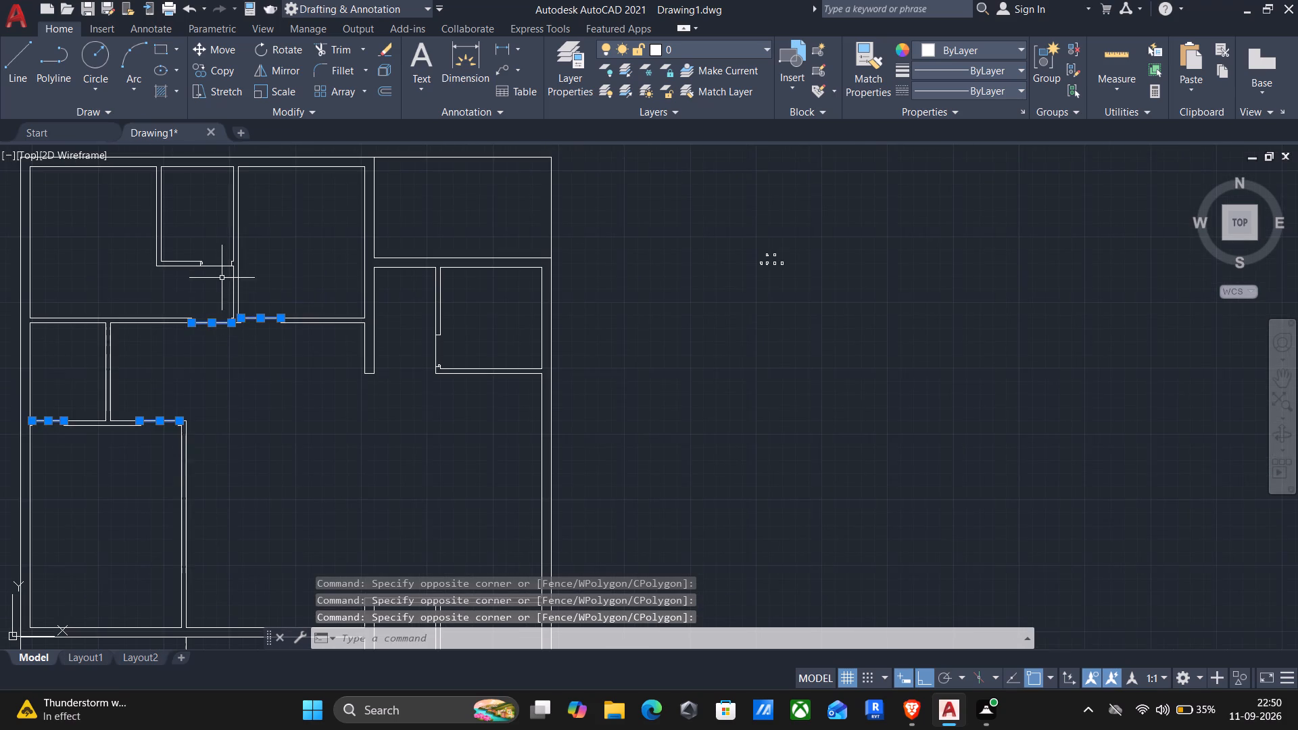
scroll(222, 274, up, 3)
drag(222, 241, 222, 226)
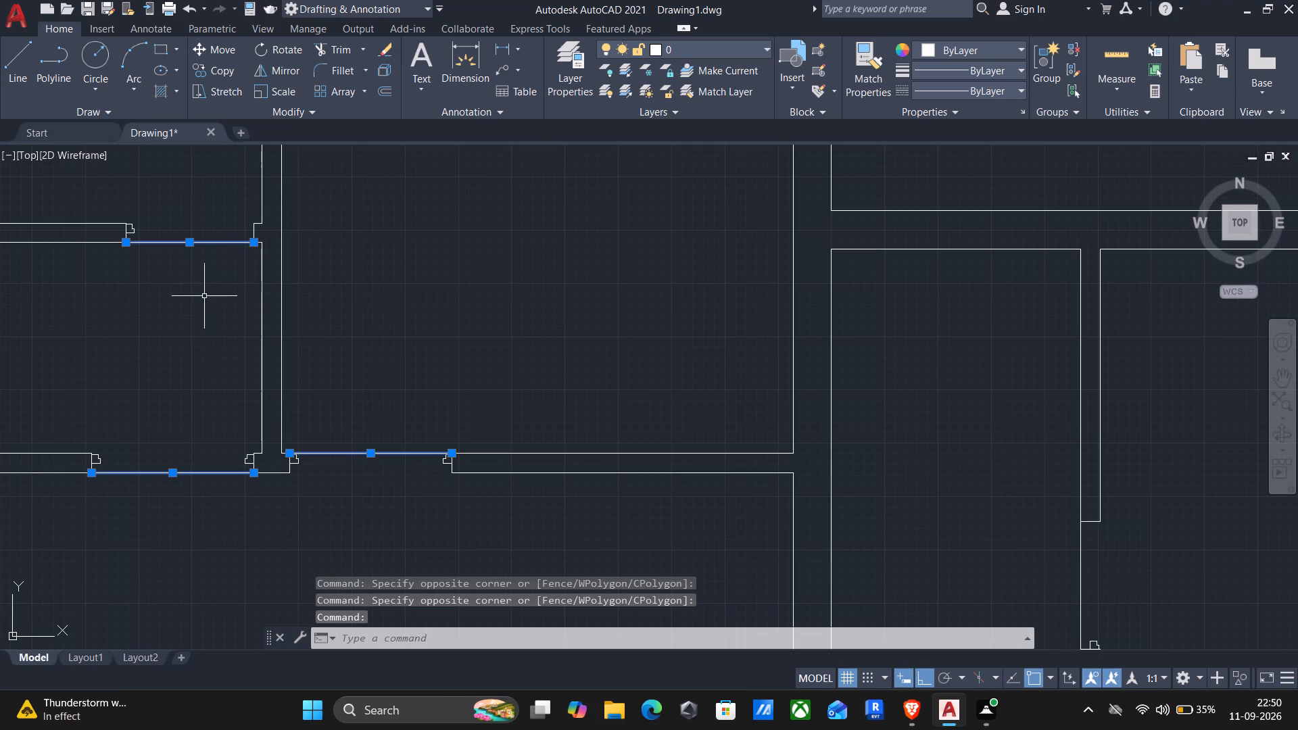
key(Delete)
Mirror the lower jamb's notched frame profile in the right-hand room's side-wall opening about the opening's horizontal centre line, keeping the original.
scroll(370, 434, down, 3)
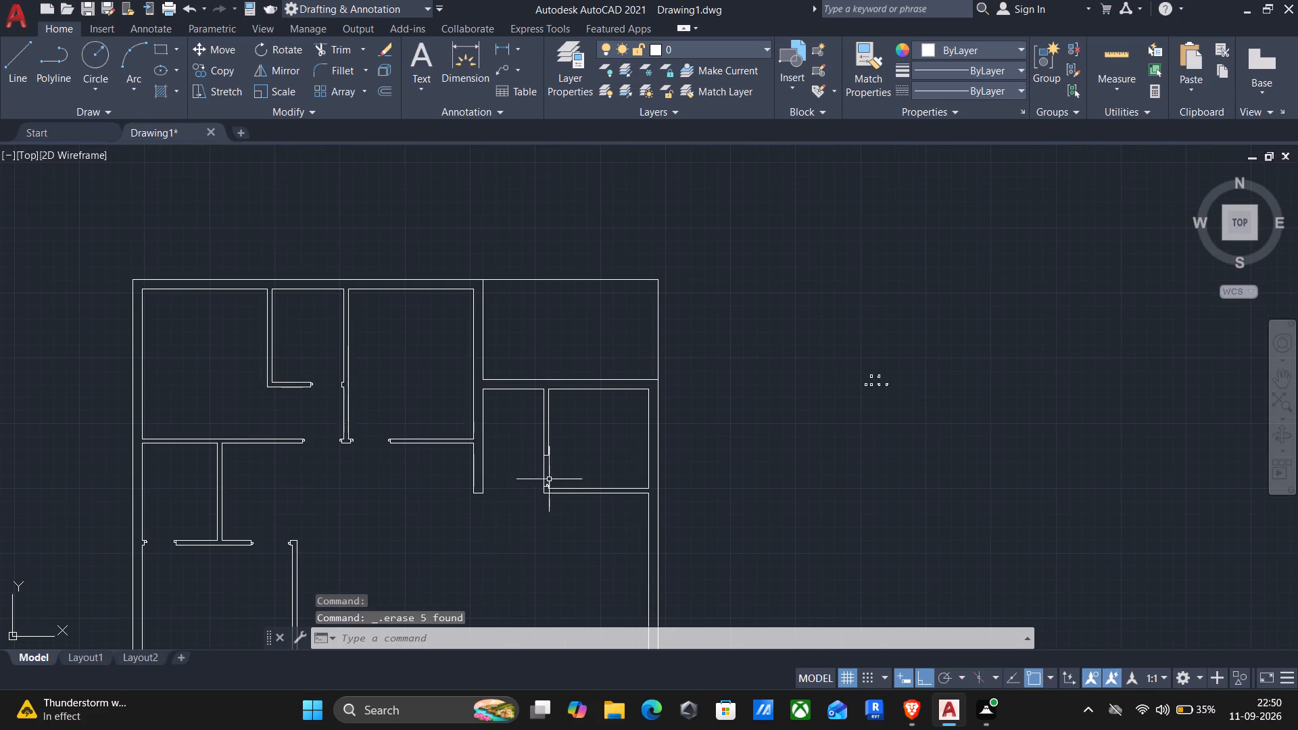
text(mi)
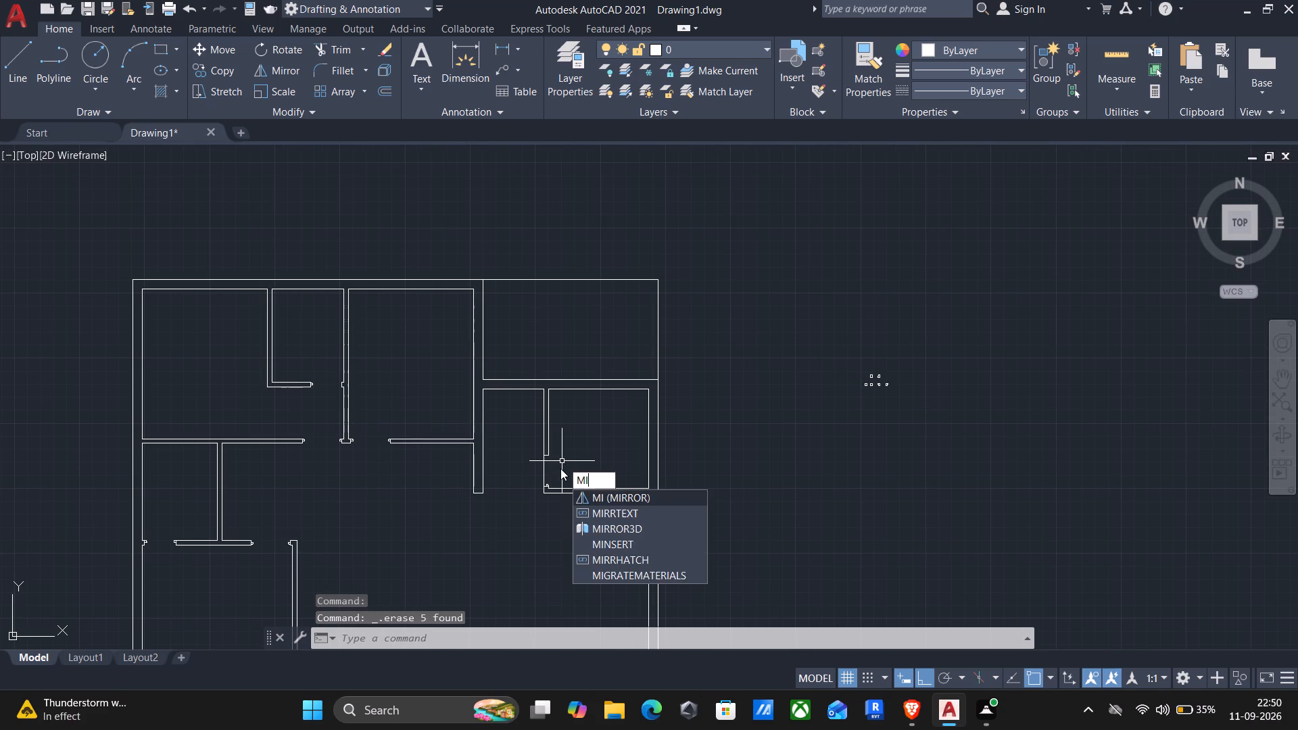
key(Return)
scroll(558, 502, up, 3)
scroll(471, 437, up, 1)
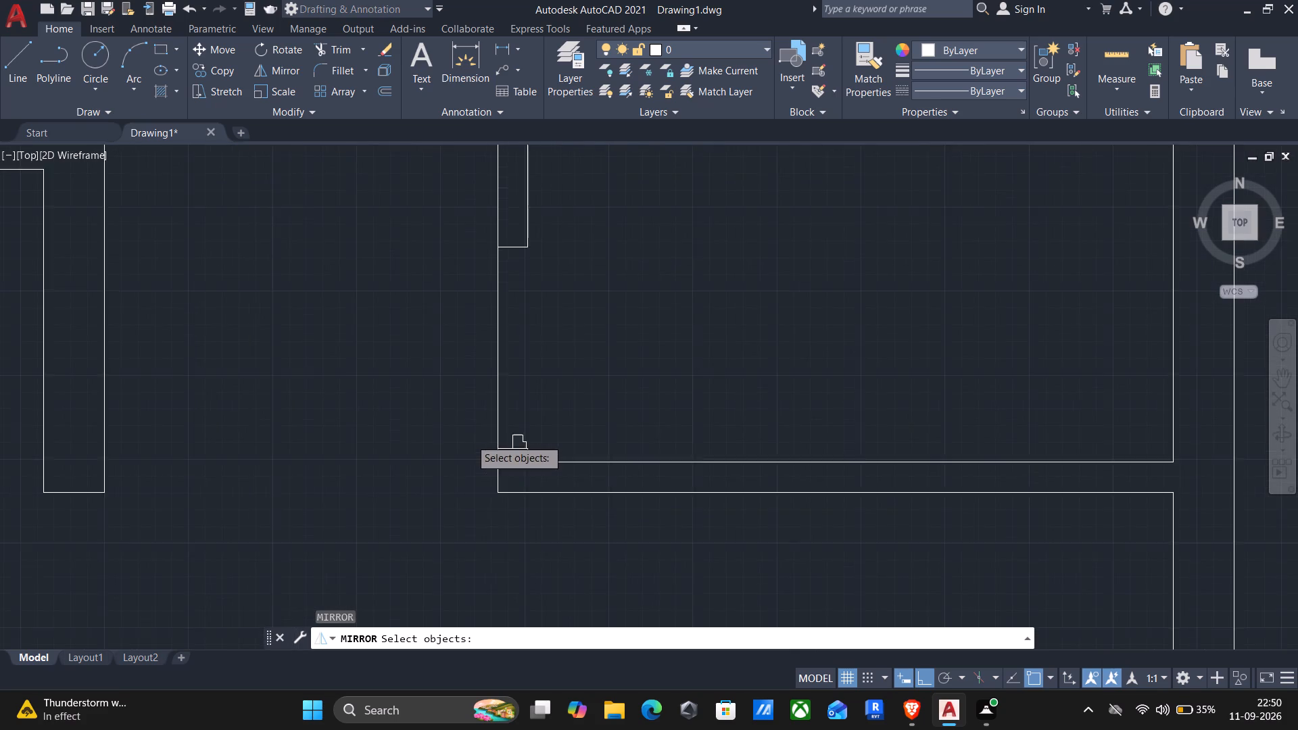
scroll(470, 439, up, 1)
click(484, 406)
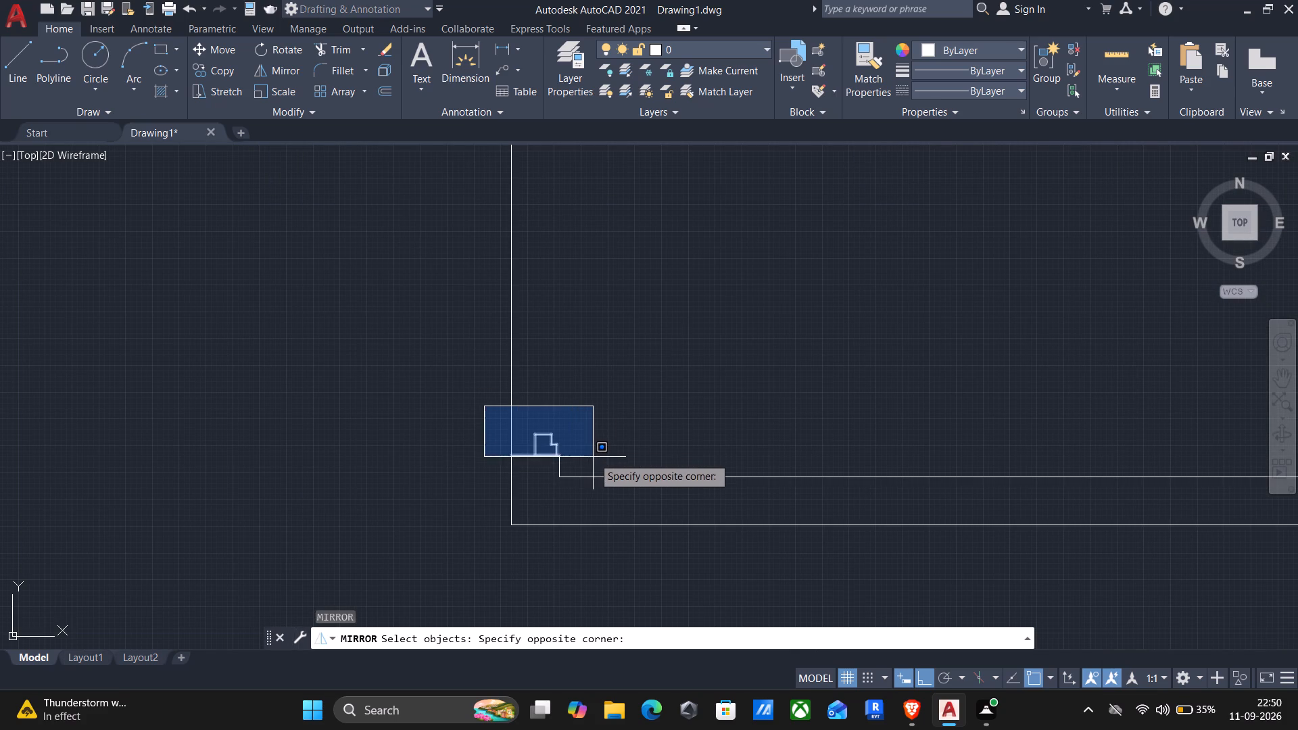
click(574, 411)
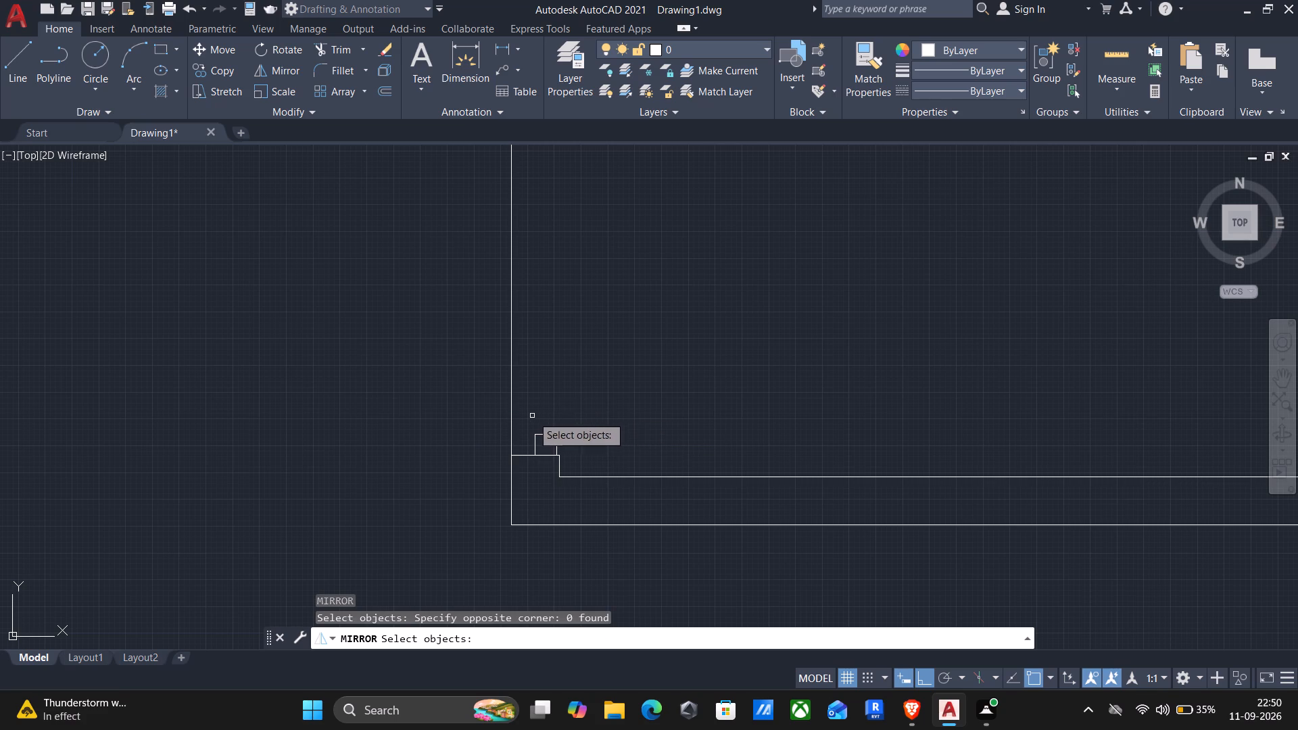
click(528, 416)
click(575, 464)
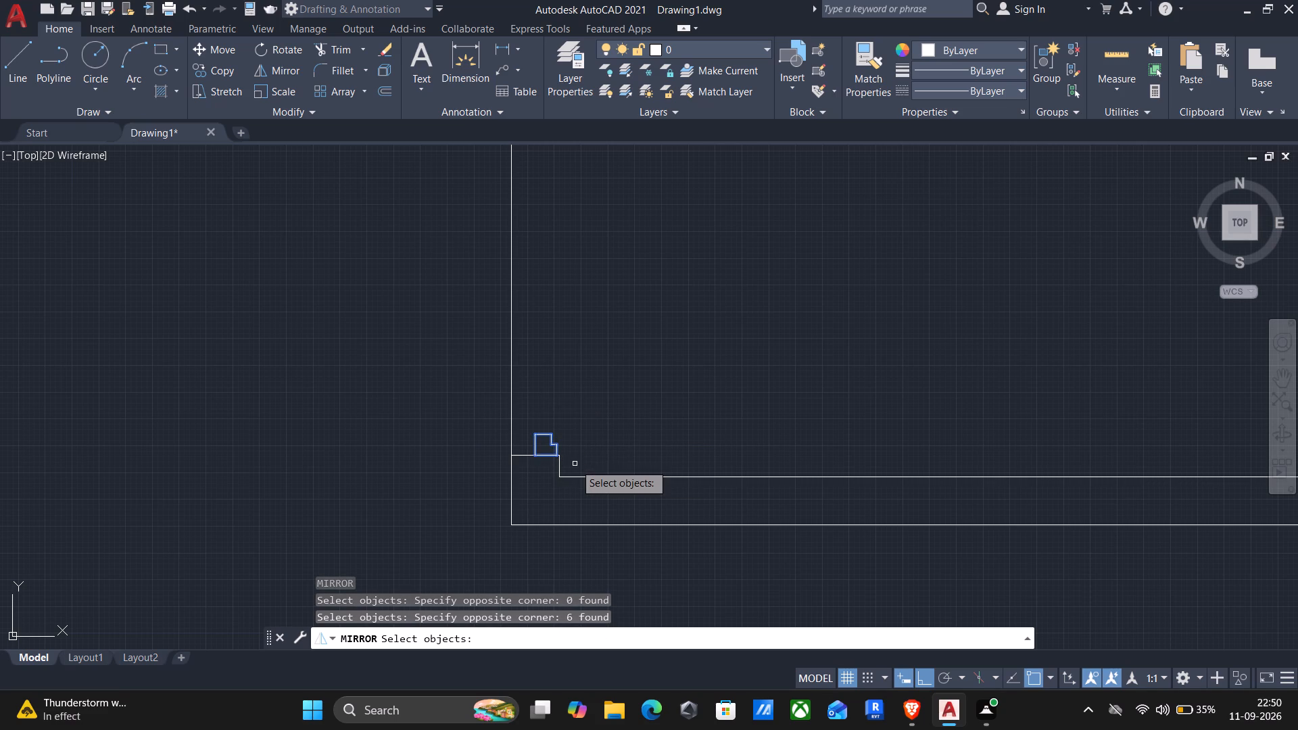
key(Return)
scroll(503, 255, down, 2)
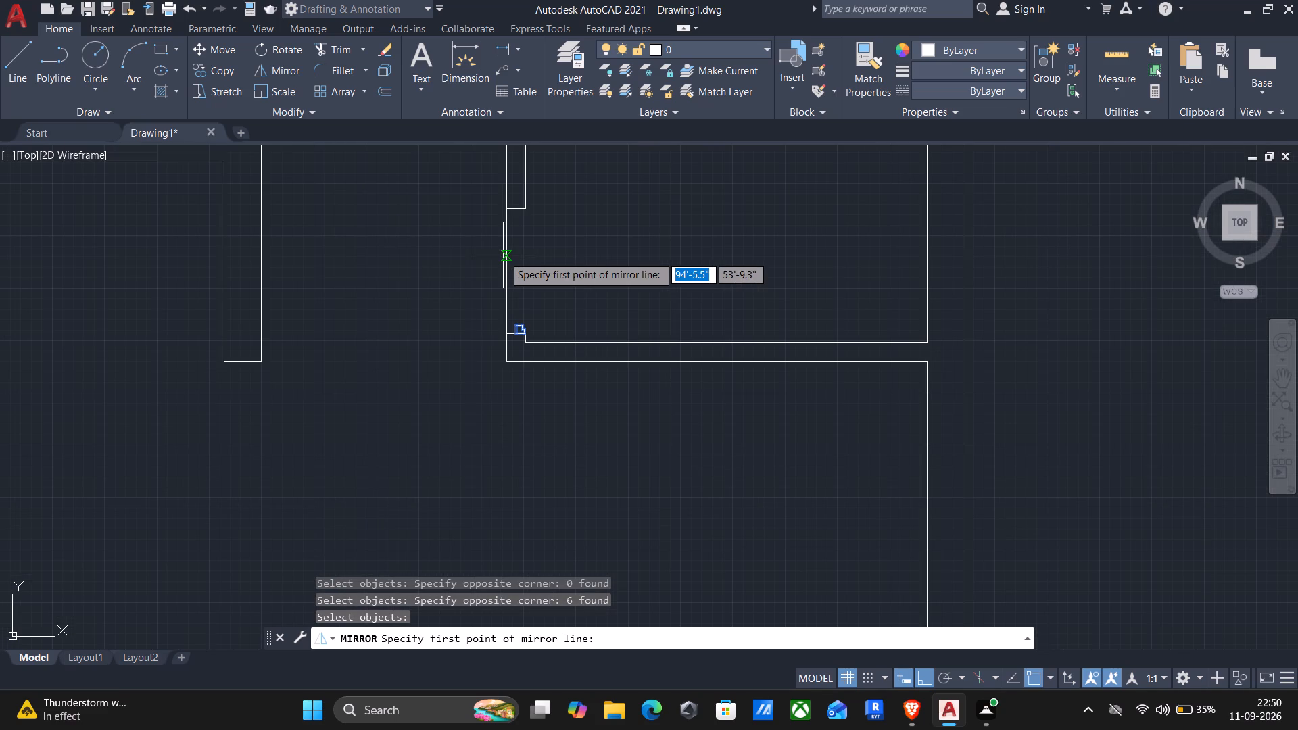
click(505, 275)
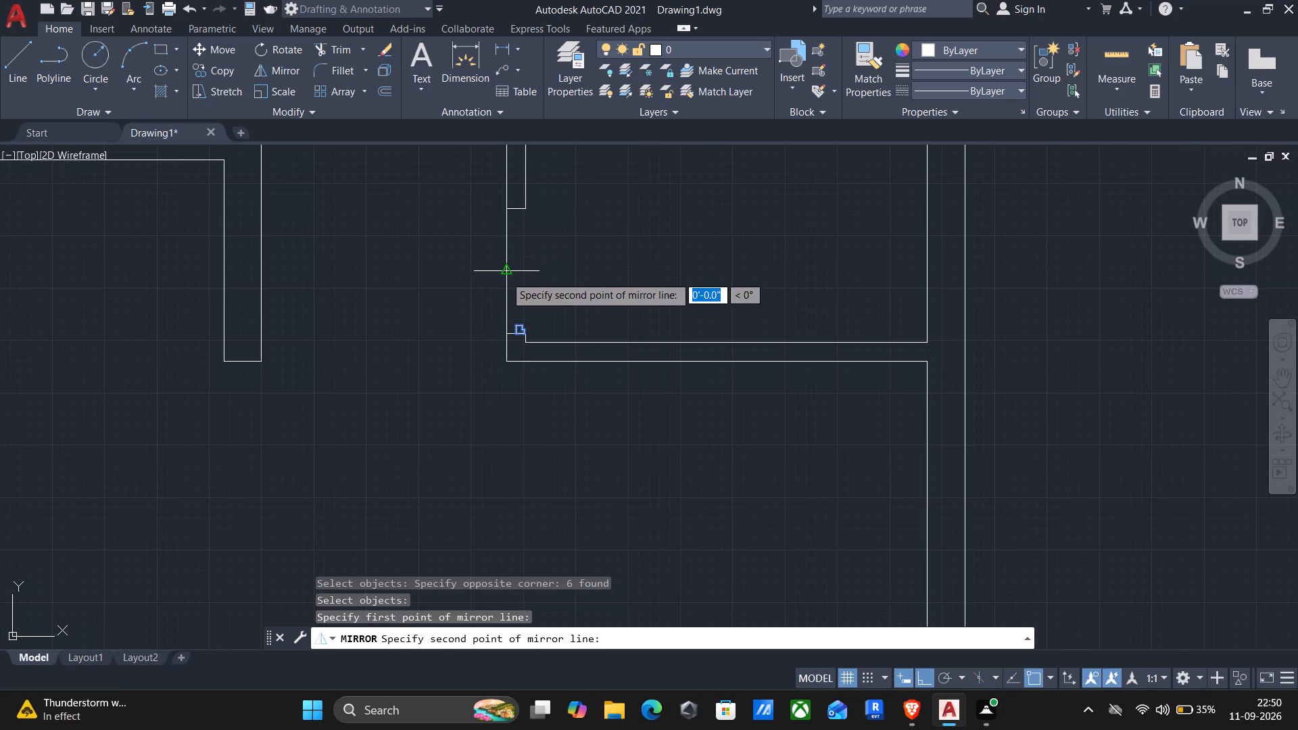
click(760, 297)
key(Return)
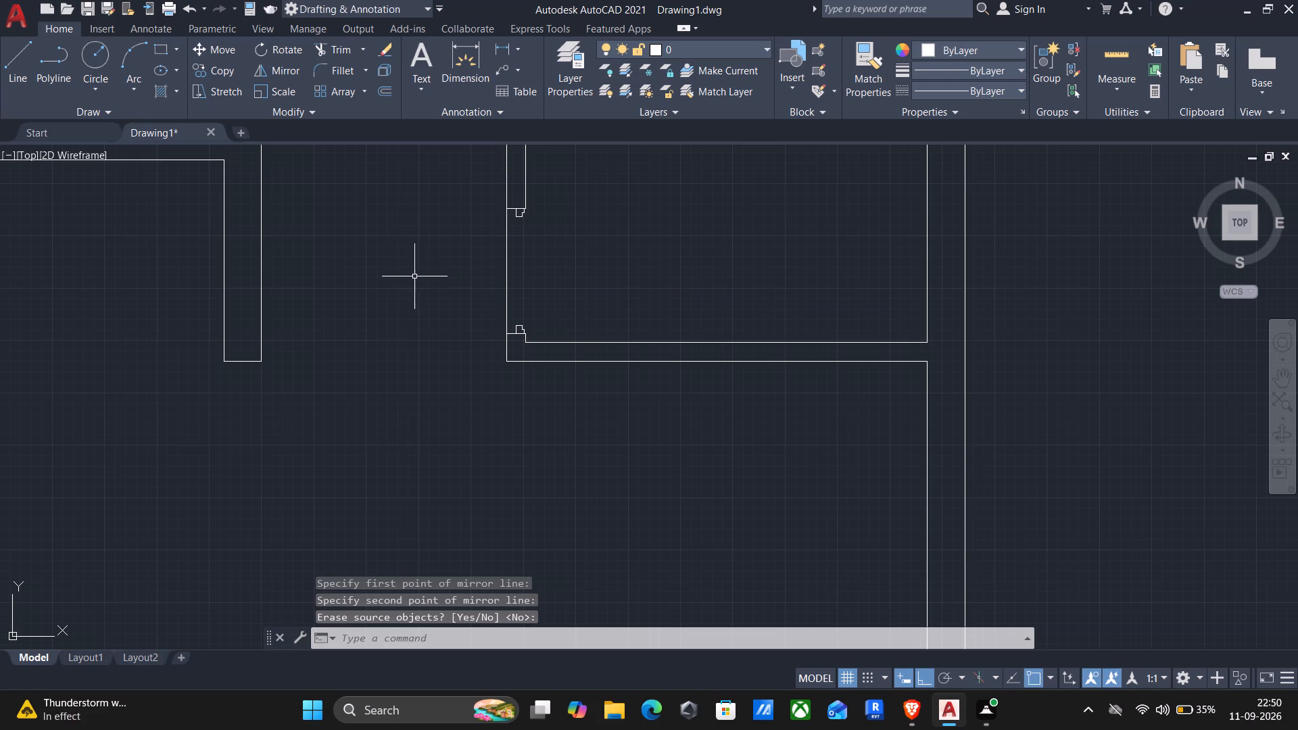
Erase the vertical line closing the door opening in the right-hand room's left wall.
click(567, 284)
click(383, 260)
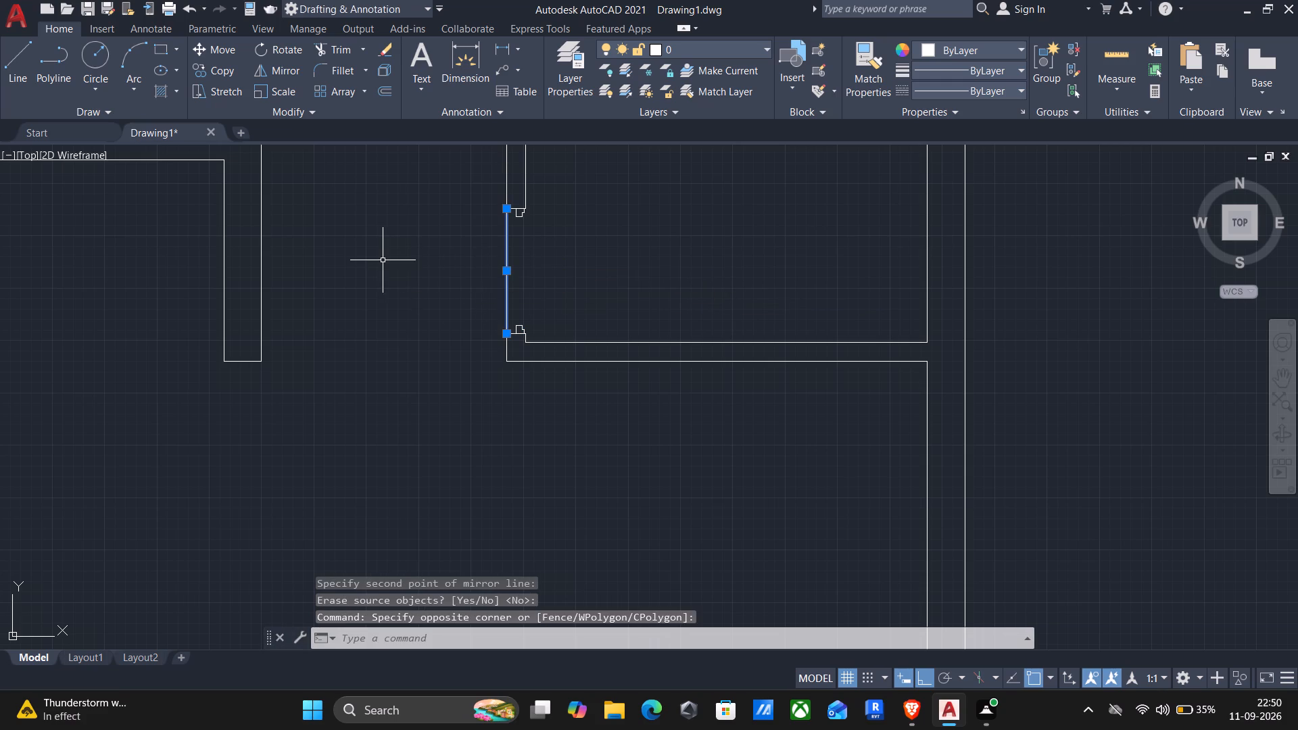
key(Delete)
Open the Tool Palettes.
scroll(410, 337, down, 2)
middle_drag(429, 391, 438, 358)
middle_drag(440, 347, 443, 339)
middle_click(441, 336)
scroll(445, 325, down, 1)
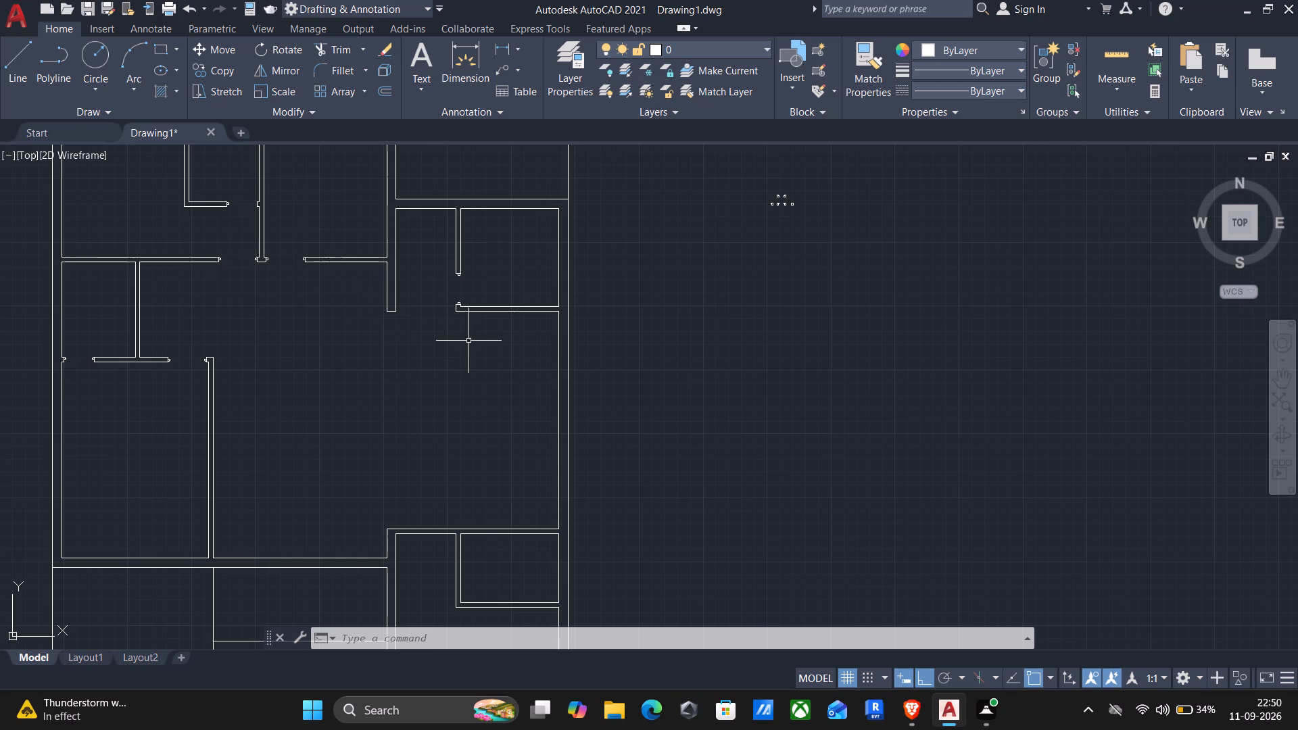
text(too)
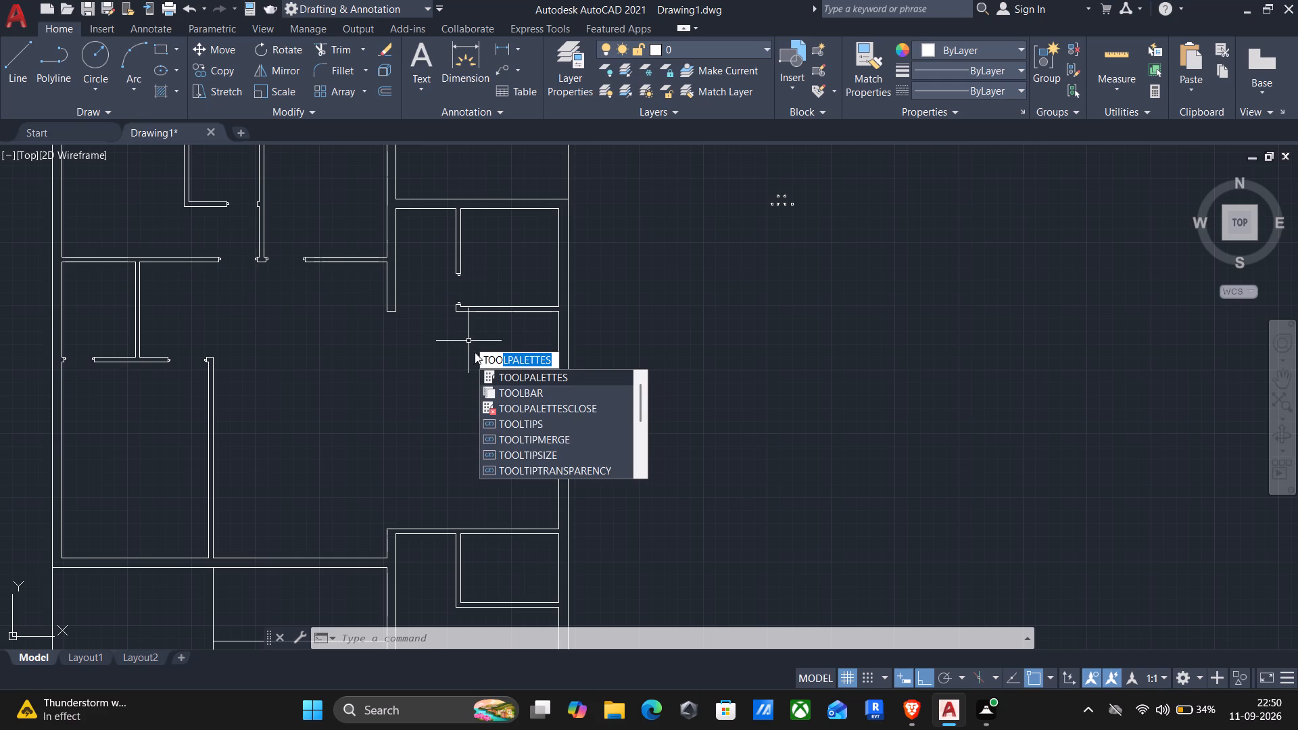
key(Return)
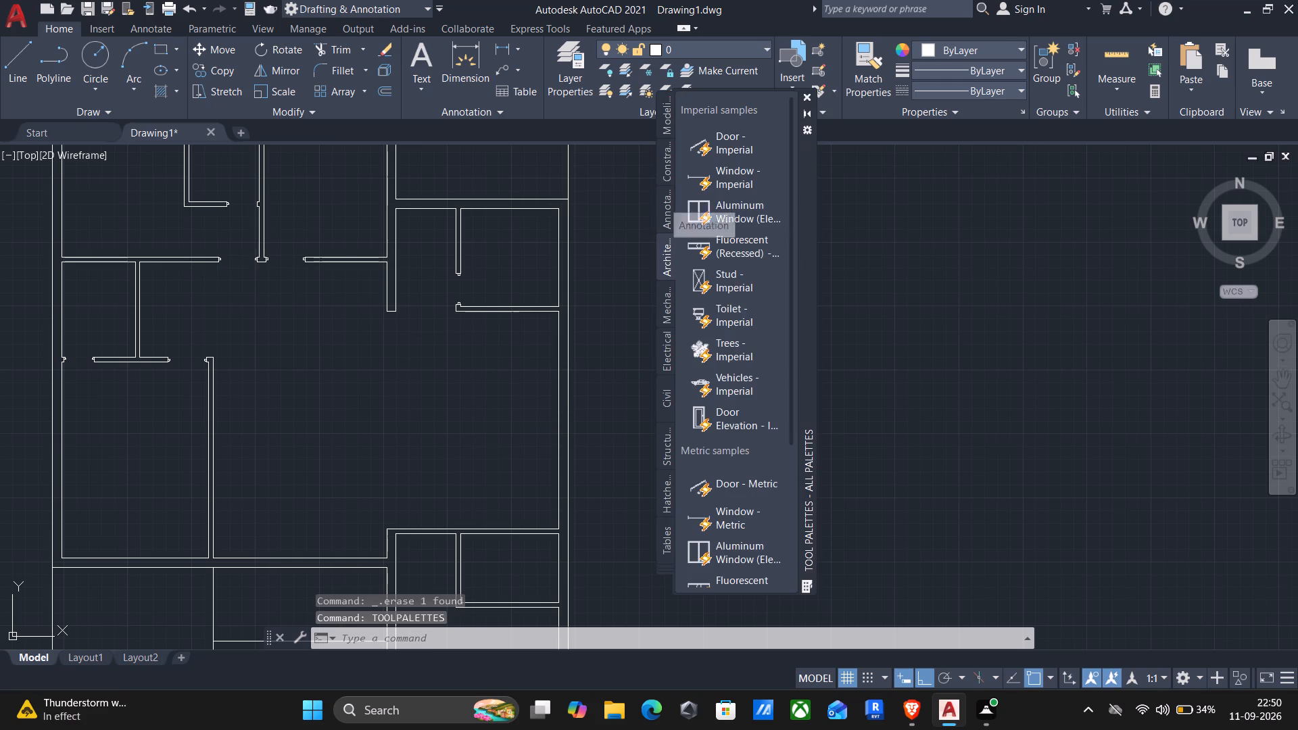
Insert the Door - Imperial block in the empty area beside the floor plan and close the Tool Palettes.
drag(715, 136, 986, 357)
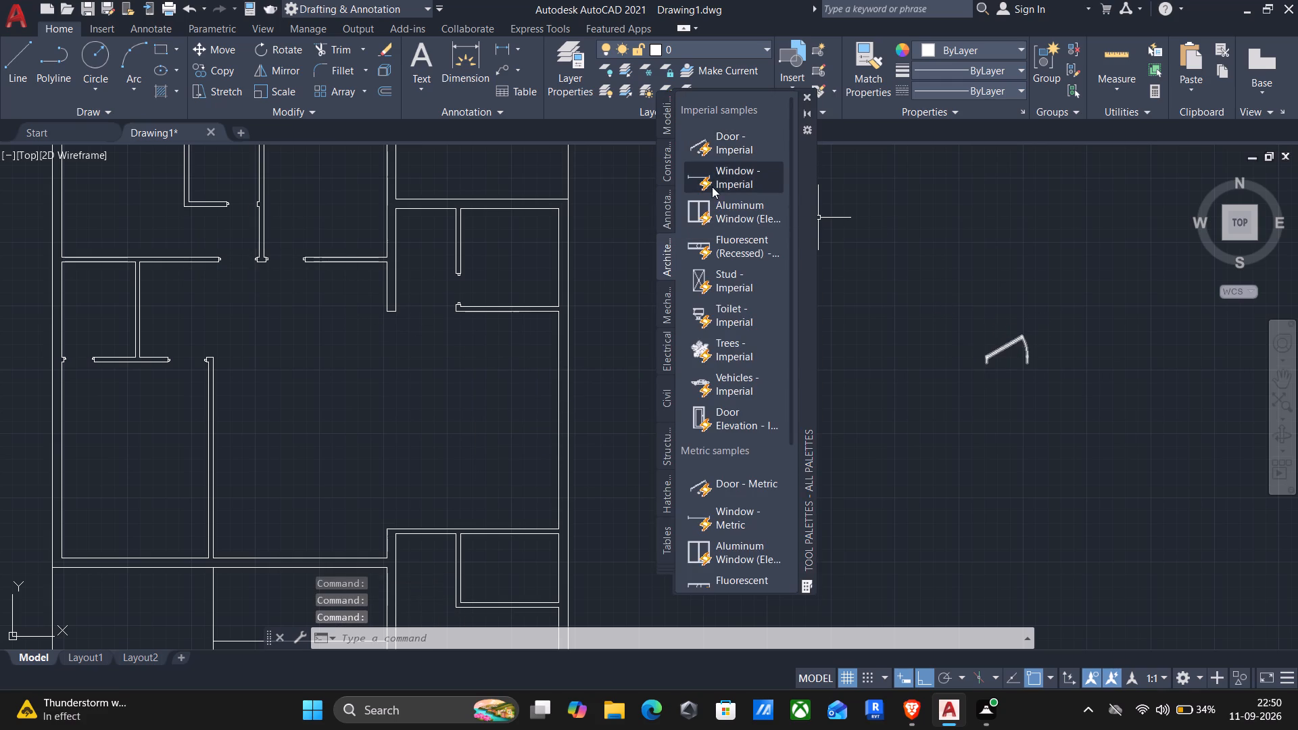
click(806, 100)
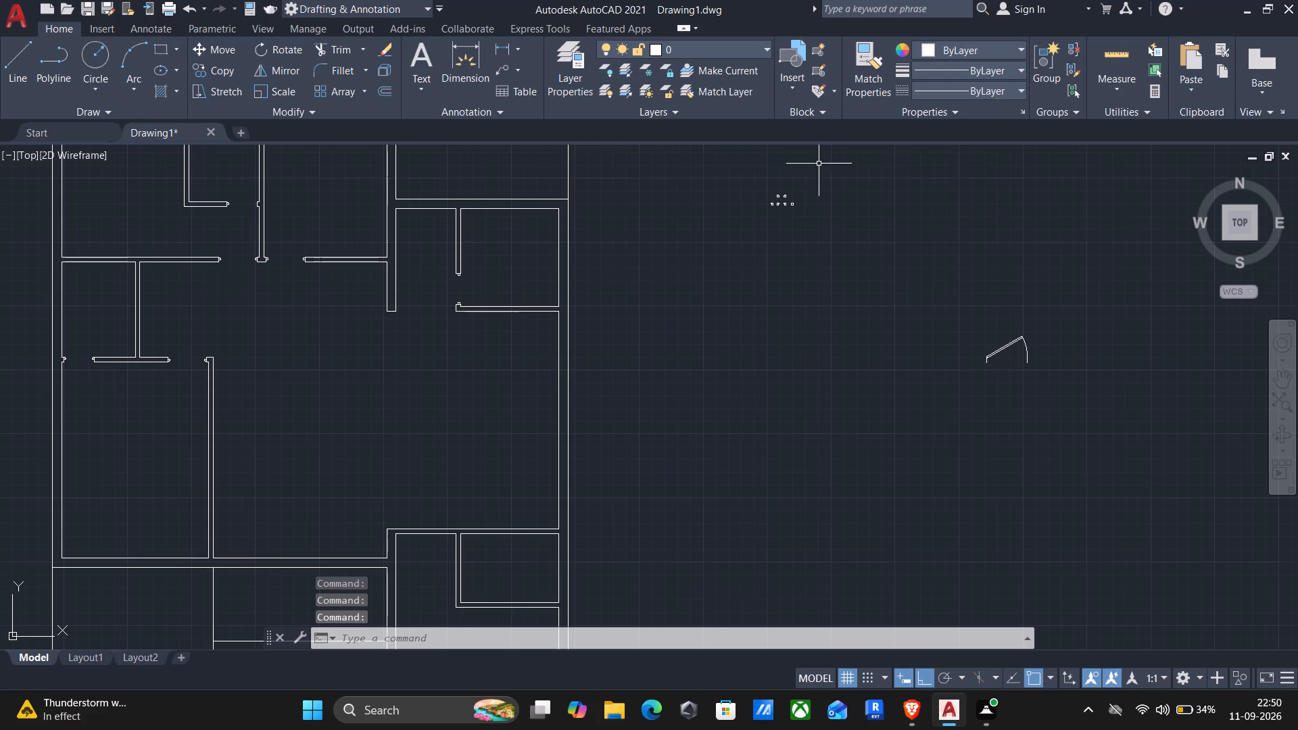
Set the inserted door block's swing to Open 90º.
click(875, 280)
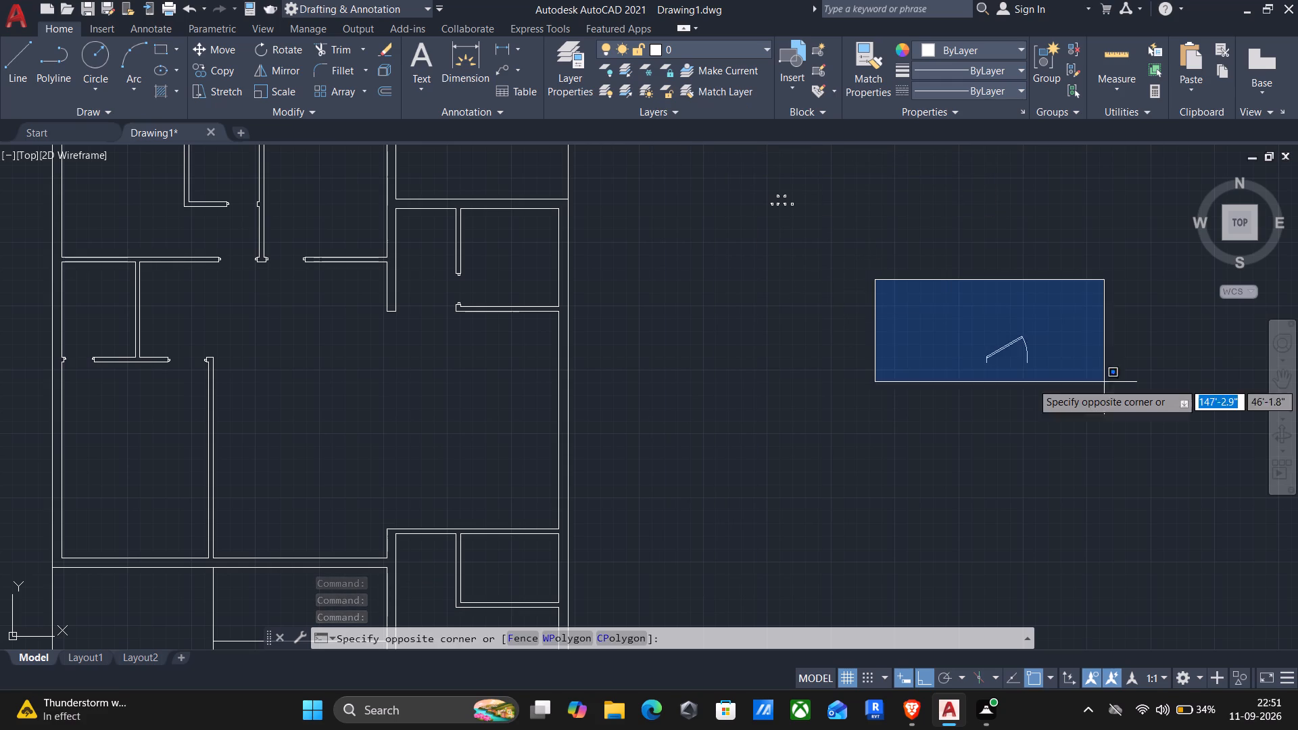
click(1150, 410)
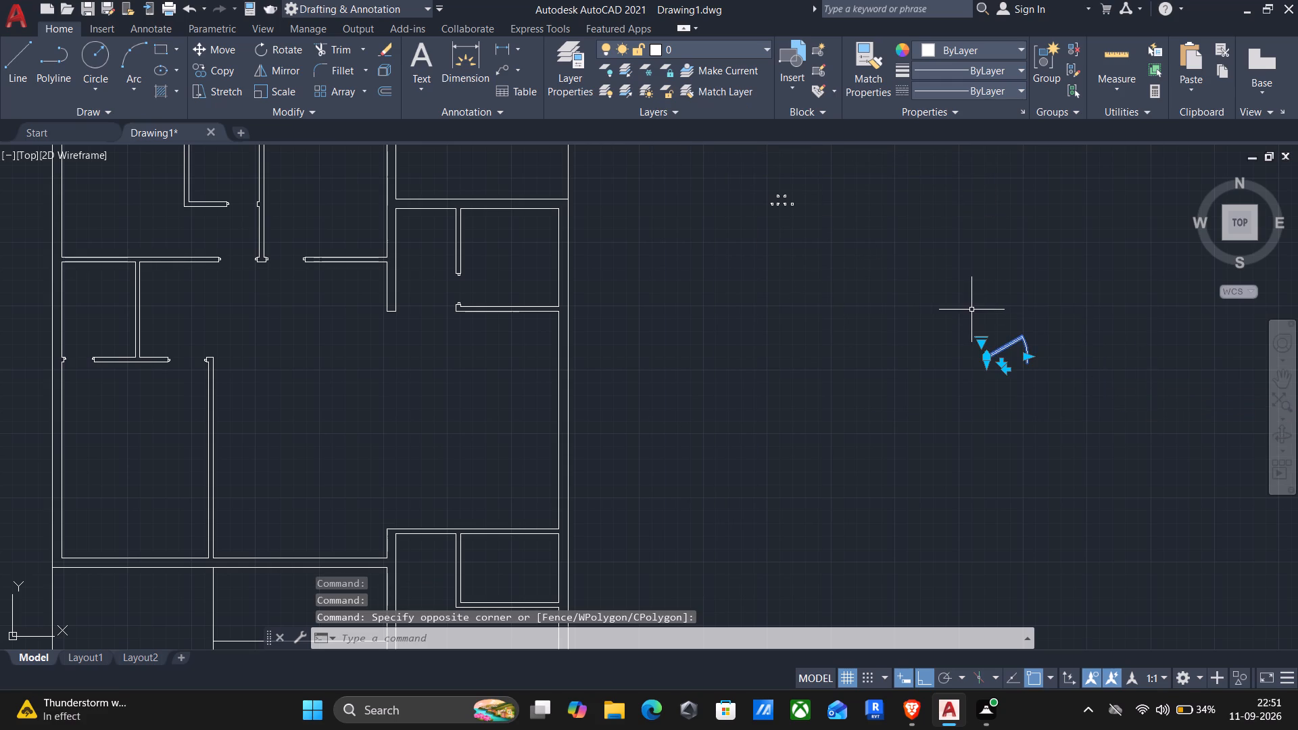
scroll(969, 313, up, 2)
click(990, 387)
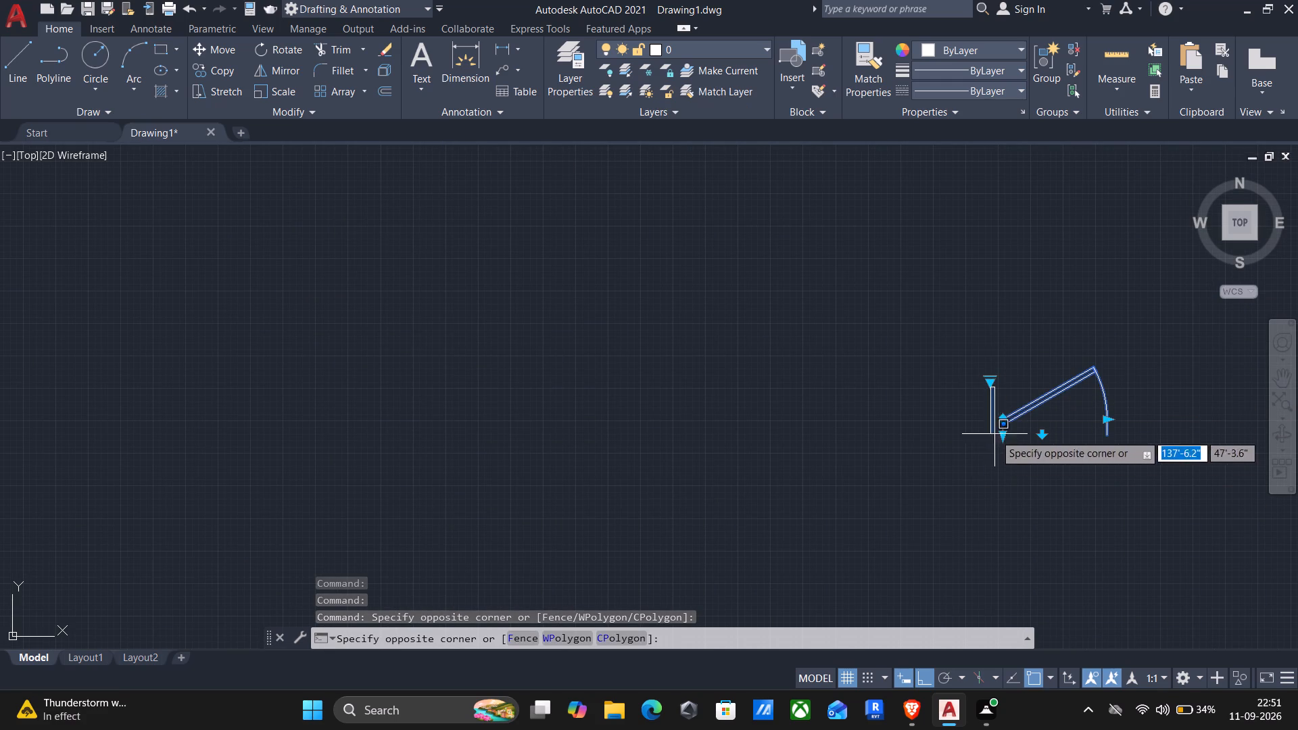
click(928, 332)
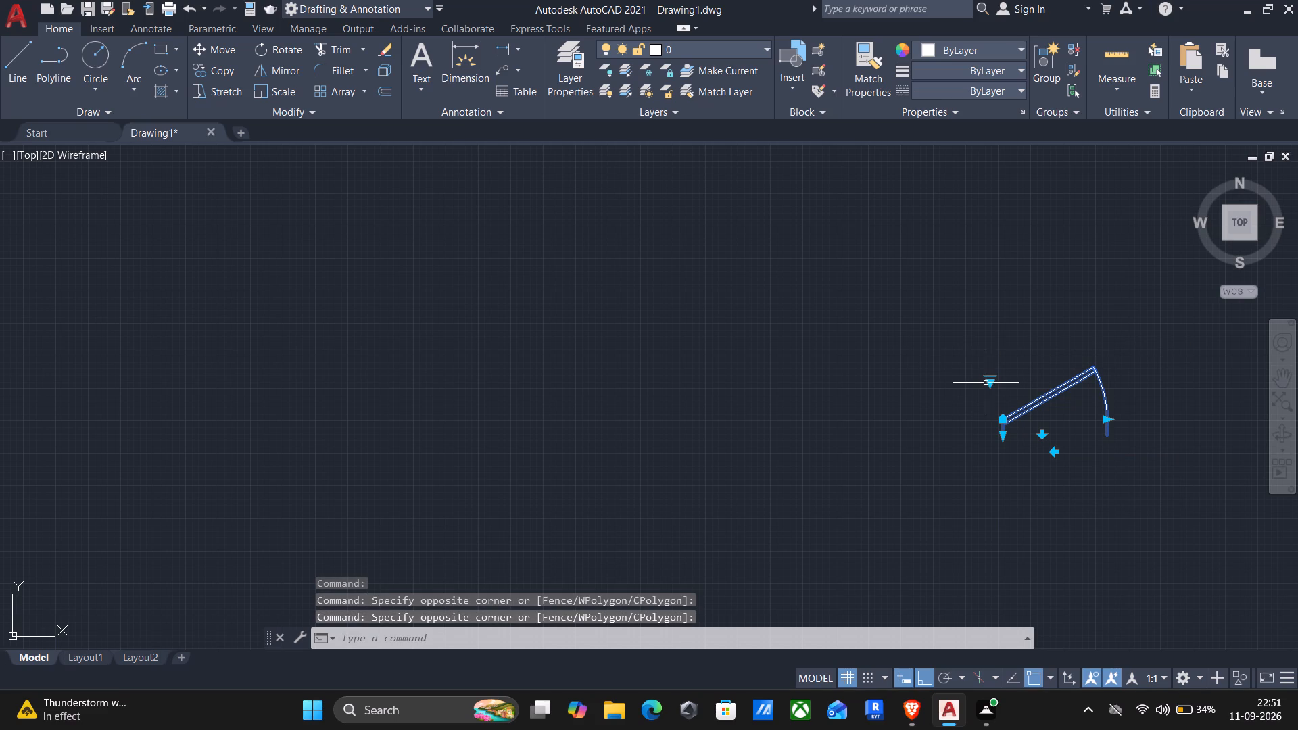
click(996, 382)
click(967, 422)
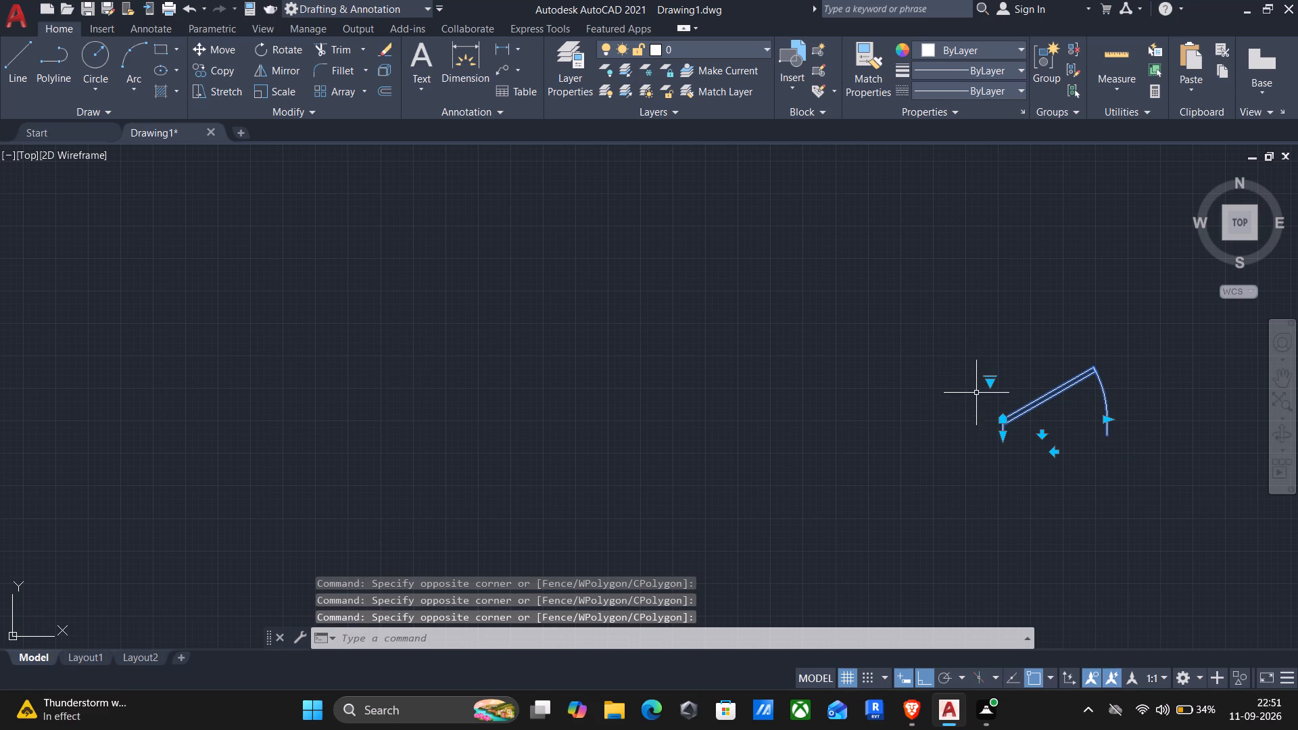
click(990, 377)
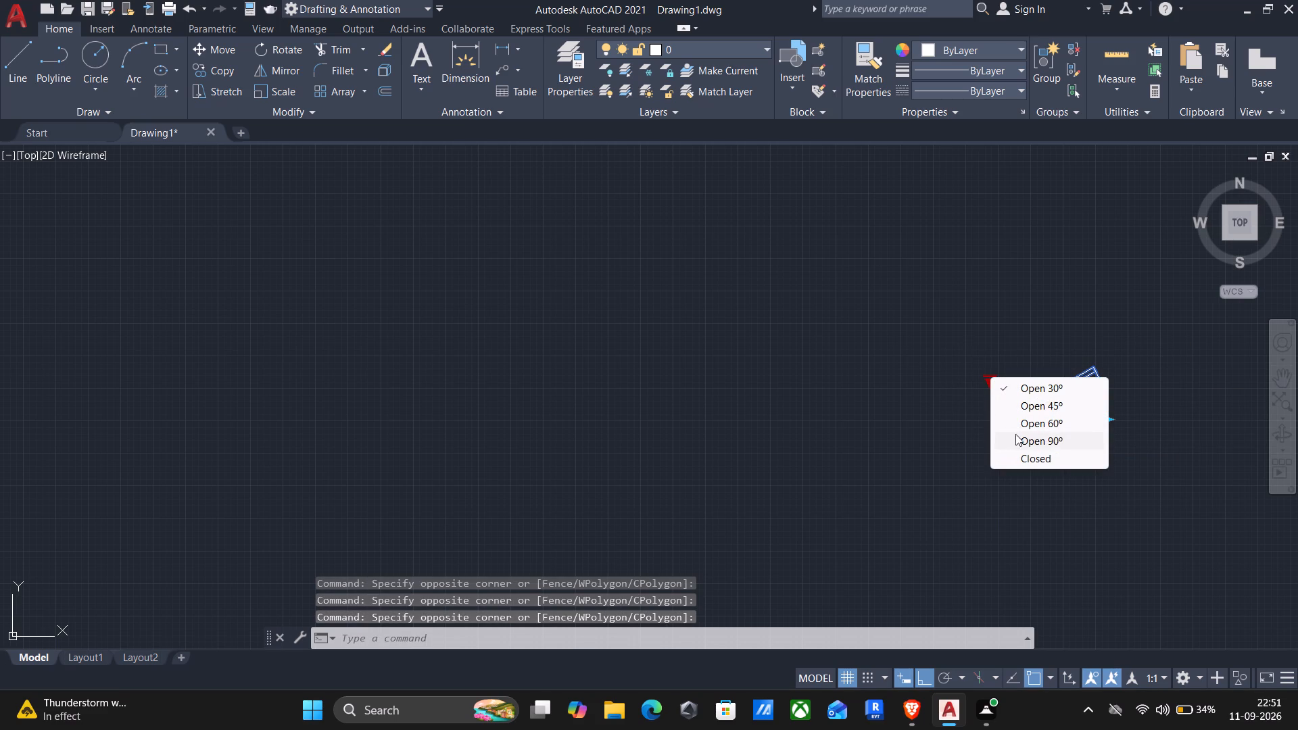
click(1019, 436)
Mirror the door block about a vertical line on its latch side, keeping the original.
scroll(917, 405, down, 2)
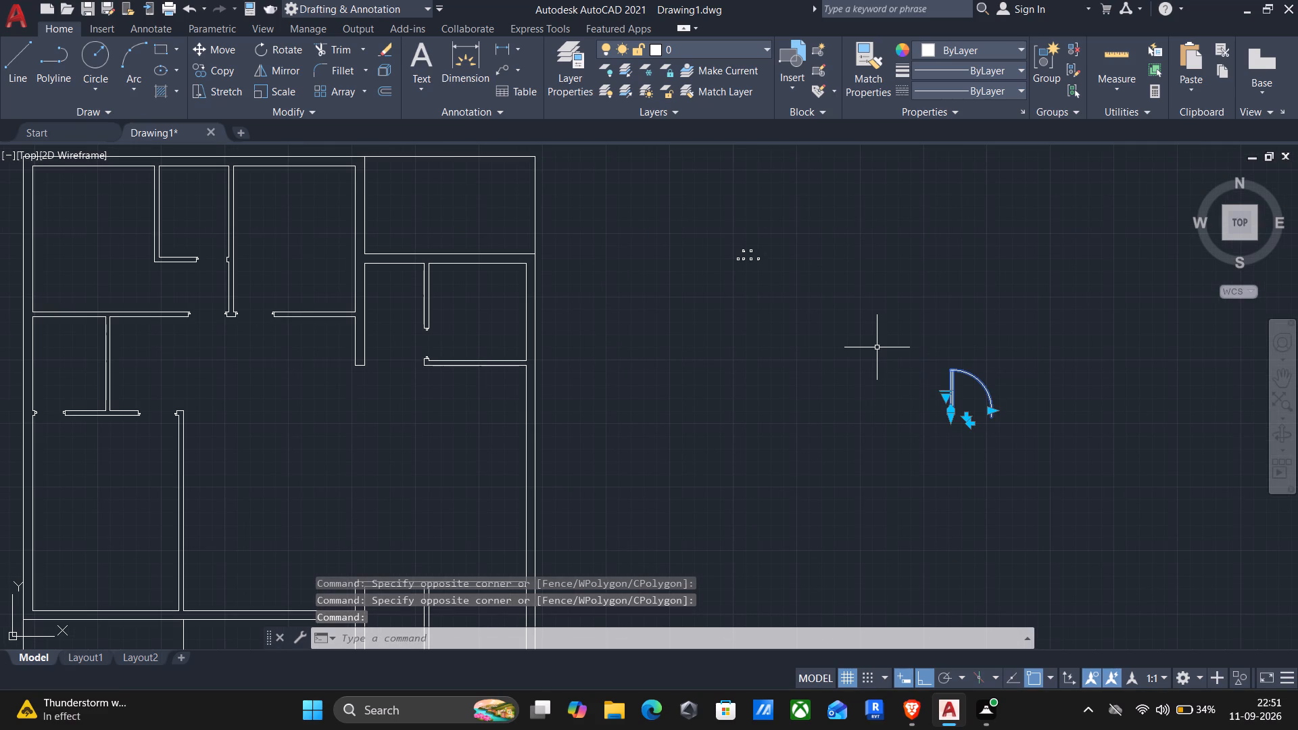
text(mi)
key(Return)
click(1034, 347)
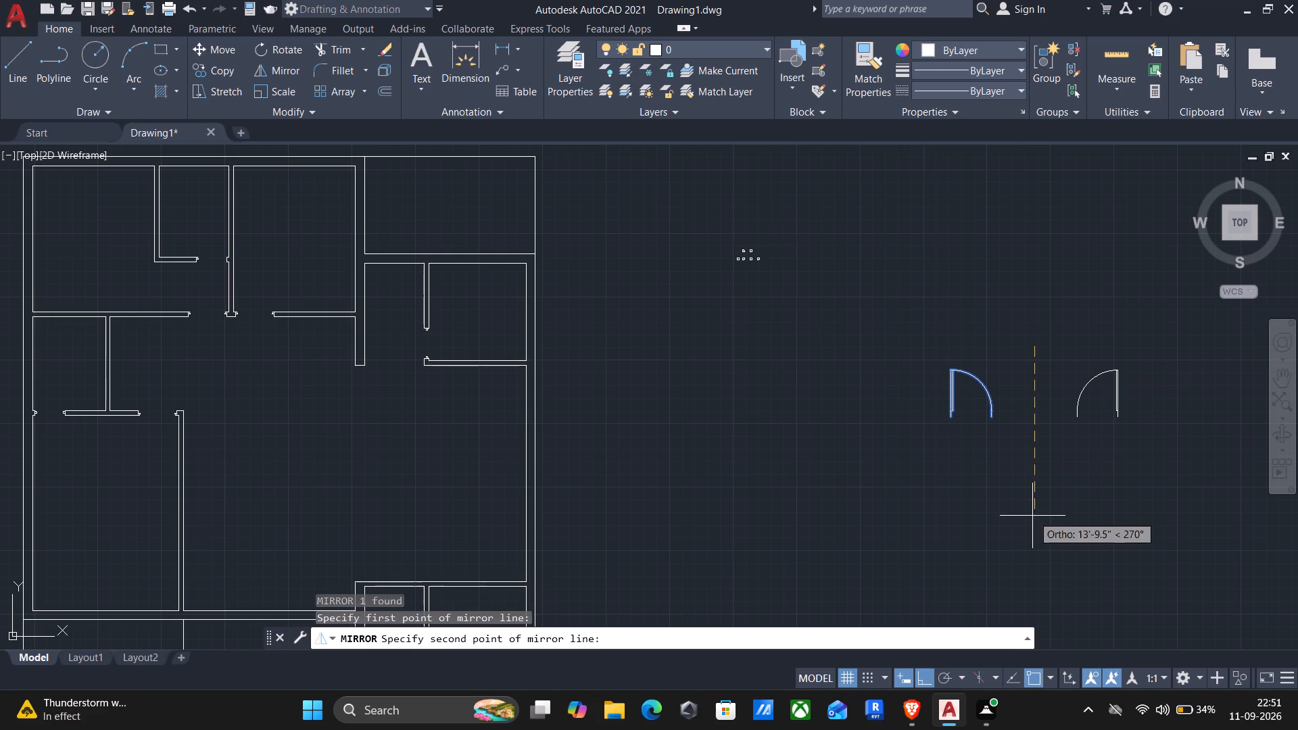
click(1033, 518)
key(Return)
Mirror both door blocks about a horizontal line below them, keeping the originals, for four door orientations.
drag(846, 319, 874, 357)
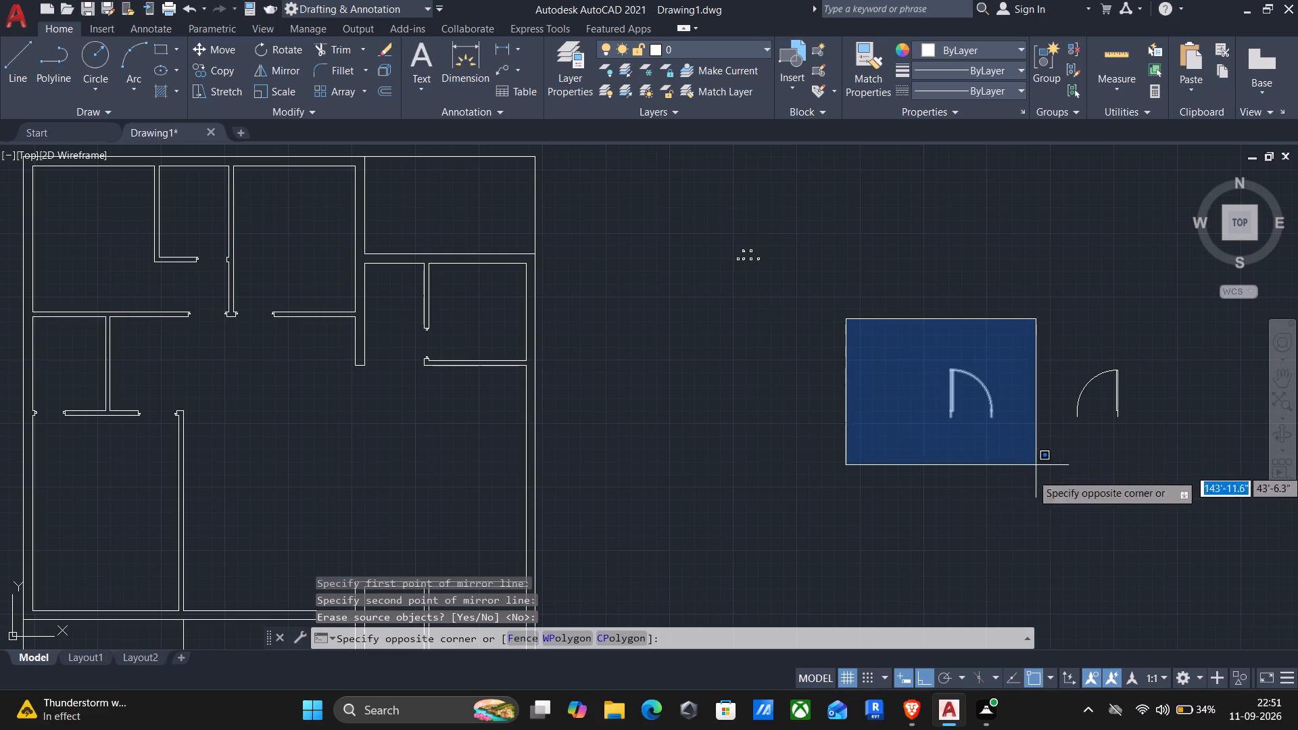
click(1253, 578)
text(mi)
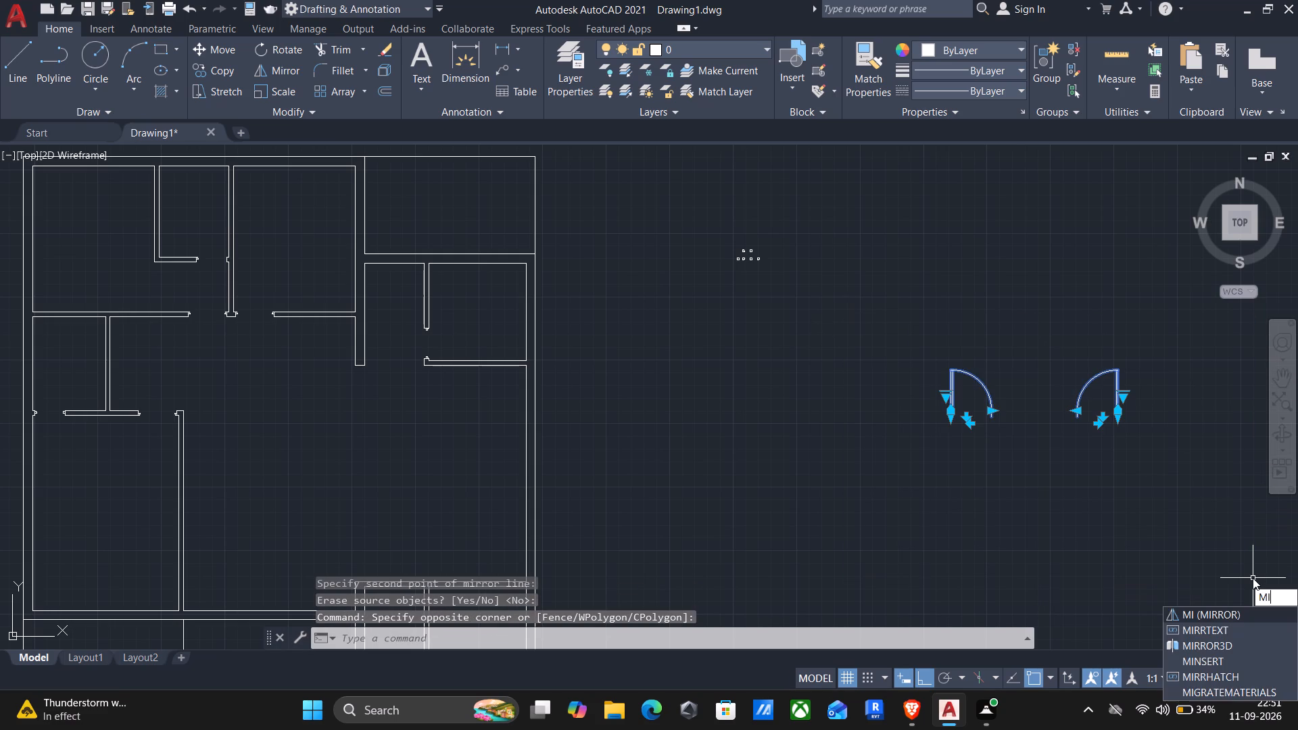
key(Return)
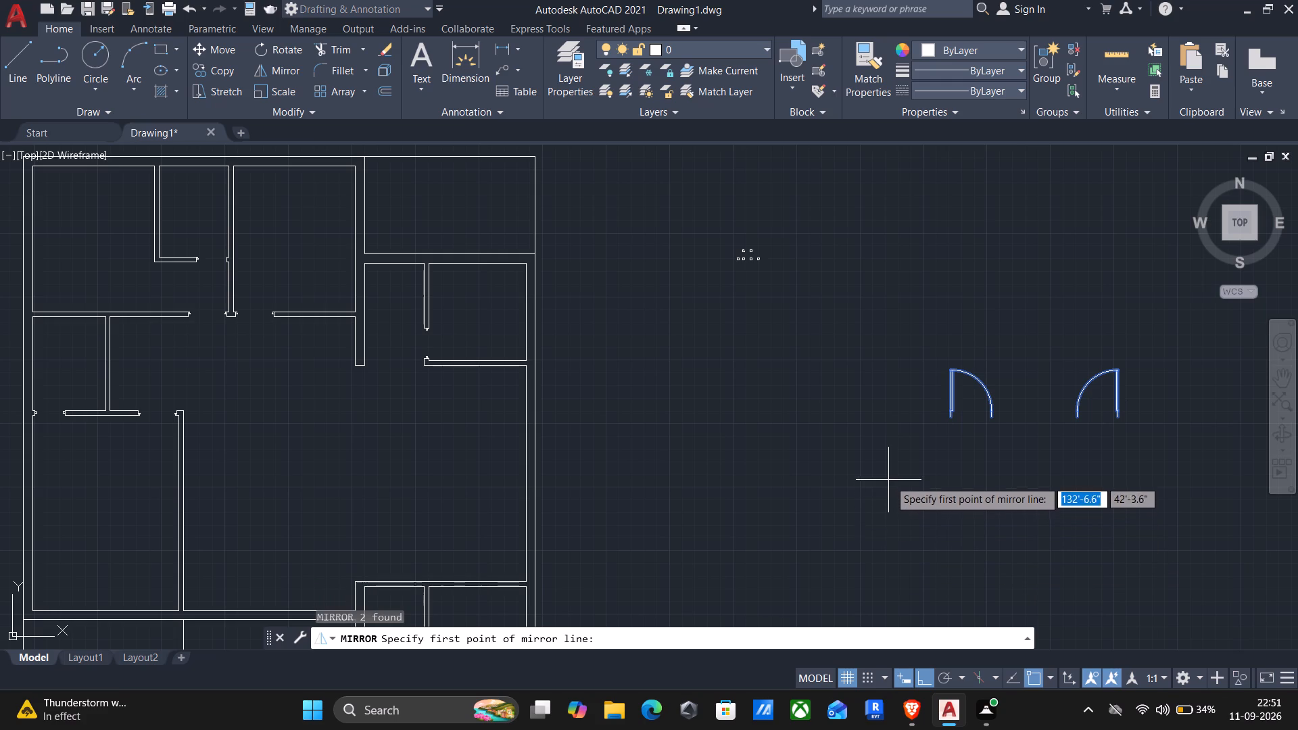
click(890, 459)
click(1175, 468)
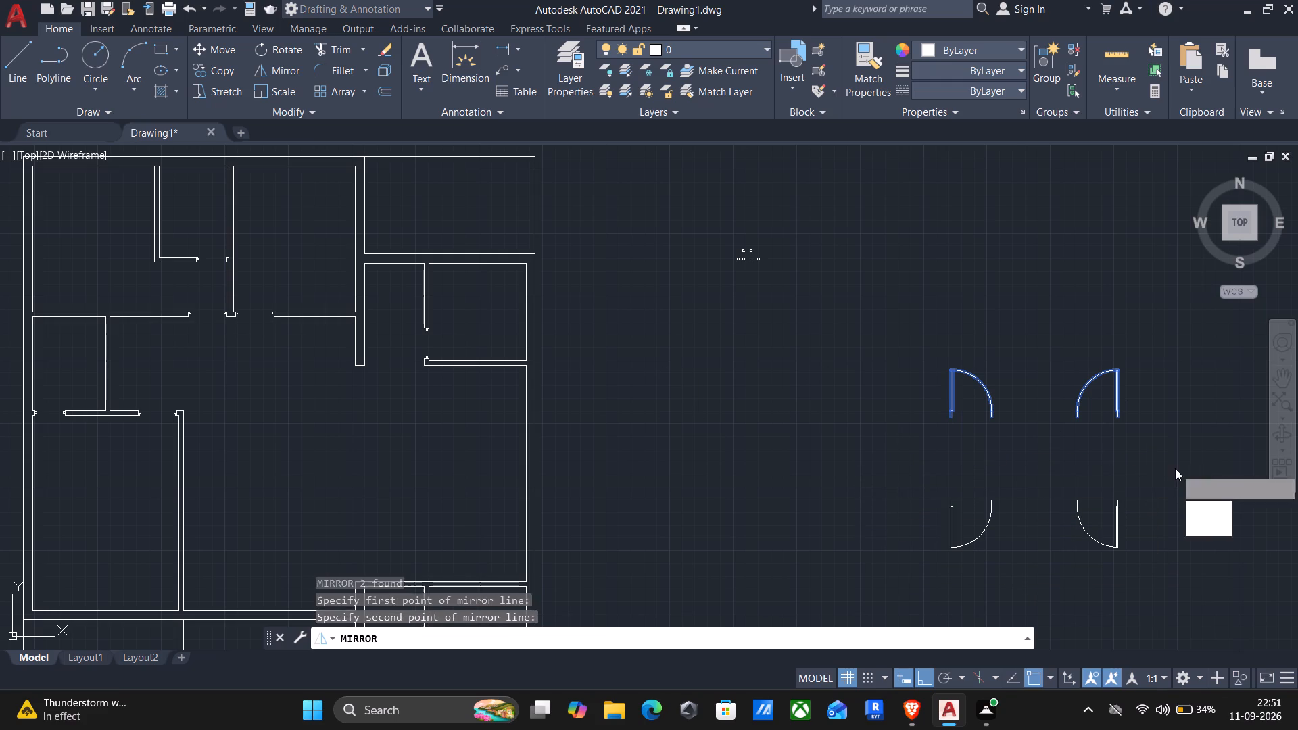
key(Return)
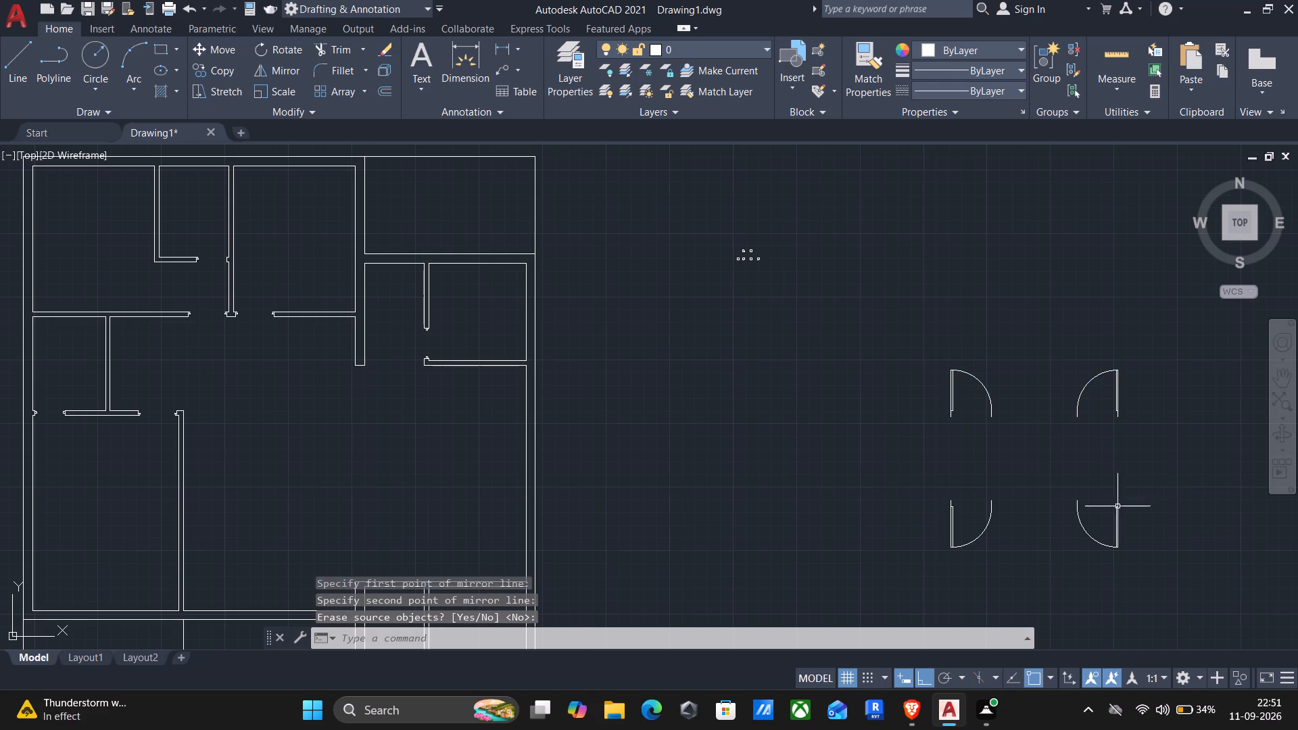
With Ortho off, copy the upper left door block from its hinge-side lower endpoint to the left jamb's notch in the upper right bedroom's opening.
middle_drag(1084, 519, 1018, 556)
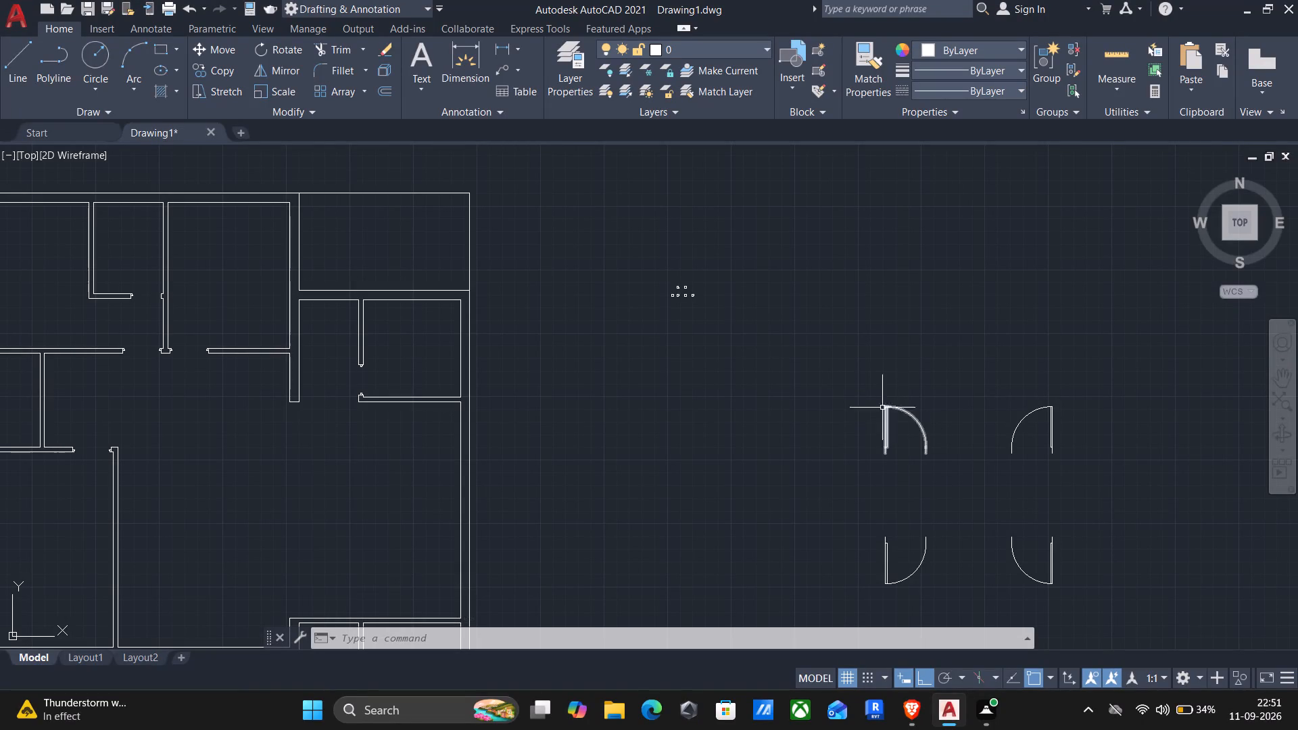
click(846, 395)
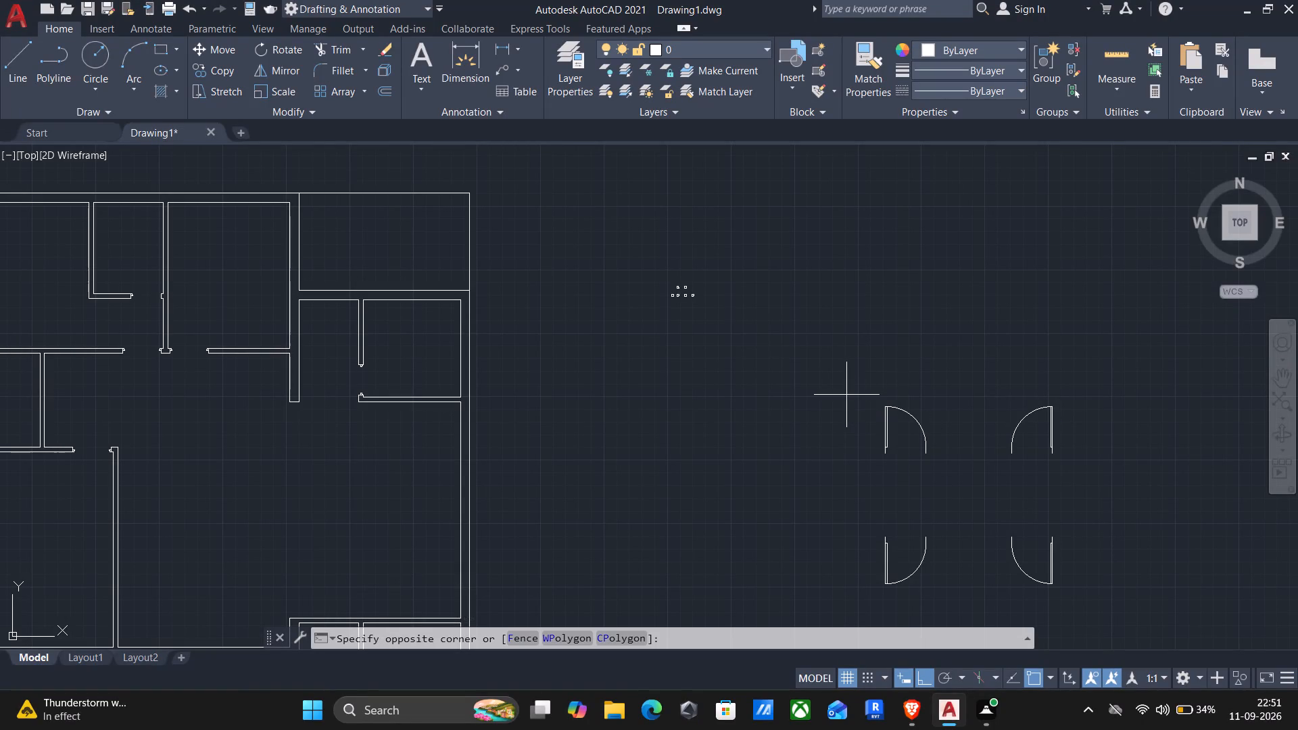
click(964, 513)
key(c)
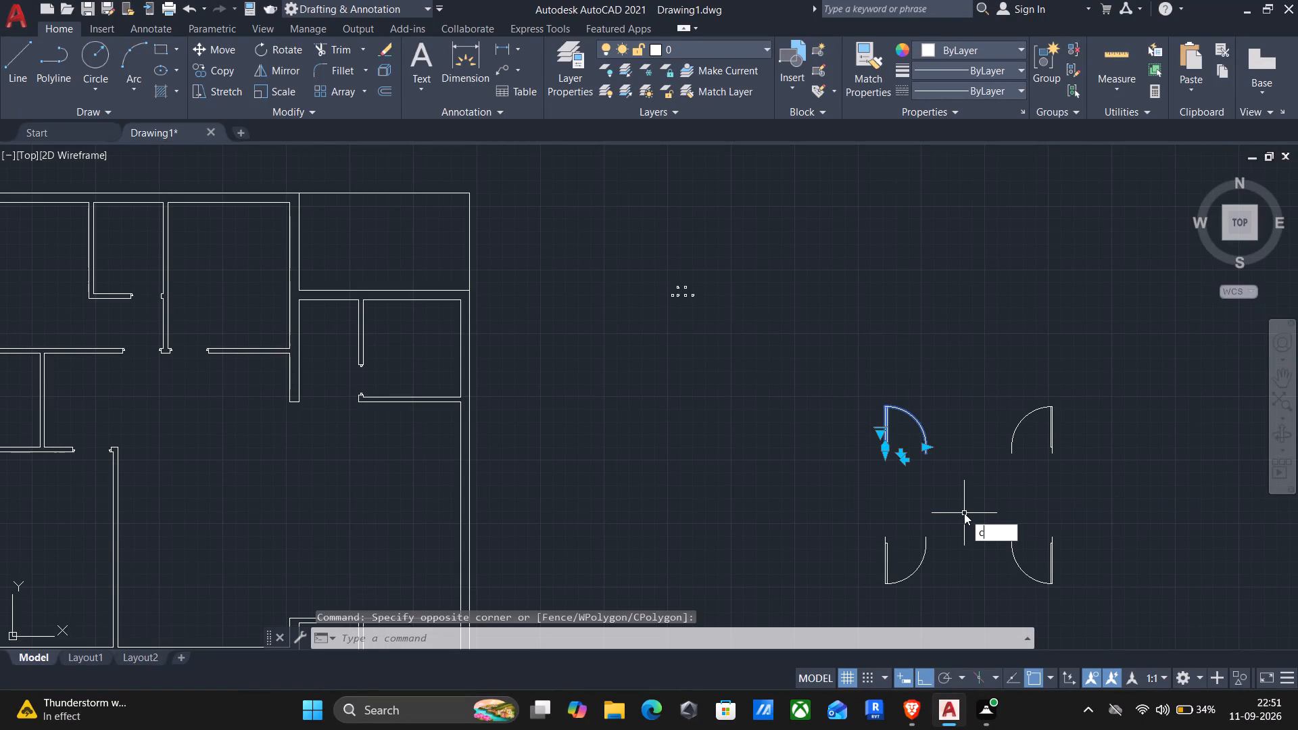
key(o)
key(Return)
key(F8)
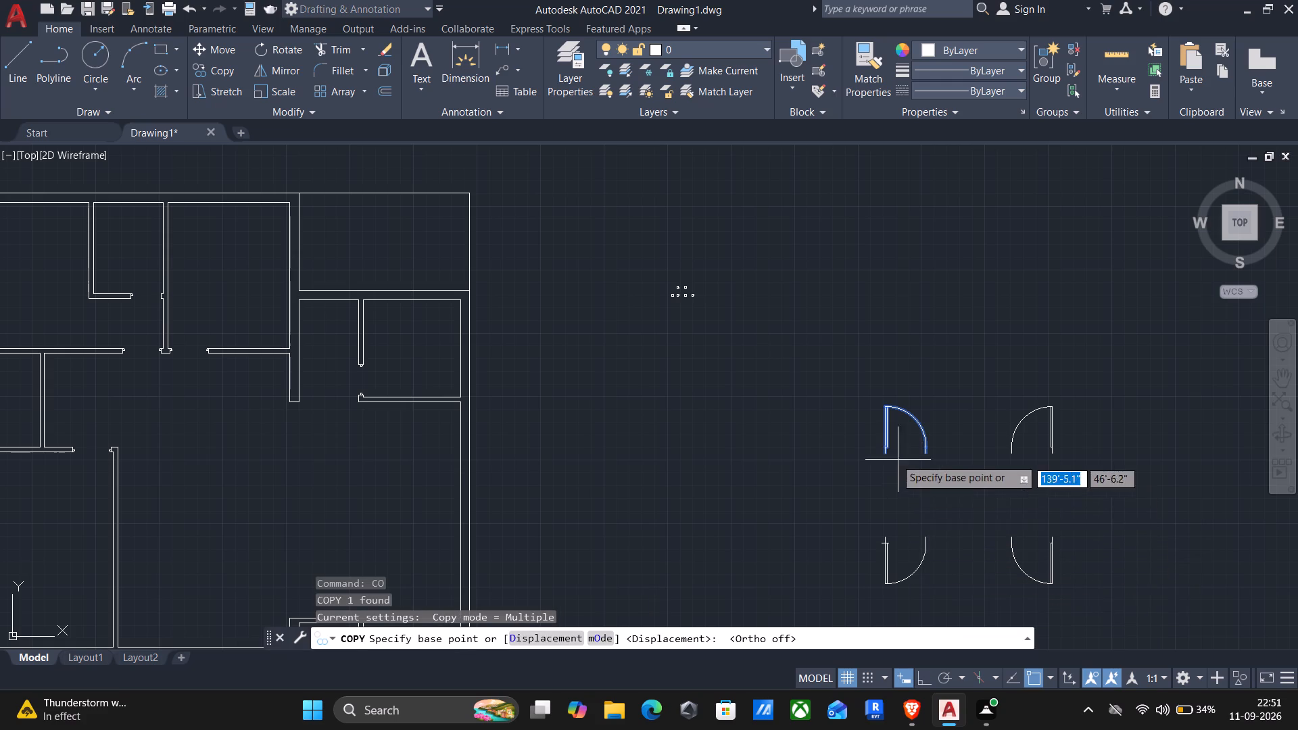
scroll(888, 452, up, 5)
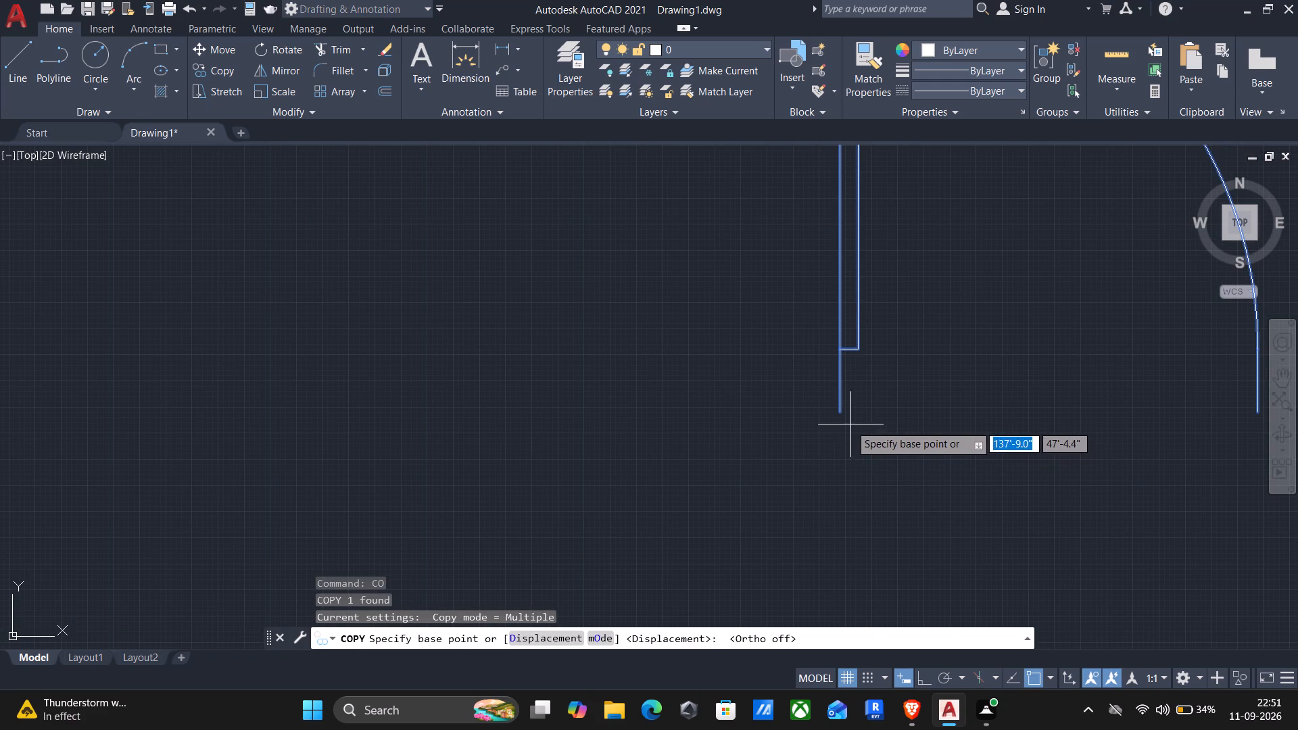
click(840, 412)
scroll(742, 452, down, 3)
scroll(308, 387, down, 1)
middle_drag(306, 390, 306, 391)
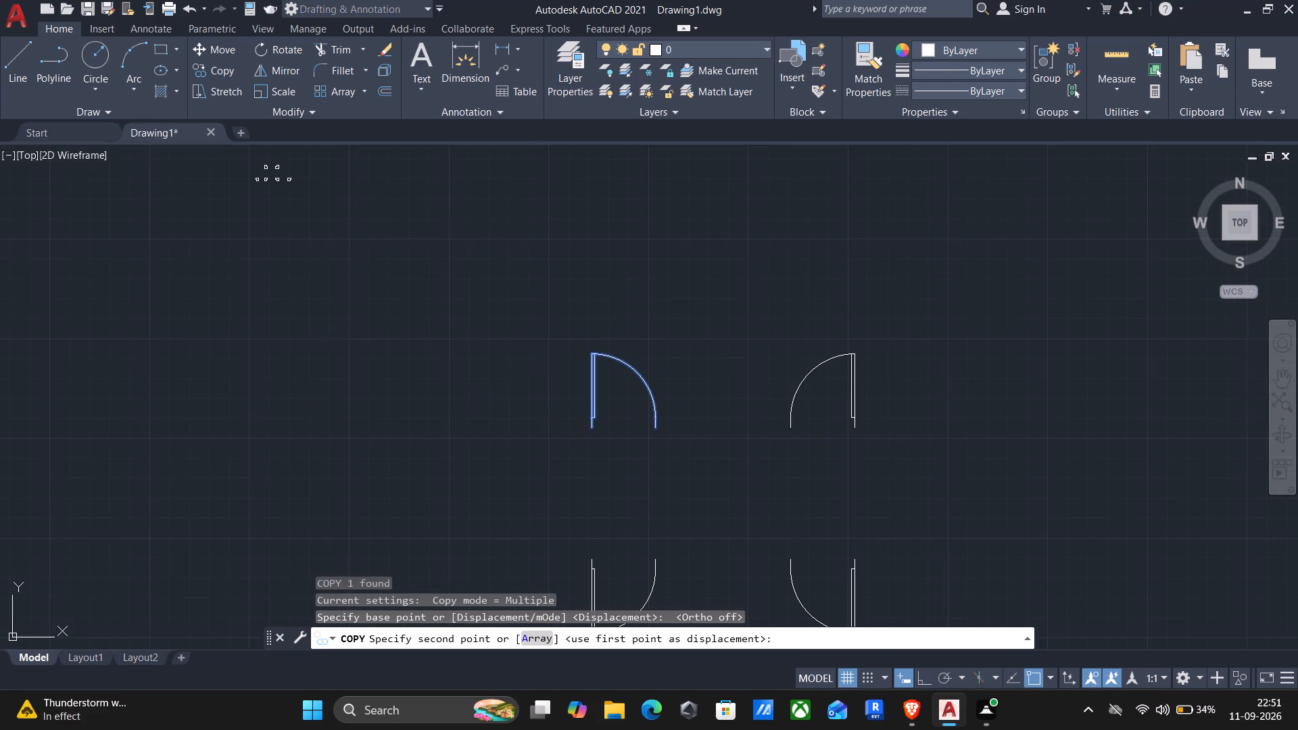
middle_drag(306, 391, 790, 424)
scroll(126, 341, down, 1)
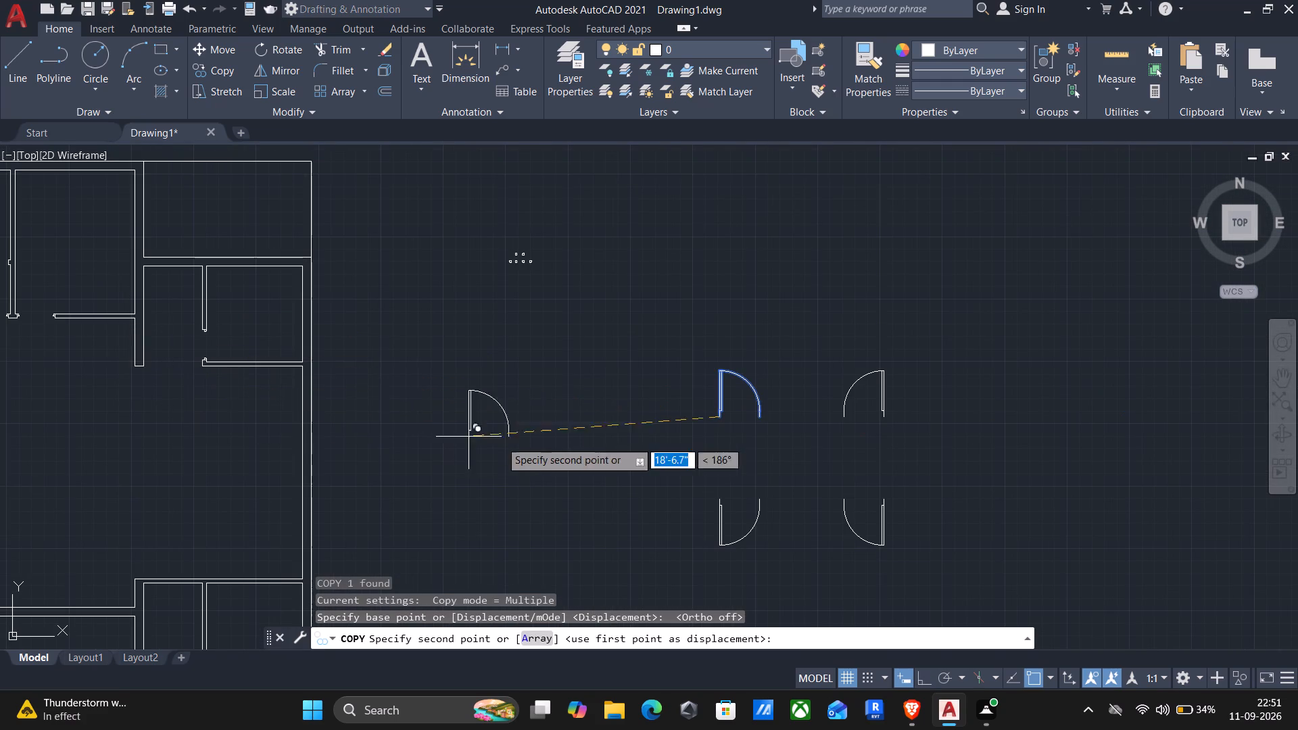
middle_drag(206, 354, 564, 383)
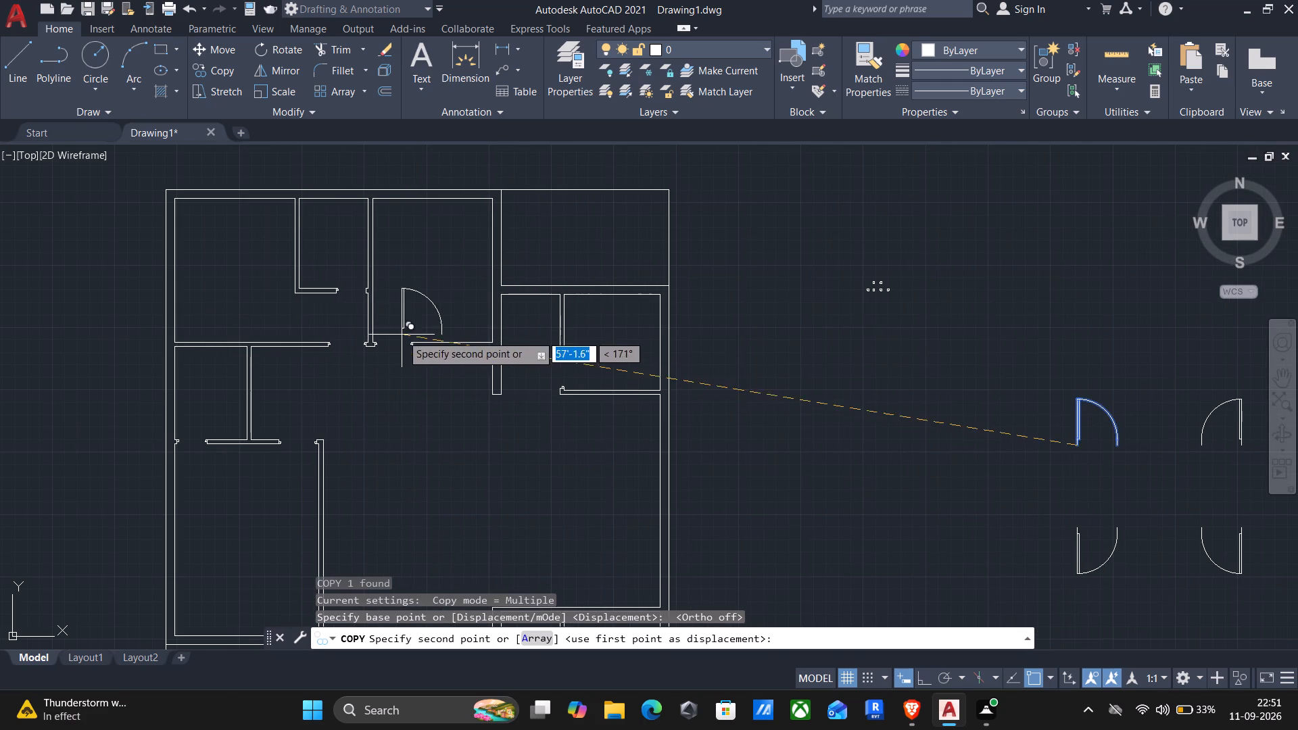
scroll(375, 339, up, 7)
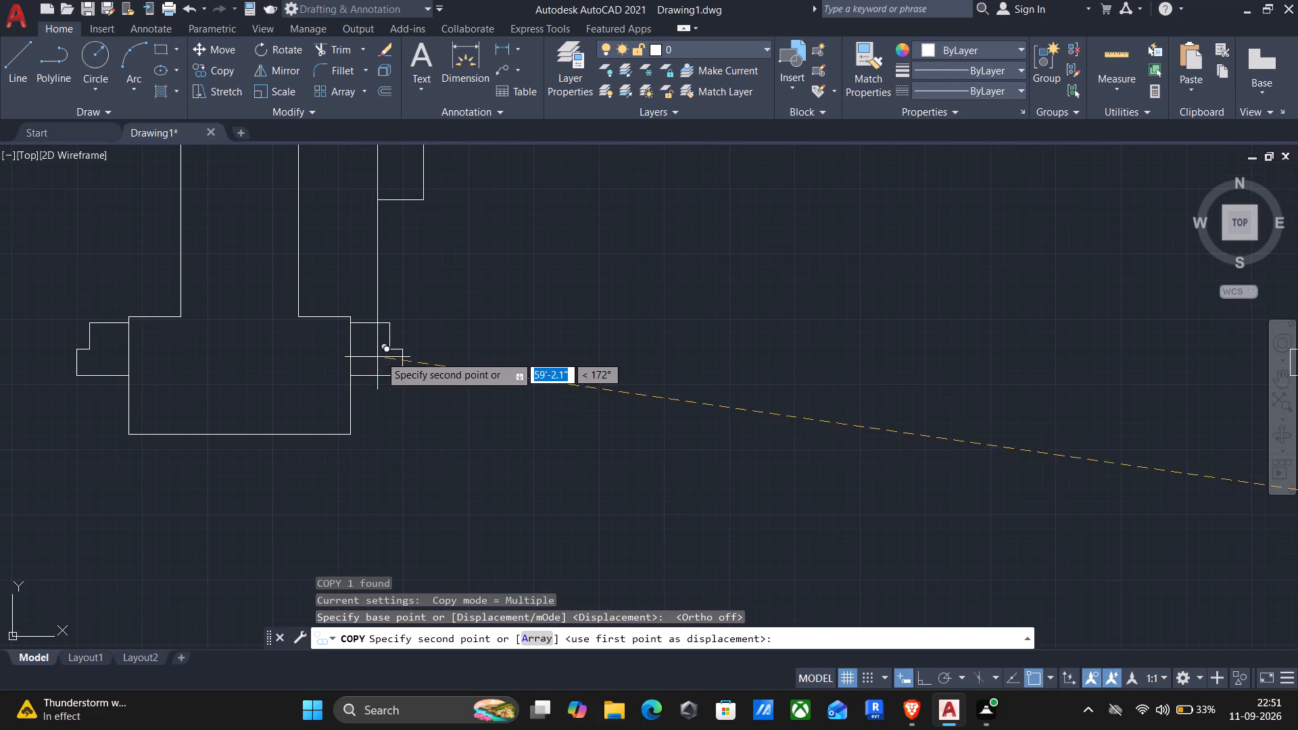
scroll(391, 345, up, 2)
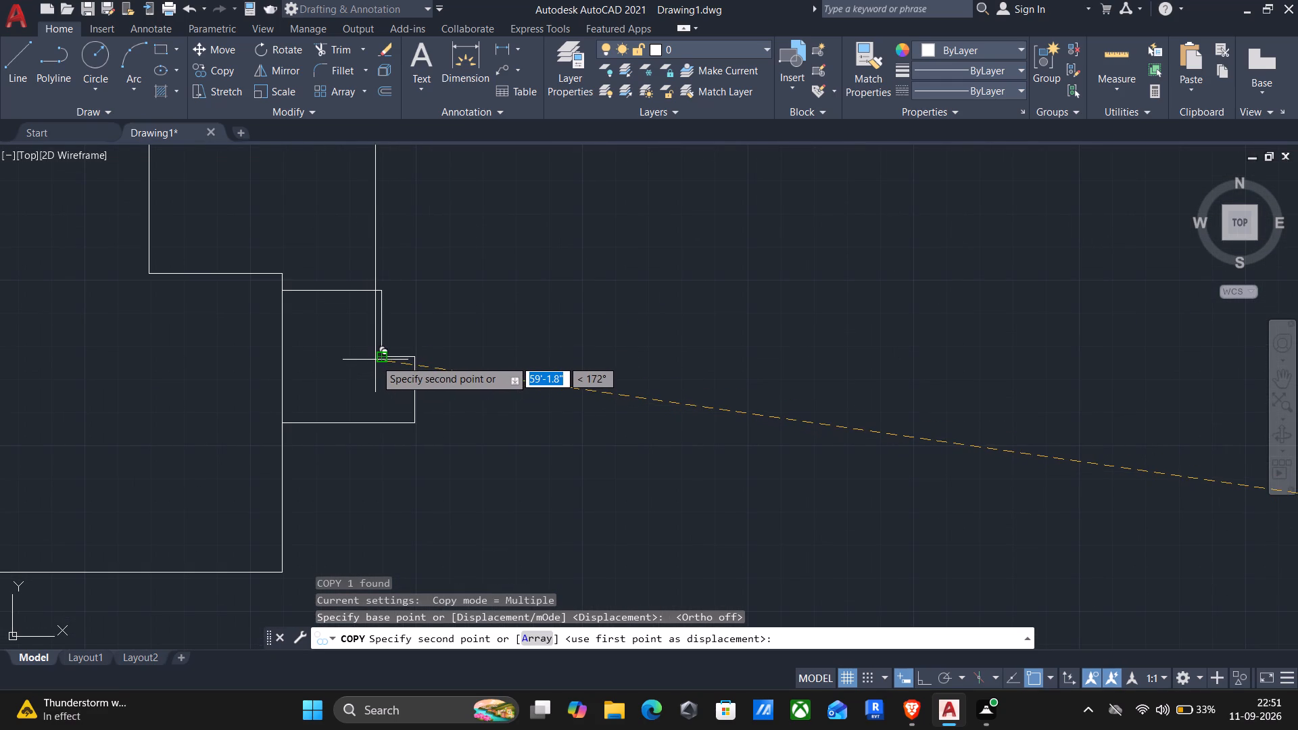
click(379, 357)
Place another copy of the same door at the left jamb's notch in the upper left room's opening and finish copying.
scroll(380, 357, down, 4)
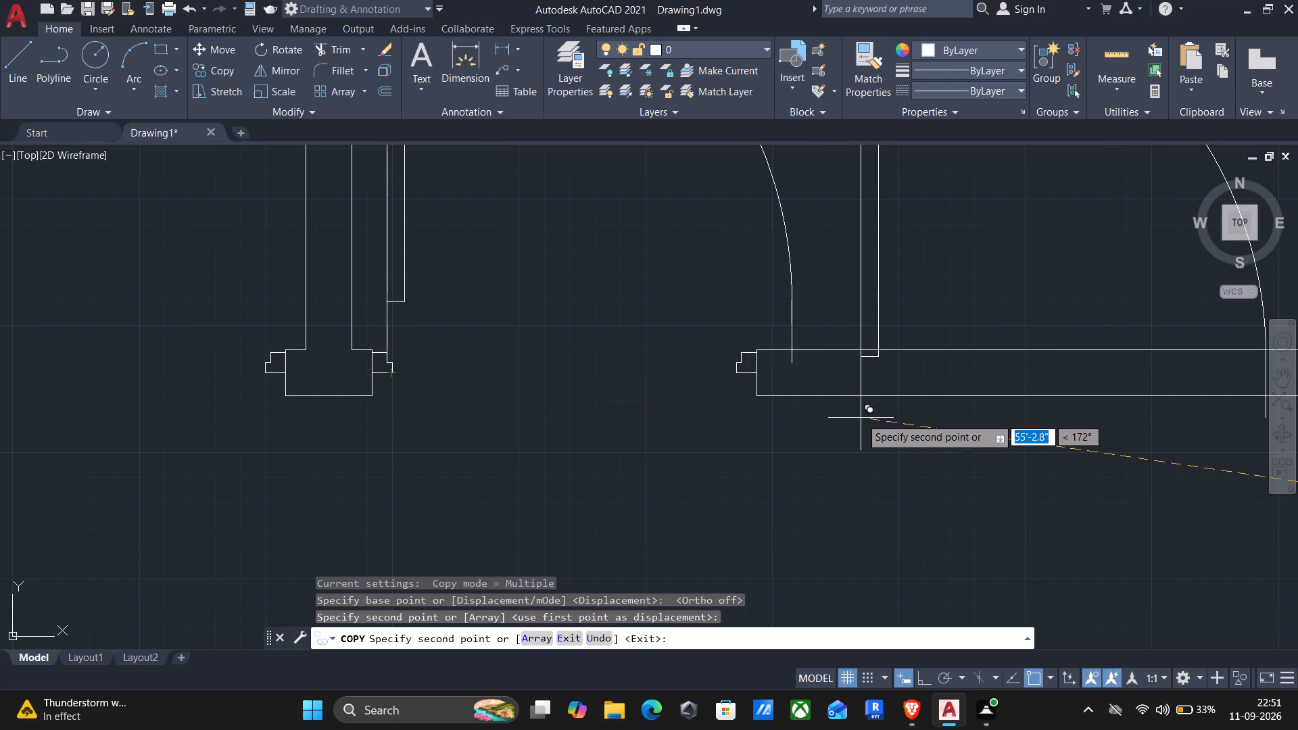
scroll(861, 418, down, 3)
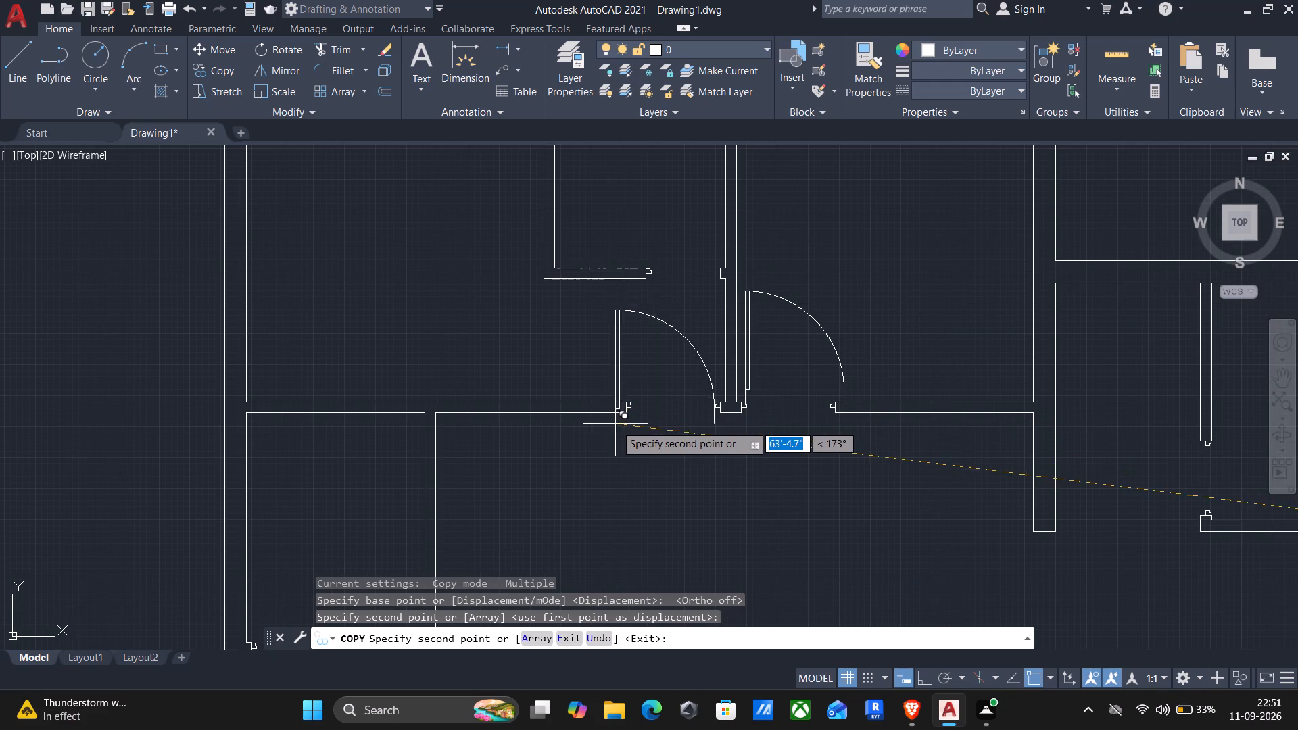
scroll(615, 424, up, 3)
scroll(651, 338, up, 3)
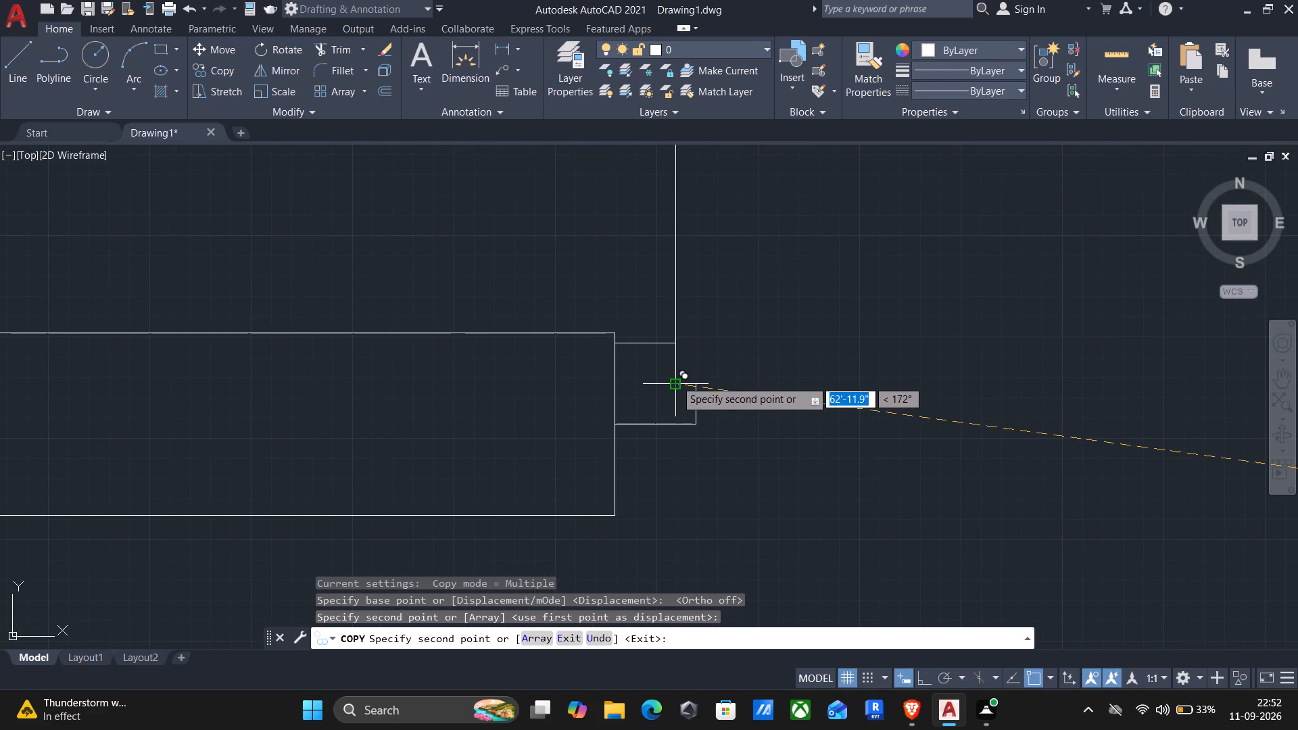
click(675, 381)
scroll(676, 381, down, 7)
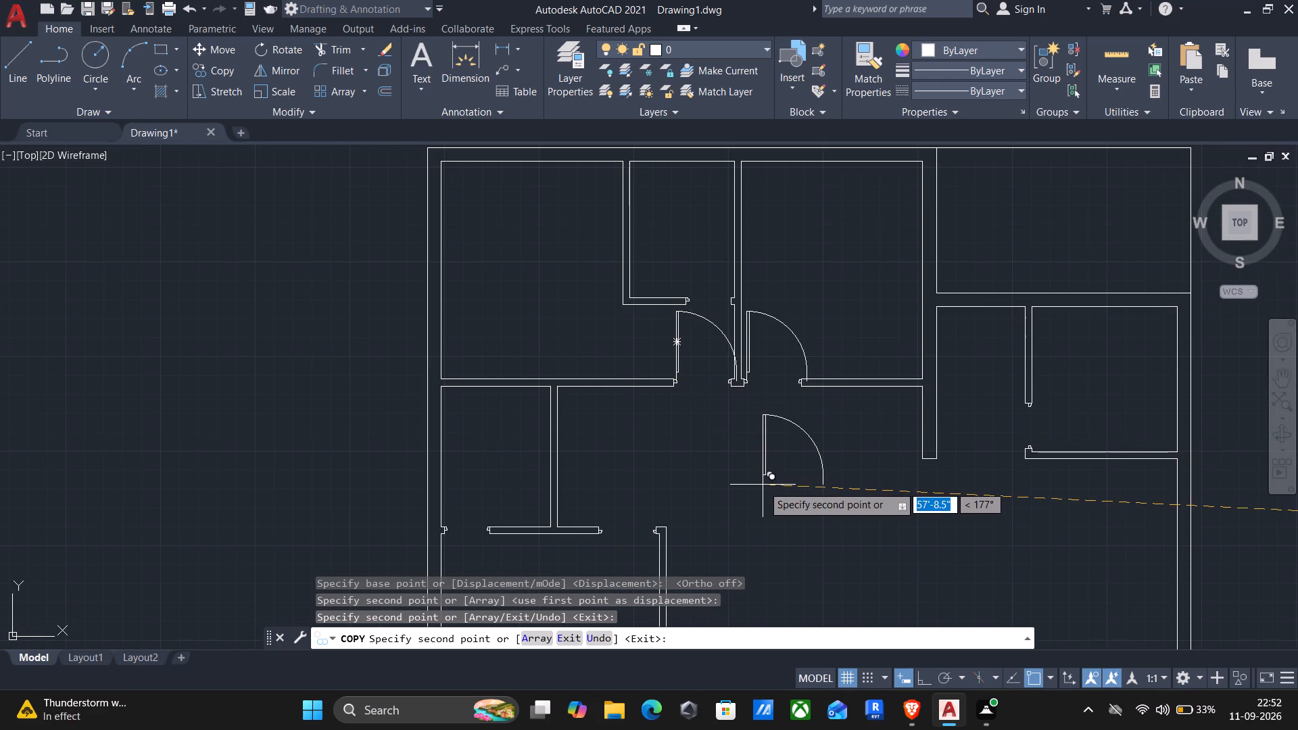
key(Escape)
Set the width of the door block in the upper right bedroom's opening to 3'.
click(782, 327)
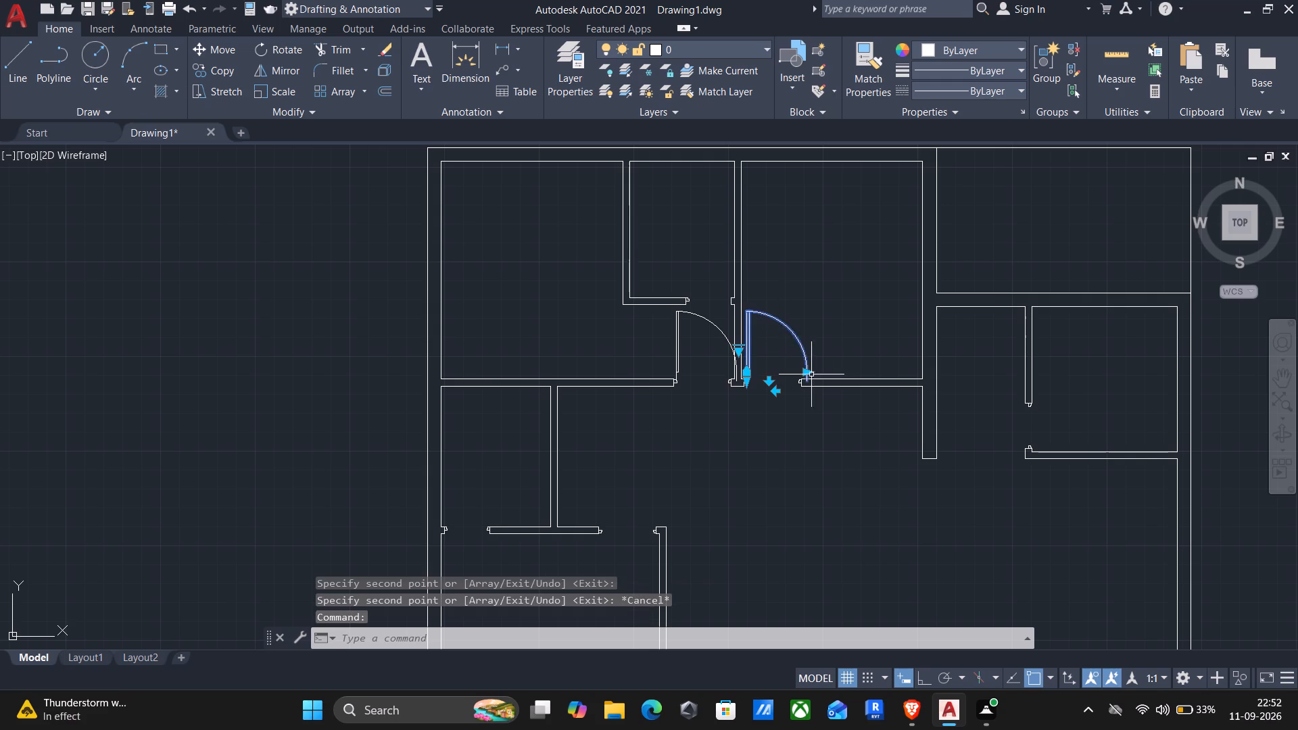
scroll(815, 385, up, 2)
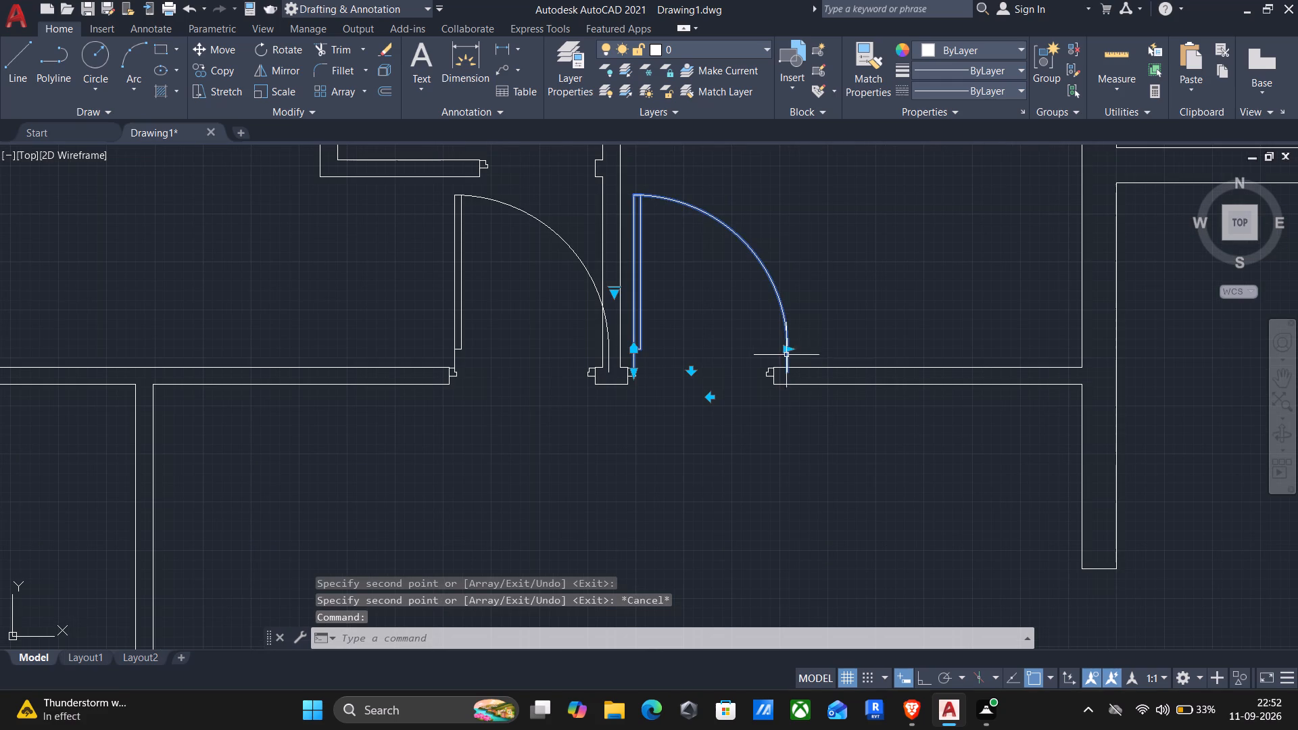
click(786, 358)
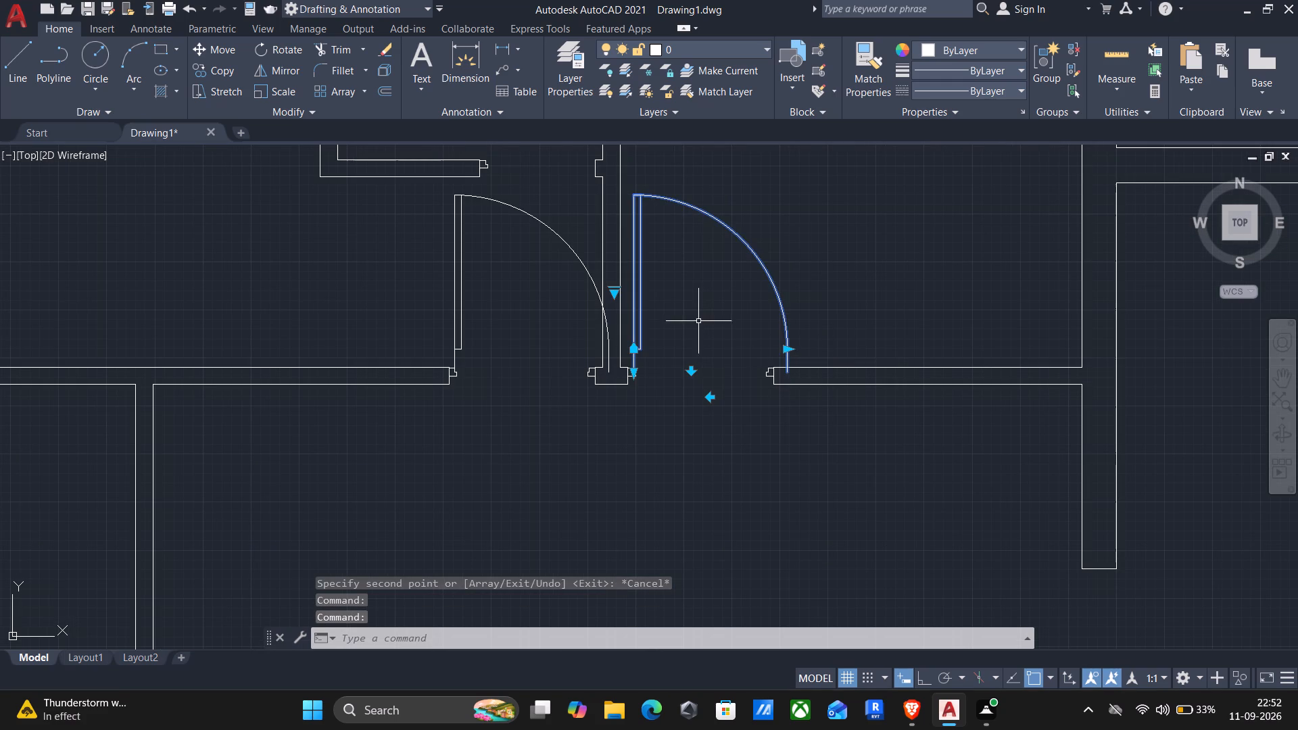
drag(792, 352, 944, 347)
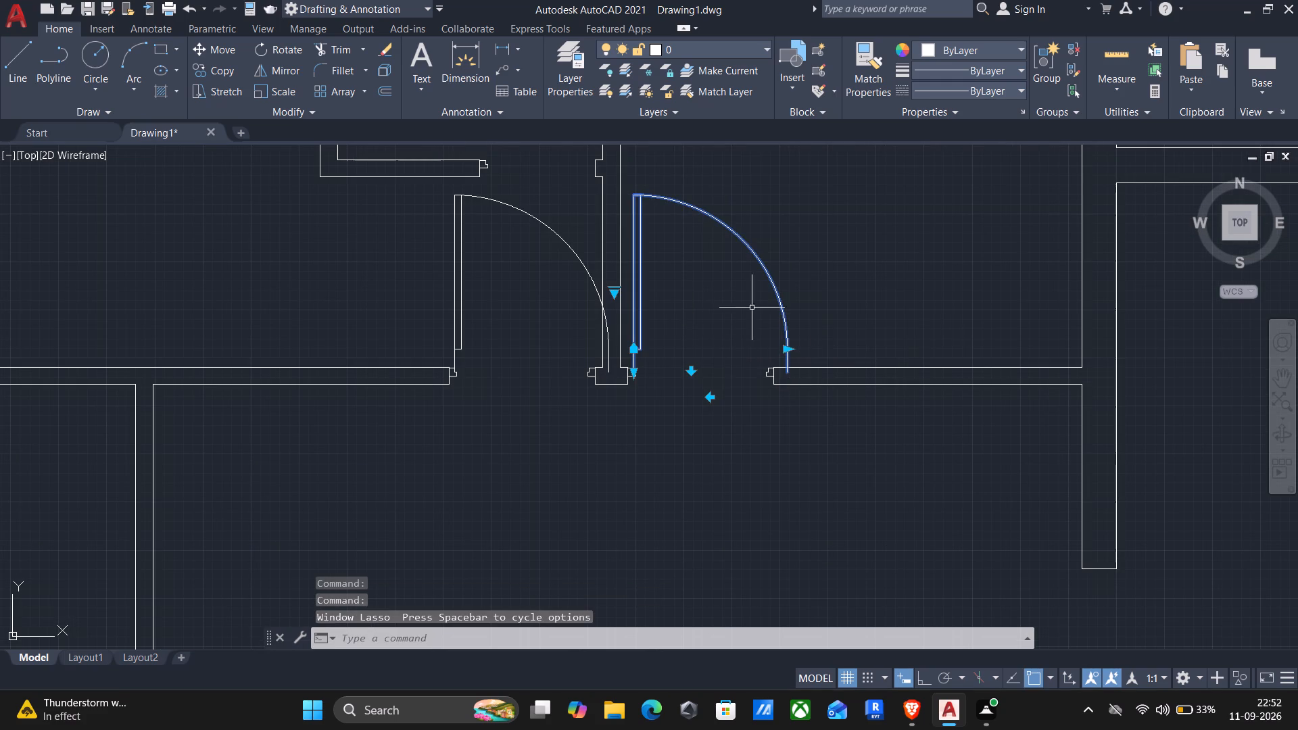
scroll(724, 309, up, 3)
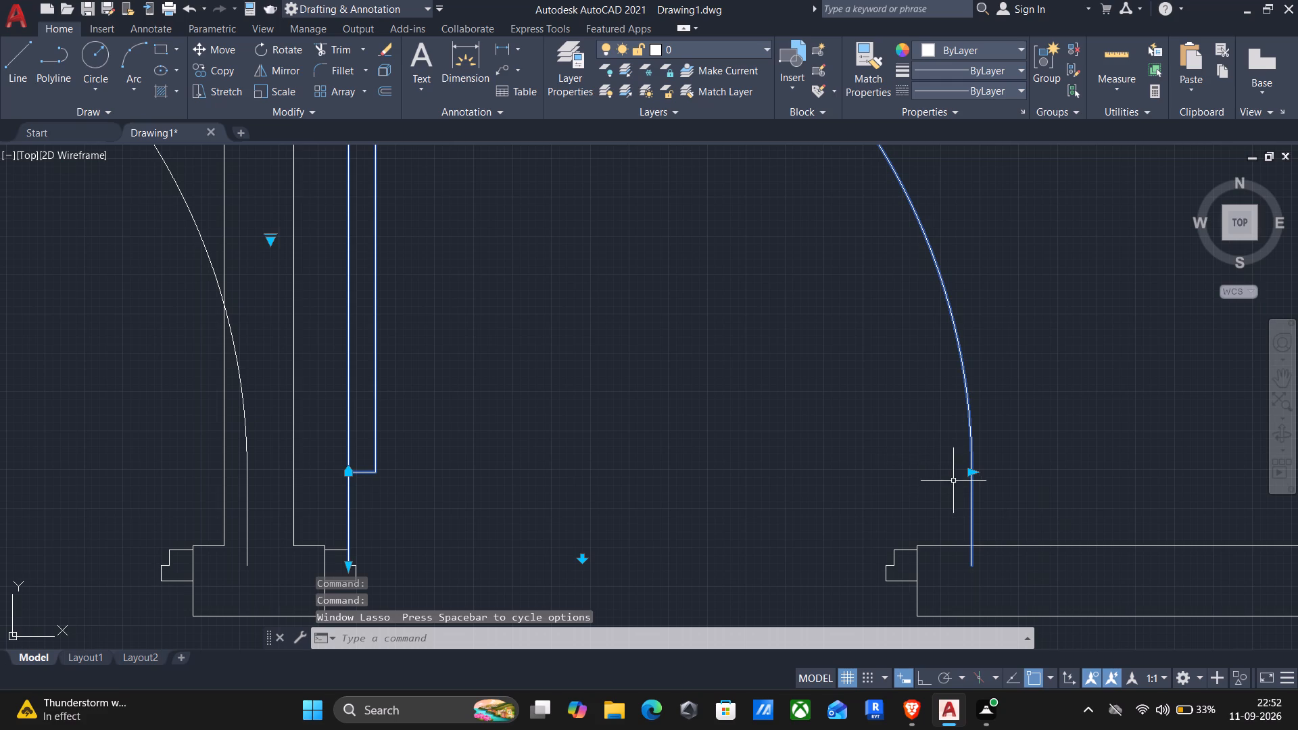
drag(972, 472, 893, 506)
text(3')
key(Return)
scroll(892, 506, down, 3)
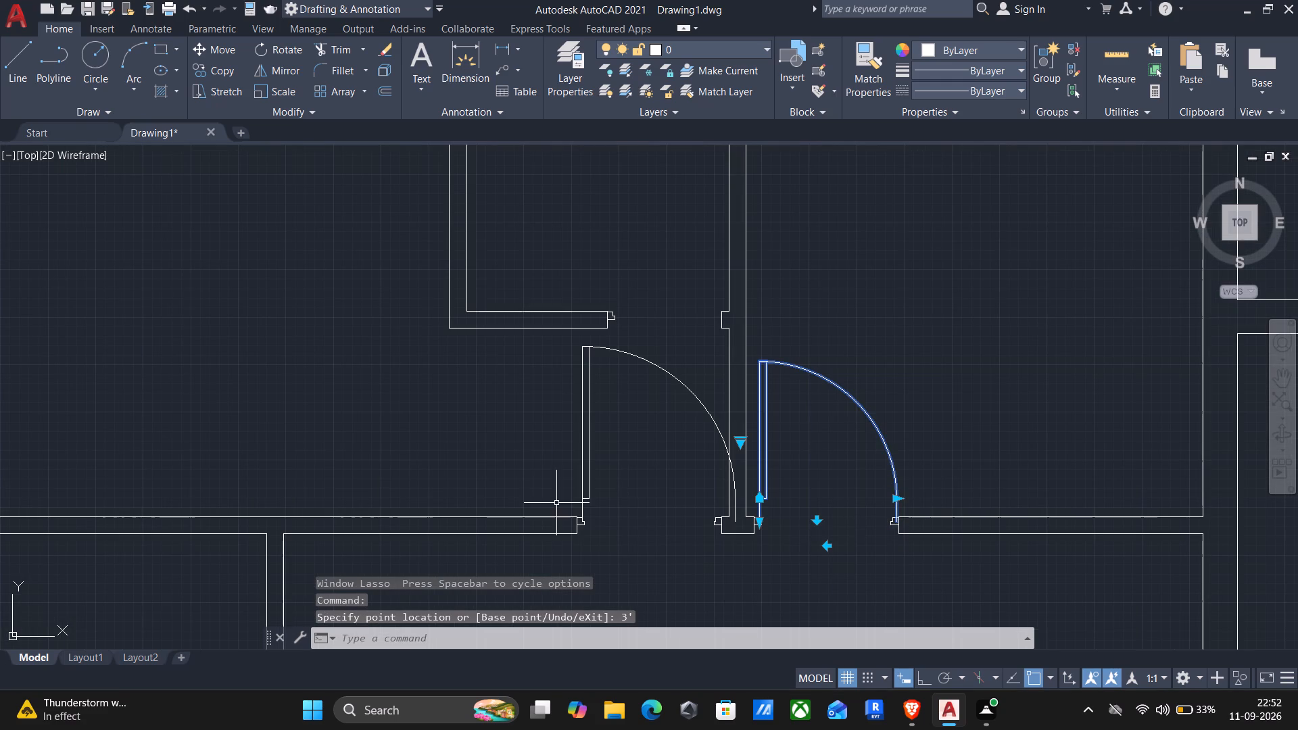
Set the width of the door block in the upper left room's opening to 3'.
scroll(629, 492, up, 2)
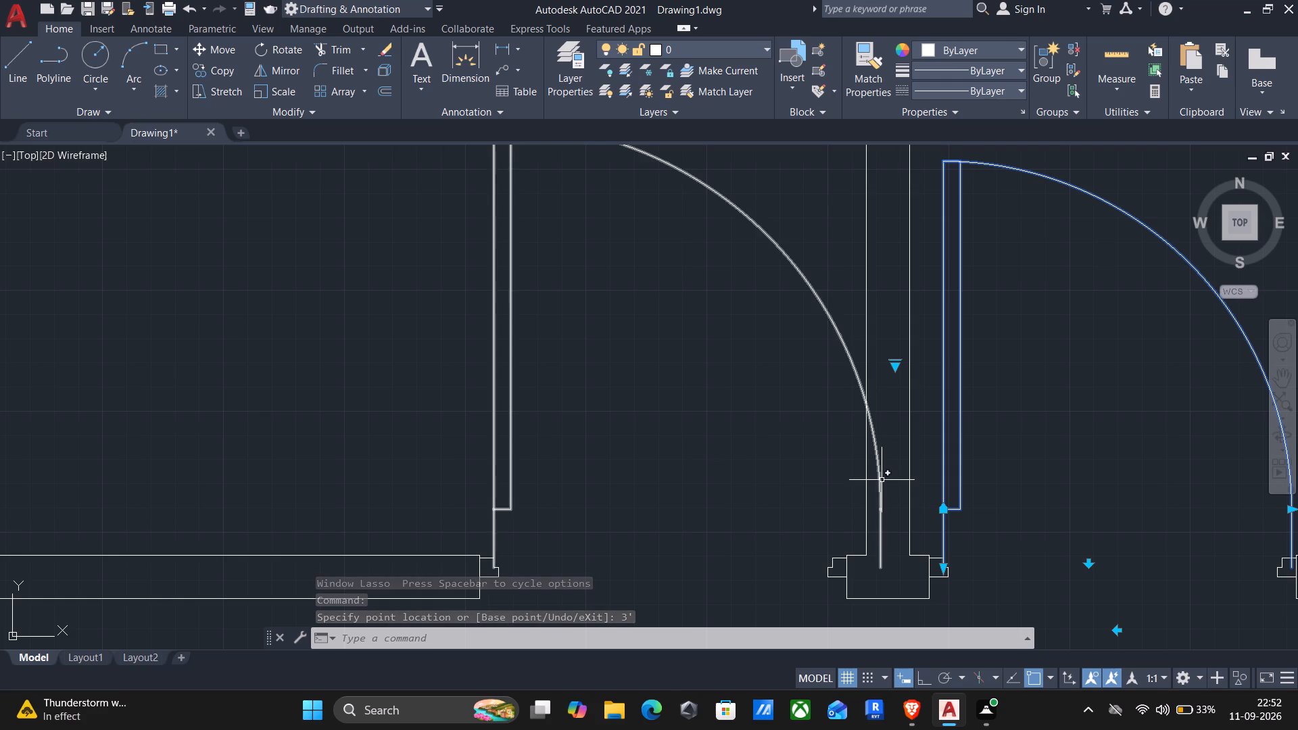
click(882, 481)
scroll(833, 439, down, 2)
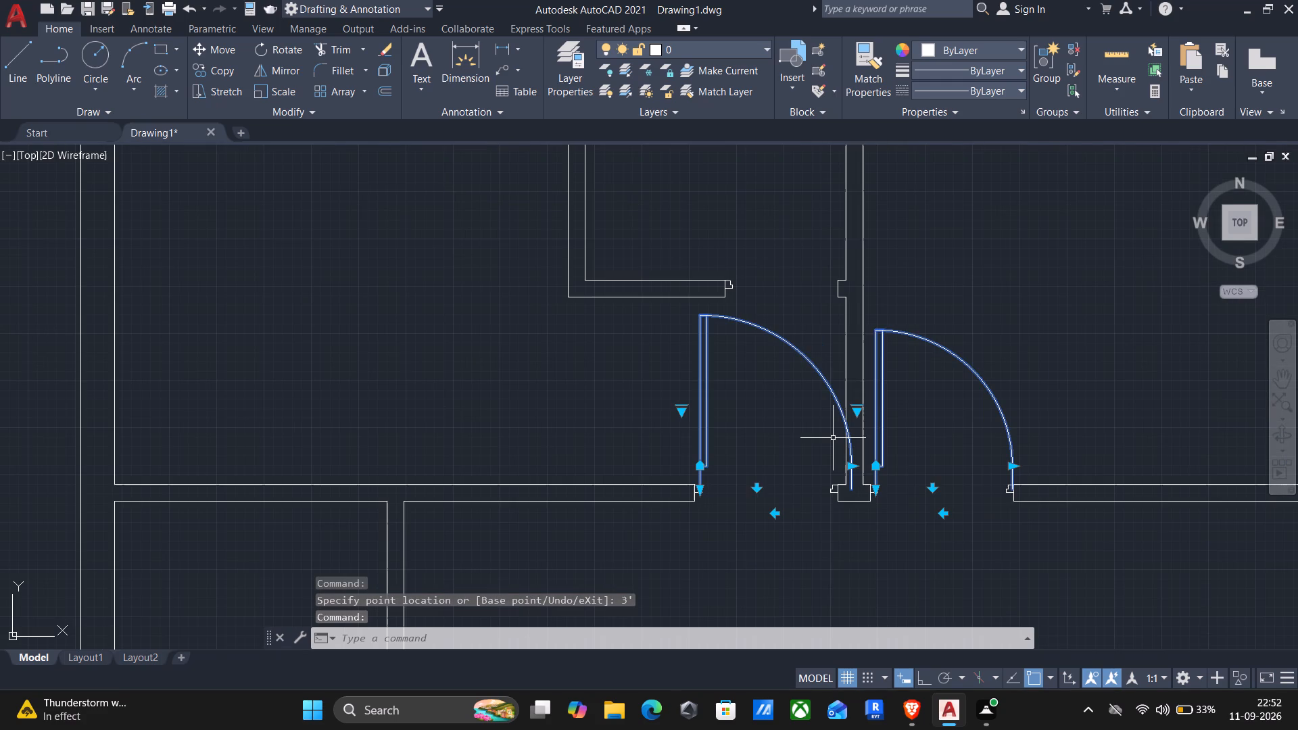
key(Escape)
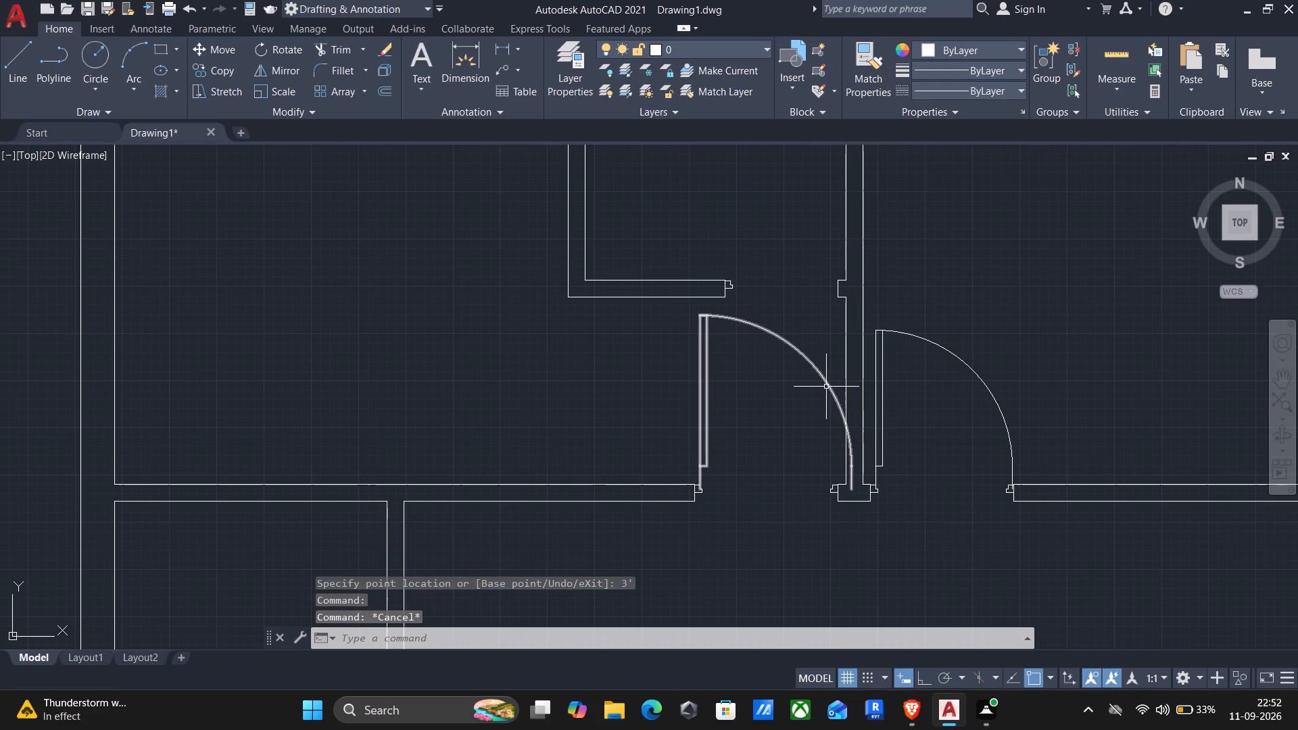
click(826, 387)
scroll(834, 456, up, 2)
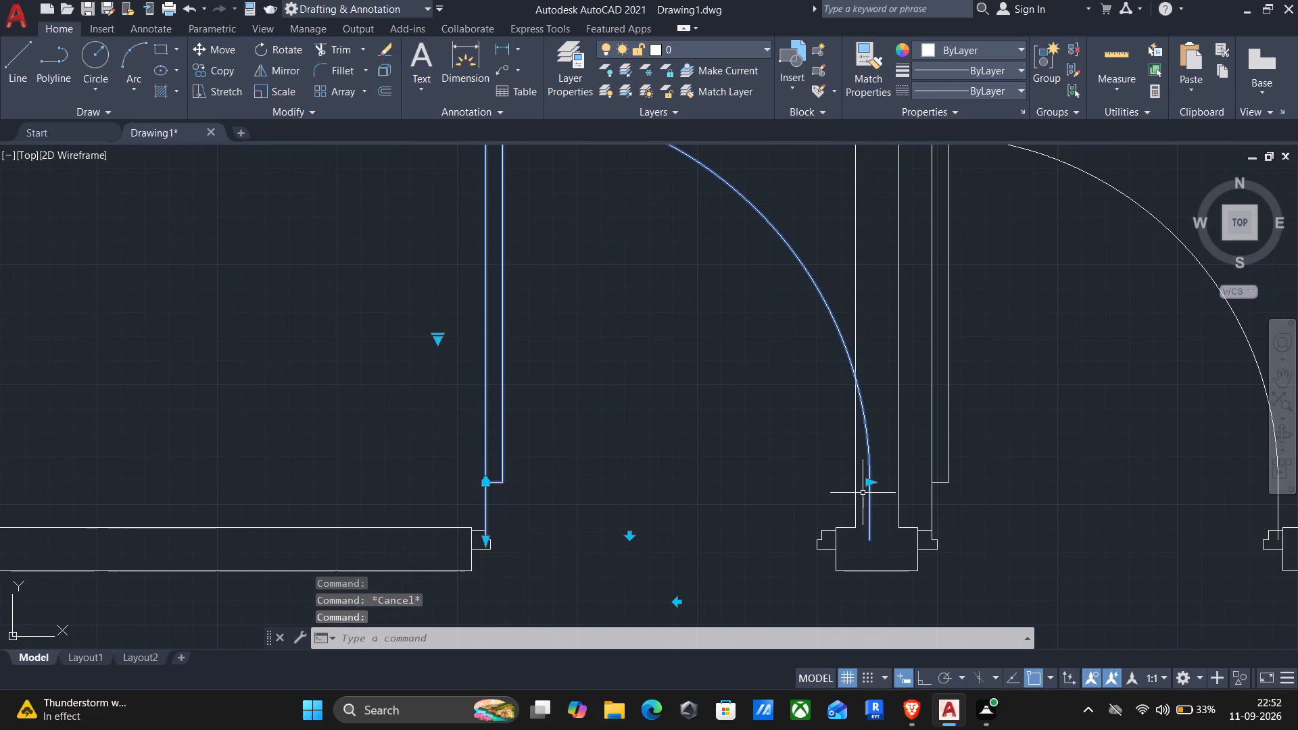
scroll(867, 487, up, 2)
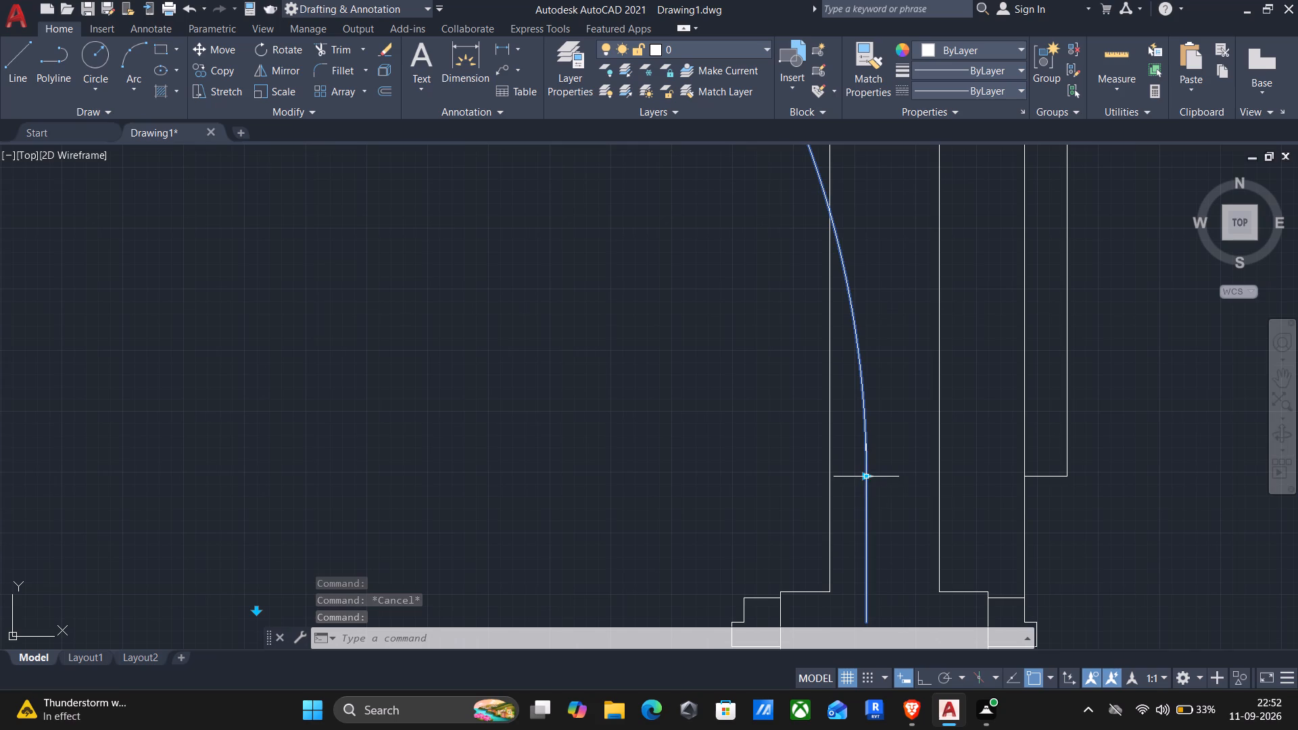
click(866, 474)
key(3)
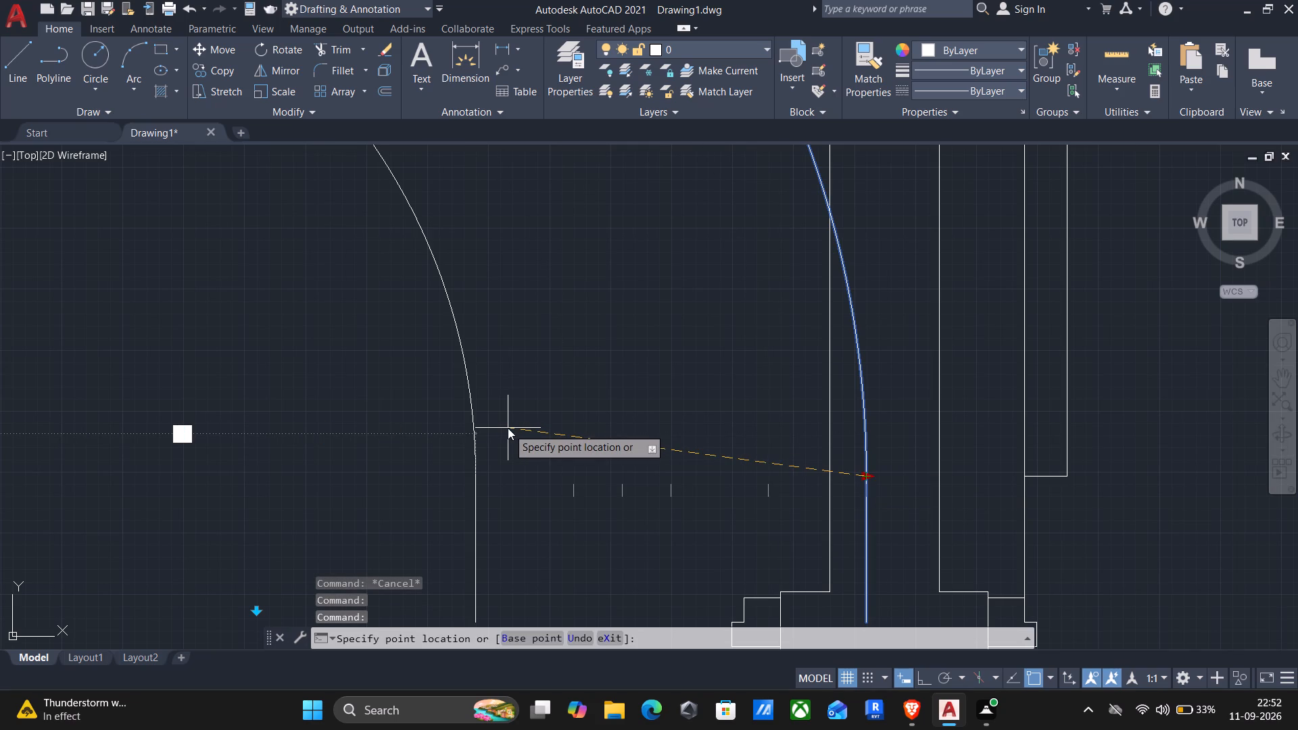
key(apostrophe)
key(Return)
scroll(508, 428, down, 3)
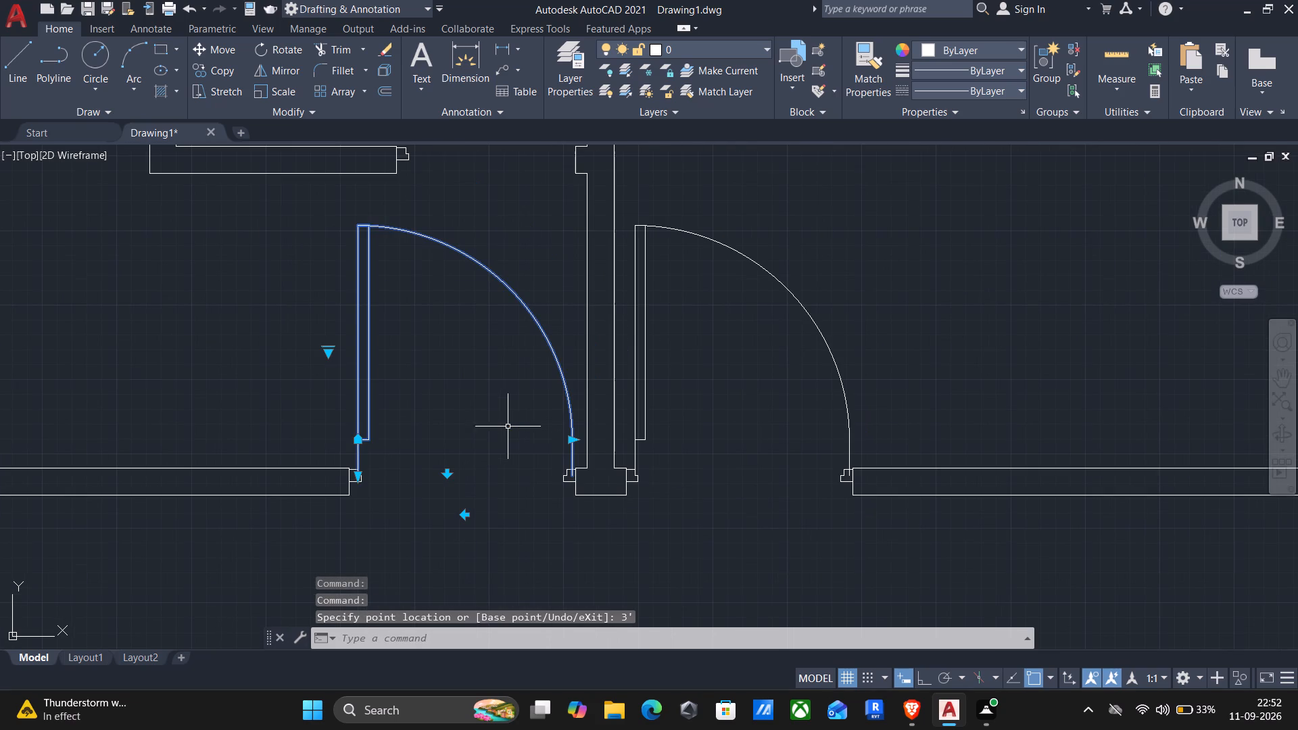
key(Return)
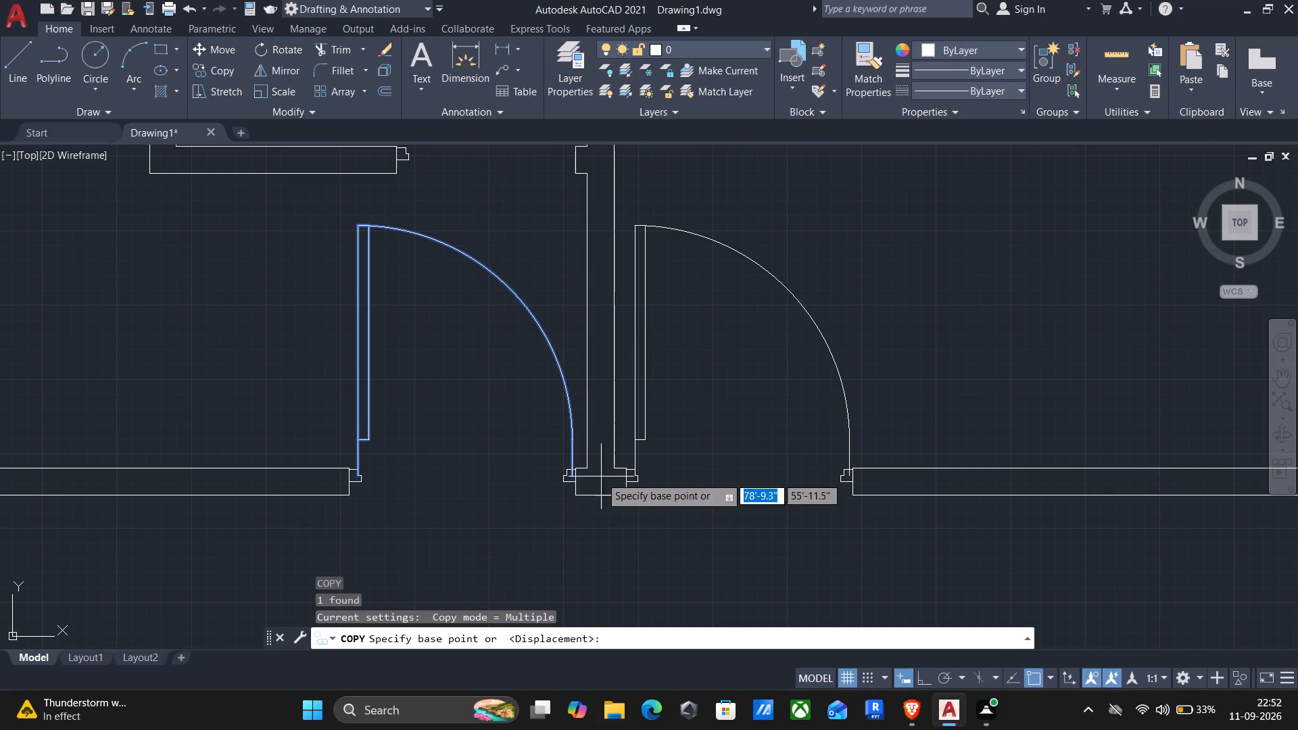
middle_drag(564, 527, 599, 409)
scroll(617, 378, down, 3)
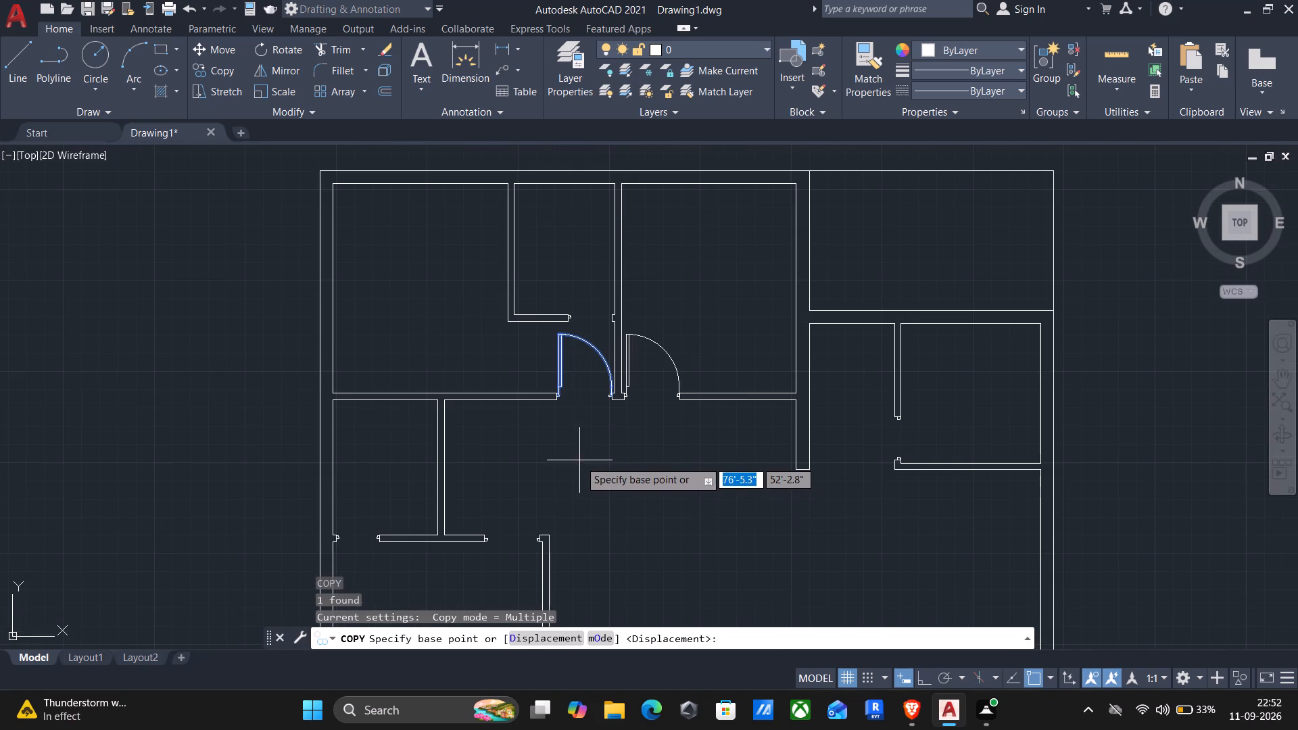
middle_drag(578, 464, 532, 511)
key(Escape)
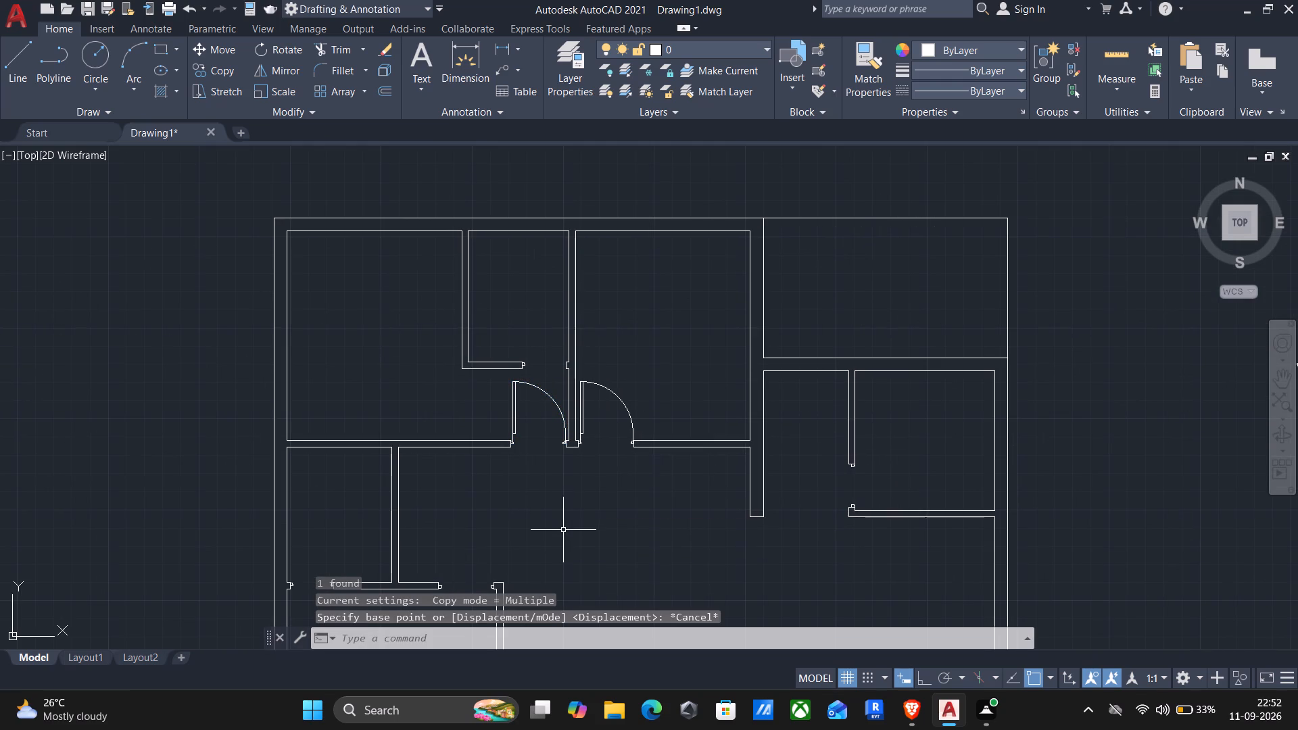
Copy the upper left room's door from its hinge-side lower endpoint to the left jamb's notch in the small middle room's opening.
click(533, 387)
key(c)
key(o)
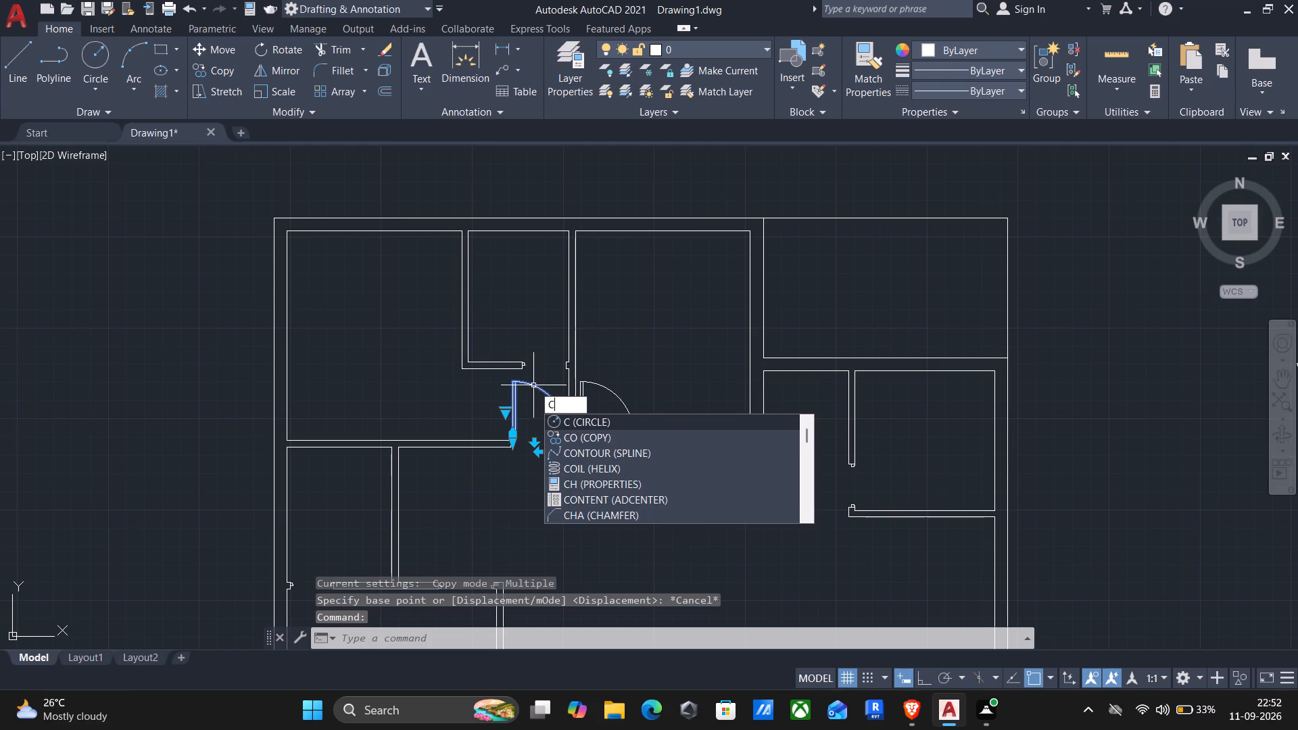
key(Return)
scroll(479, 438, up, 3)
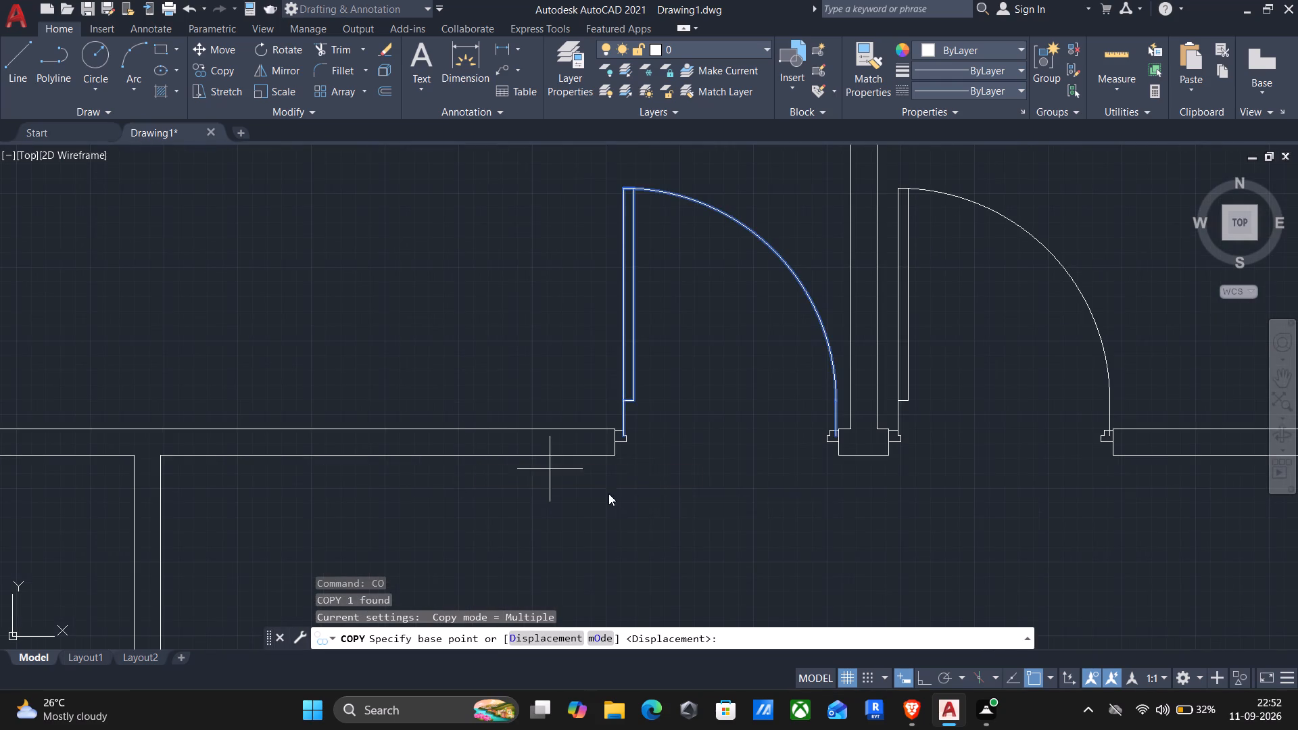
scroll(628, 481, up, 2)
scroll(601, 366, up, 2)
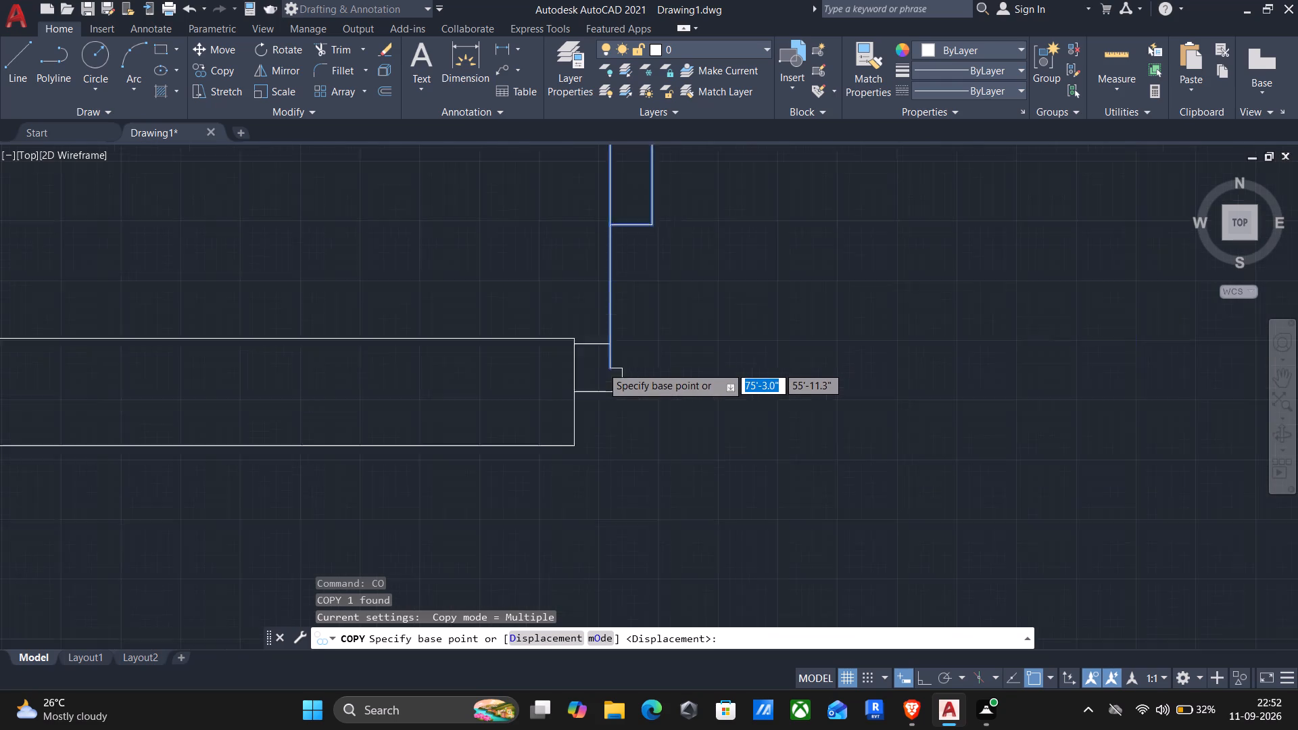
scroll(602, 366, up, 1)
click(611, 374)
scroll(652, 303, down, 3)
middle_drag(678, 363, 582, 729)
scroll(683, 502, down, 2)
middle_drag(681, 424, 561, 656)
scroll(530, 500, up, 3)
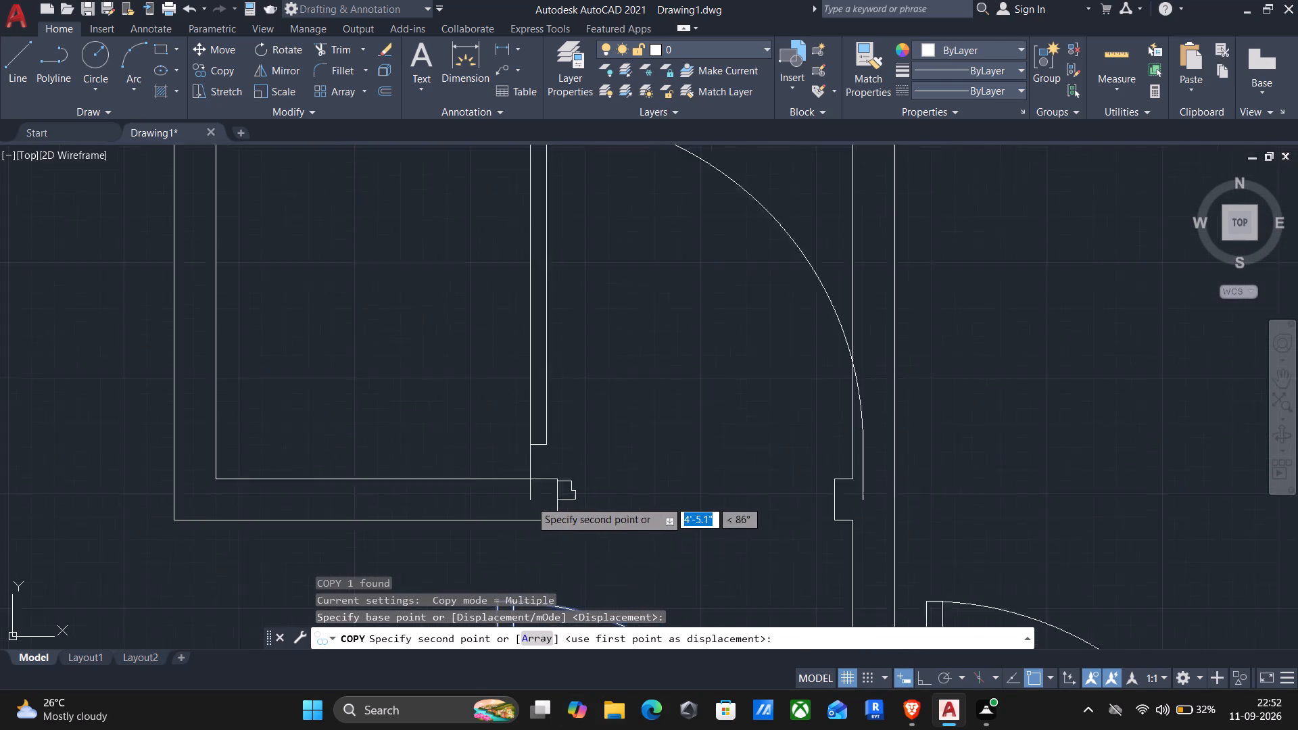
scroll(530, 500, up, 1)
click(683, 460)
scroll(683, 460, down, 3)
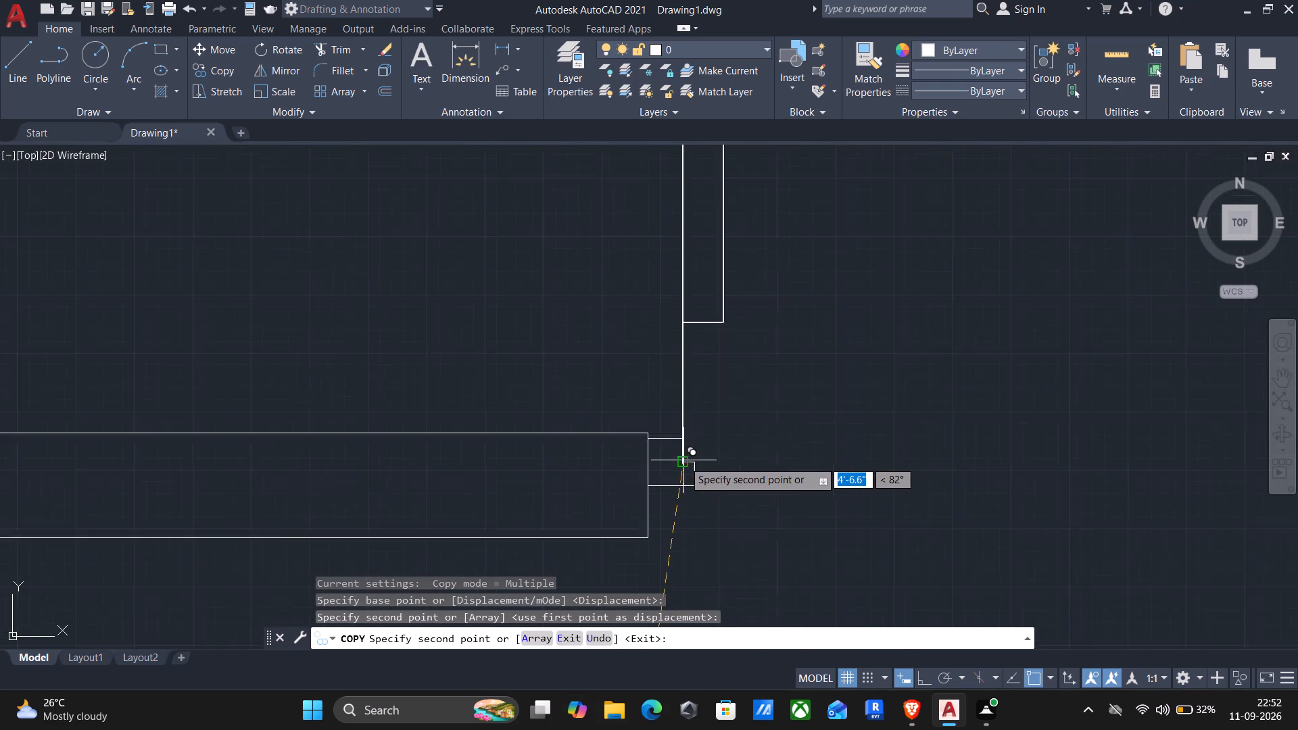
scroll(738, 505, down, 2)
key(Escape)
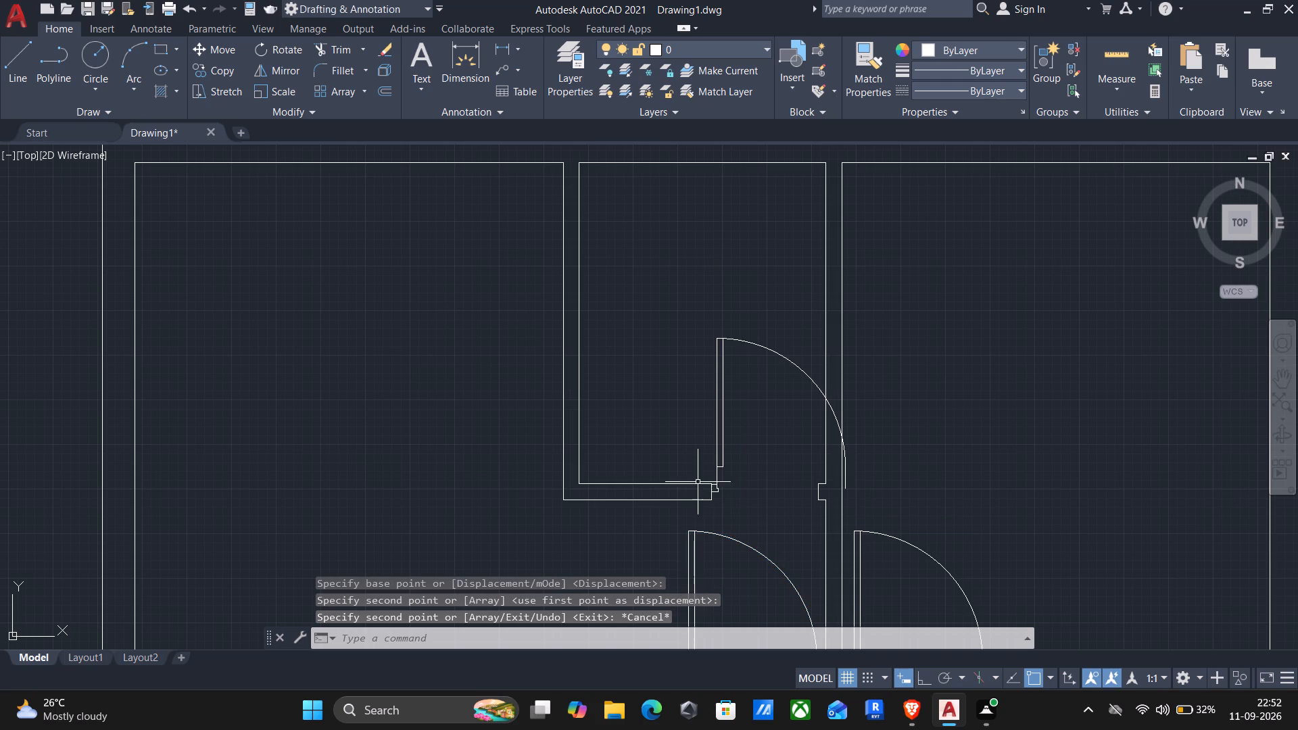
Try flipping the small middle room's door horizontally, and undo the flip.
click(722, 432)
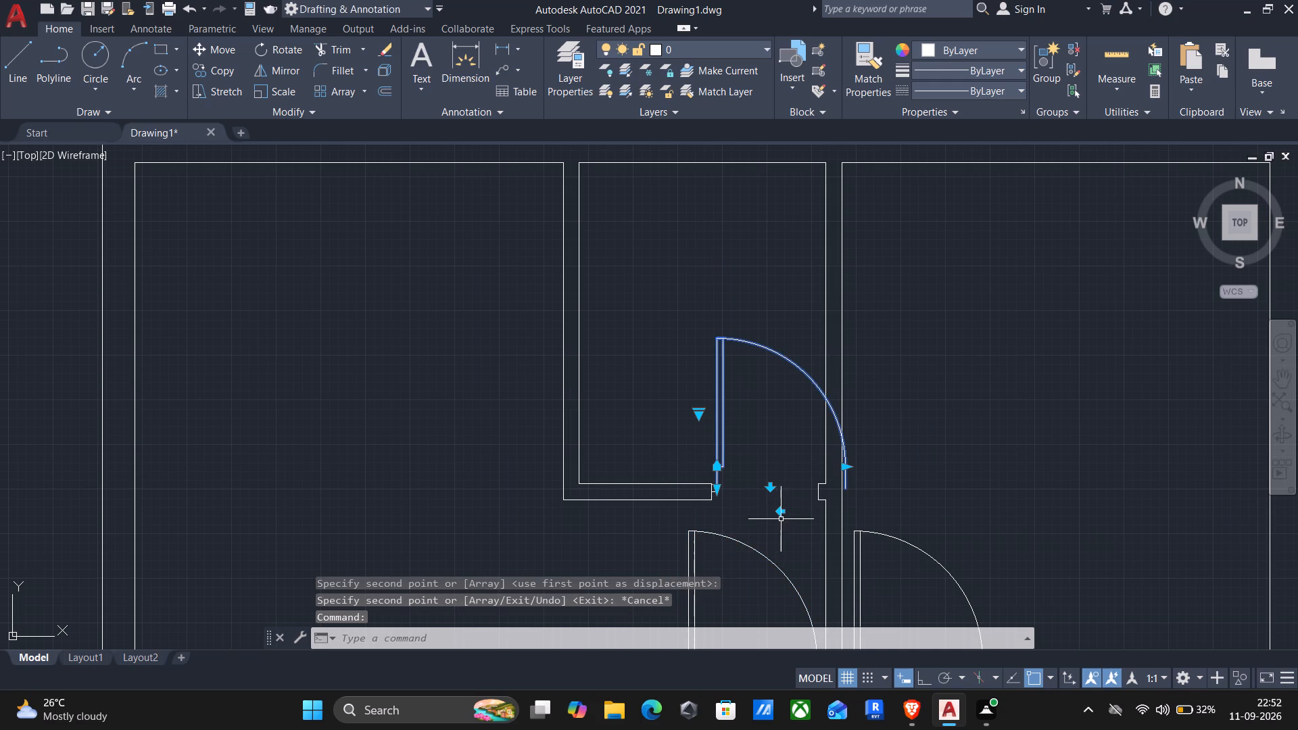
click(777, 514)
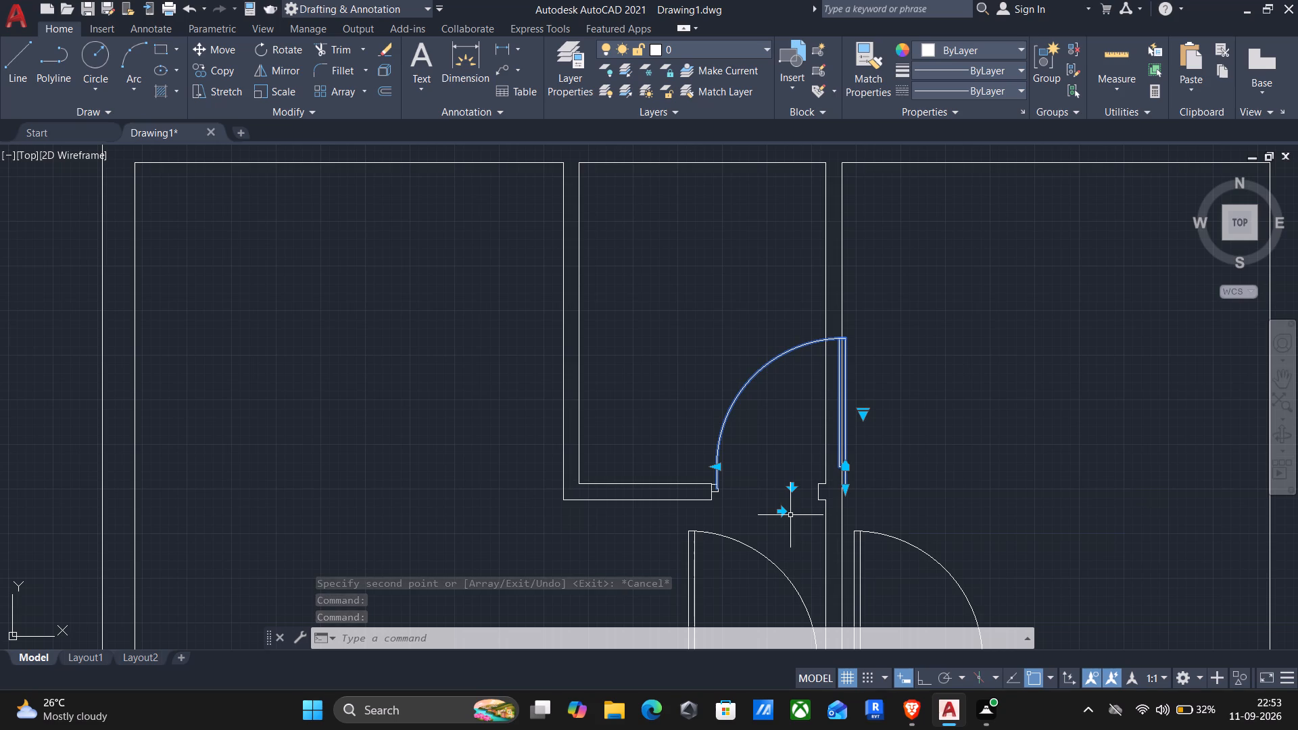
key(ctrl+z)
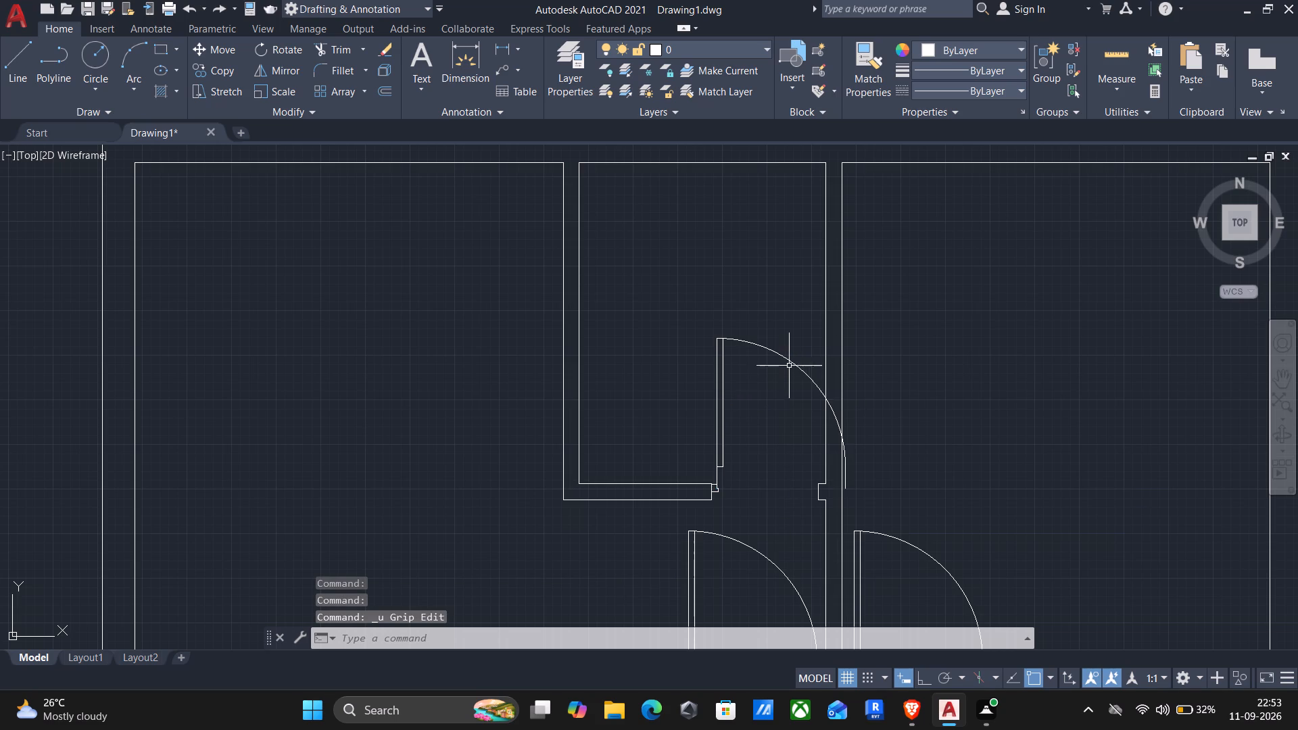
Set the width of the small middle room's door block to 2'6".
click(789, 362)
click(844, 470)
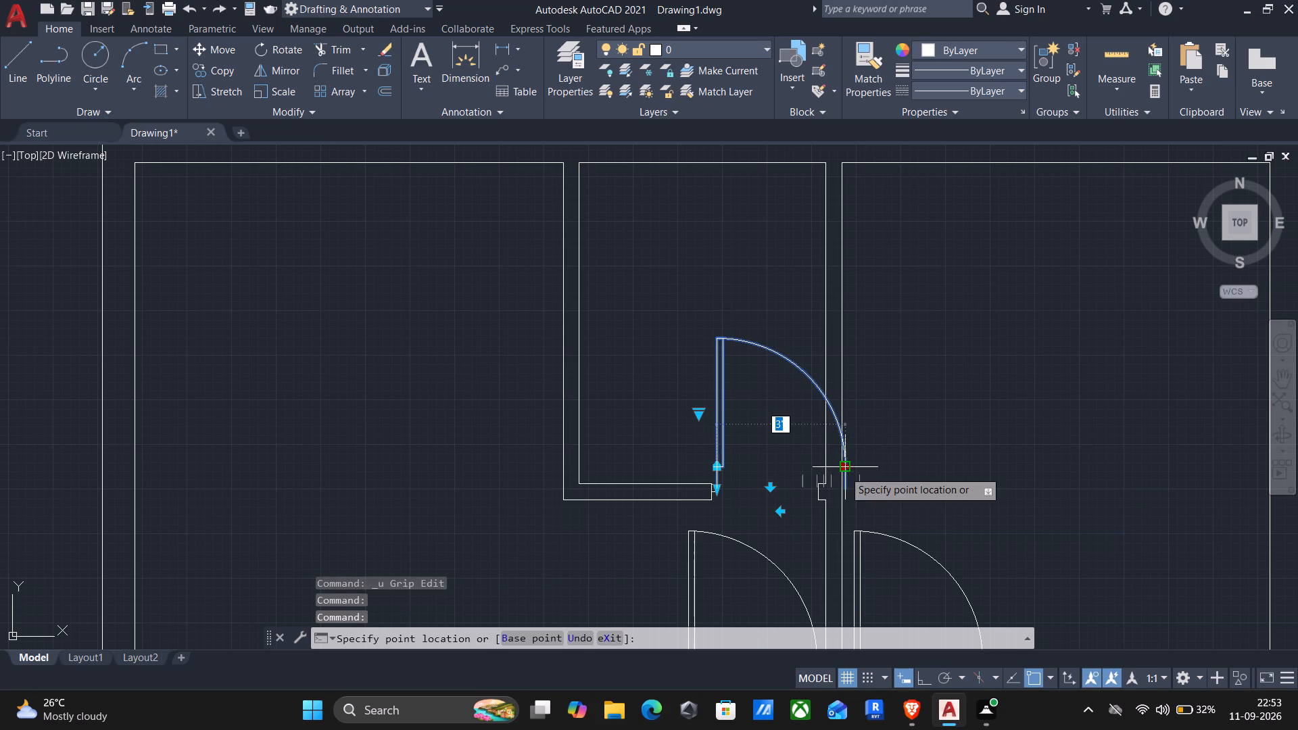
text(2'6)
key(shift+quotedbl)
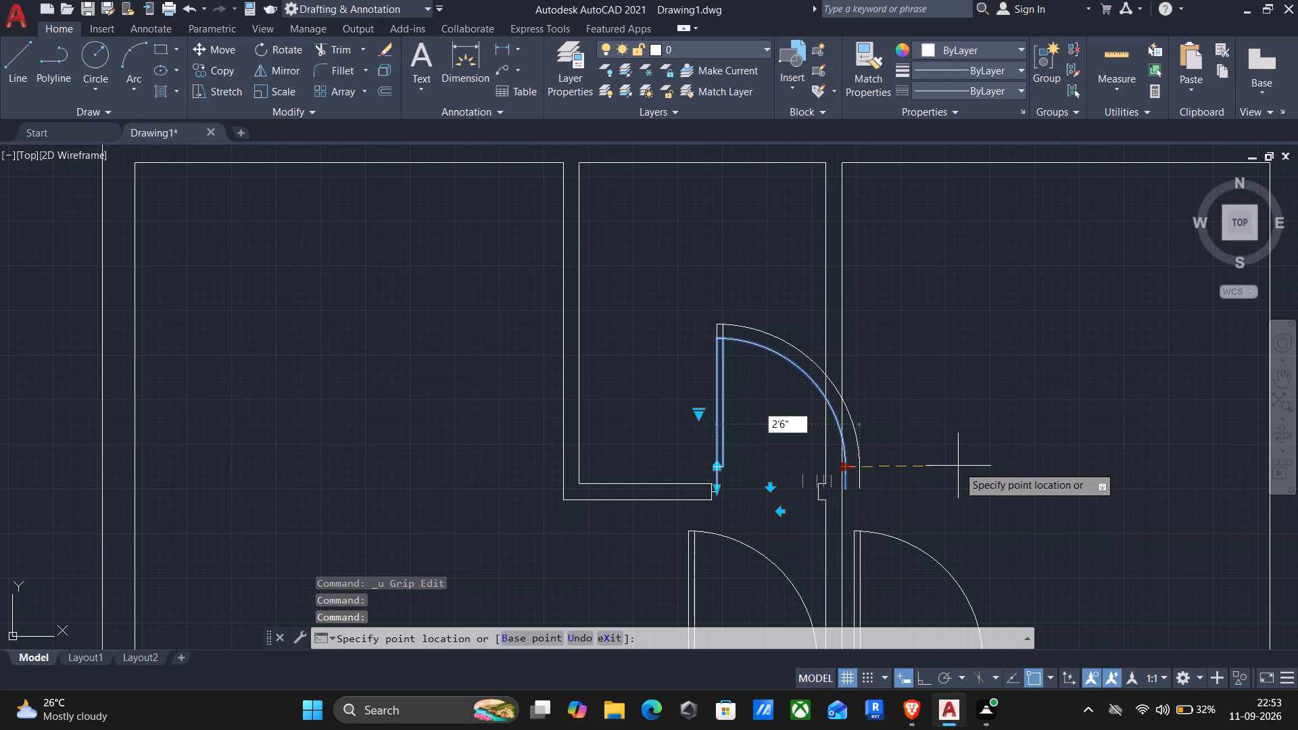
key(Return)
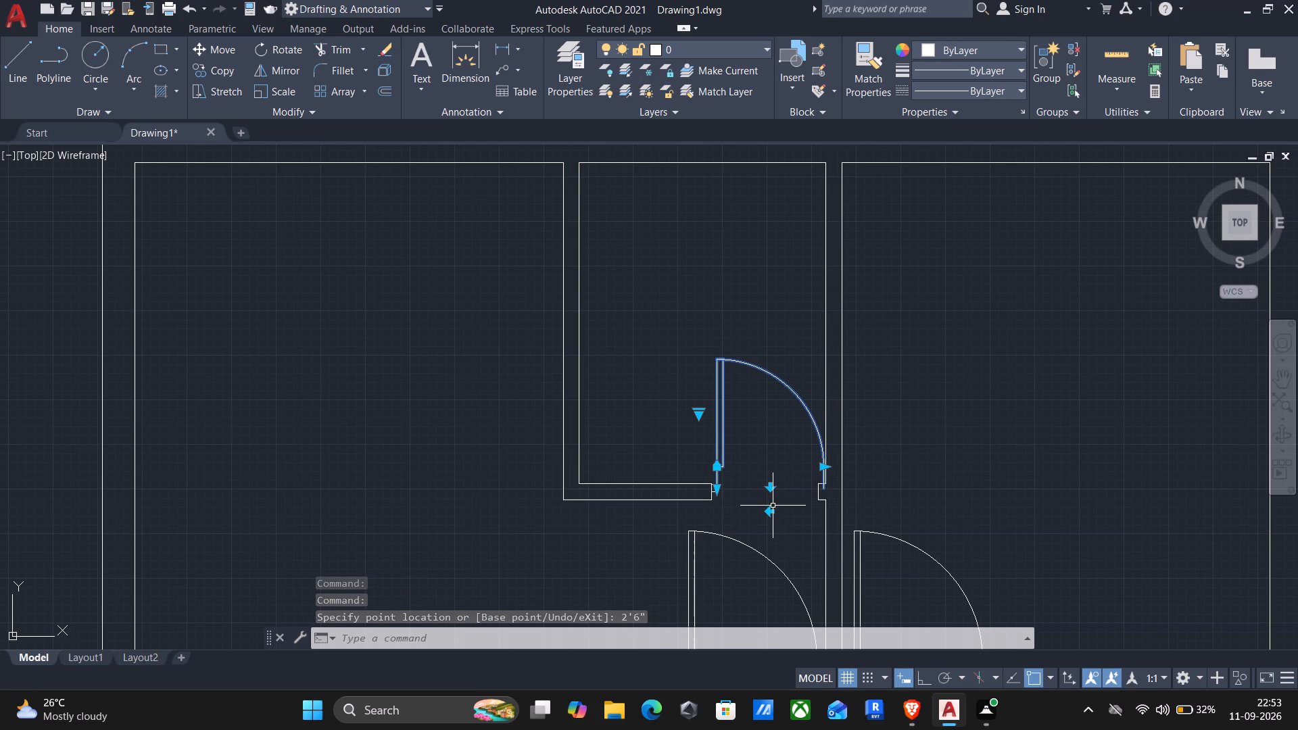
Flip the small middle room's door horizontally so that it hinges on the right jamb.
scroll(767, 524, up, 1)
click(769, 504)
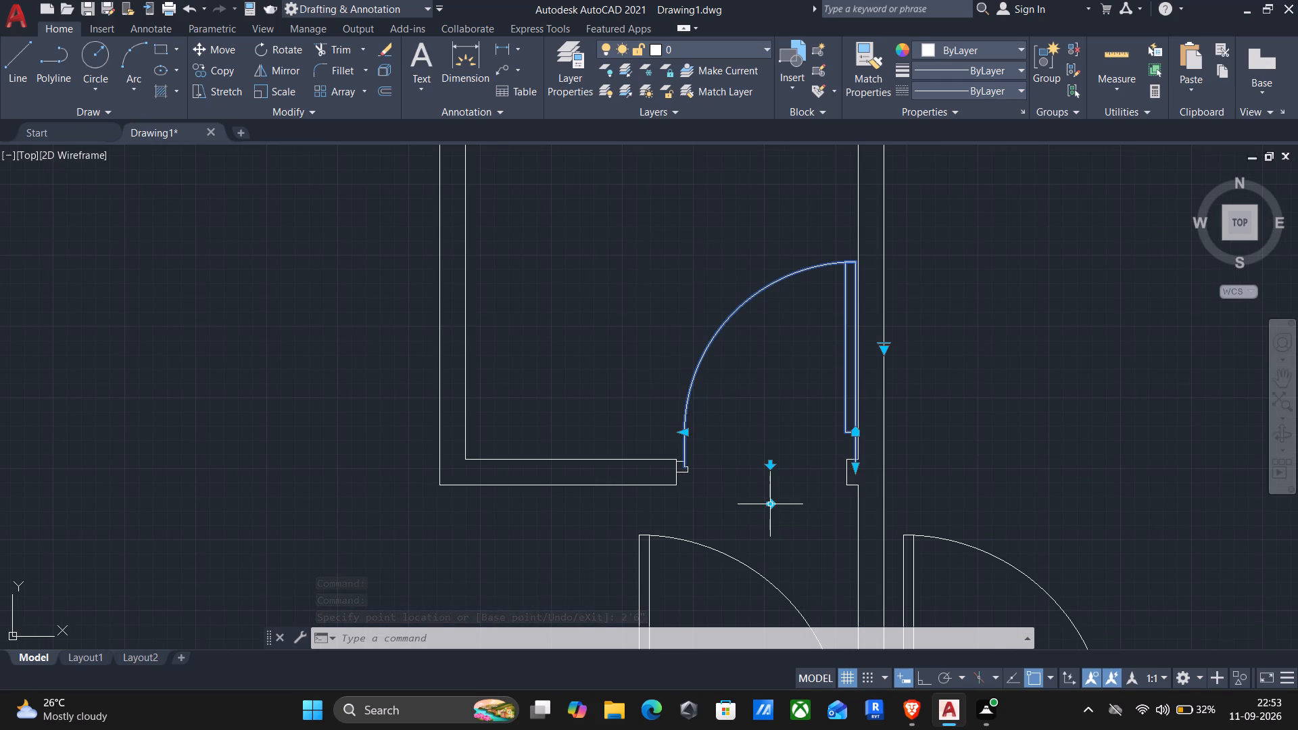
key(Escape)
Copy the upper middle room's door, right of the small room, from its hinge-side lower endpoint to the left jamb's notch in the small left room's opening.
scroll(769, 500, down, 2)
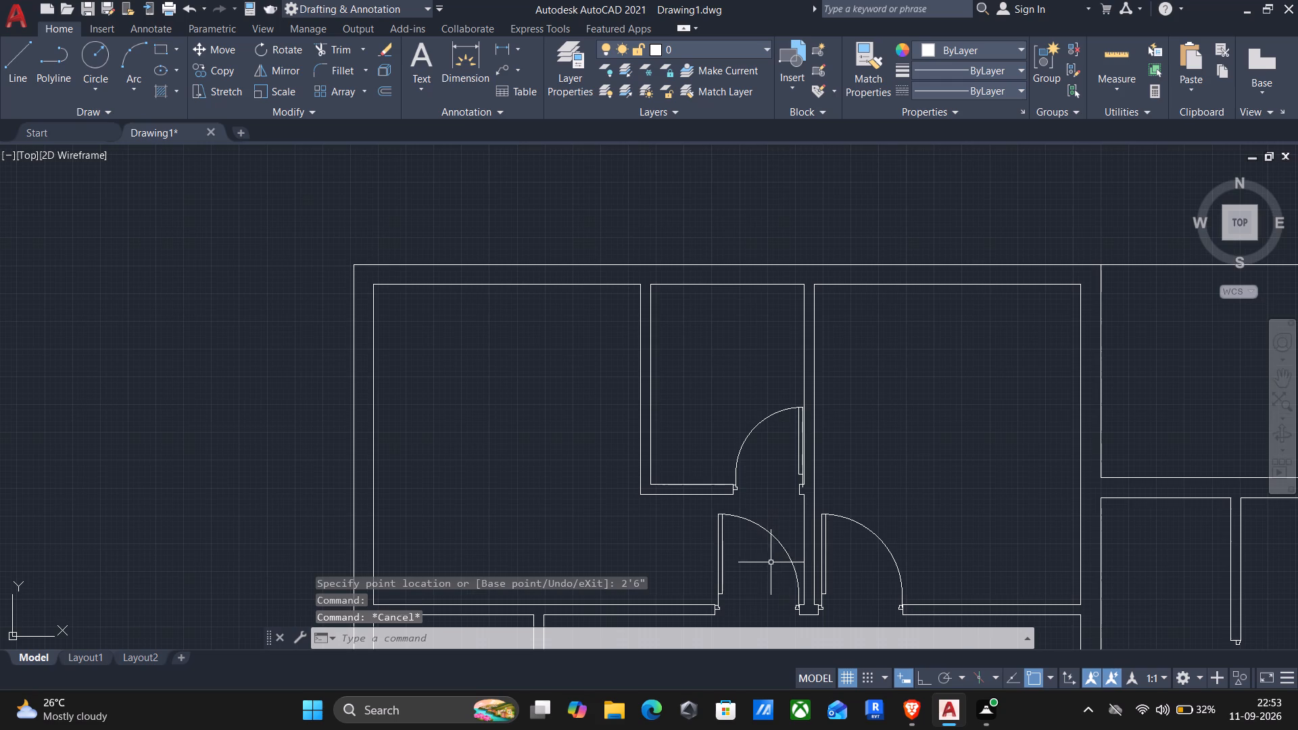
middle_drag(786, 565, 770, 399)
scroll(773, 382, down, 1)
middle_drag(768, 458, 766, 458)
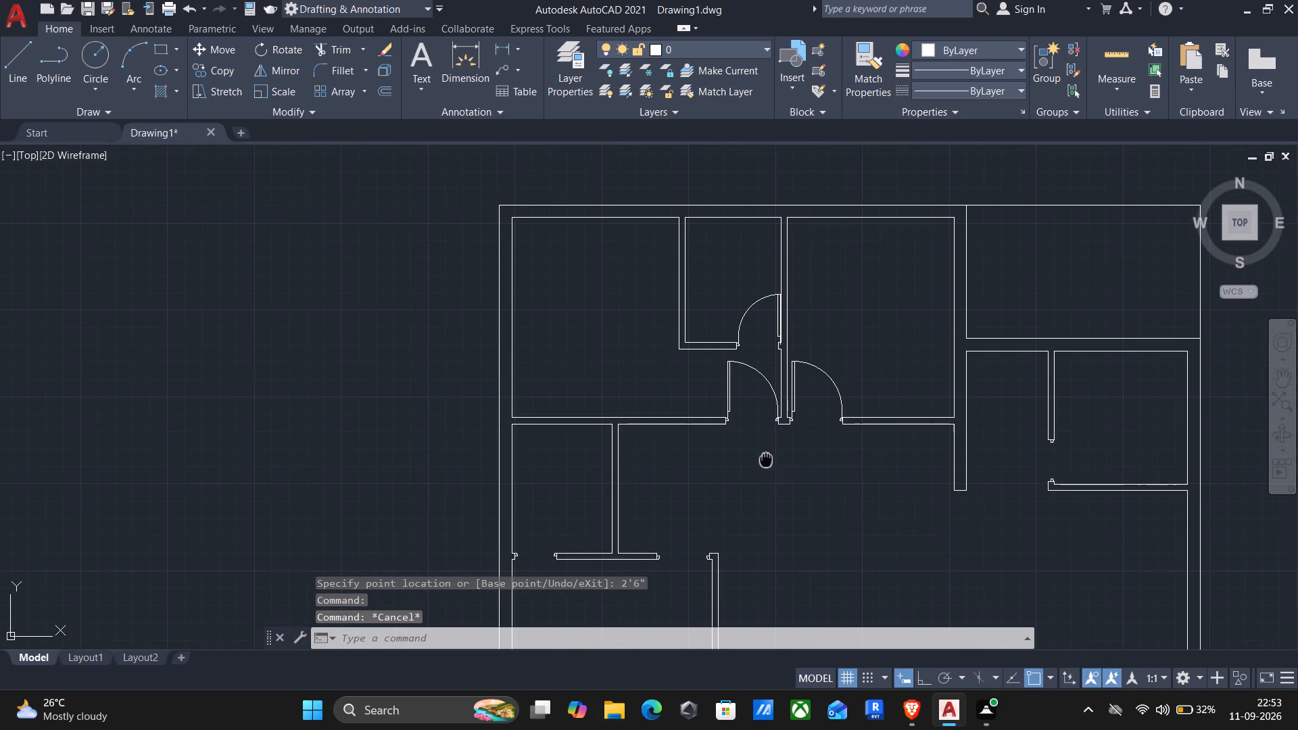
middle_drag(766, 458, 741, 462)
middle_click(741, 463)
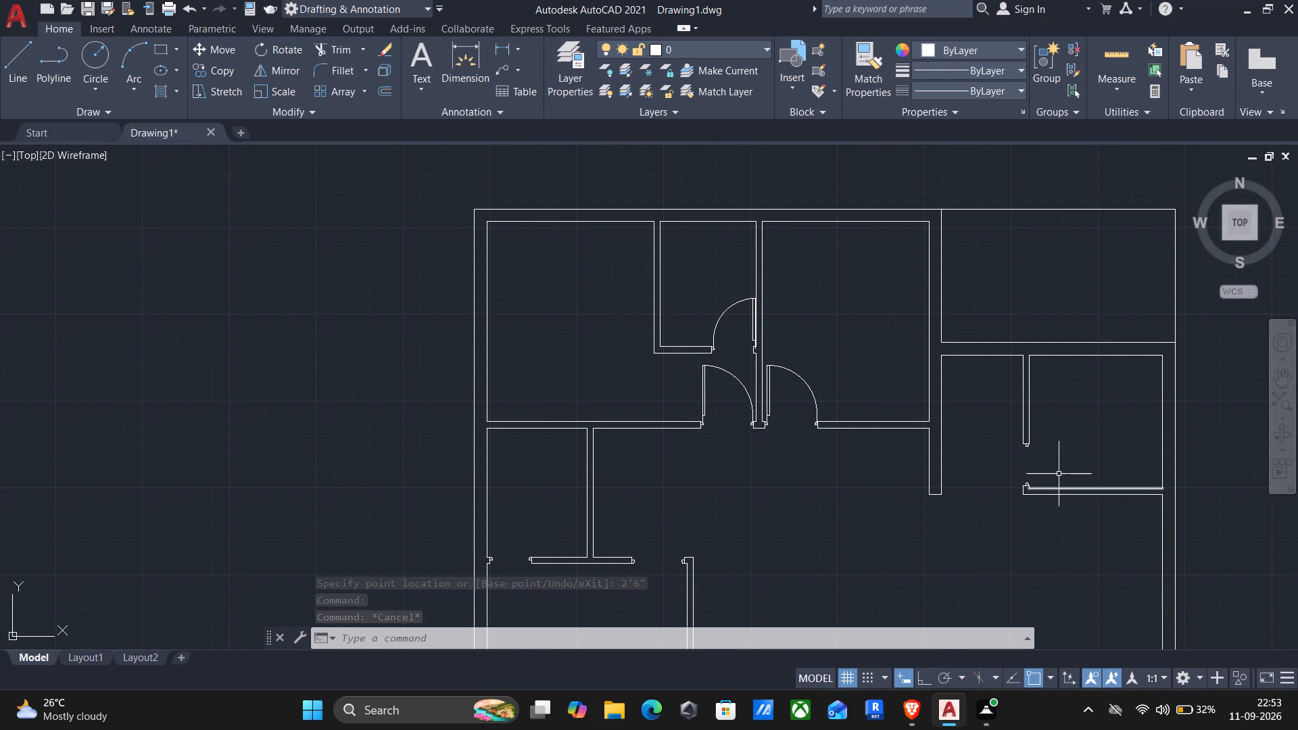
middle_drag(1040, 472, 890, 508)
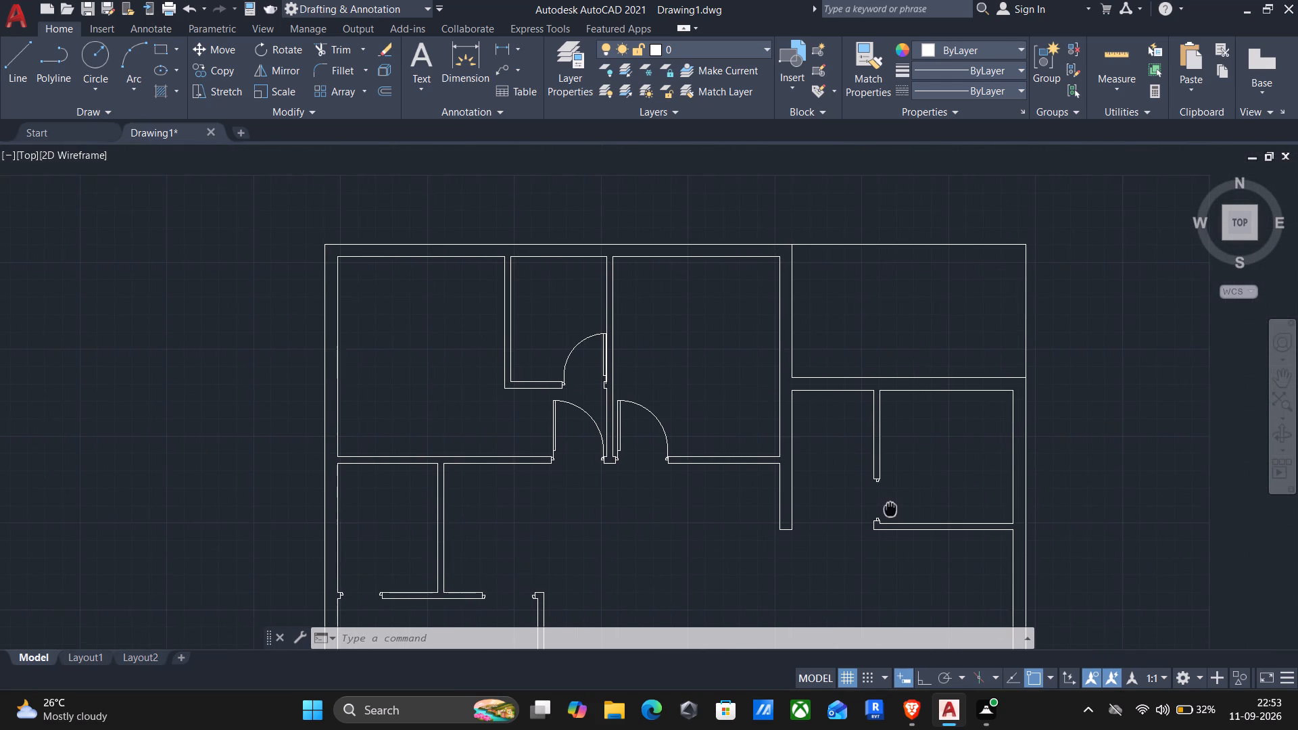
middle_drag(890, 508, 889, 476)
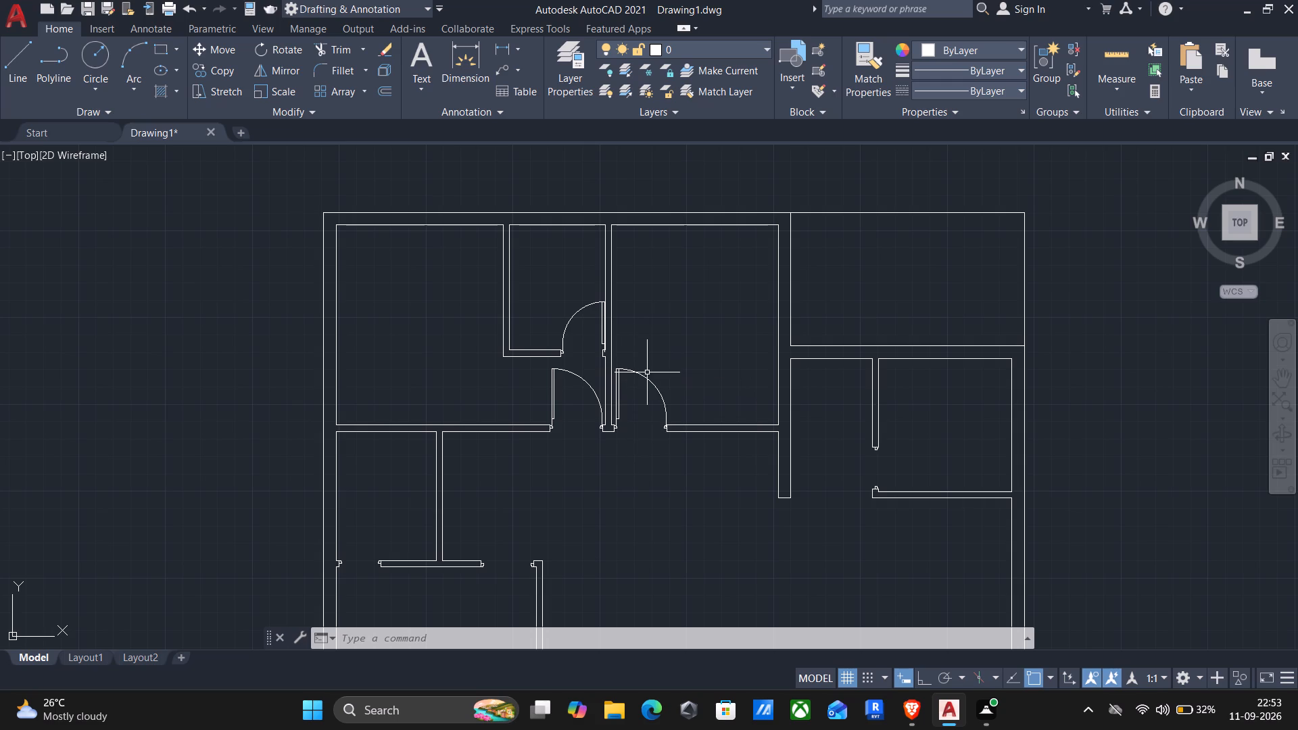
click(646, 382)
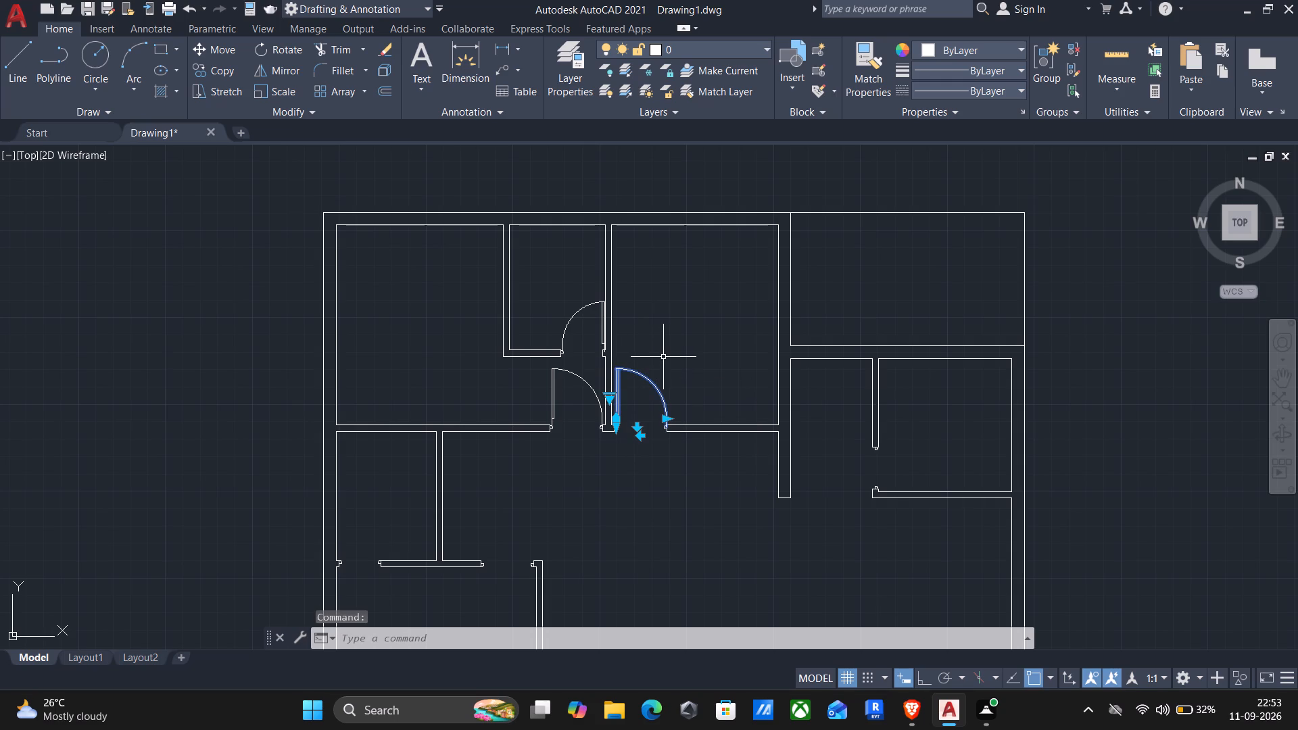
key(c)
key(o)
key(Return)
scroll(612, 434, up, 5)
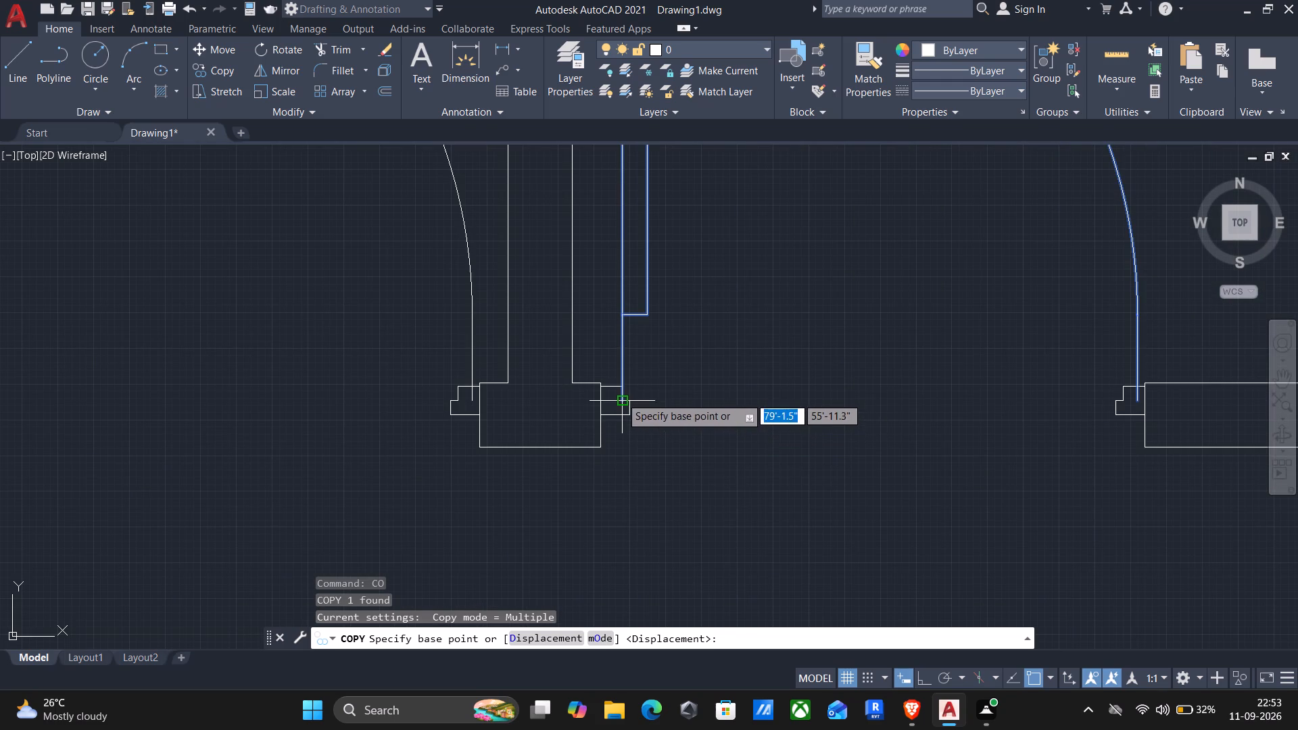
click(619, 397)
scroll(512, 480, down, 2)
scroll(749, 304, down, 3)
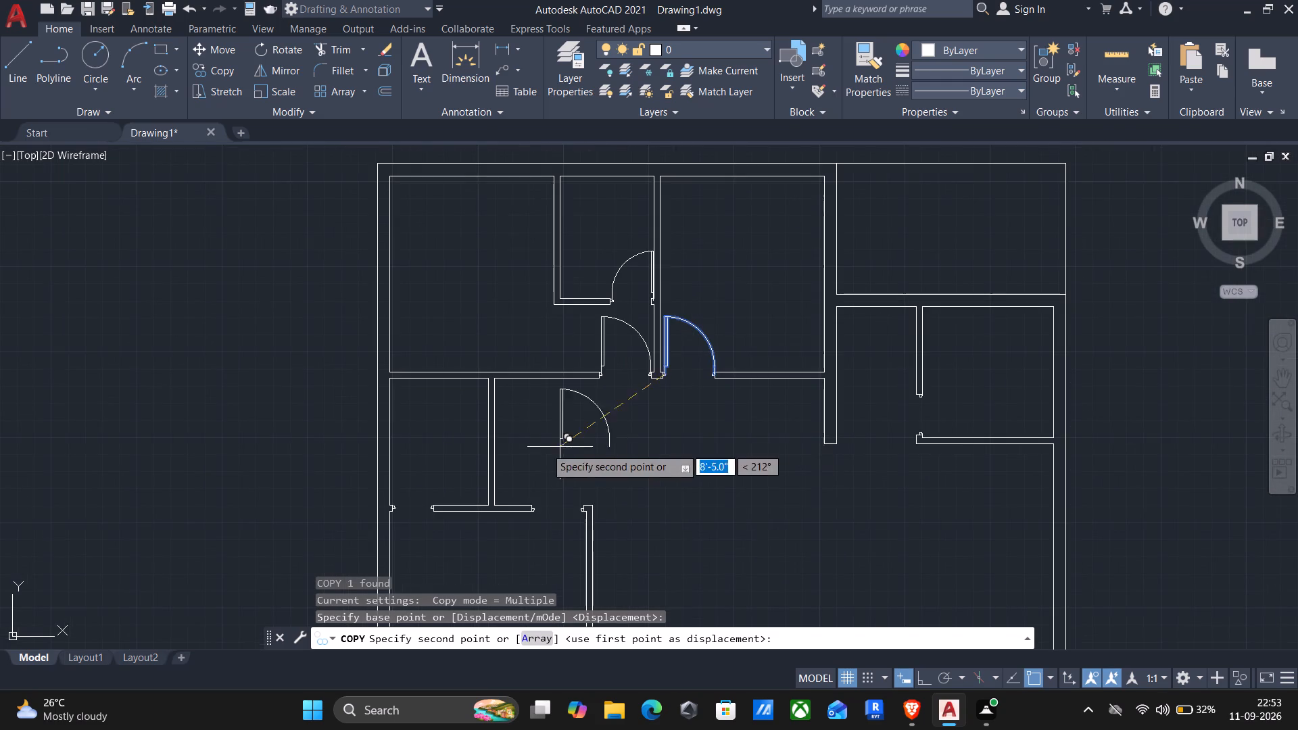
middle_drag(537, 449, 638, 372)
scroll(460, 447, up, 3)
scroll(571, 331, up, 4)
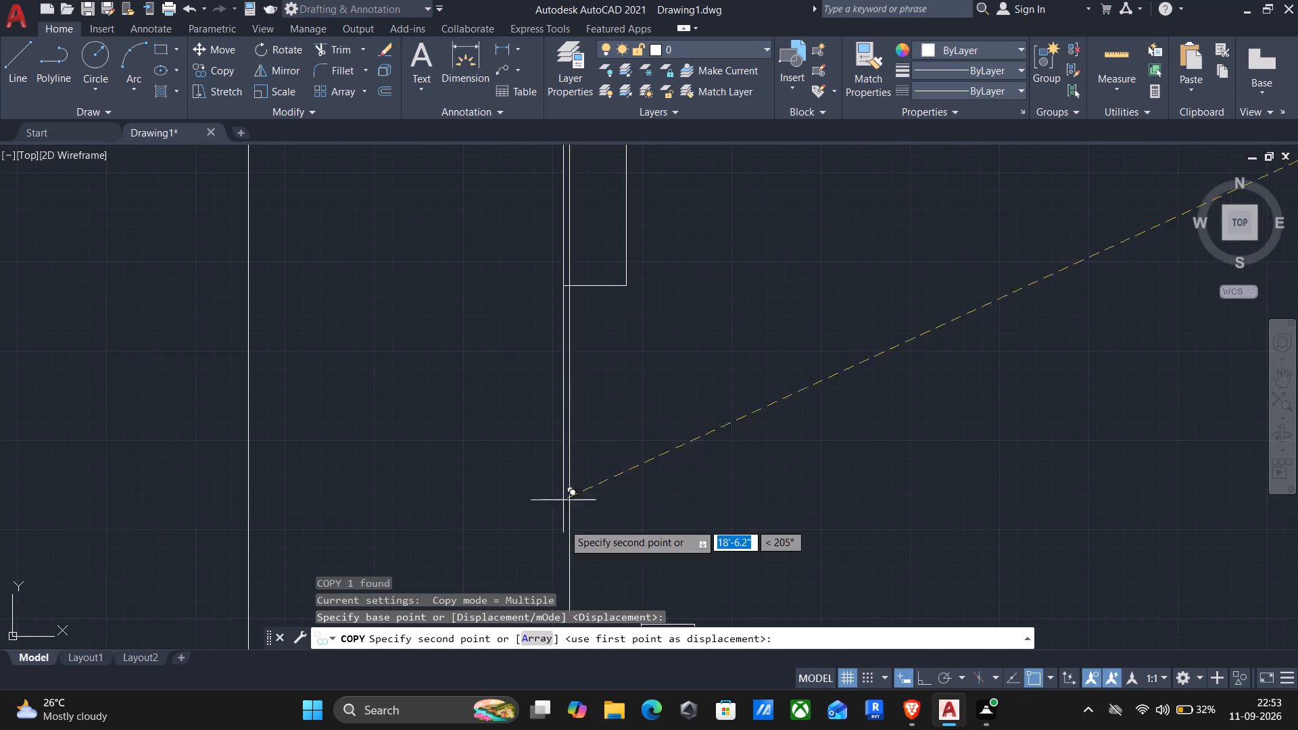
scroll(625, 383, down, 2)
scroll(665, 504, up, 3)
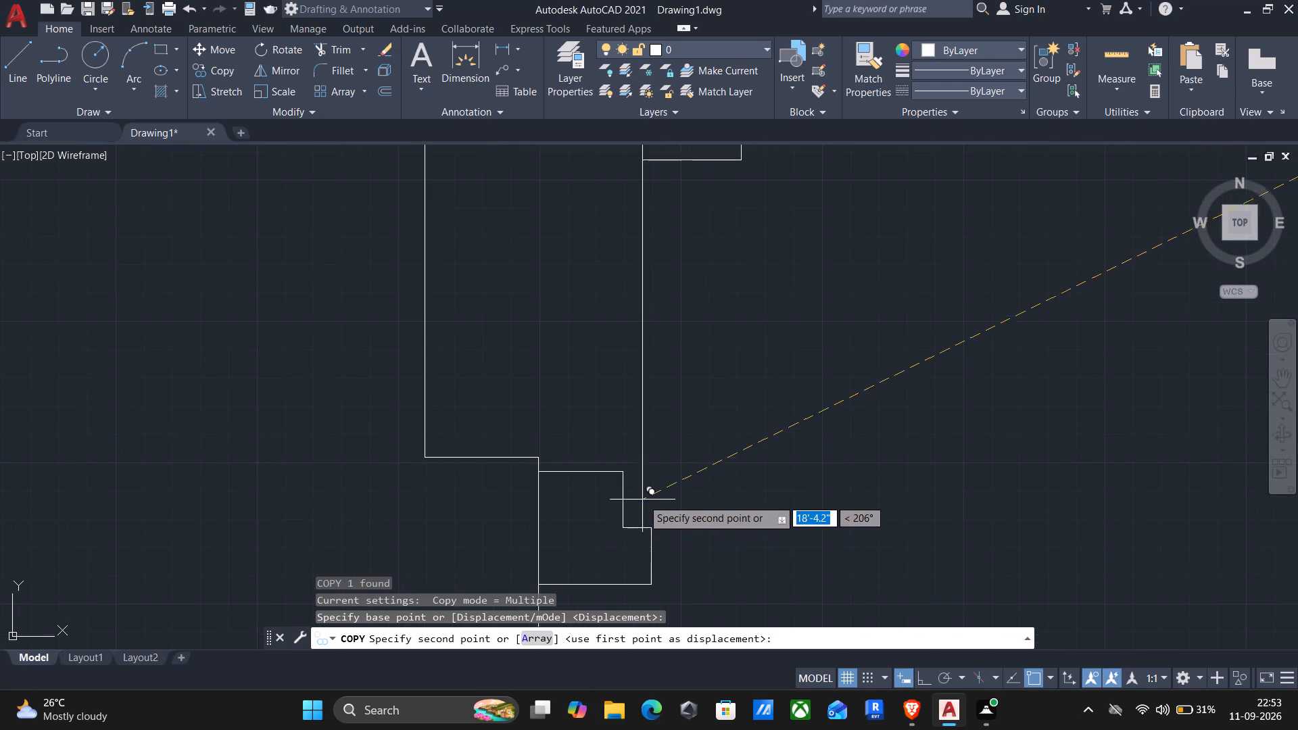
click(620, 533)
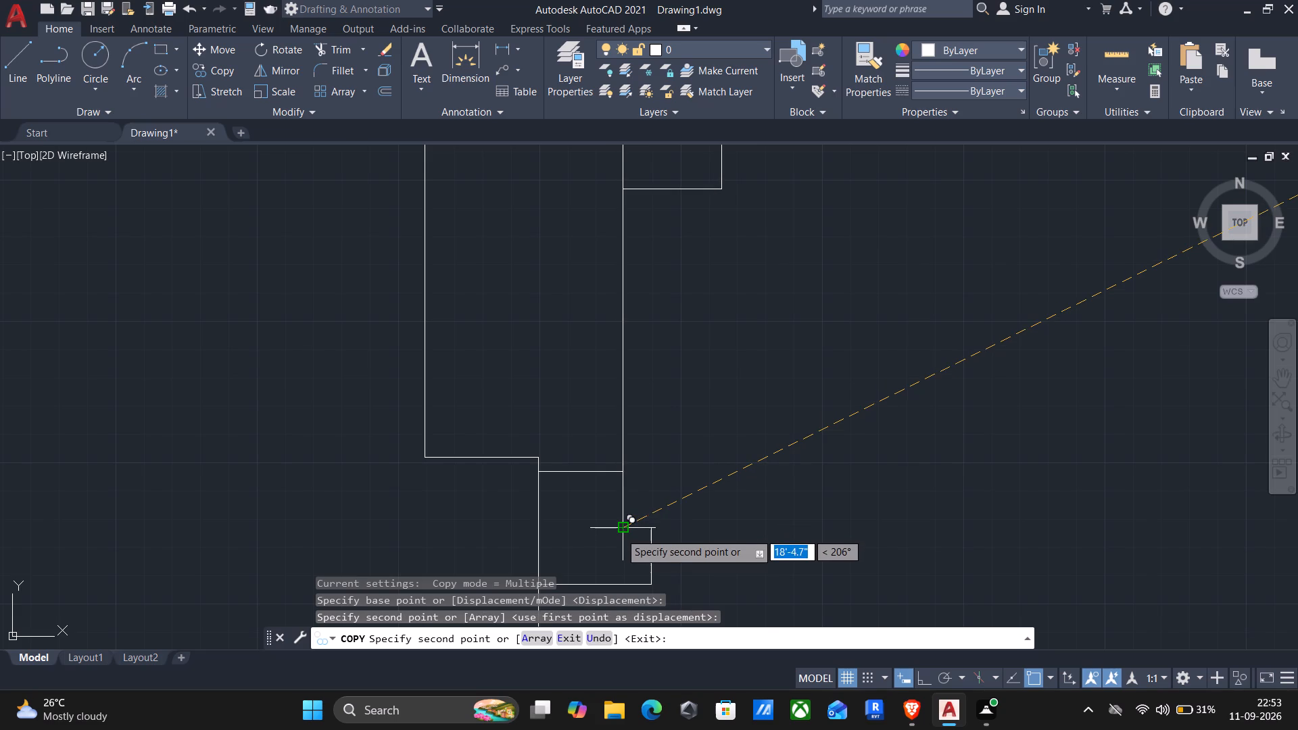
Place another copy of the door at the left jamb's notch in the opening just east of the small left room.
scroll(775, 477, down, 1)
scroll(904, 474, down, 1)
middle_drag(905, 474, 794, 487)
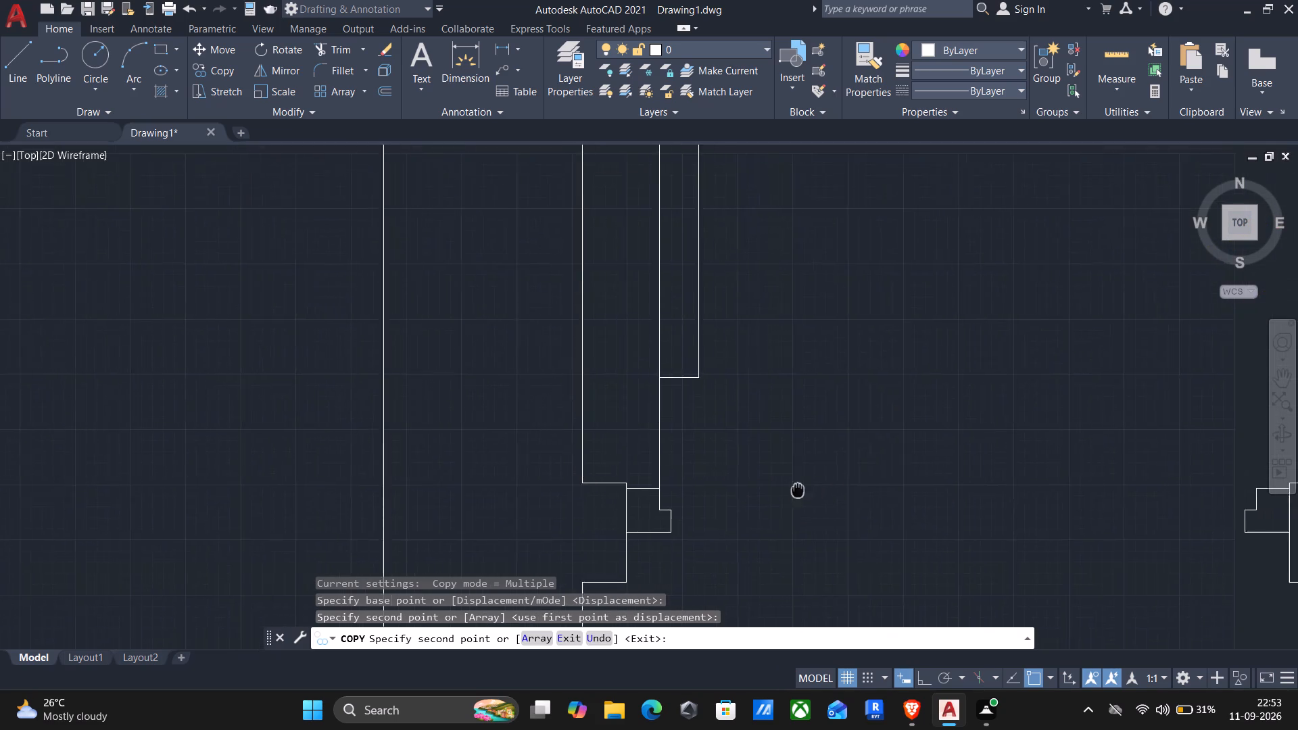
middle_drag(794, 487, 754, 460)
scroll(752, 458, down, 1)
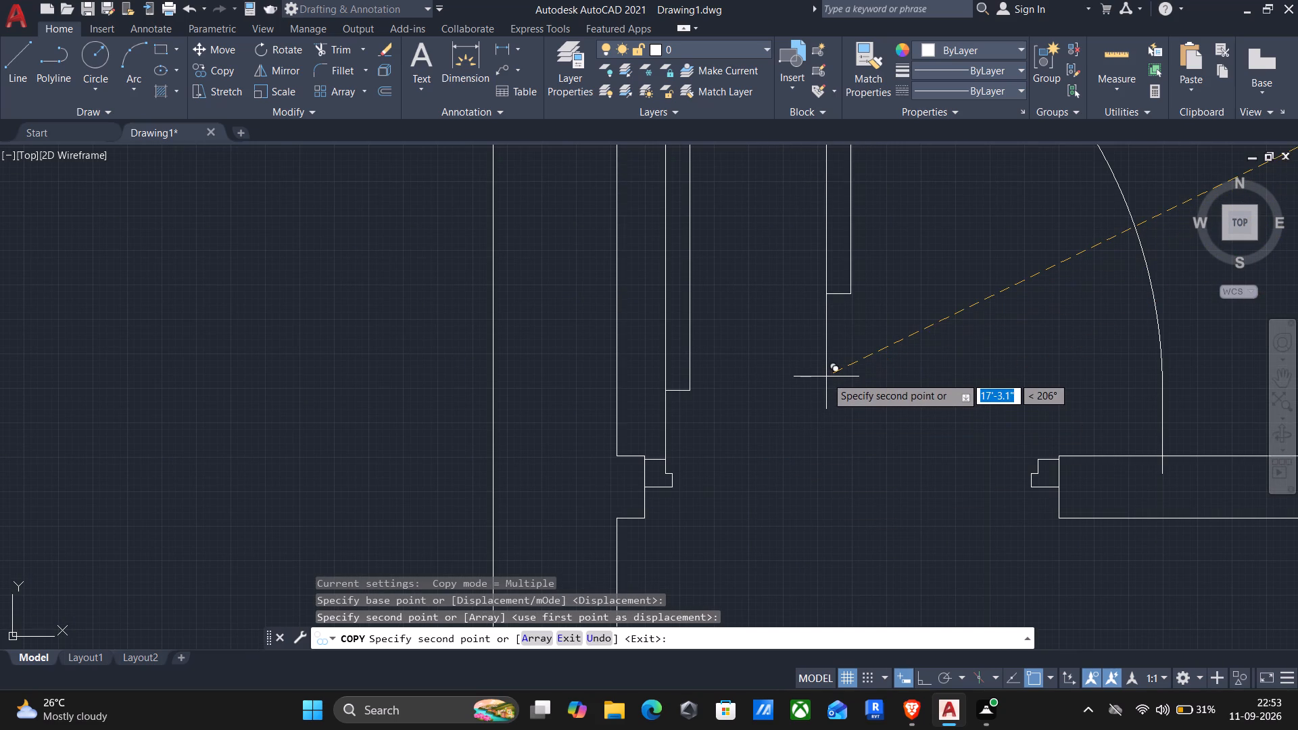
scroll(826, 375, down, 2)
scroll(997, 491, down, 2)
middle_drag(962, 522, 960, 522)
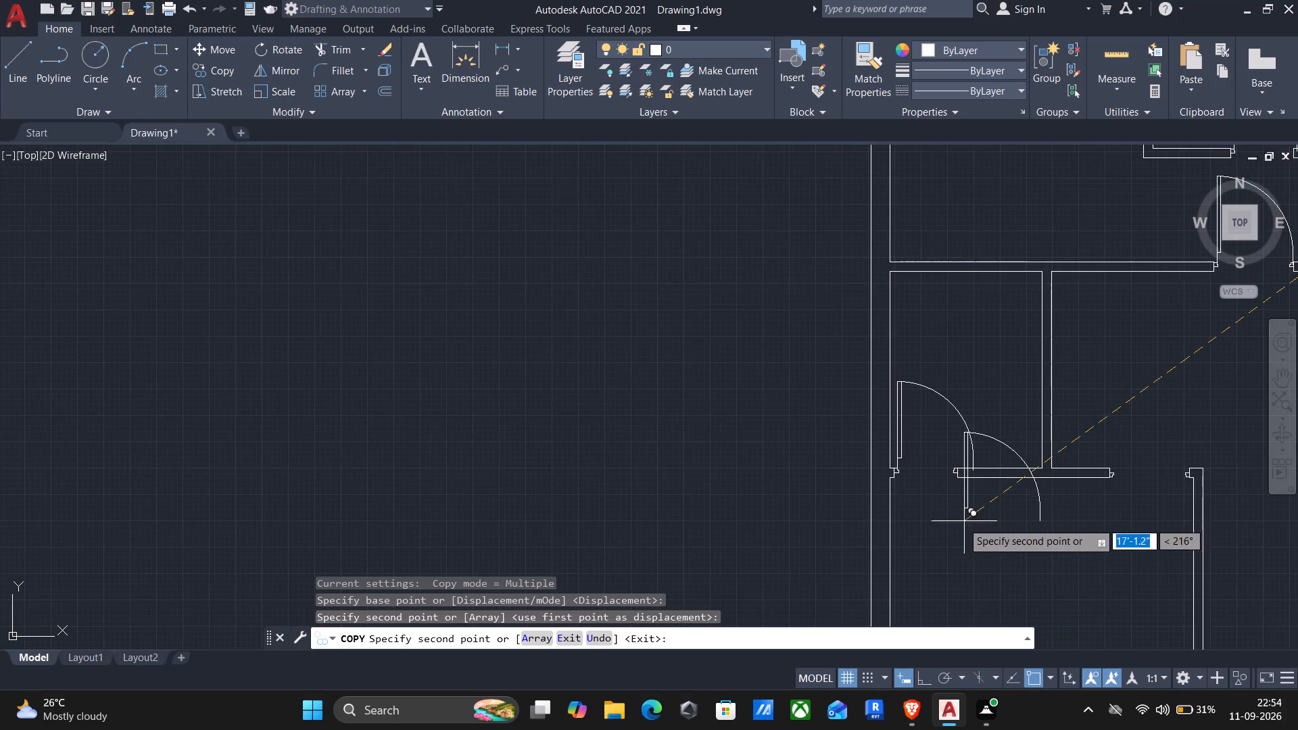
middle_drag(960, 522, 827, 458)
scroll(1051, 409, up, 3)
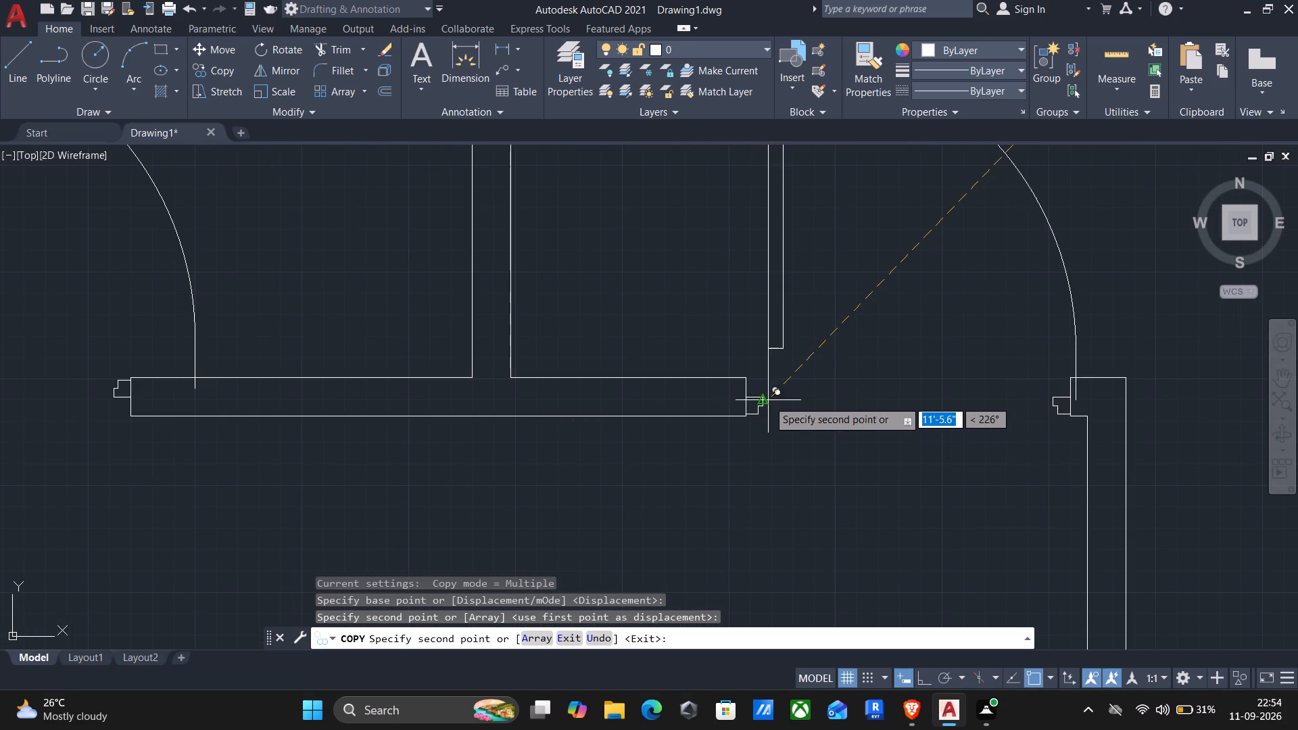
scroll(765, 407, up, 4)
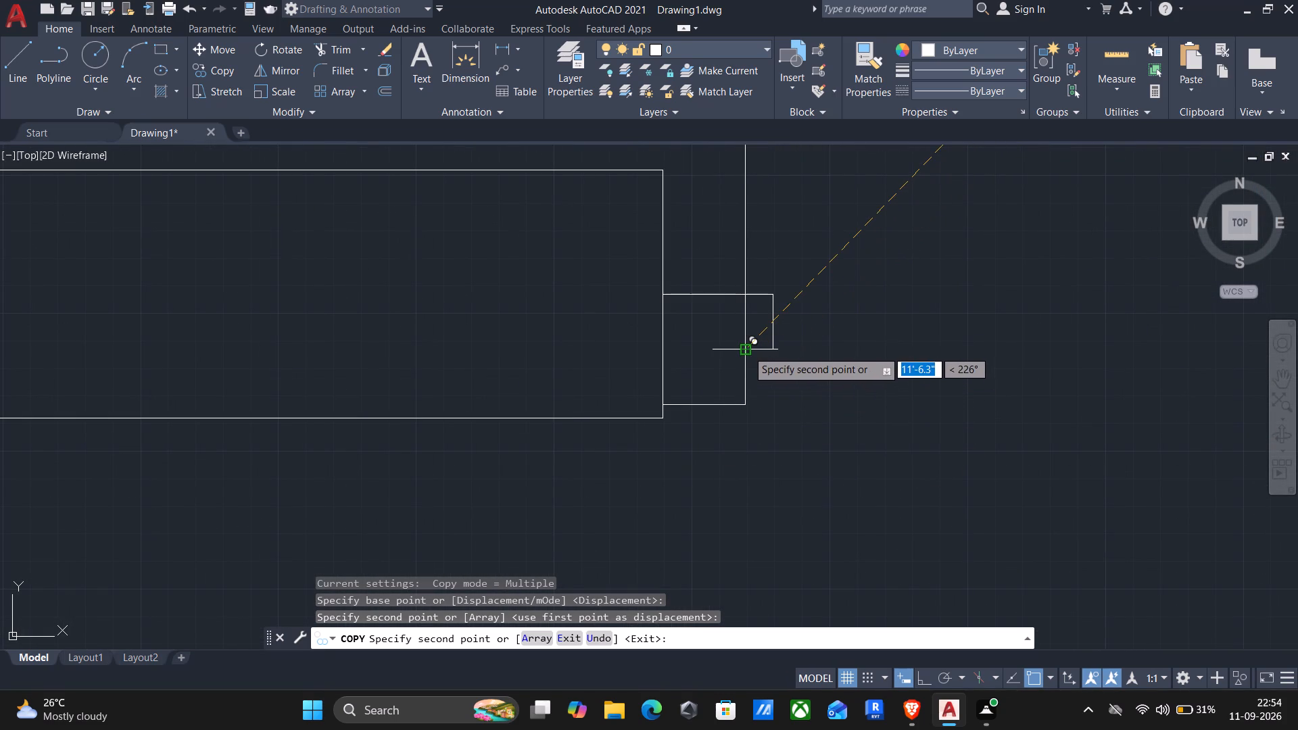
click(747, 350)
key(Escape)
Flip the door east of the small left room vertically and horizontally so it swings downward from the right jamb.
scroll(756, 365, down, 3)
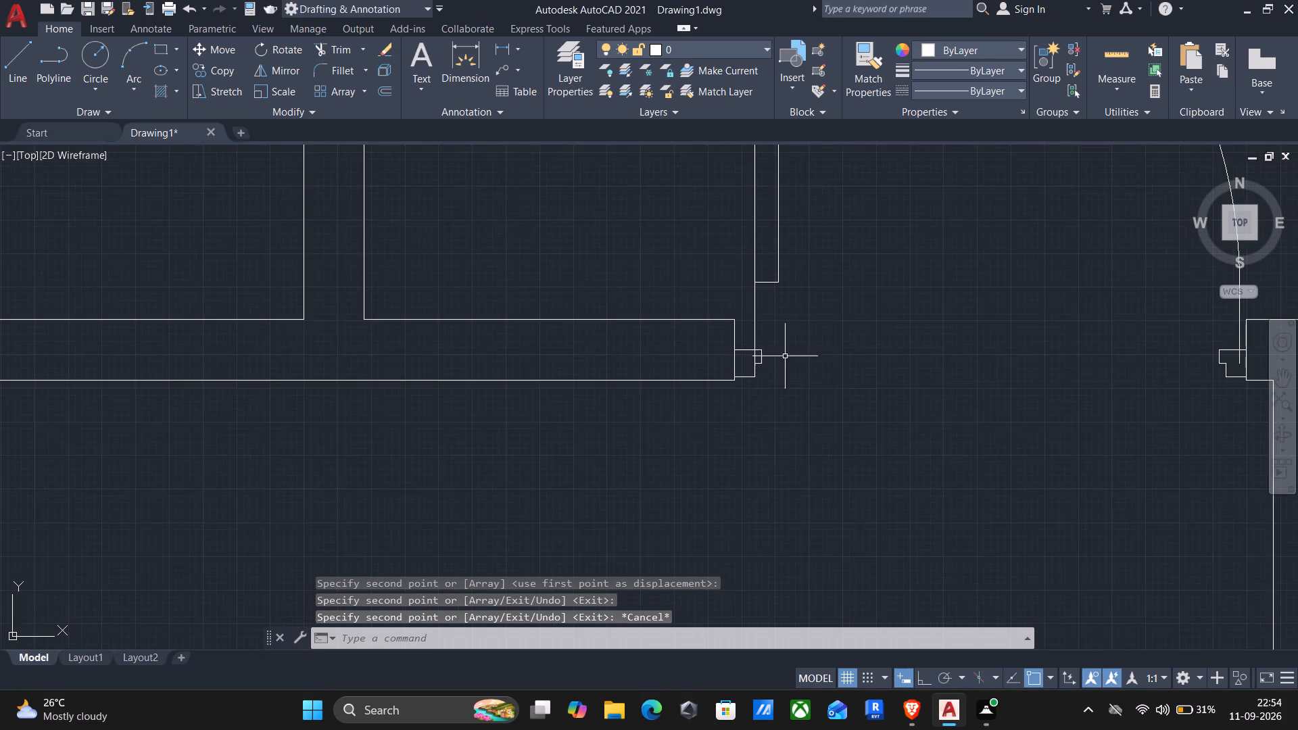
scroll(788, 351, down, 3)
click(835, 228)
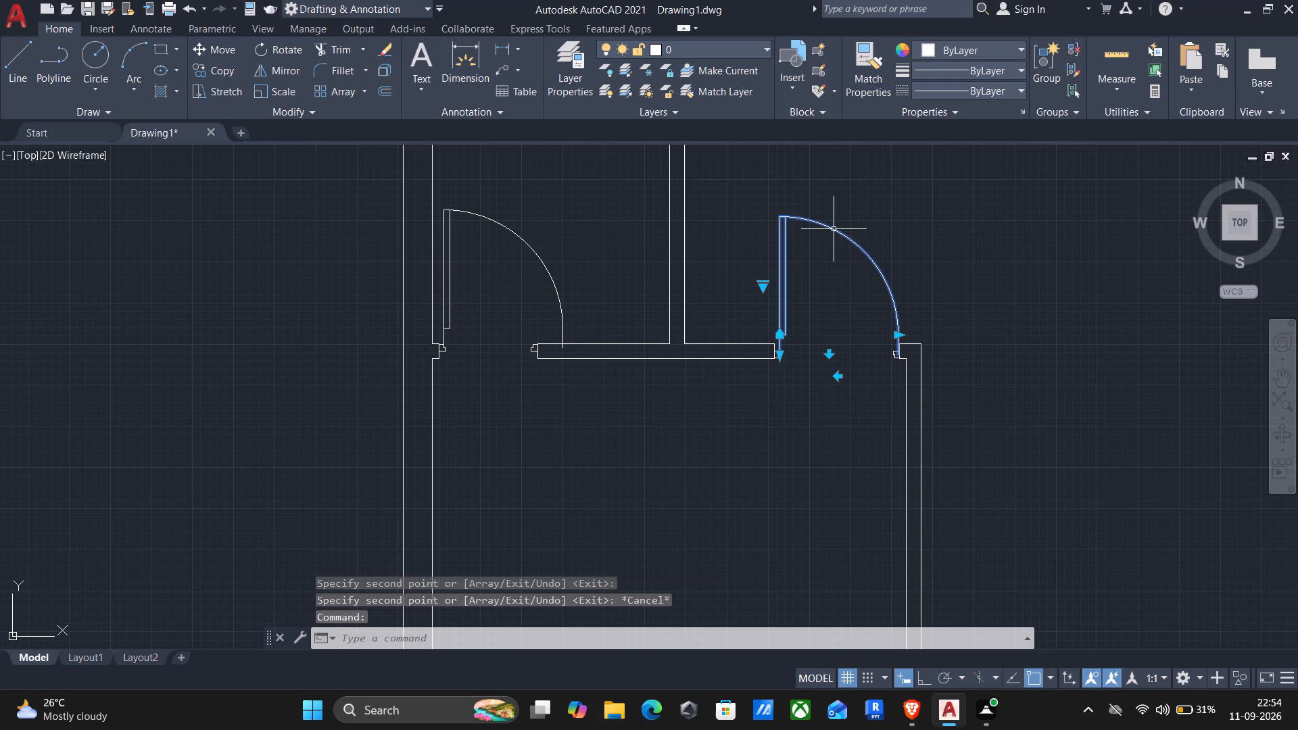
click(827, 357)
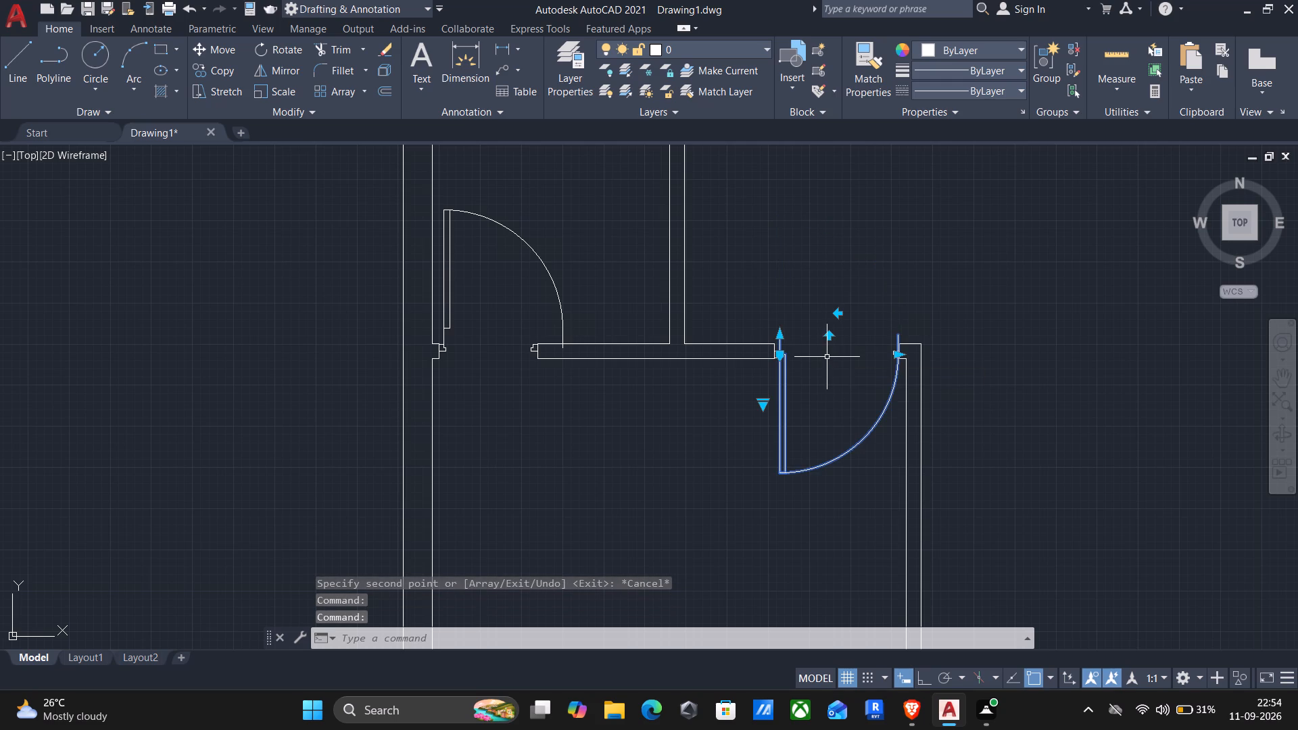
click(838, 310)
scroll(769, 401, up, 2)
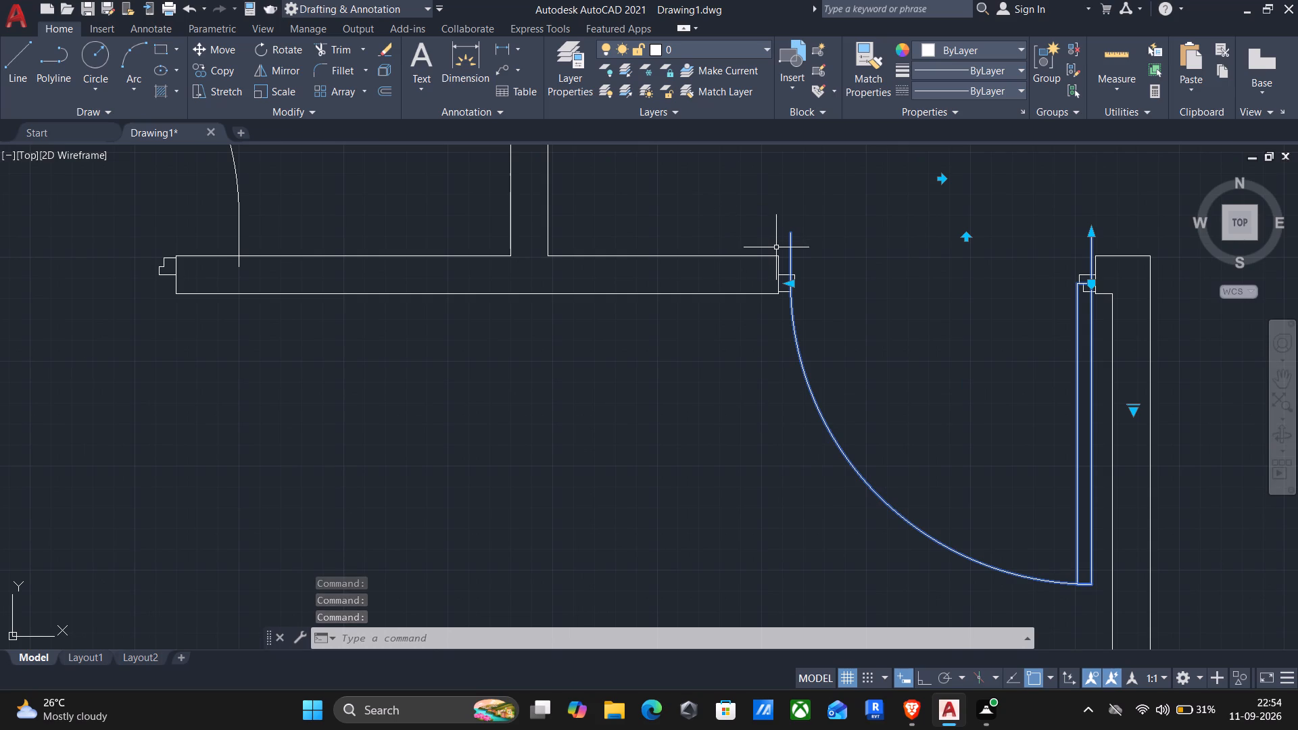
key(Escape)
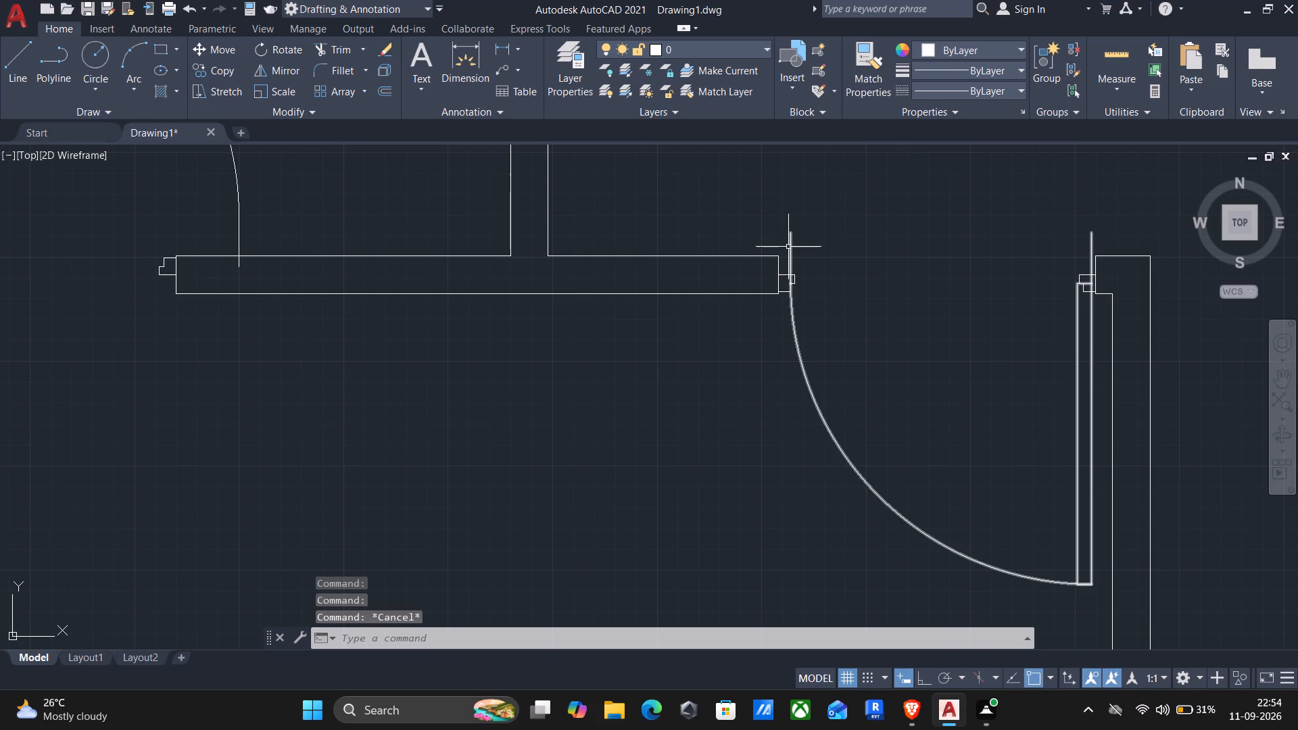
Move the flipped door from its hinge-side upper endpoint to the right jamb's notch corner.
click(789, 247)
key(m)
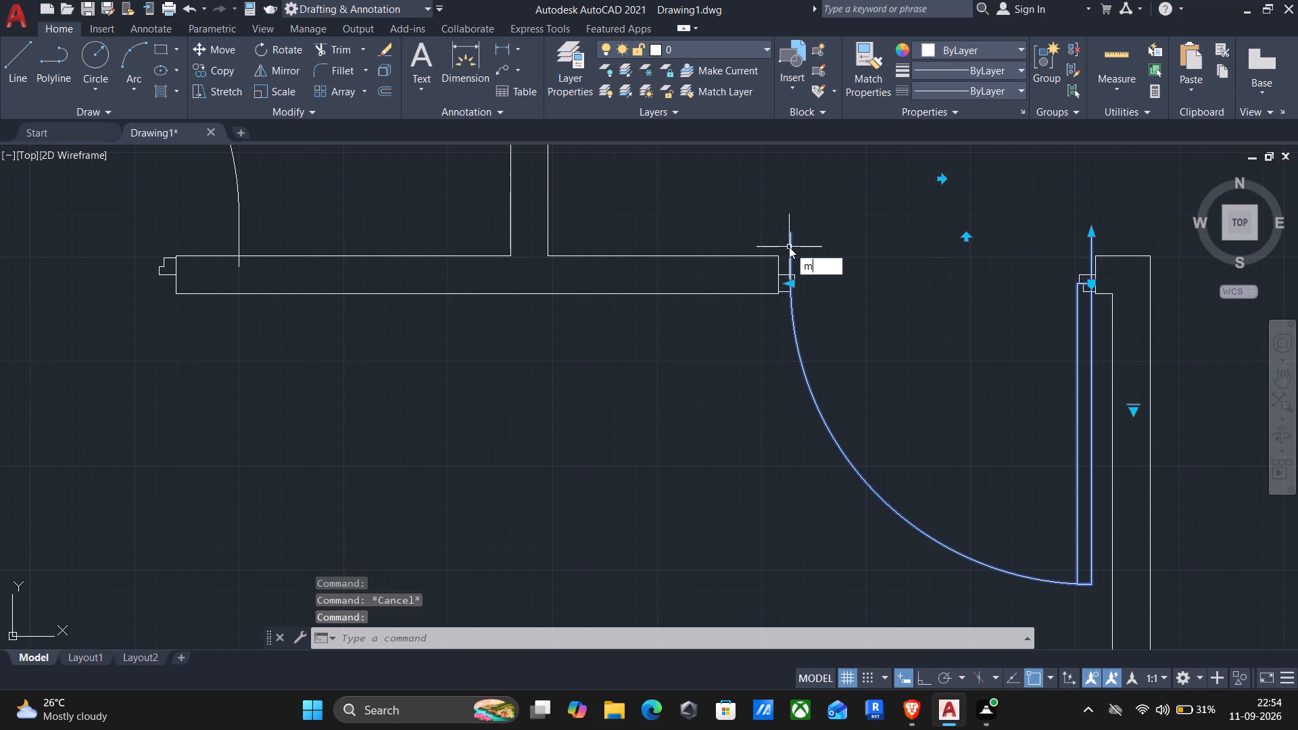
key(Return)
scroll(1105, 262, up, 2)
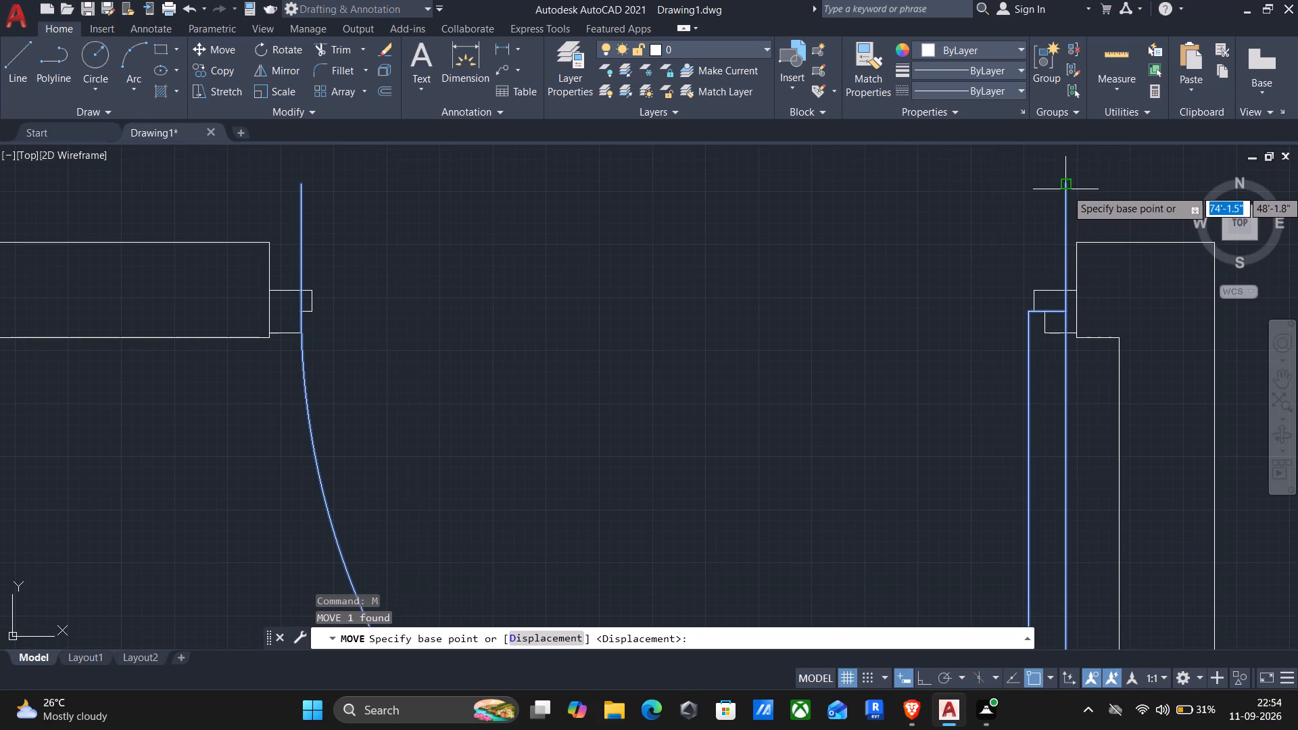
click(1069, 187)
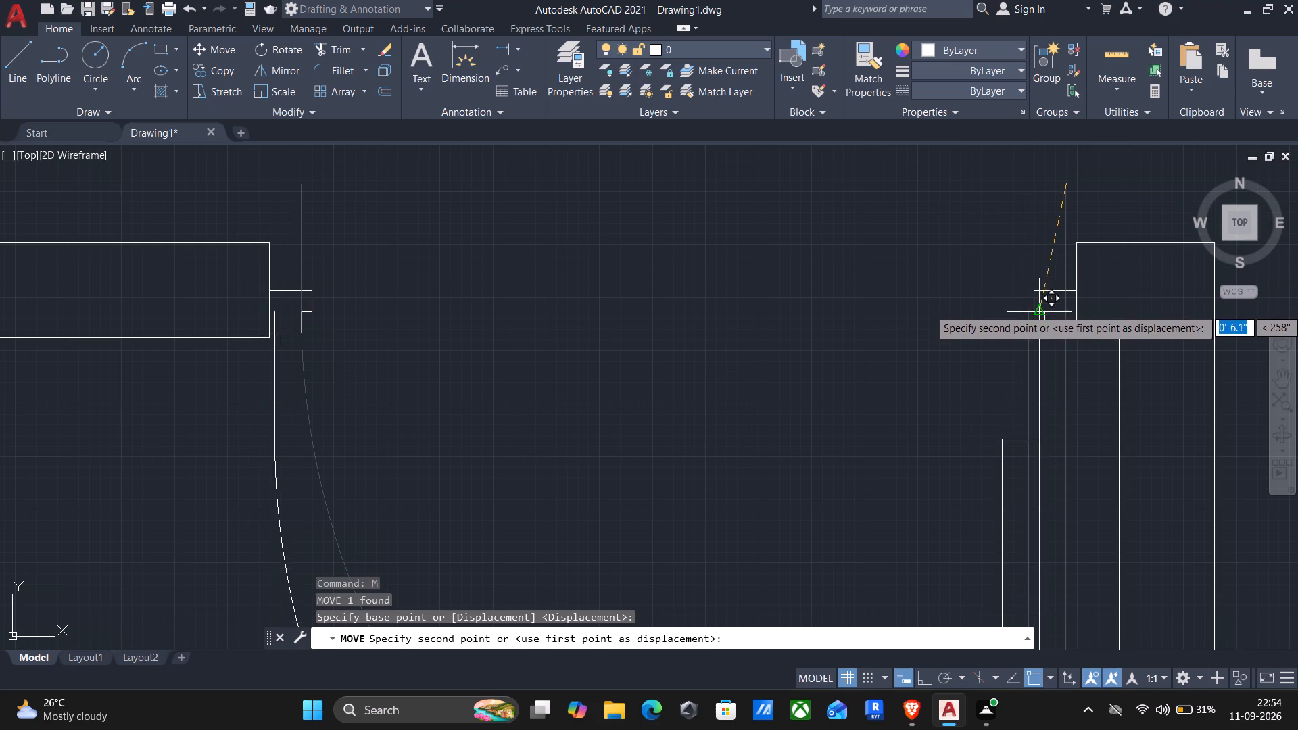
scroll(1038, 311, up, 3)
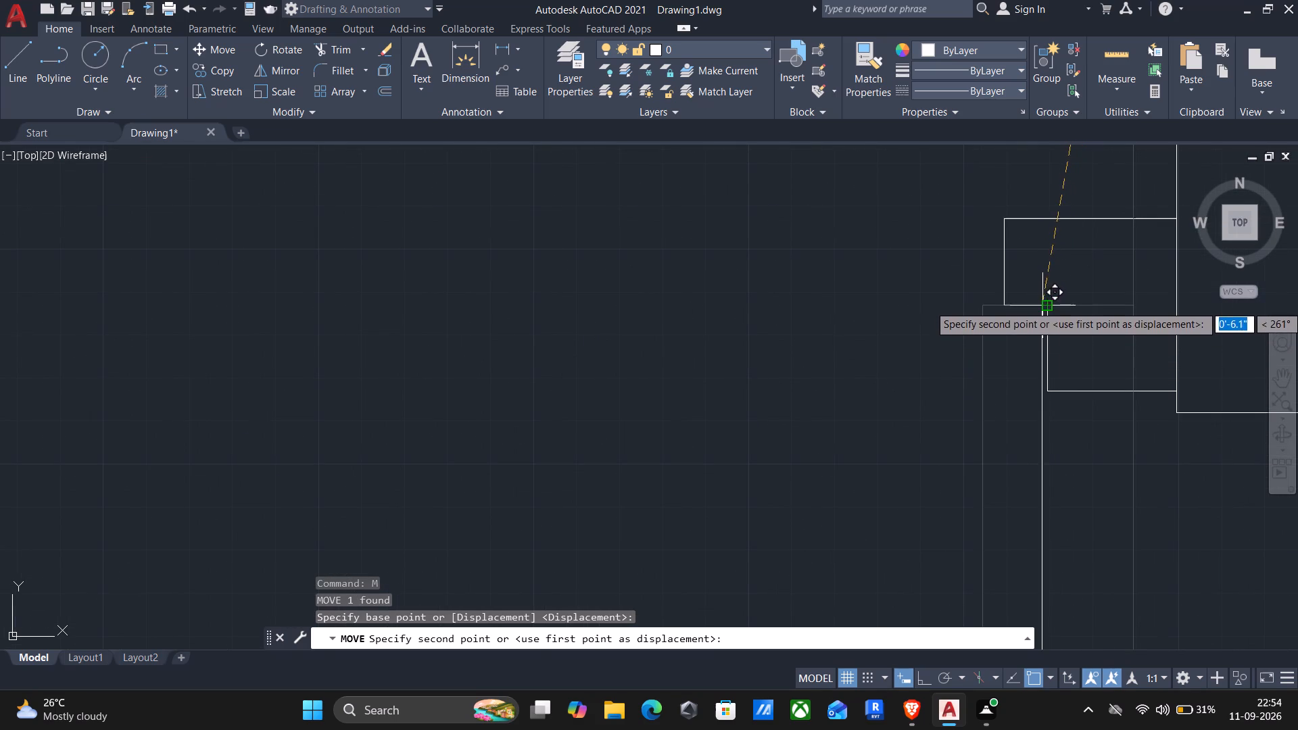
click(1044, 304)
scroll(908, 320, down, 4)
scroll(860, 345, down, 2)
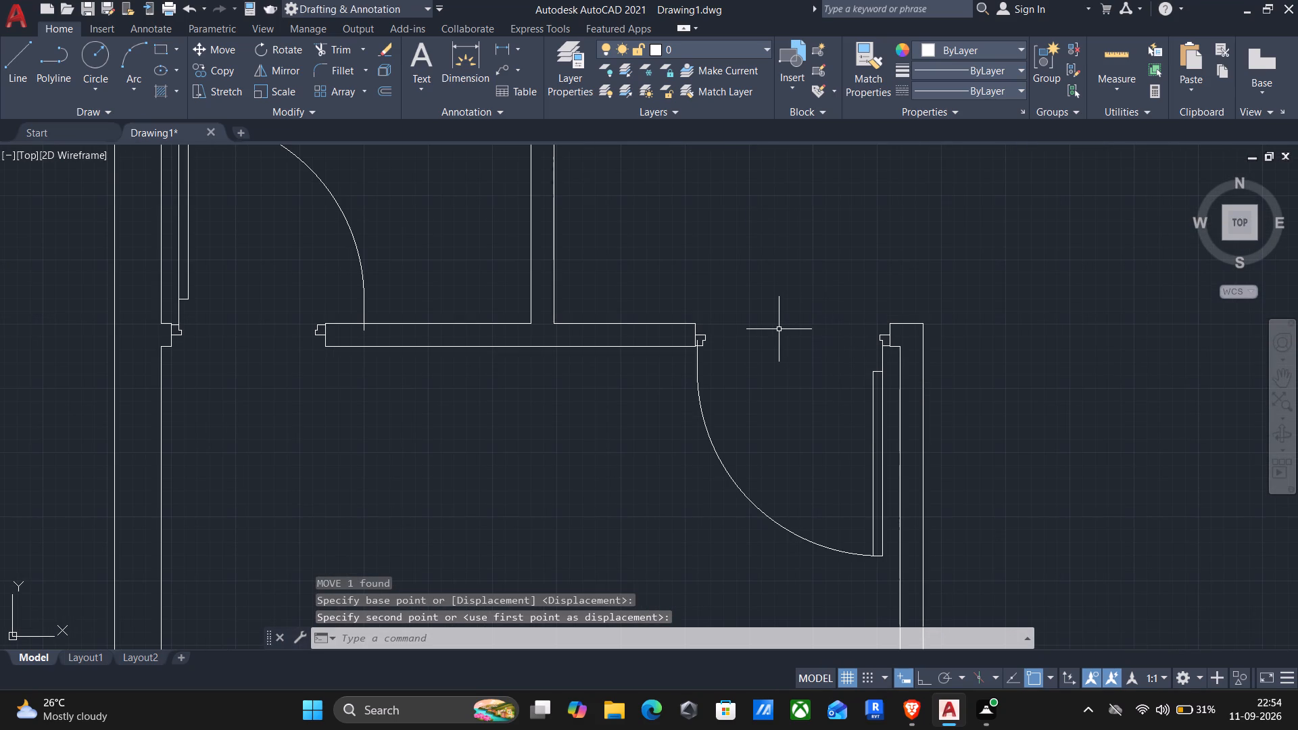
key(Escape)
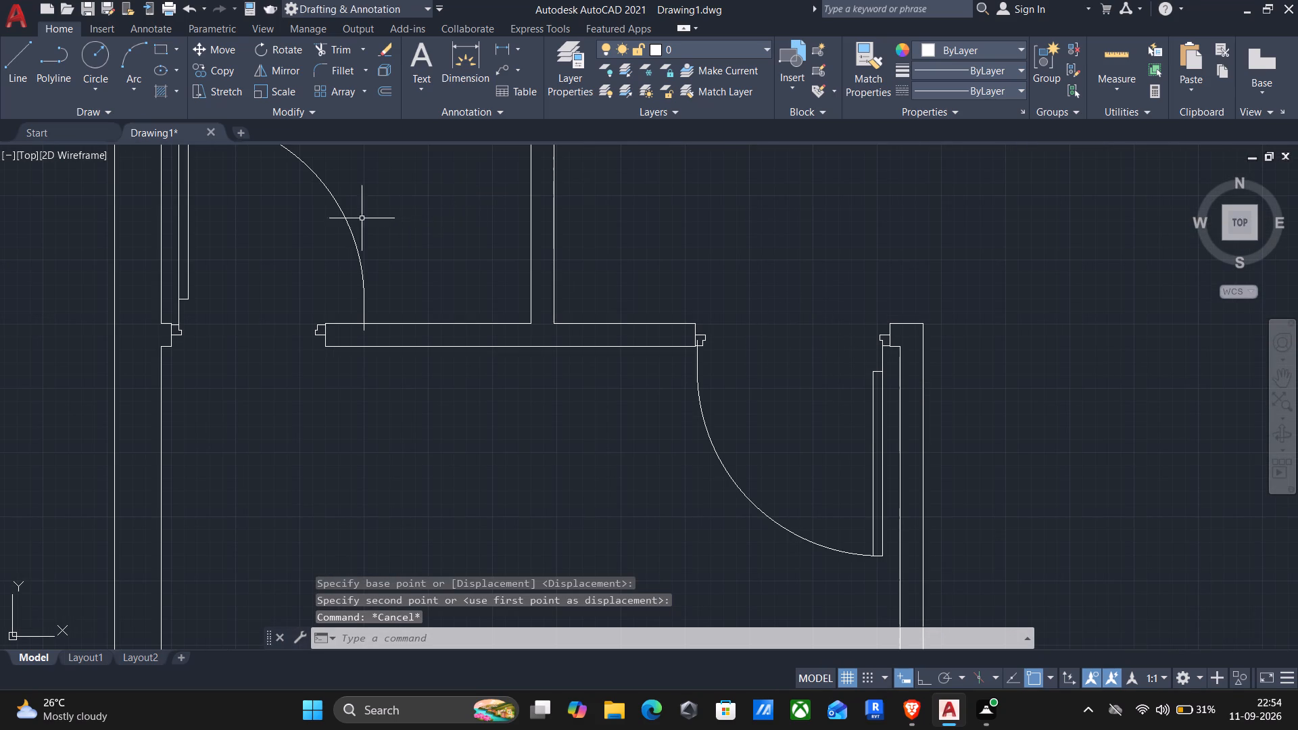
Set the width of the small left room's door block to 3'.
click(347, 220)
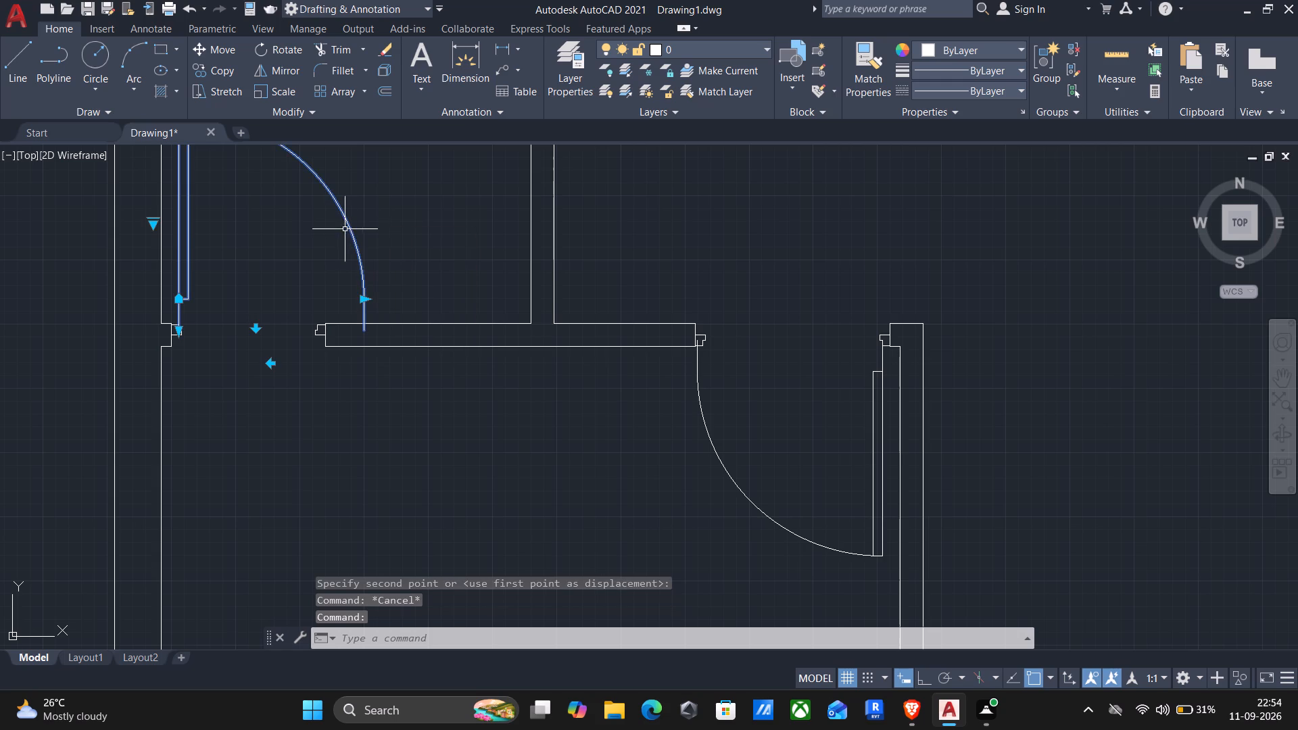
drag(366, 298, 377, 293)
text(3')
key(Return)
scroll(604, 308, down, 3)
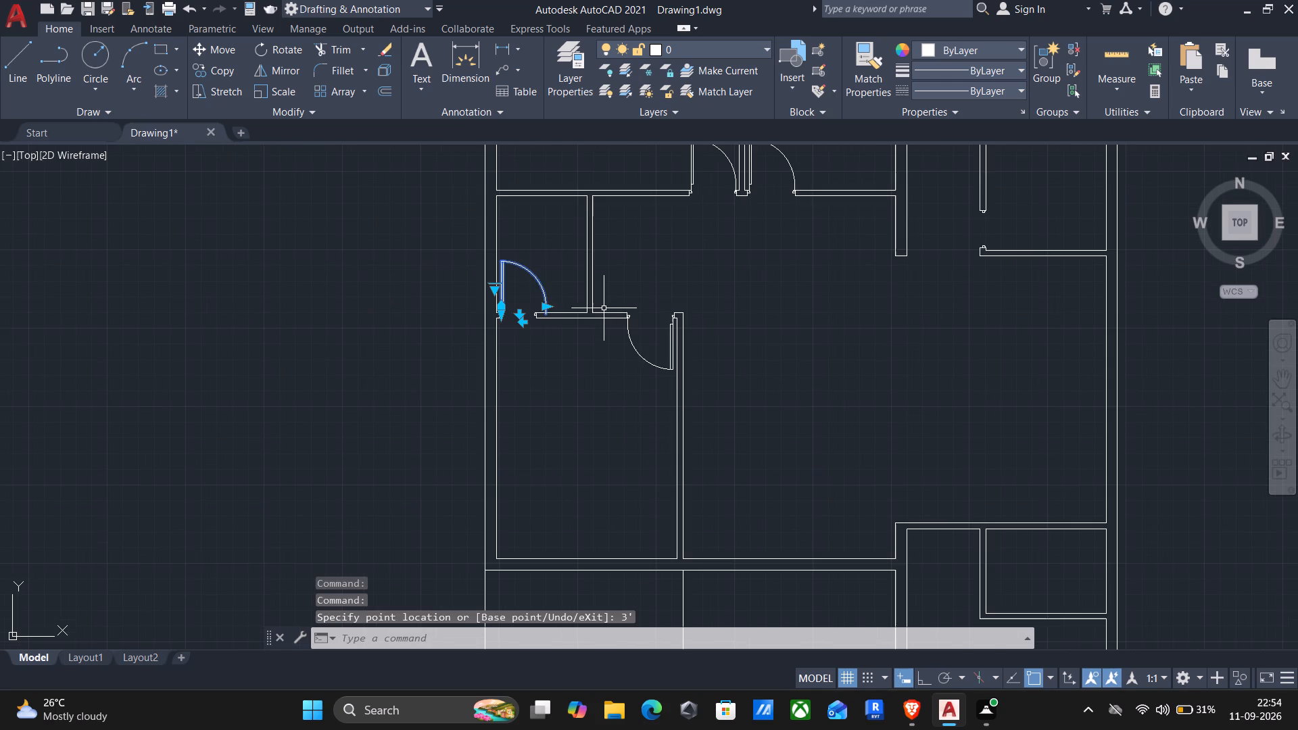
Set the width of the small left room's door block to 2'6".
scroll(514, 301, up, 3)
scroll(646, 358, up, 2)
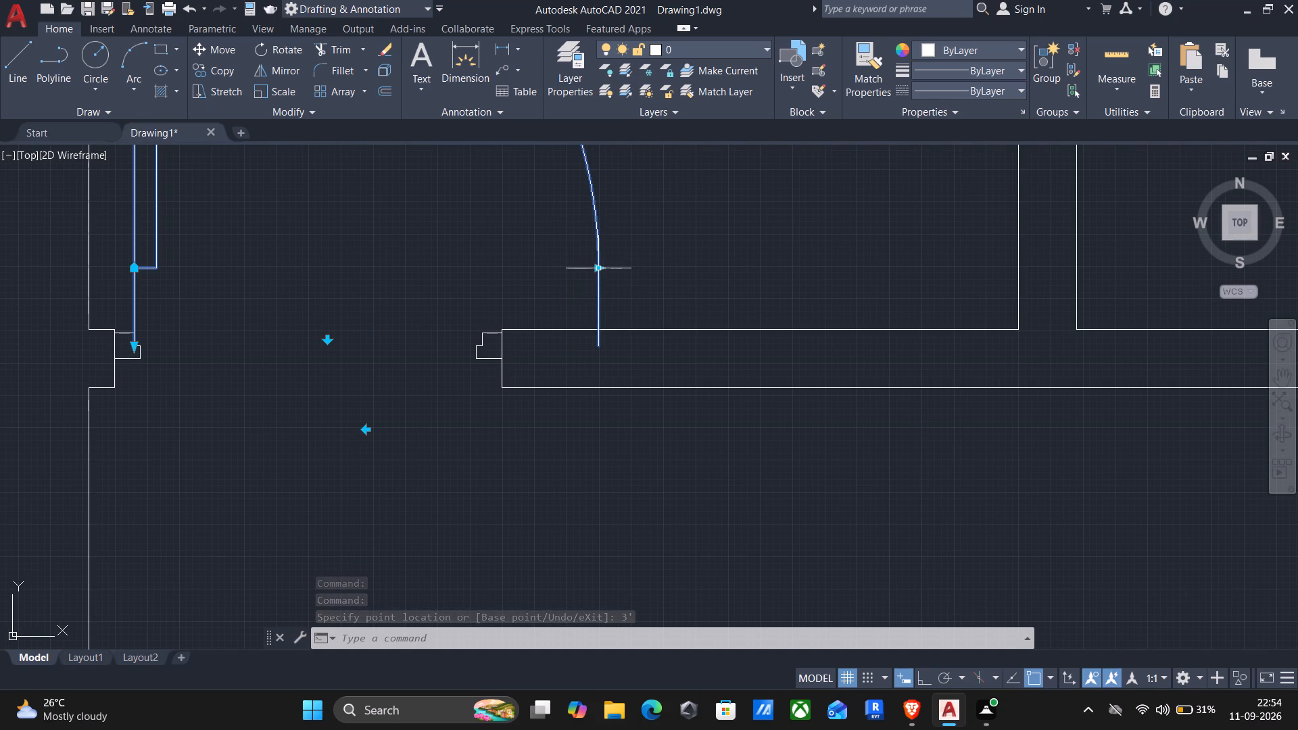
click(598, 268)
text(2')
key(6)
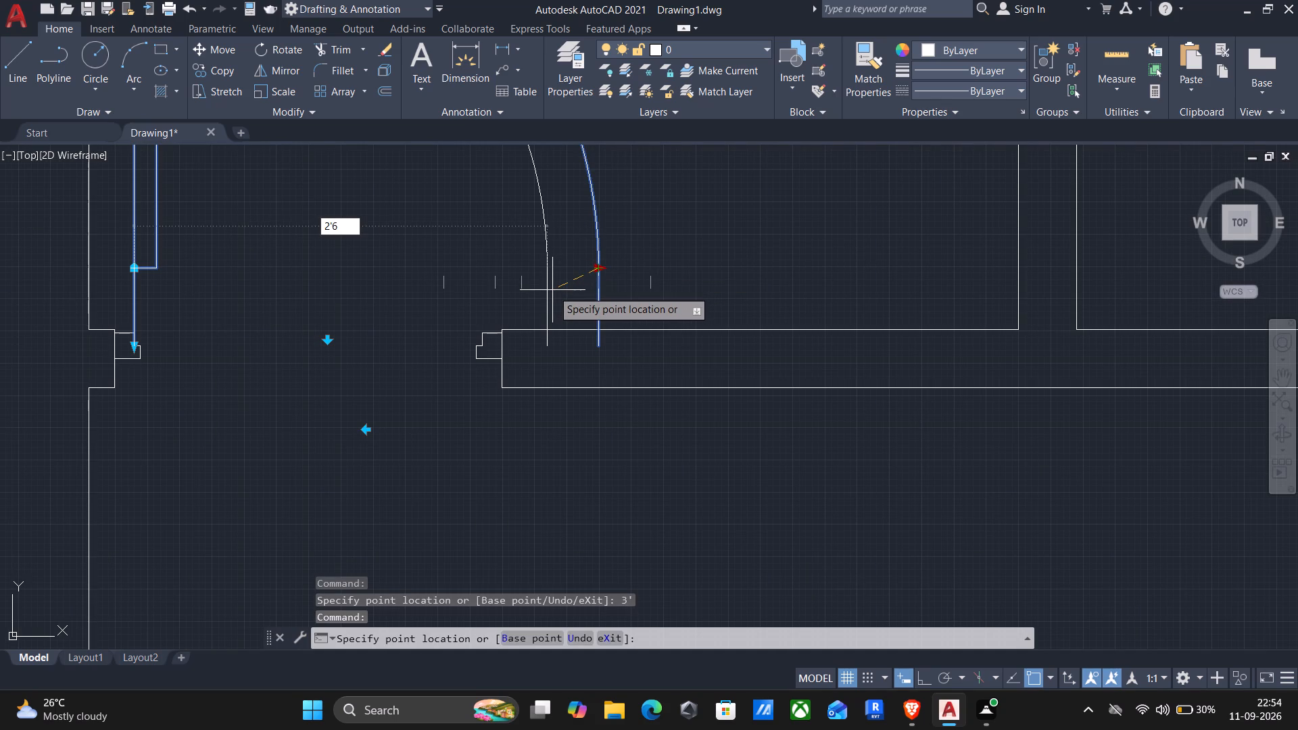
key(shift+quotedbl)
key(Return)
scroll(554, 293, down, 2)
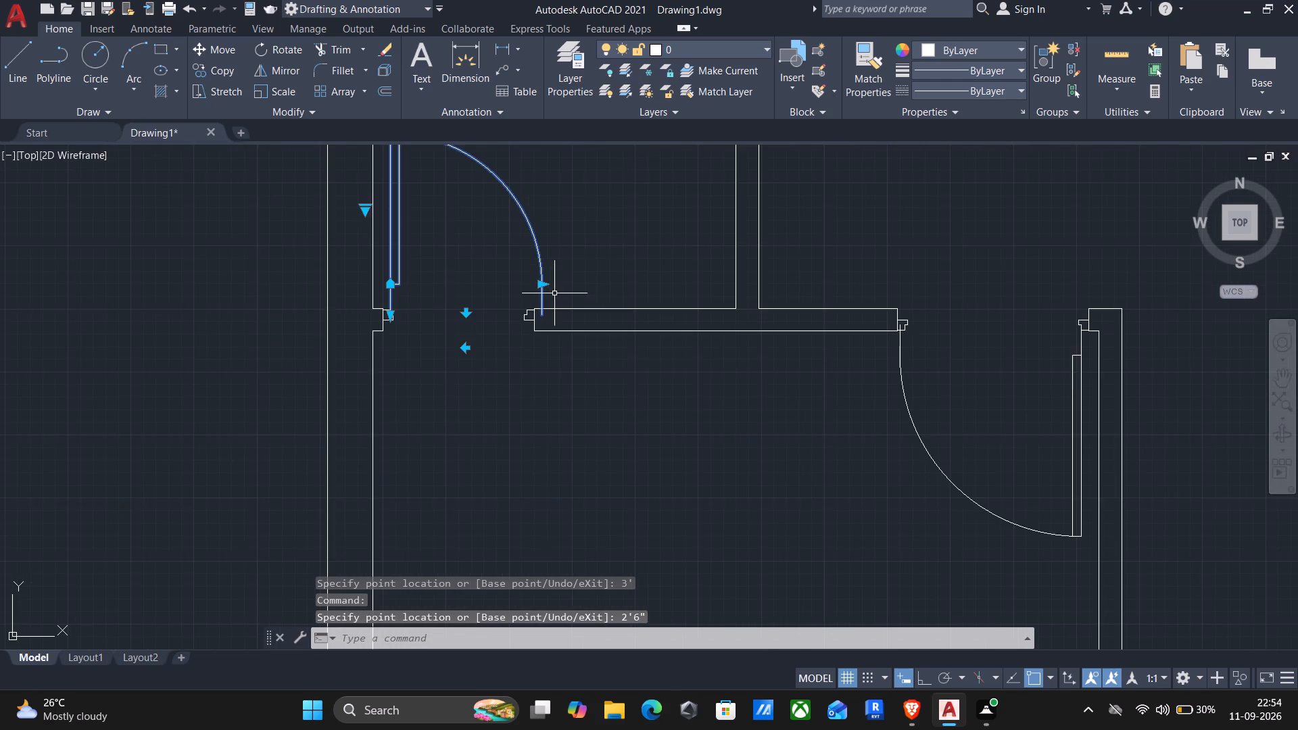
scroll(554, 291, down, 2)
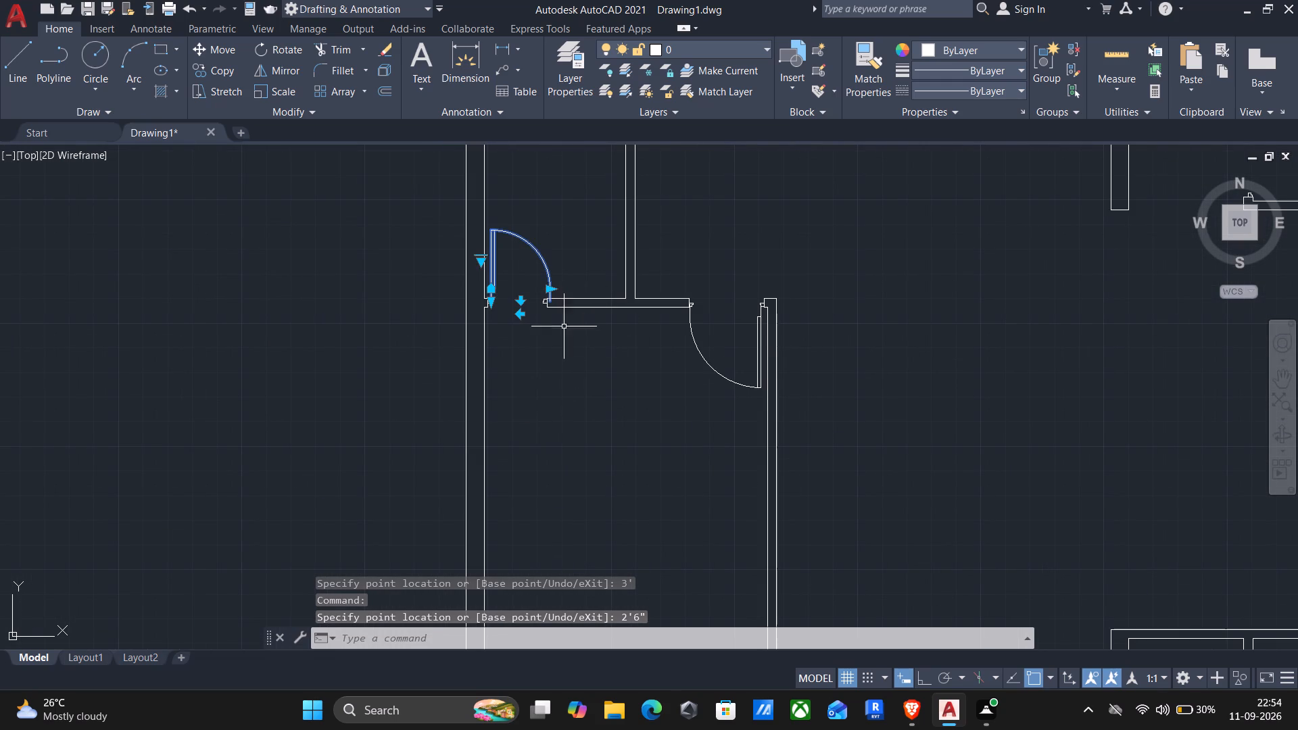
Rotate the northwest door of the four spare blocks east of the plan 90° clockwise about its hinge-side lower endpoint, with Ortho on.
key(Escape)
scroll(566, 349, down, 1)
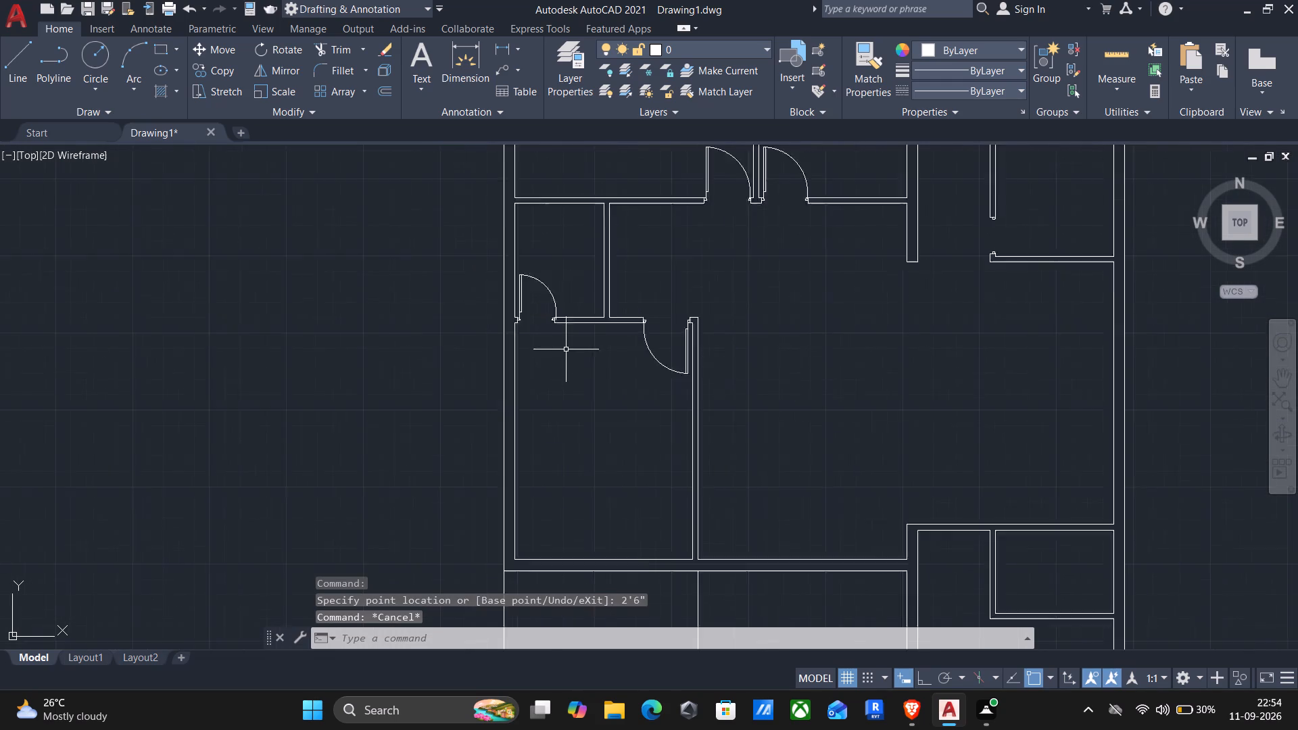
scroll(566, 349, down, 1)
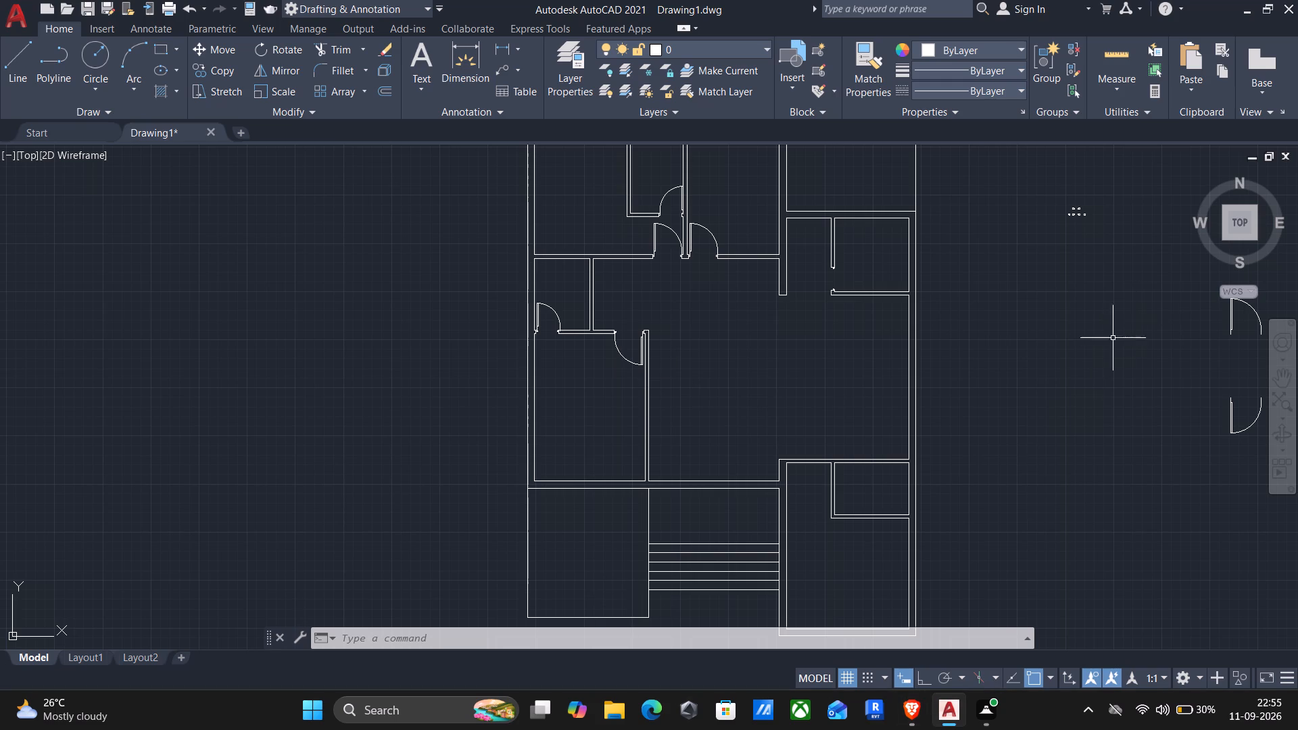
middle_drag(1096, 354, 926, 307)
scroll(923, 381, up, 1)
scroll(934, 300, down, 3)
middle_click(969, 298)
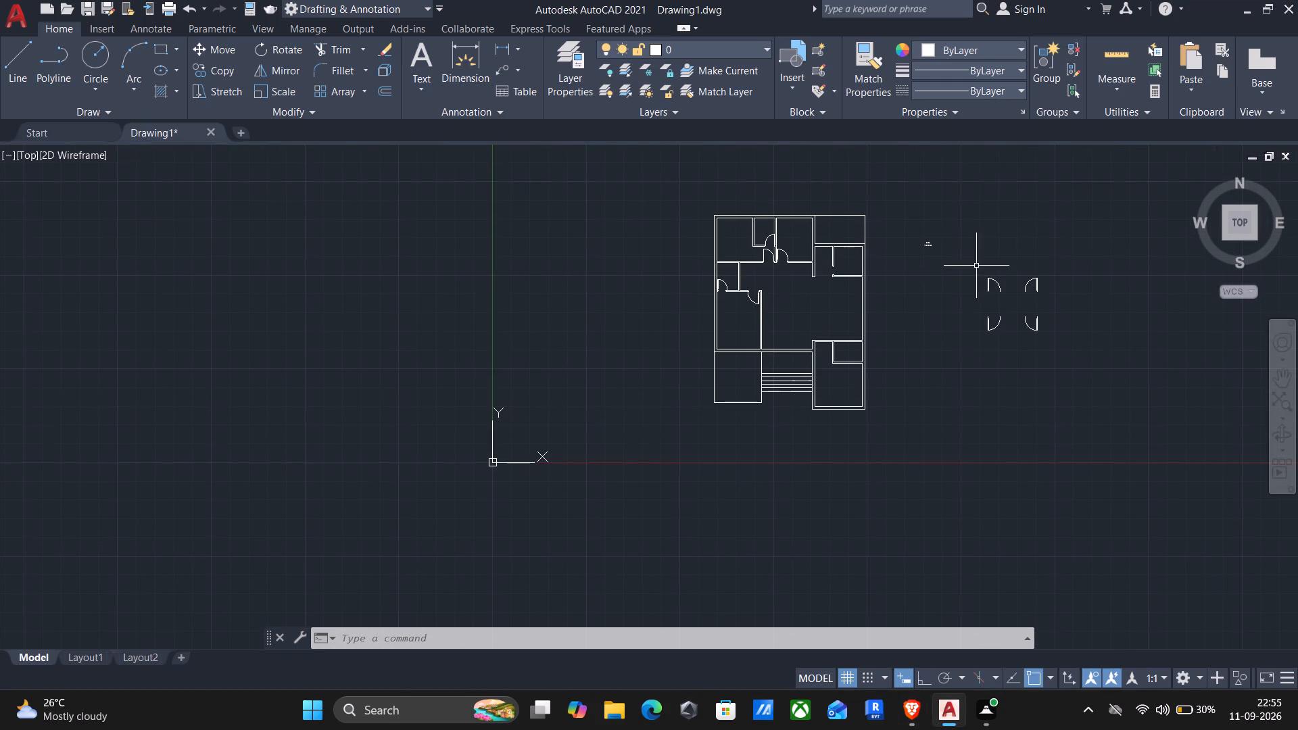
scroll(952, 270, up, 2)
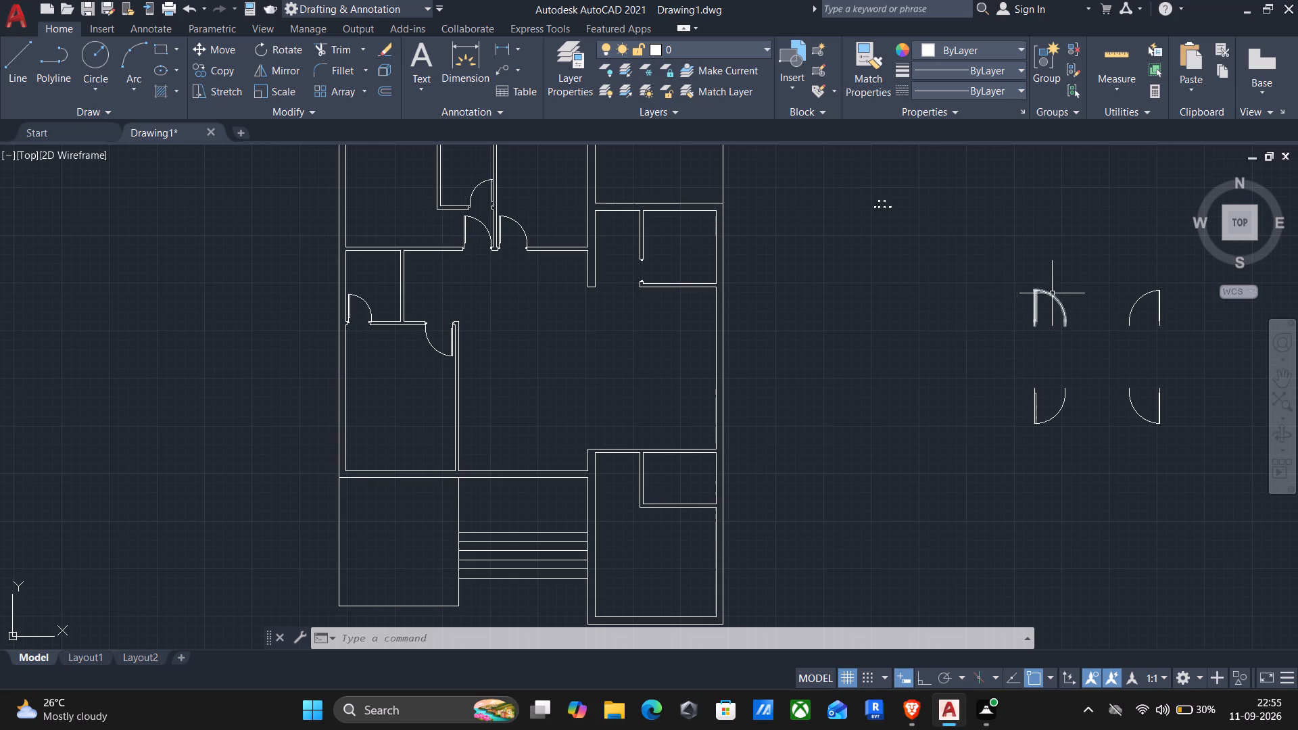
click(1034, 303)
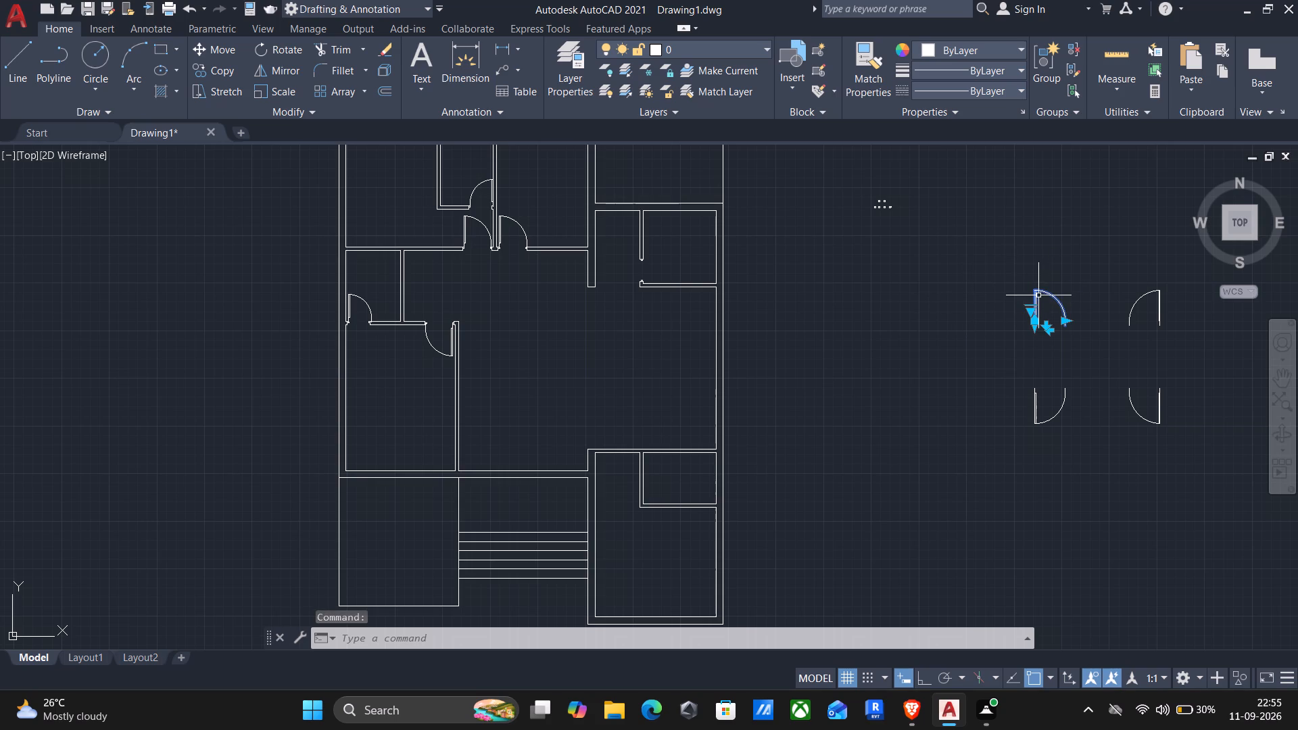
text(ro)
key(Return)
scroll(1070, 321, up, 3)
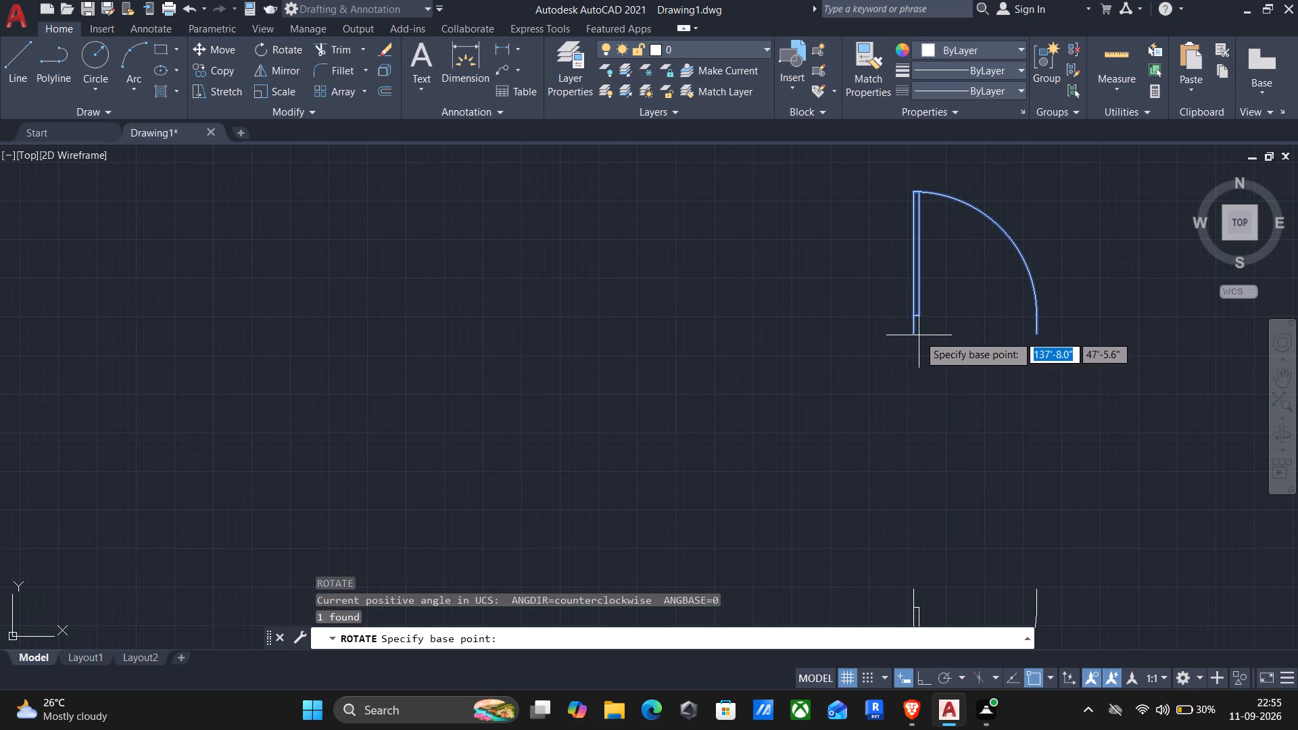
click(914, 337)
key(F8)
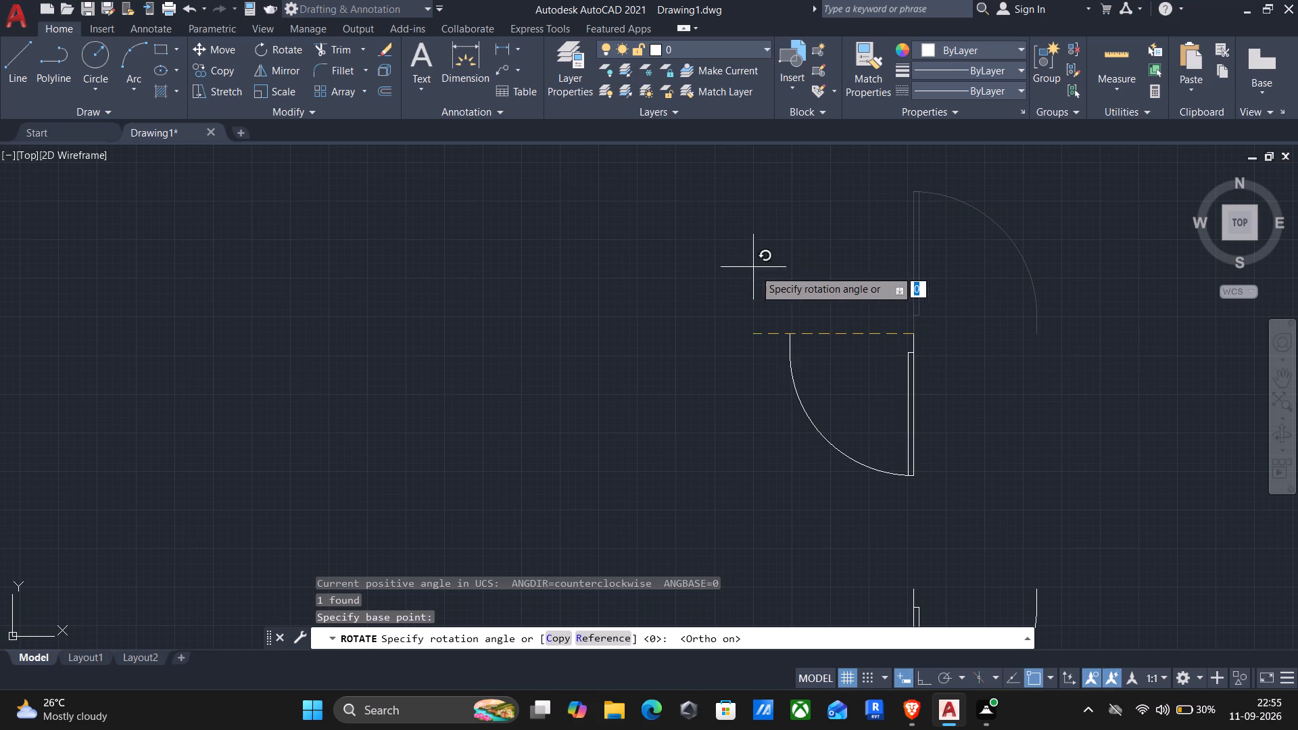
click(818, 483)
Copy the rotated door from its hinge-side endpoint to the upper jamb's notch corner in the small east room's west wall opening, with Ortho off.
scroll(823, 308, down, 2)
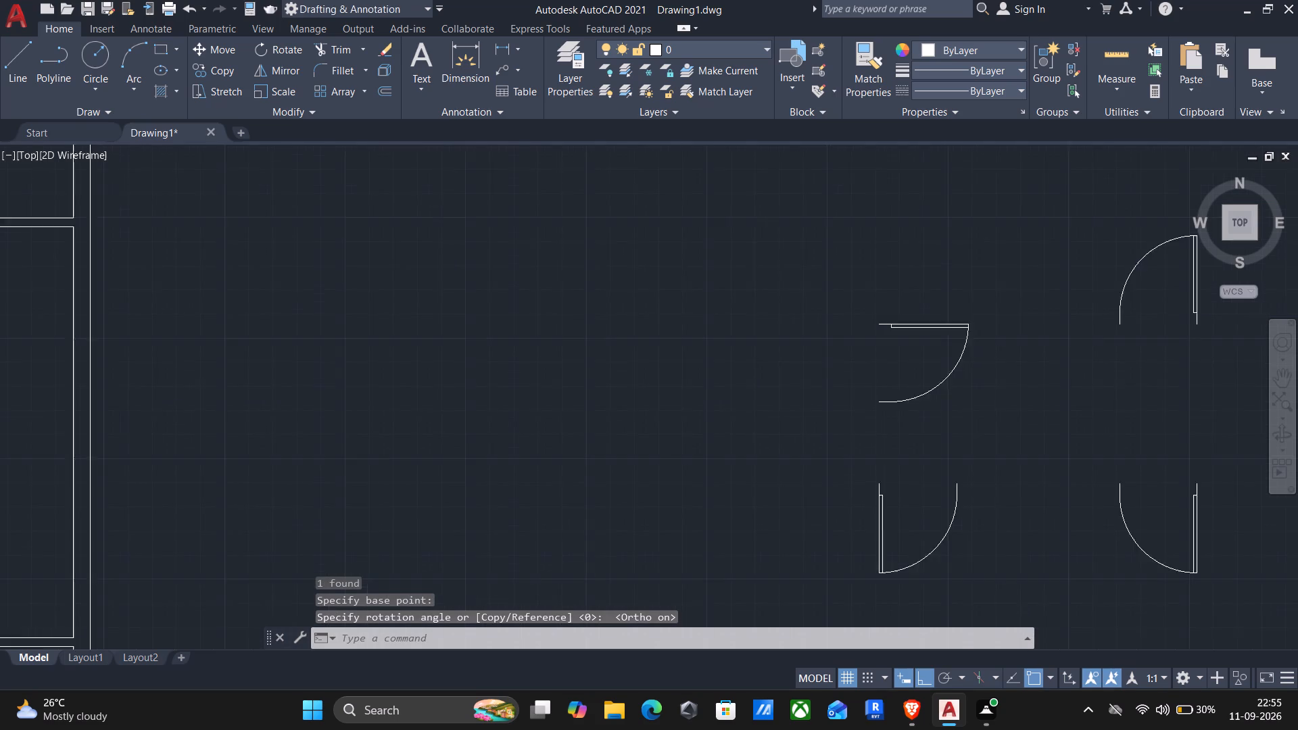
click(819, 262)
click(978, 406)
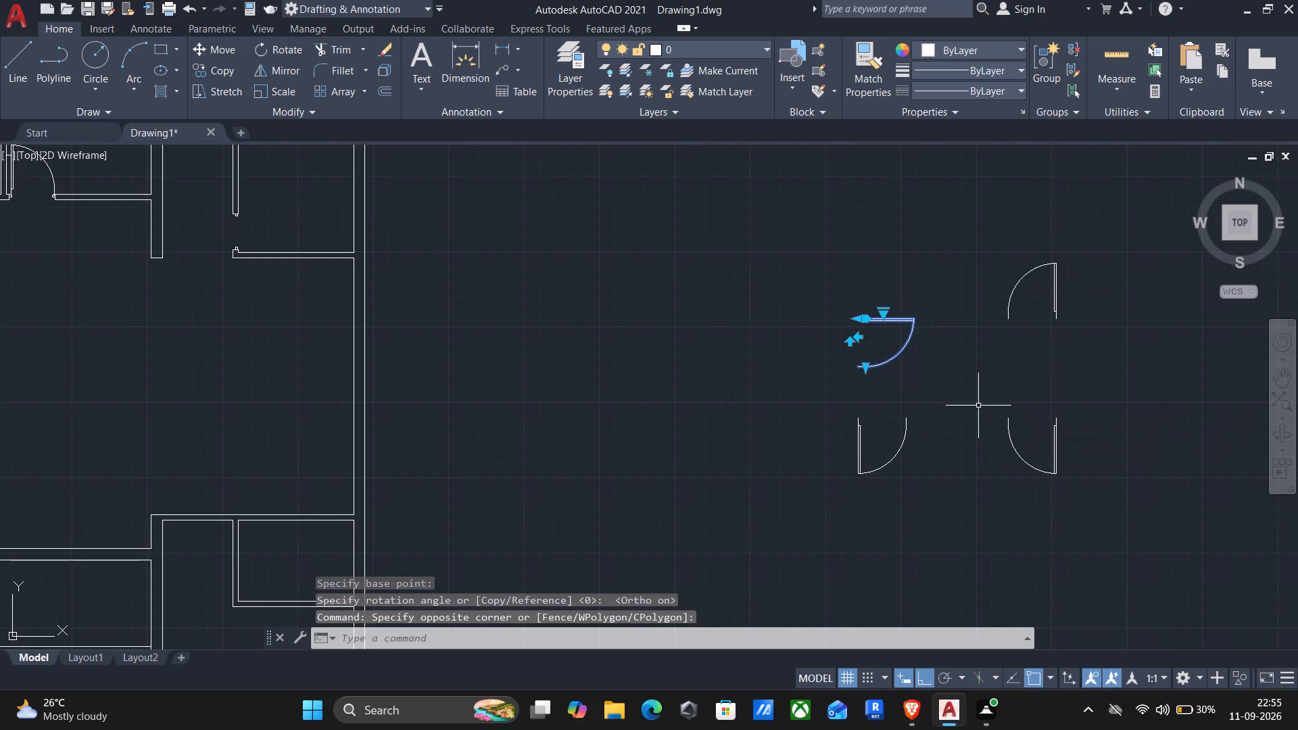
scroll(855, 345, up, 3)
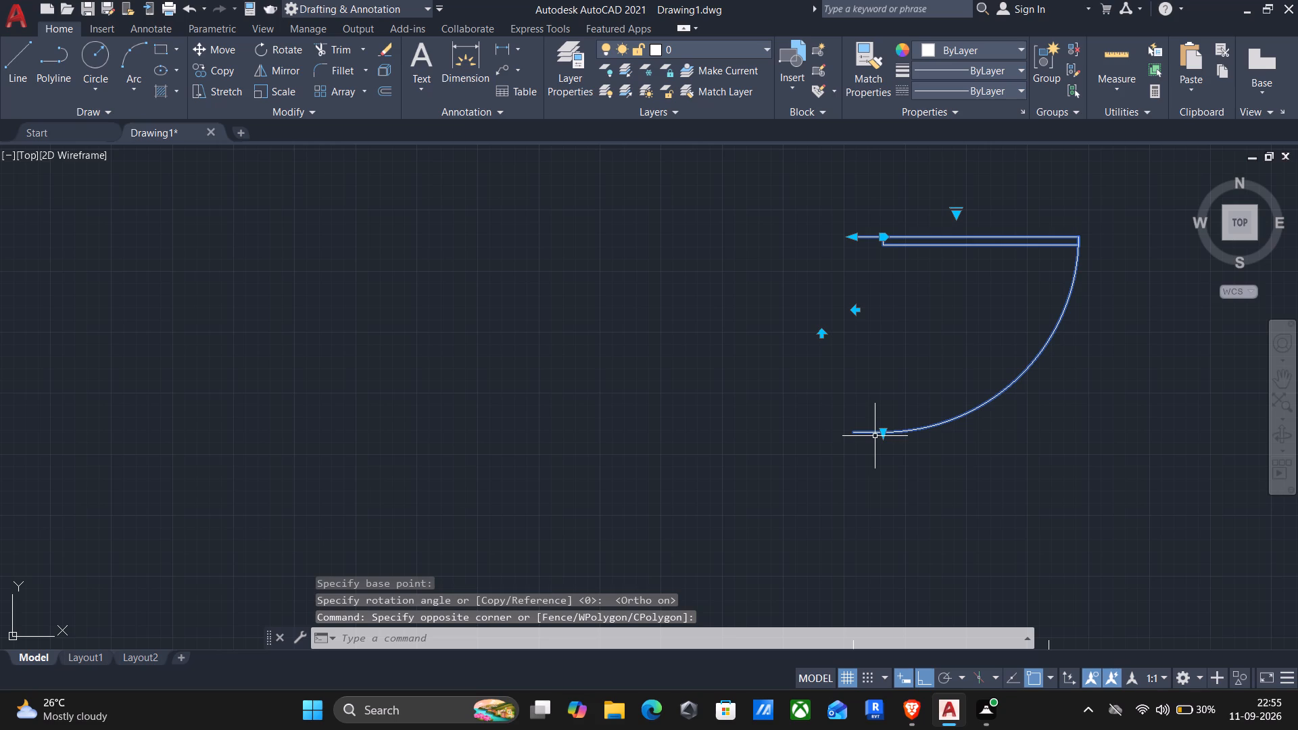
key(c)
key(o)
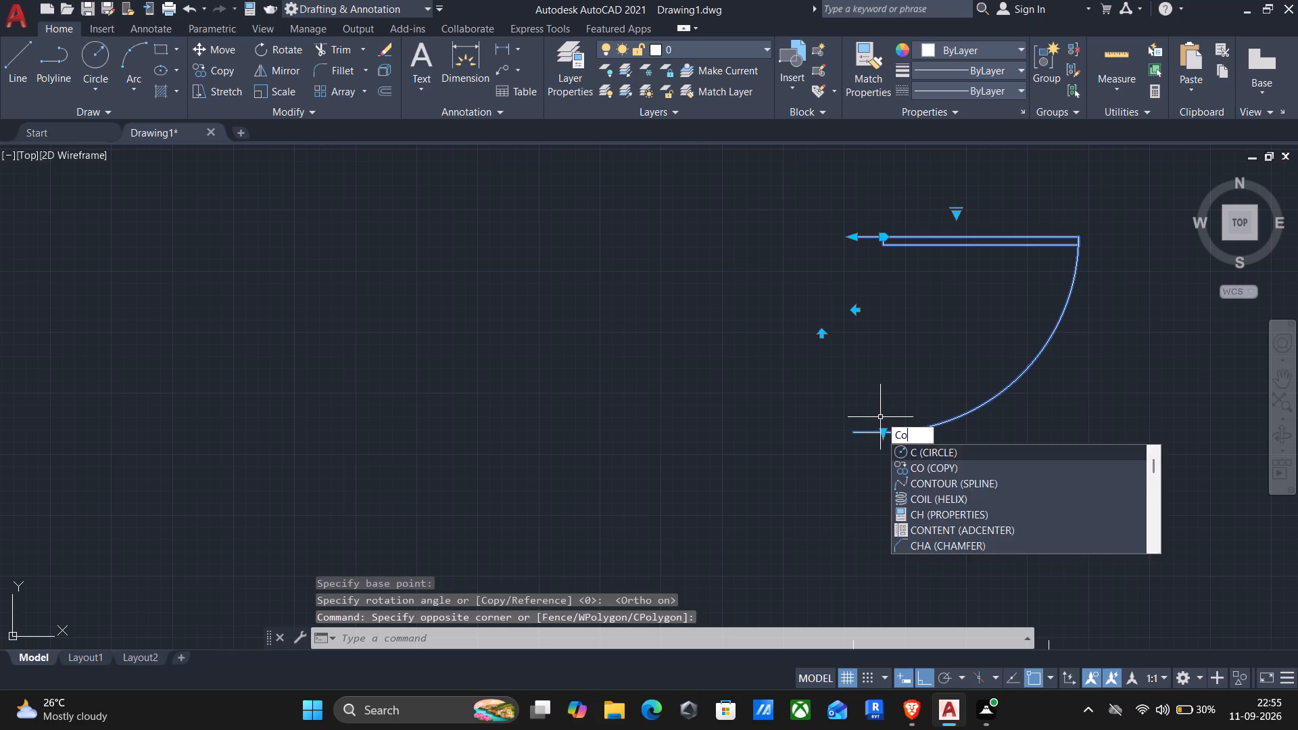
key(Return)
scroll(864, 182, up, 3)
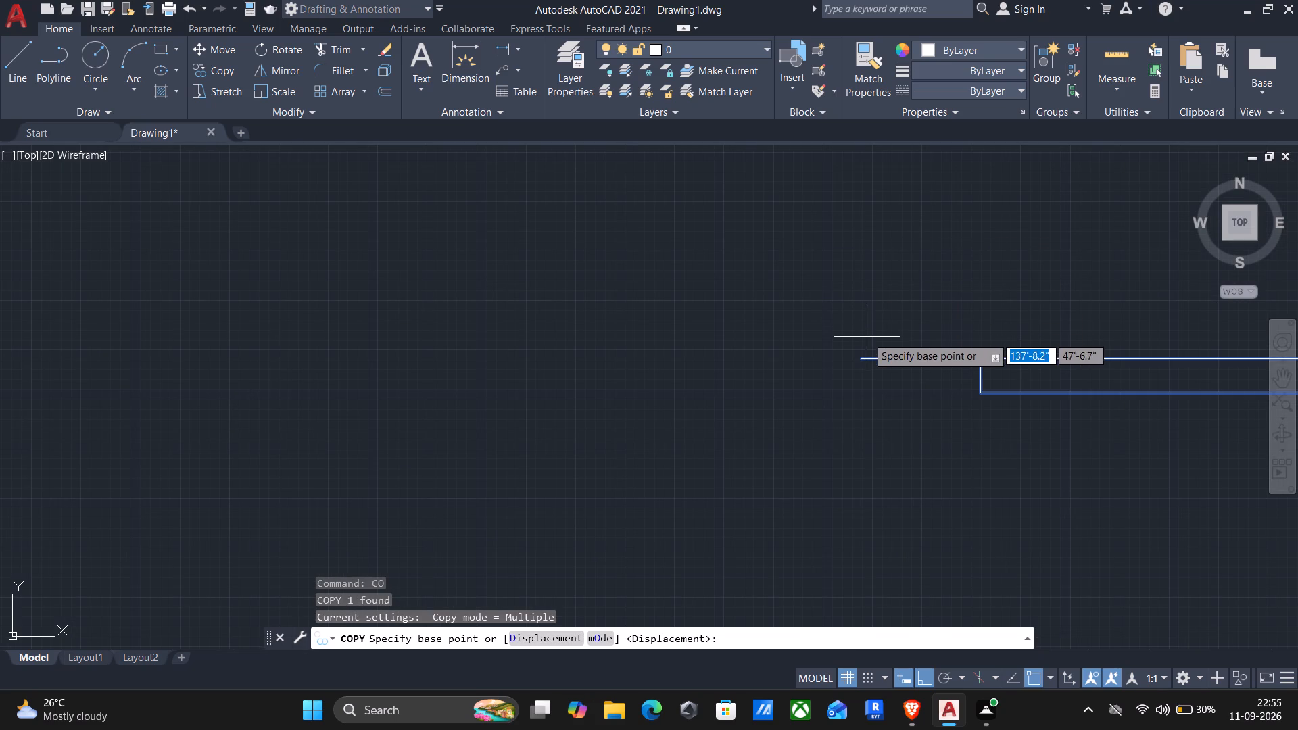
click(861, 355)
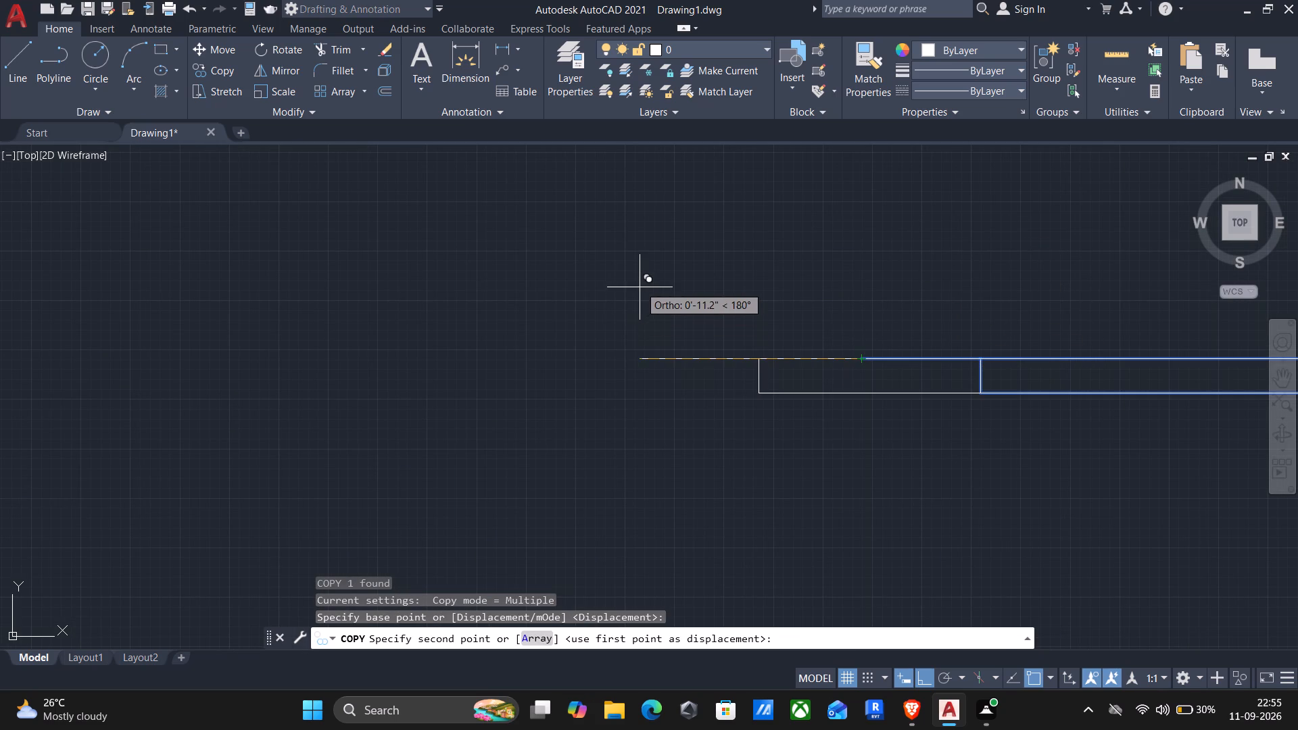
key(F8)
scroll(639, 282, down, 3)
middle_drag(506, 291, 732, 363)
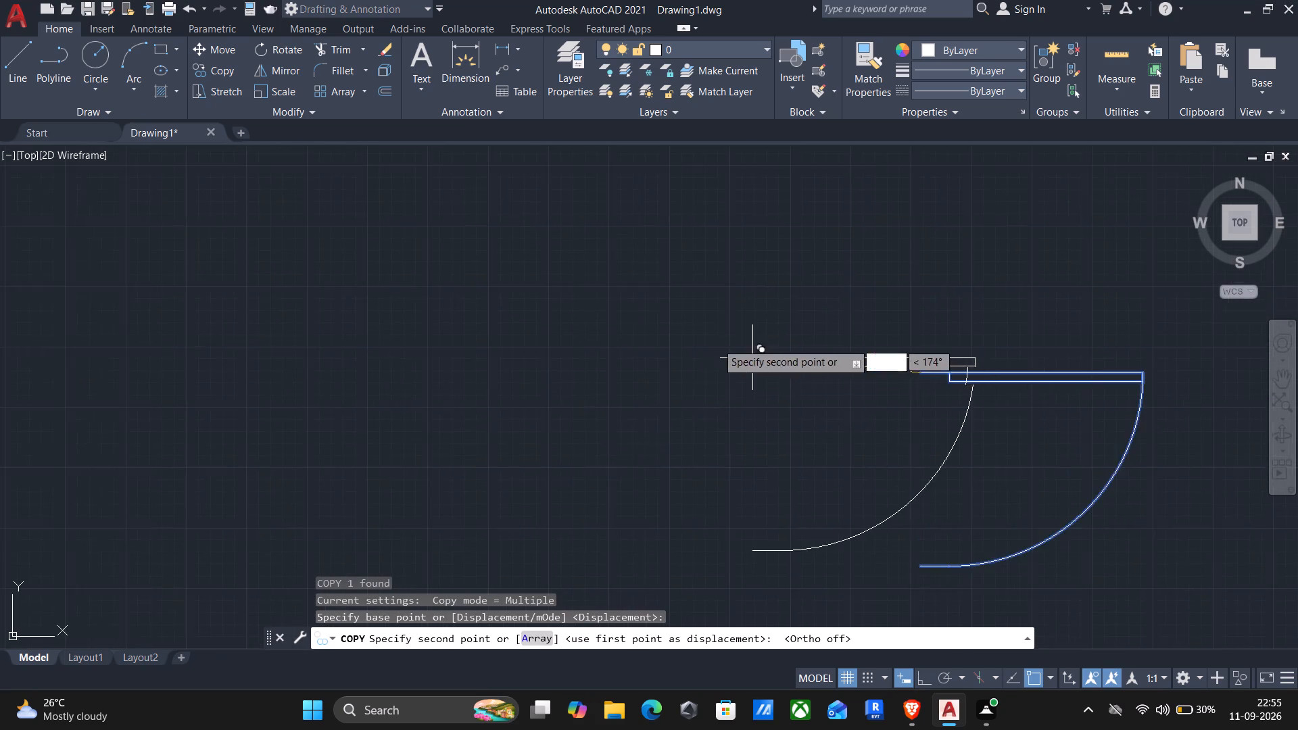
scroll(715, 344, down, 2)
middle_drag(502, 245, 692, 427)
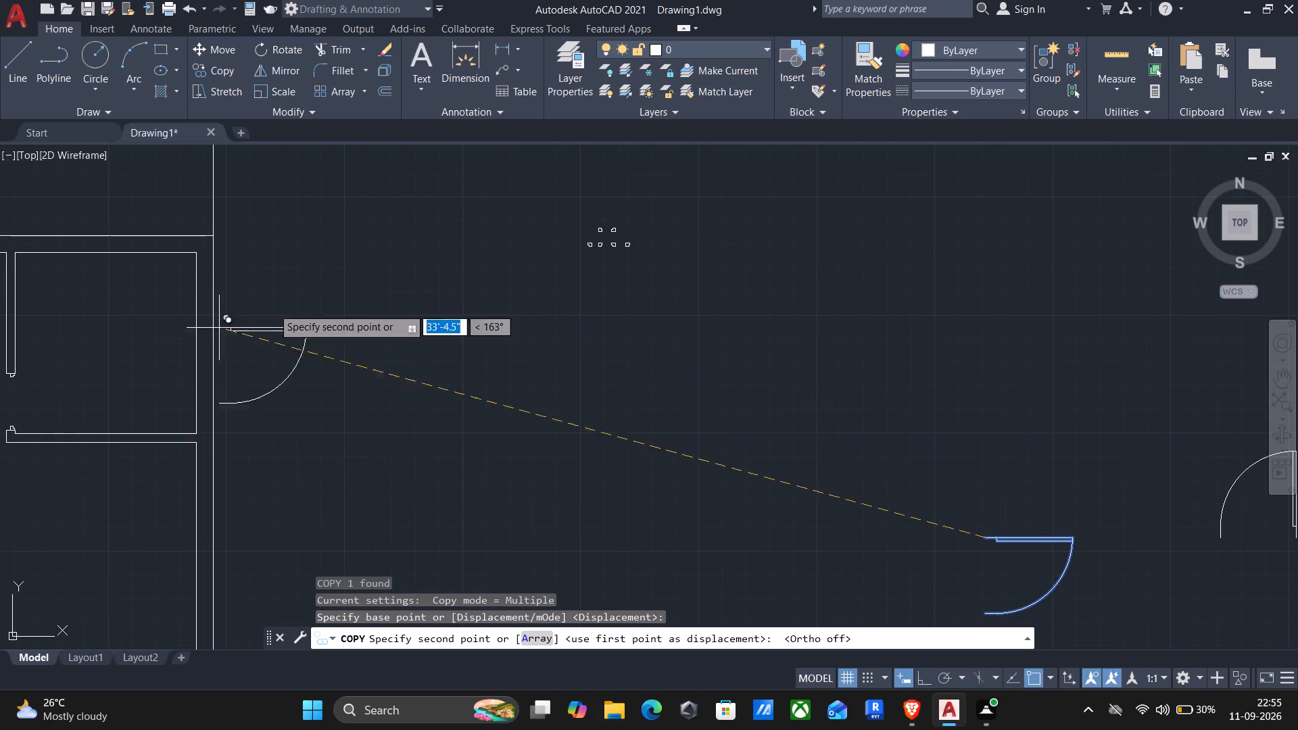
middle_drag(420, 245, 452, 243)
middle_drag(601, 295, 794, 235)
scroll(794, 235, up, 1)
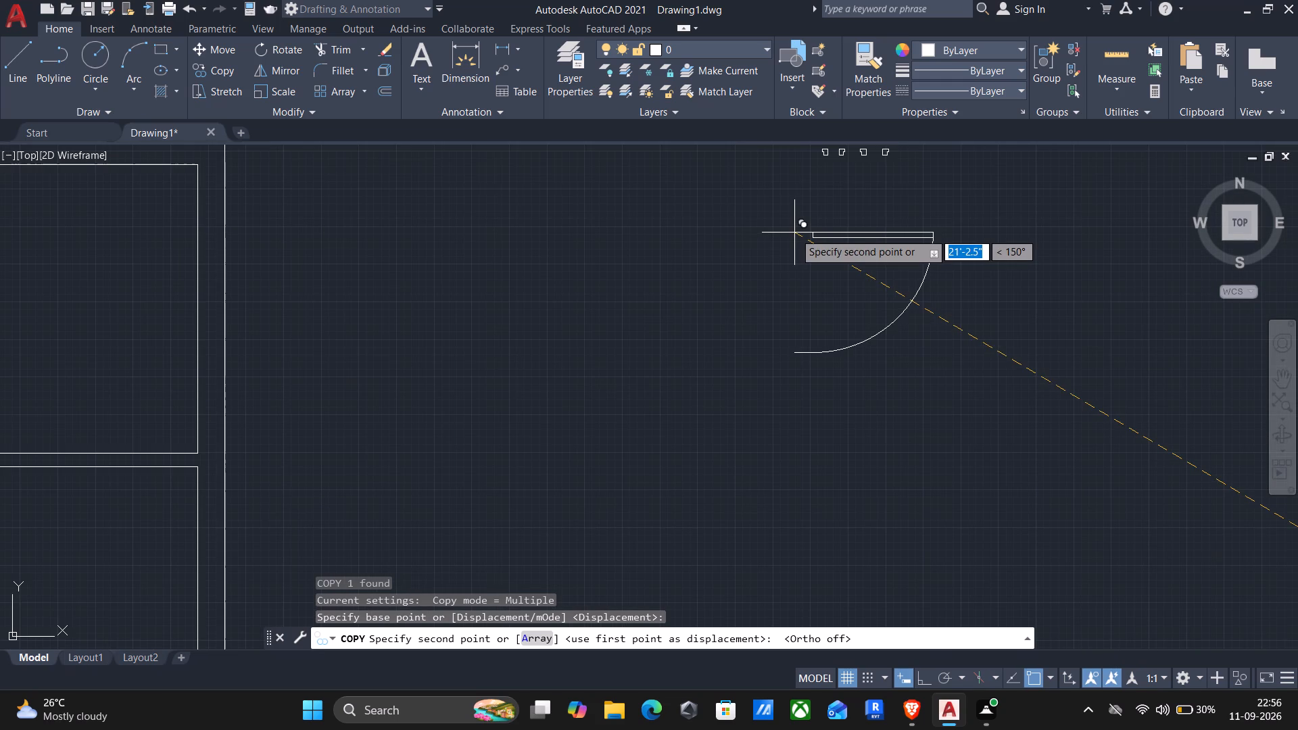
scroll(353, 326, up, 1)
middle_drag(353, 328, 437, 279)
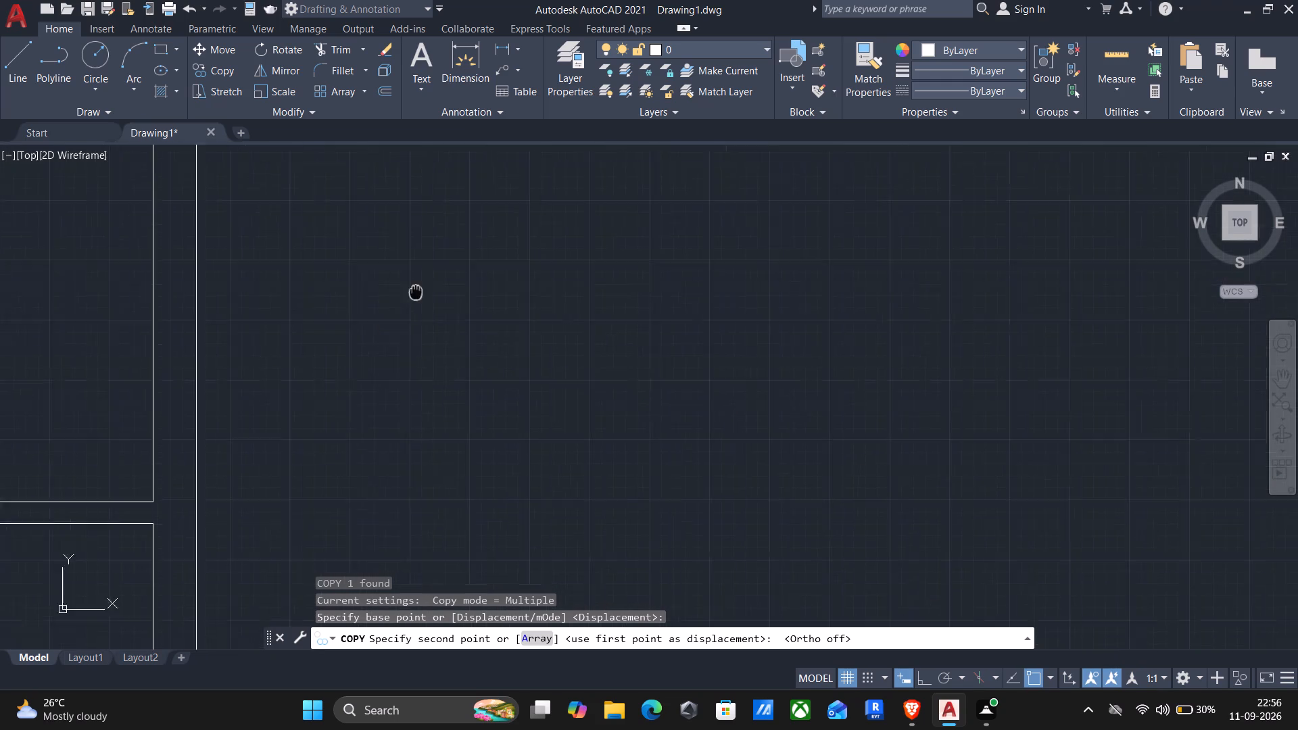
middle_drag(437, 279, 569, 214)
scroll(573, 237, down, 2)
scroll(289, 264, up, 4)
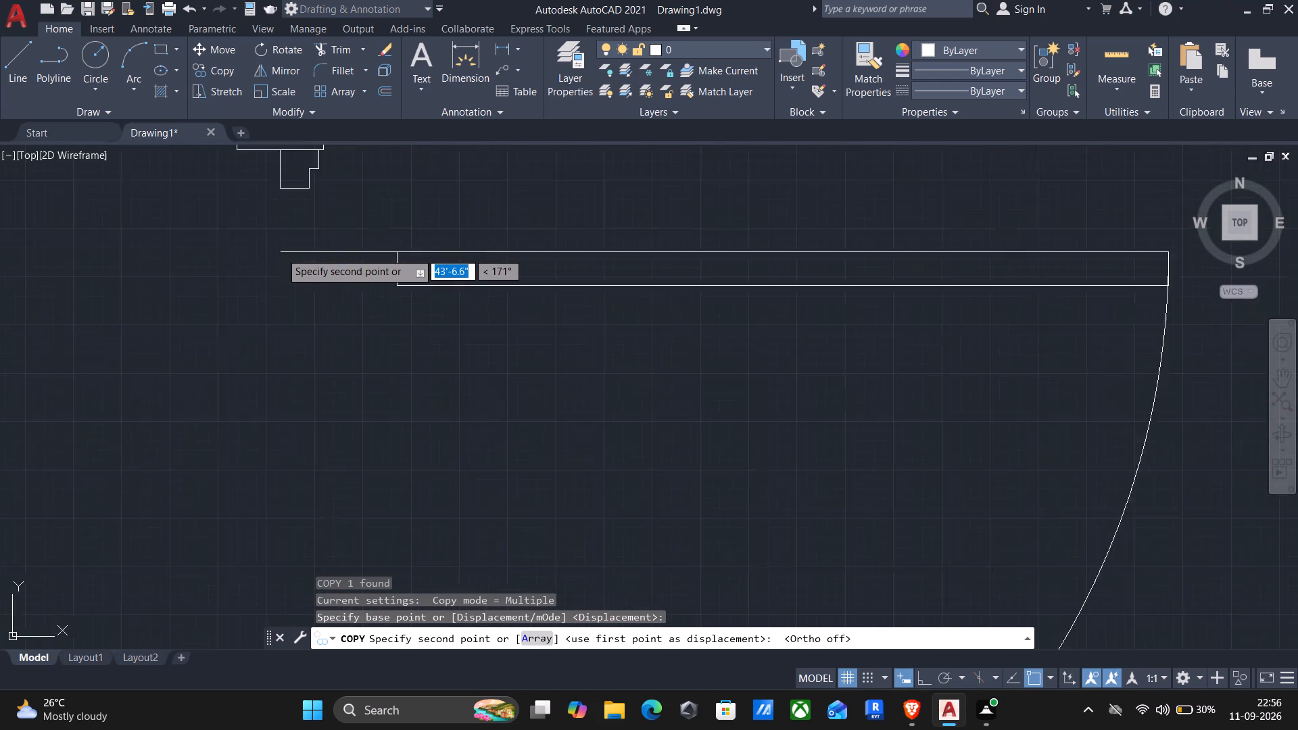
scroll(281, 252, up, 2)
scroll(298, 230, down, 2)
scroll(310, 206, up, 4)
middle_drag(308, 199, 265, 278)
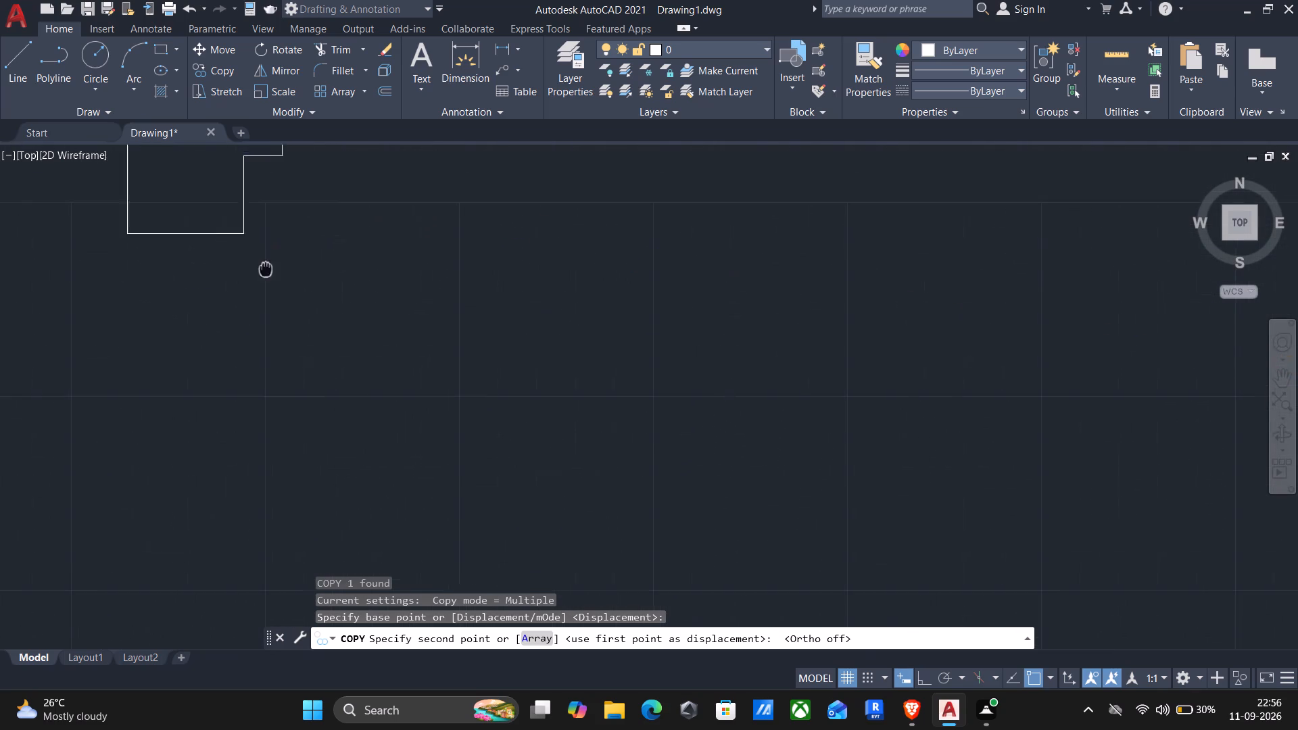
middle_drag(265, 278, 265, 345)
click(244, 242)
scroll(260, 252, down, 4)
middle_drag(333, 354, 402, 237)
key(Escape)
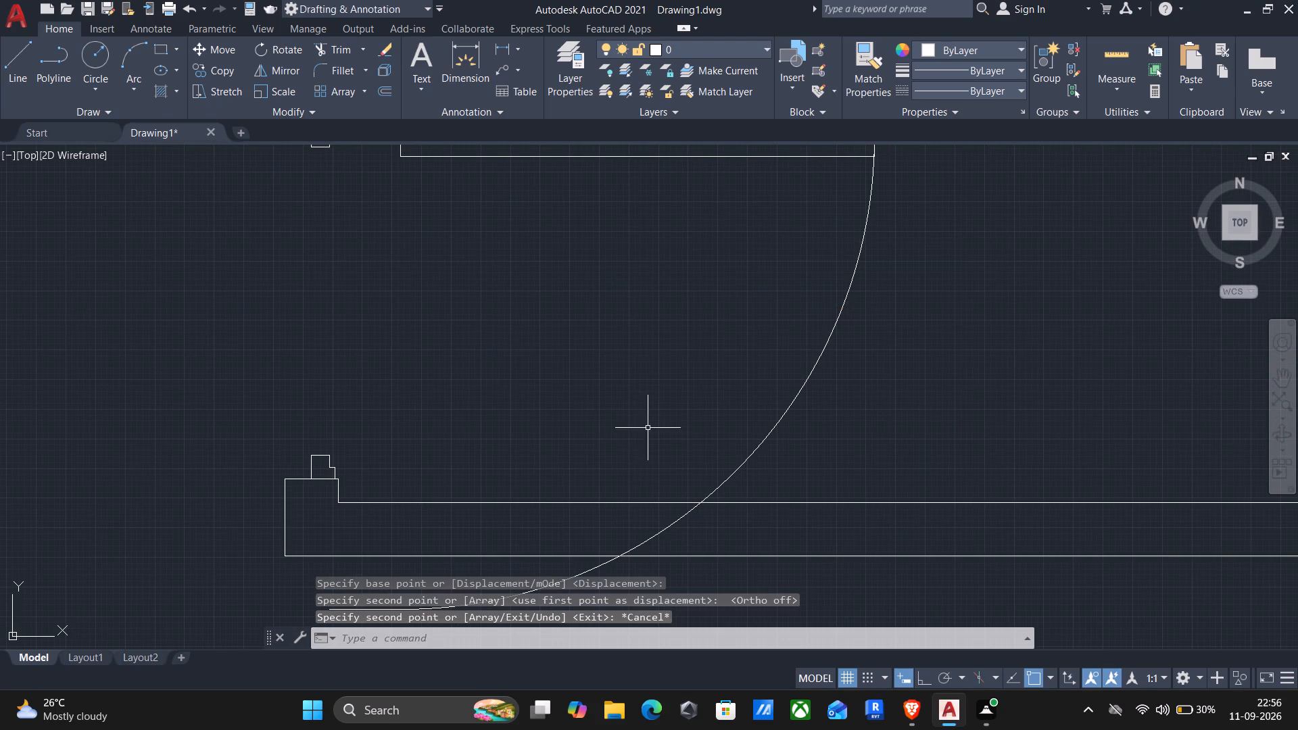
Set the width of the small east room's door block to 2'6".
click(742, 469)
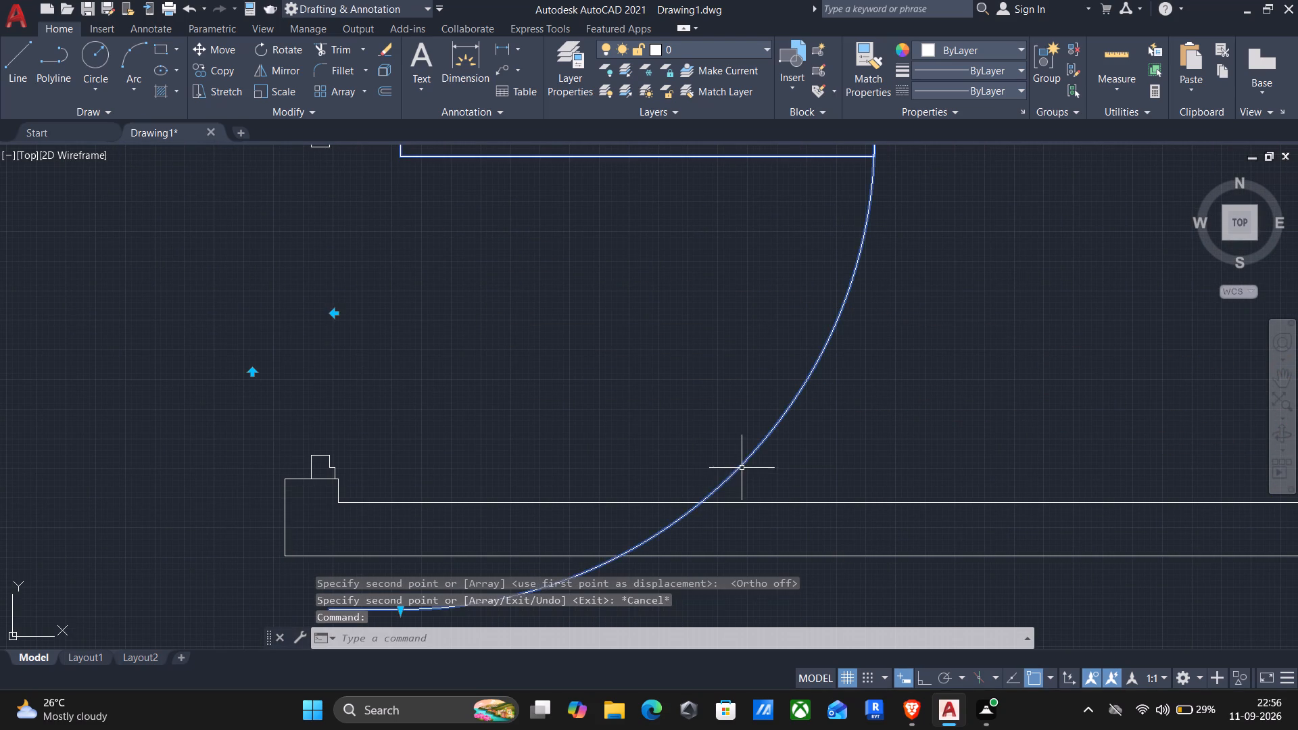
scroll(550, 388, down, 2)
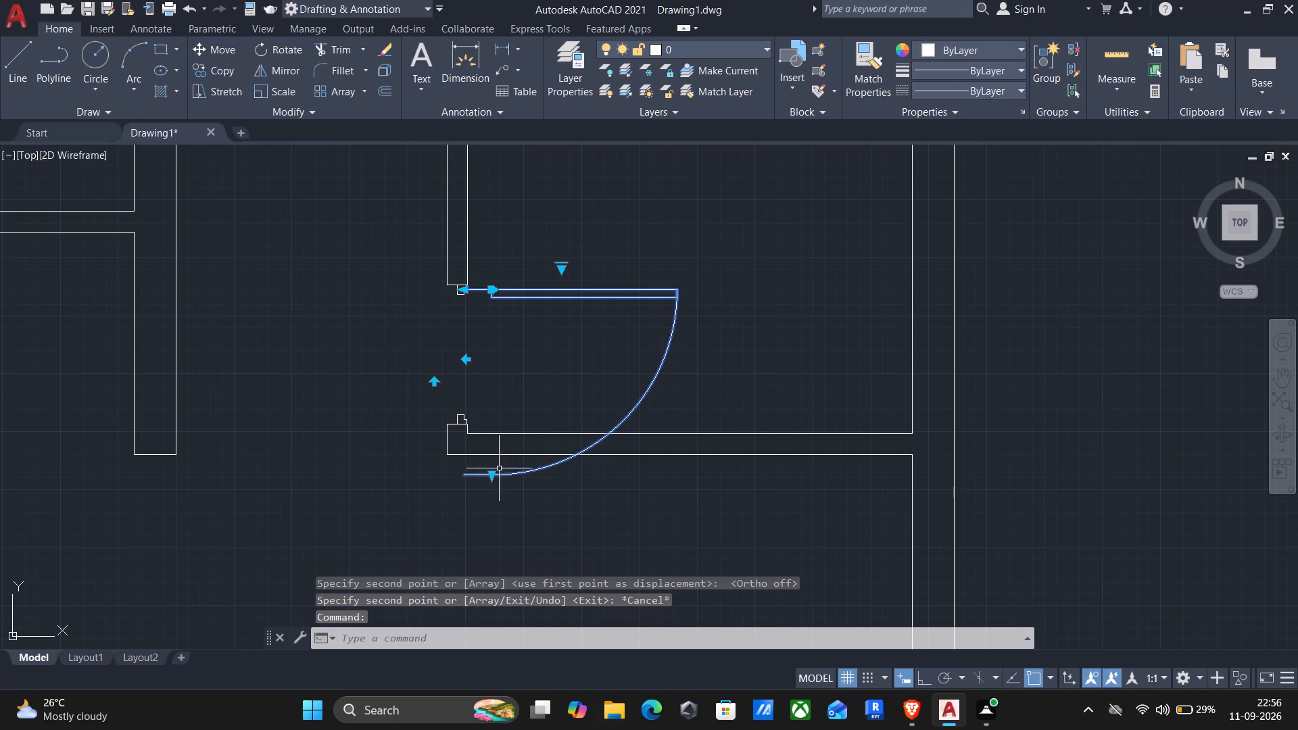
click(490, 475)
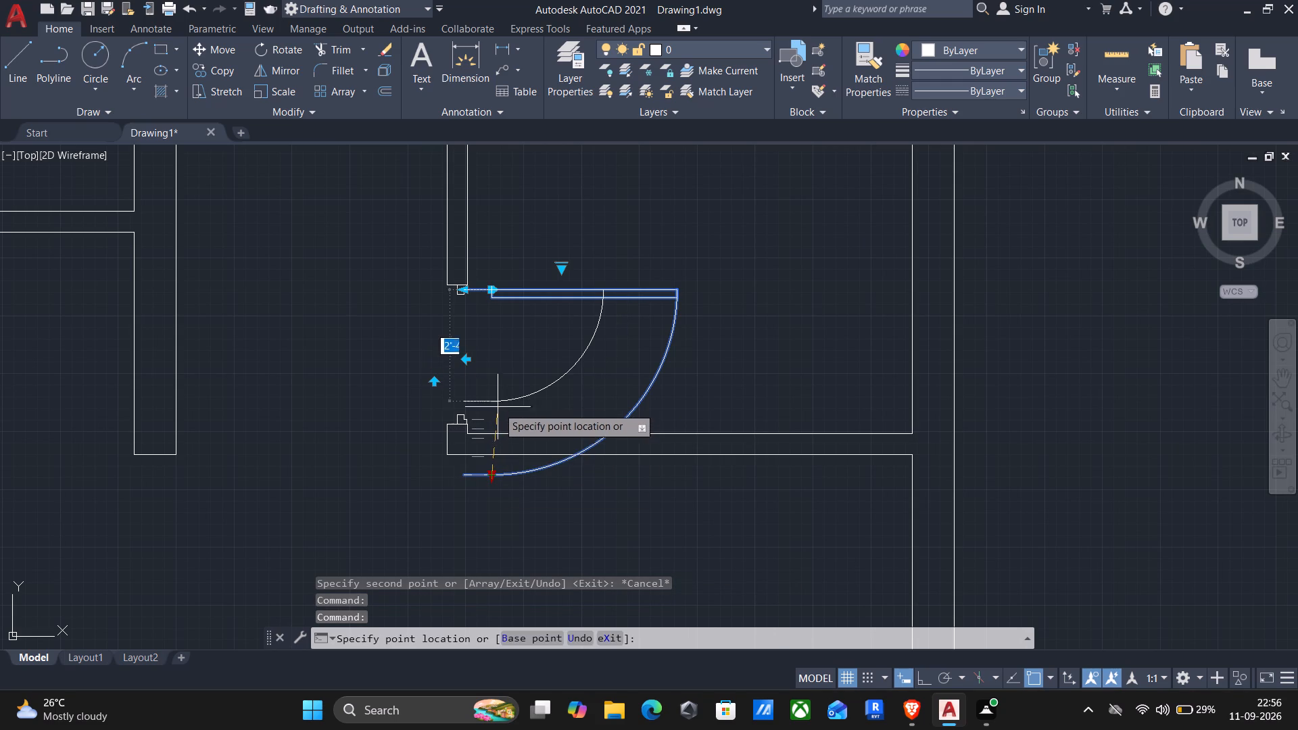
text(2'6")
key(Return)
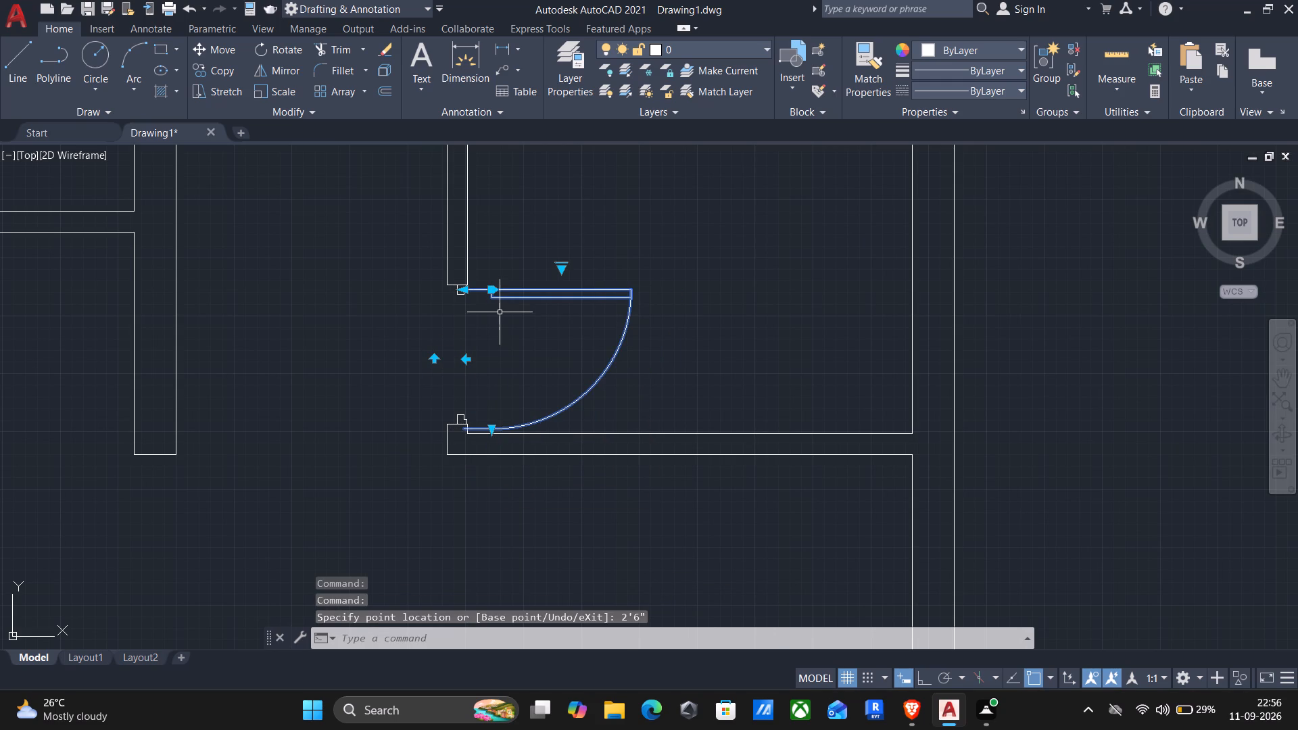
key(Escape)
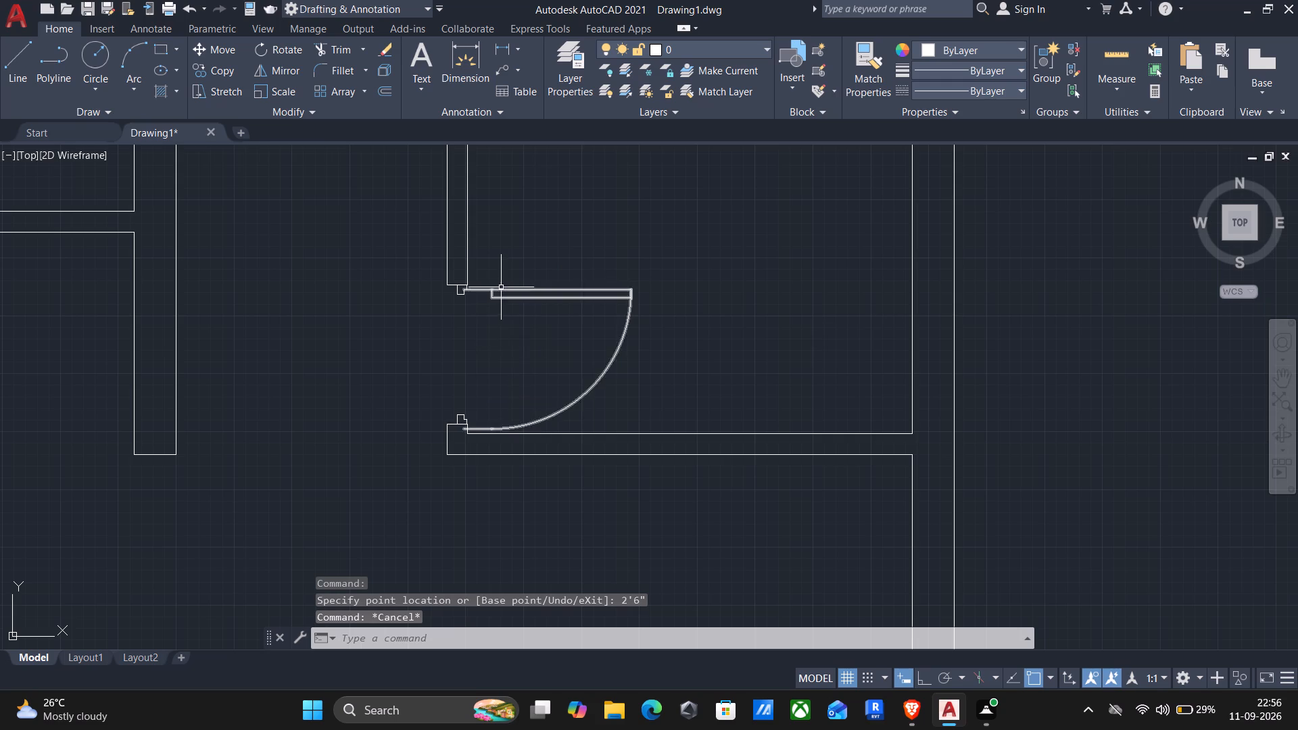
Flip the small east room's door vertically so its leaf hinges at the lower jamb.
scroll(500, 287, up, 3)
scroll(481, 302, down, 4)
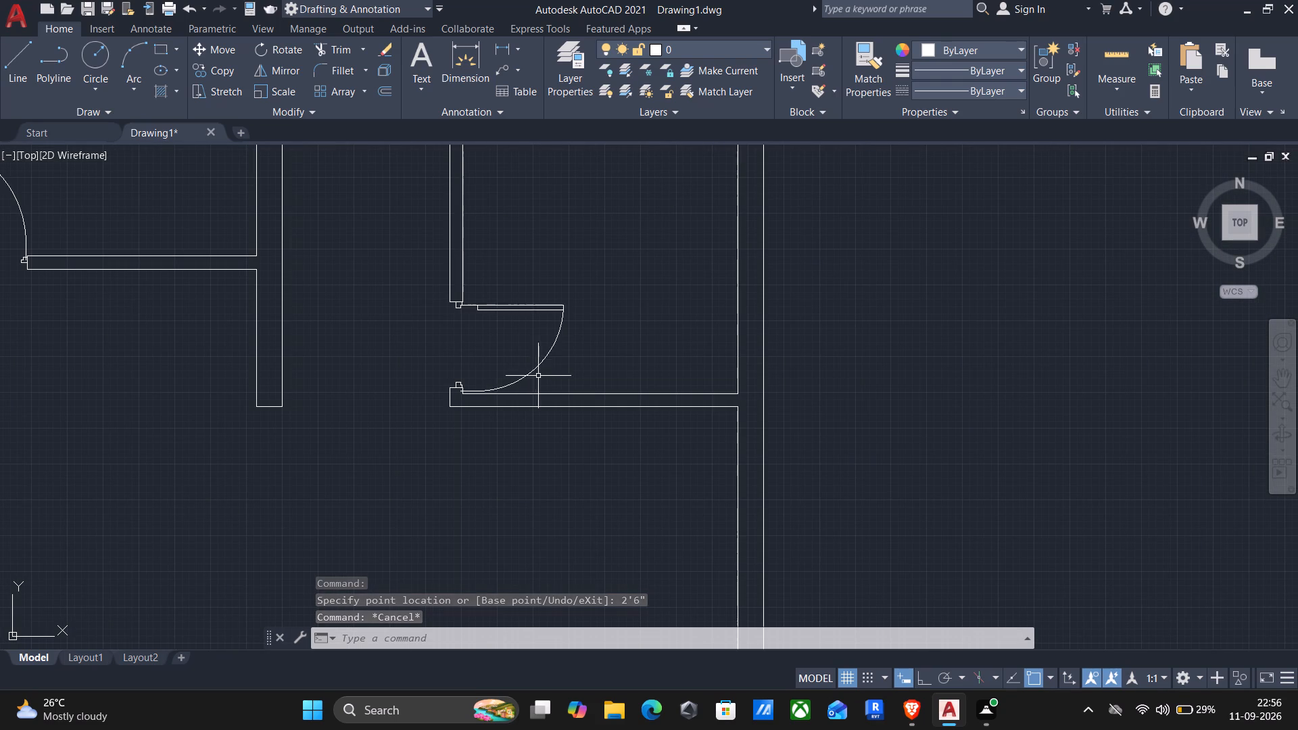
click(532, 366)
double_click(551, 376)
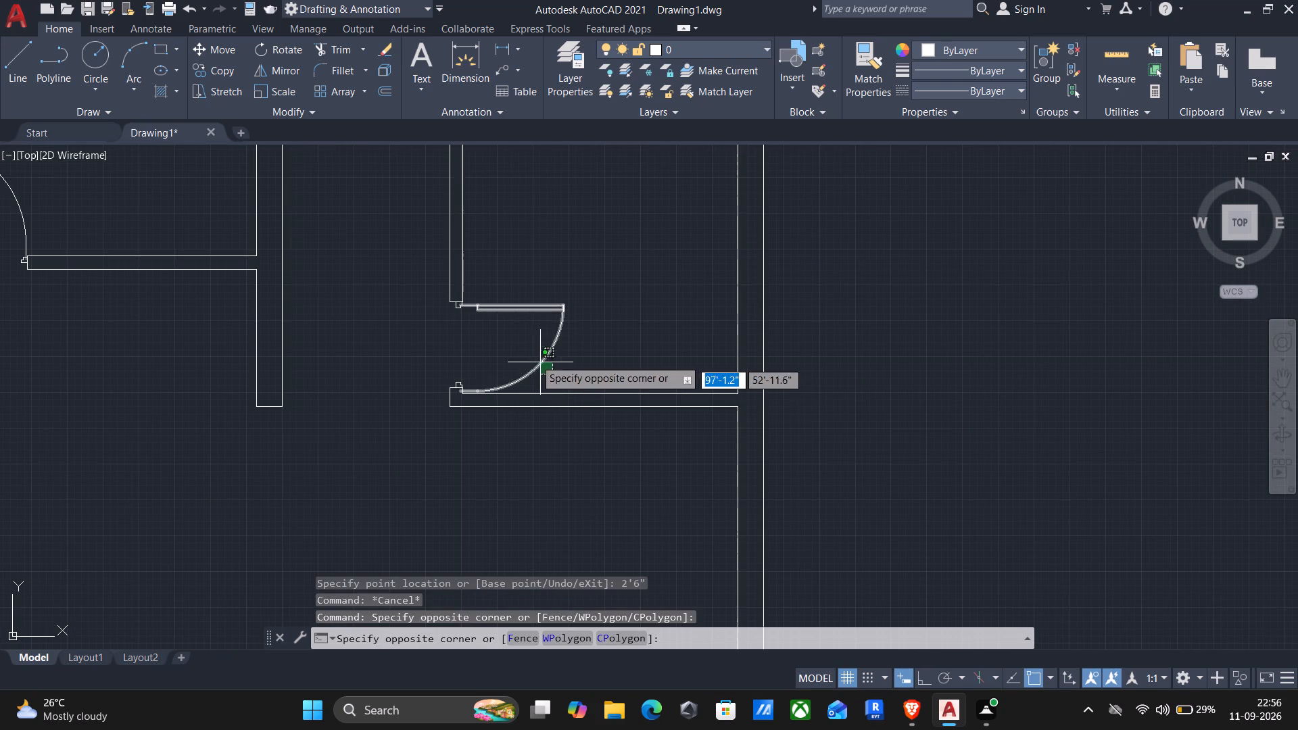
click(515, 347)
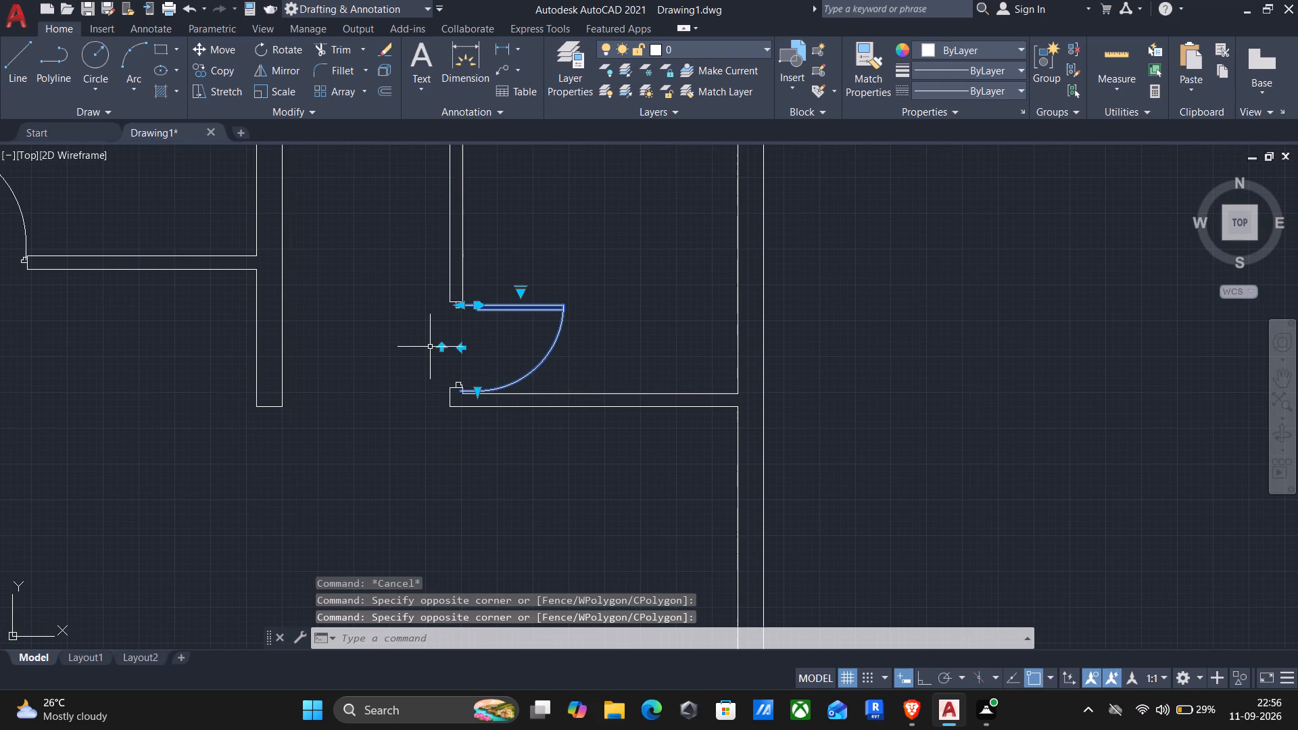
click(439, 348)
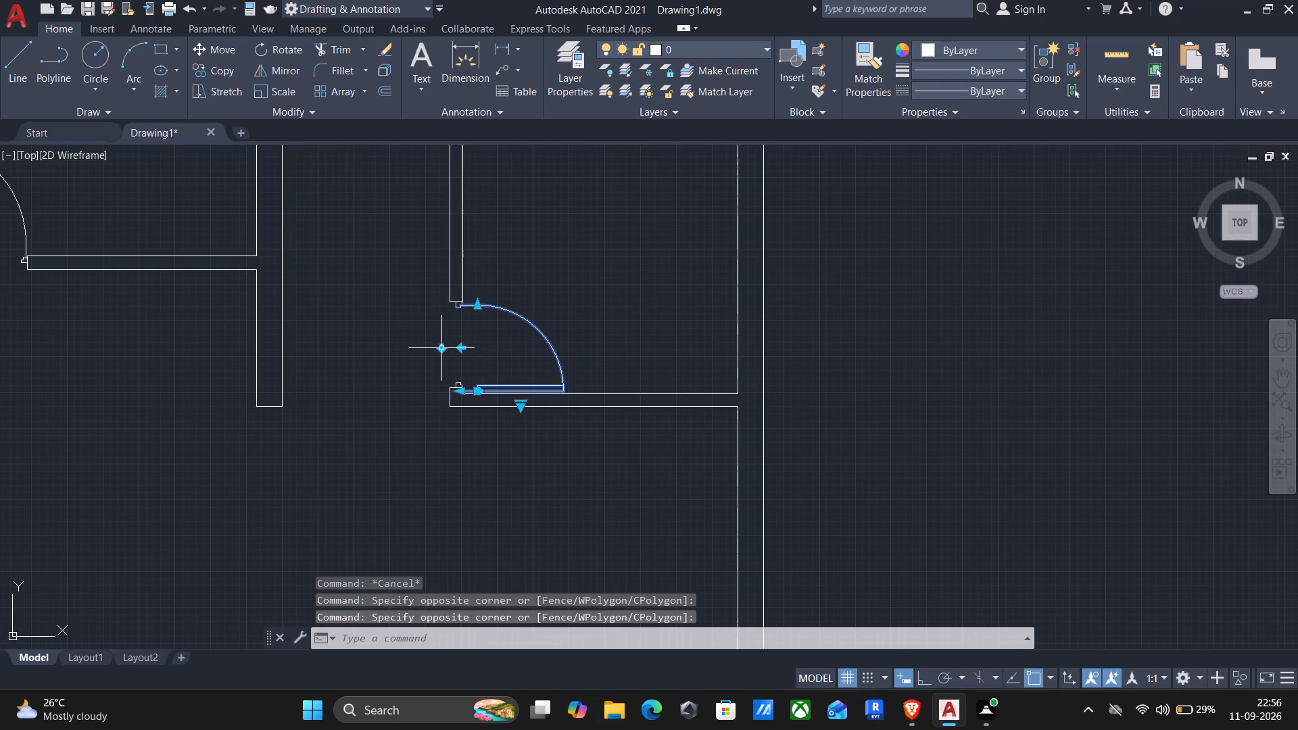
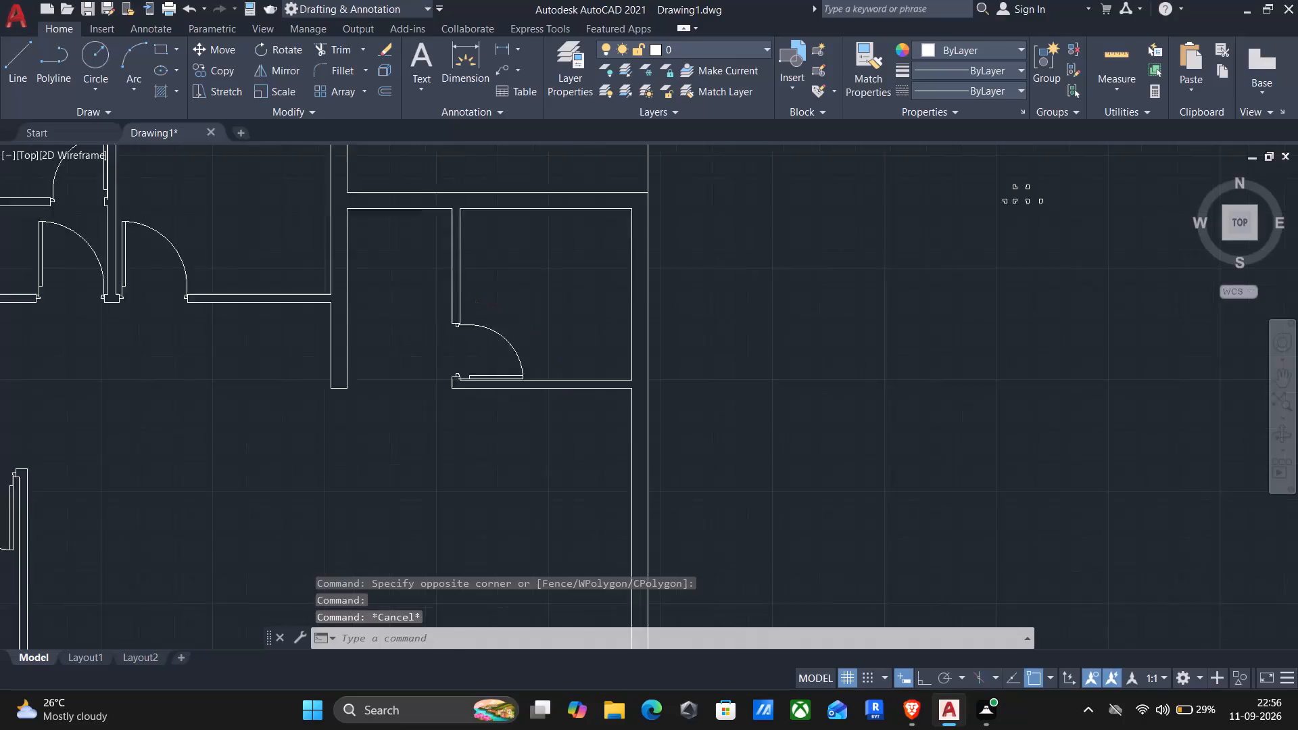
Flip the upper-left bedroom's hall door horizontally so it hinges beside the central partition wall.
middle_drag(587, 469, 644, 353)
scroll(654, 337, down, 1)
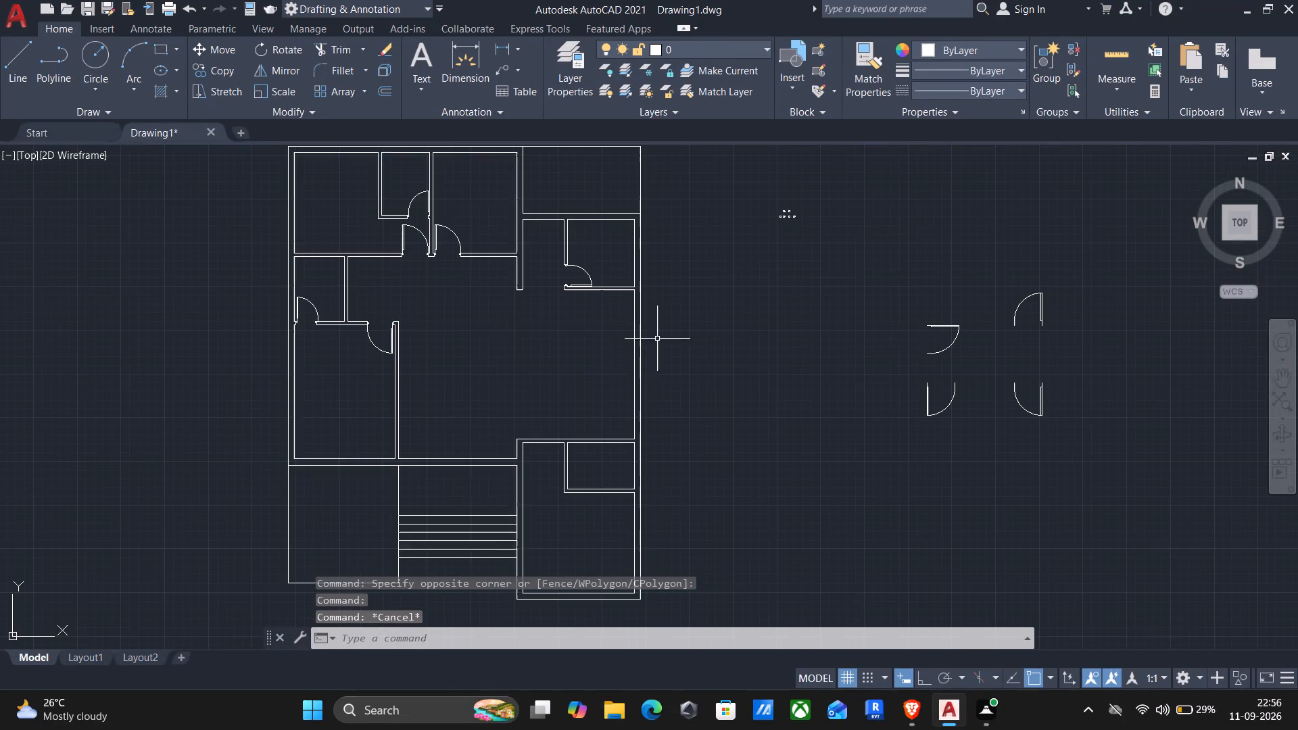
middle_drag(629, 374, 682, 321)
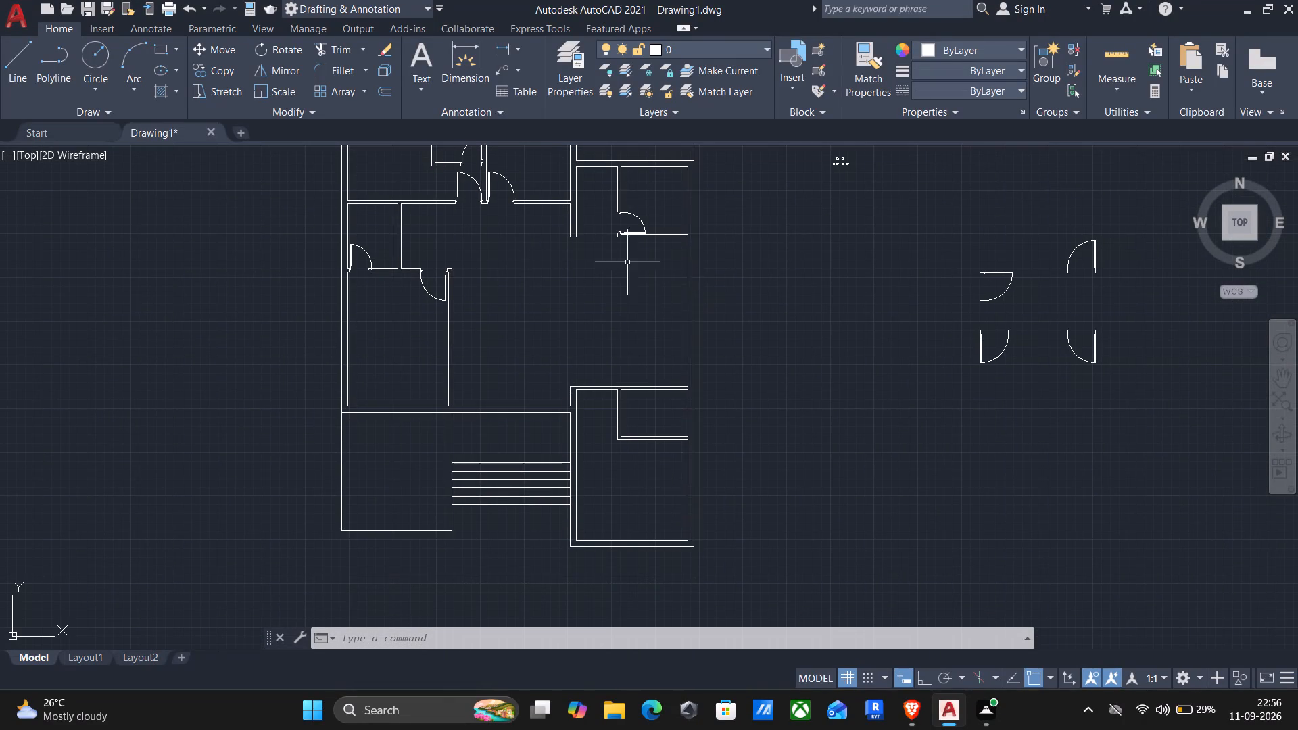
middle_drag(603, 262, 576, 345)
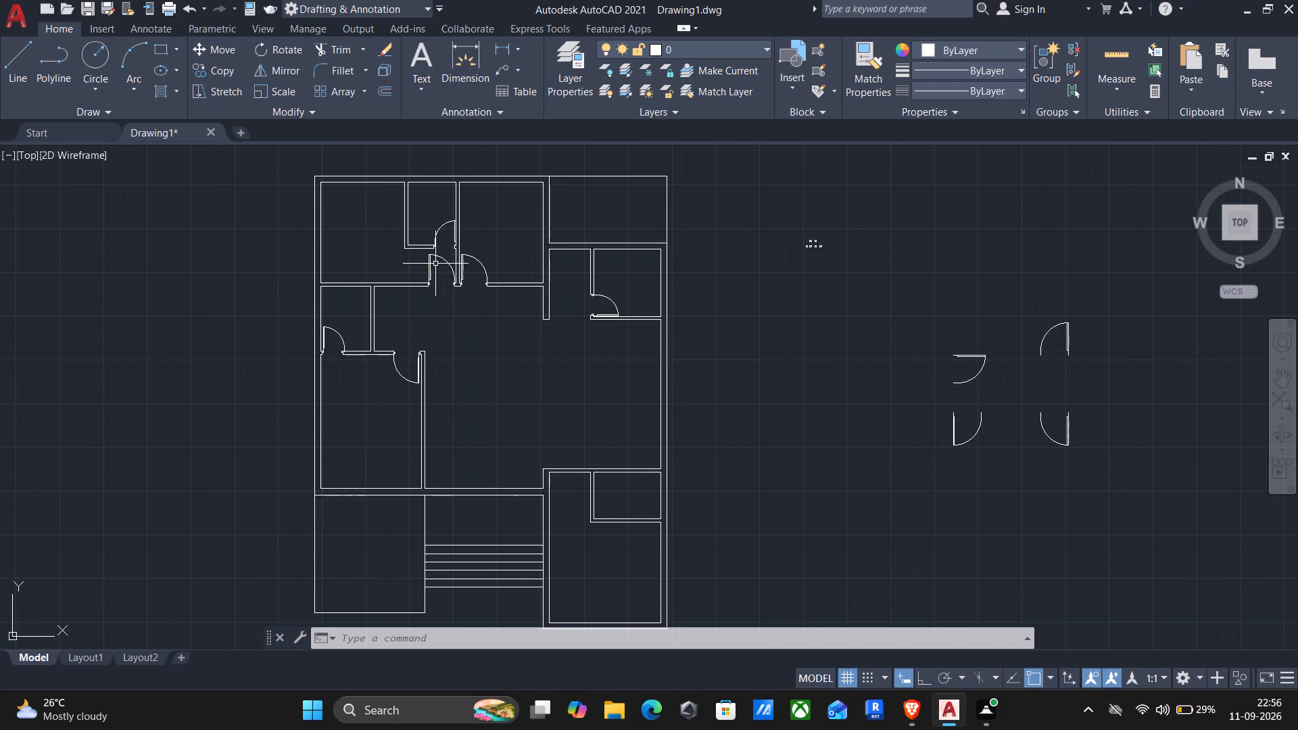
scroll(435, 266, up, 2)
click(440, 244)
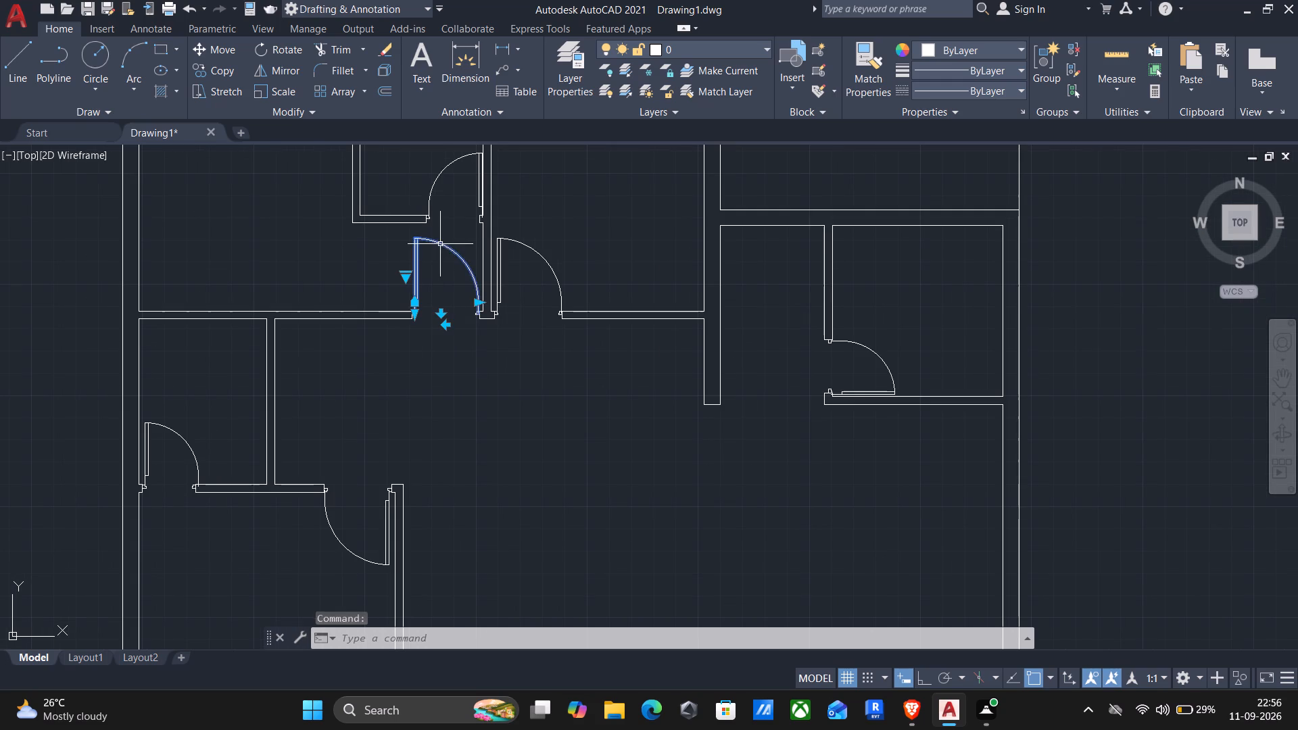
click(448, 324)
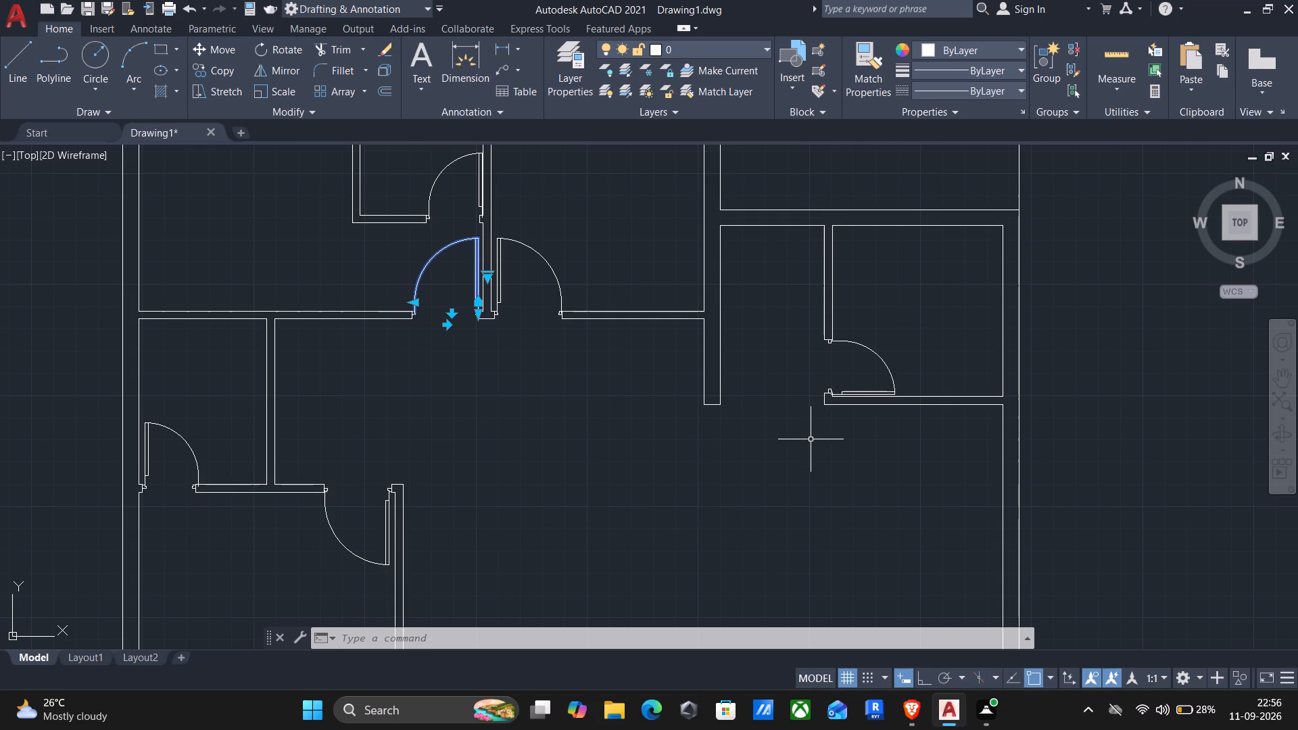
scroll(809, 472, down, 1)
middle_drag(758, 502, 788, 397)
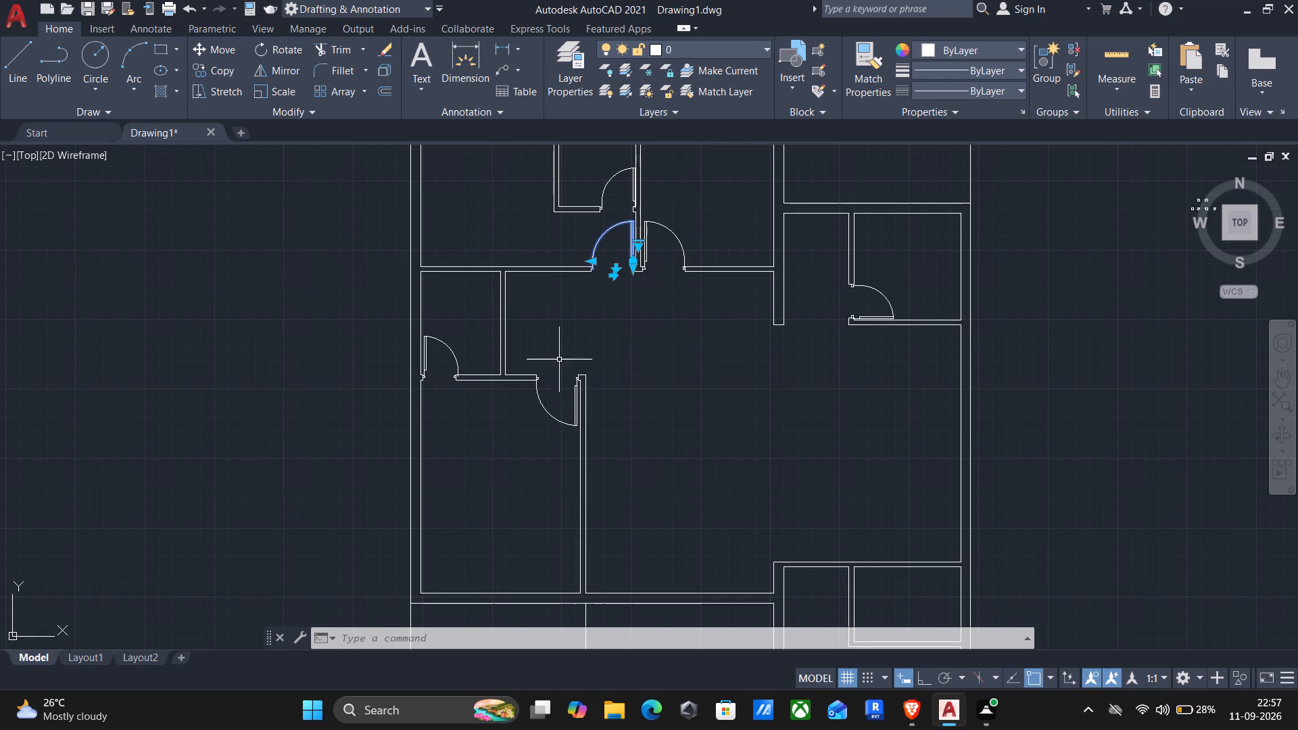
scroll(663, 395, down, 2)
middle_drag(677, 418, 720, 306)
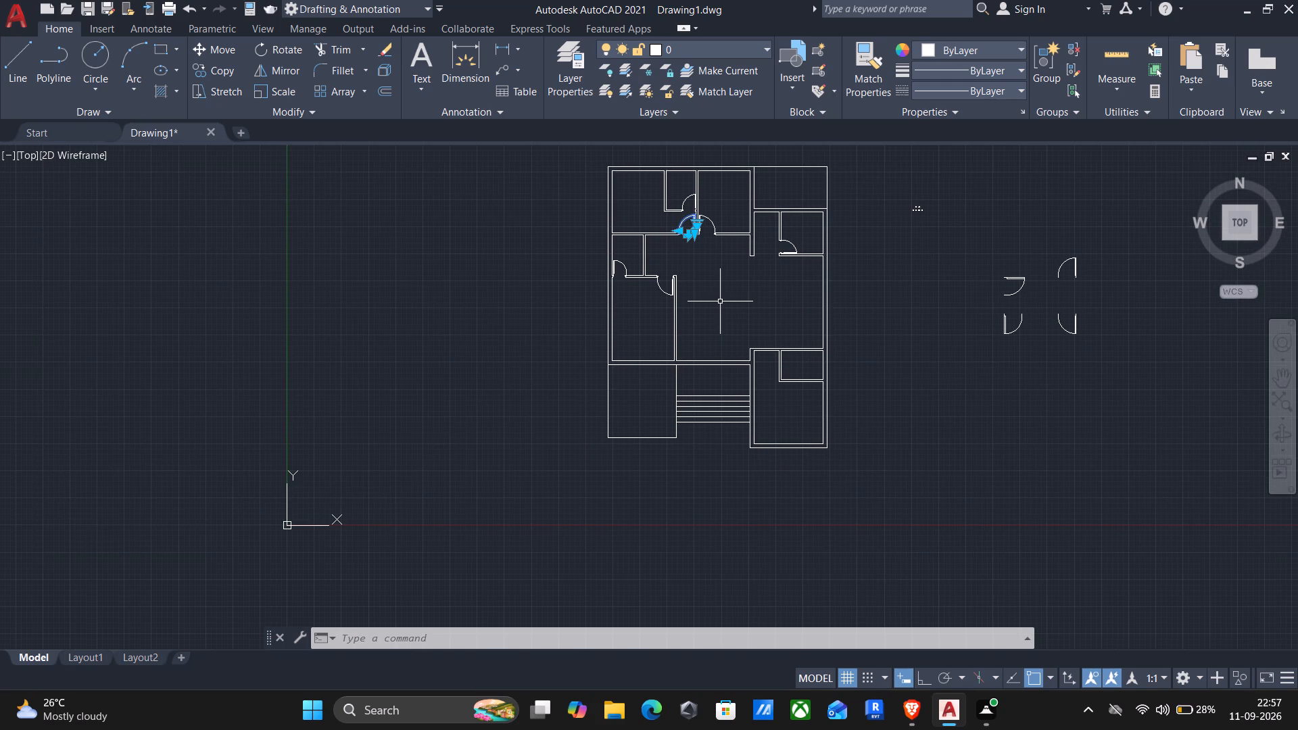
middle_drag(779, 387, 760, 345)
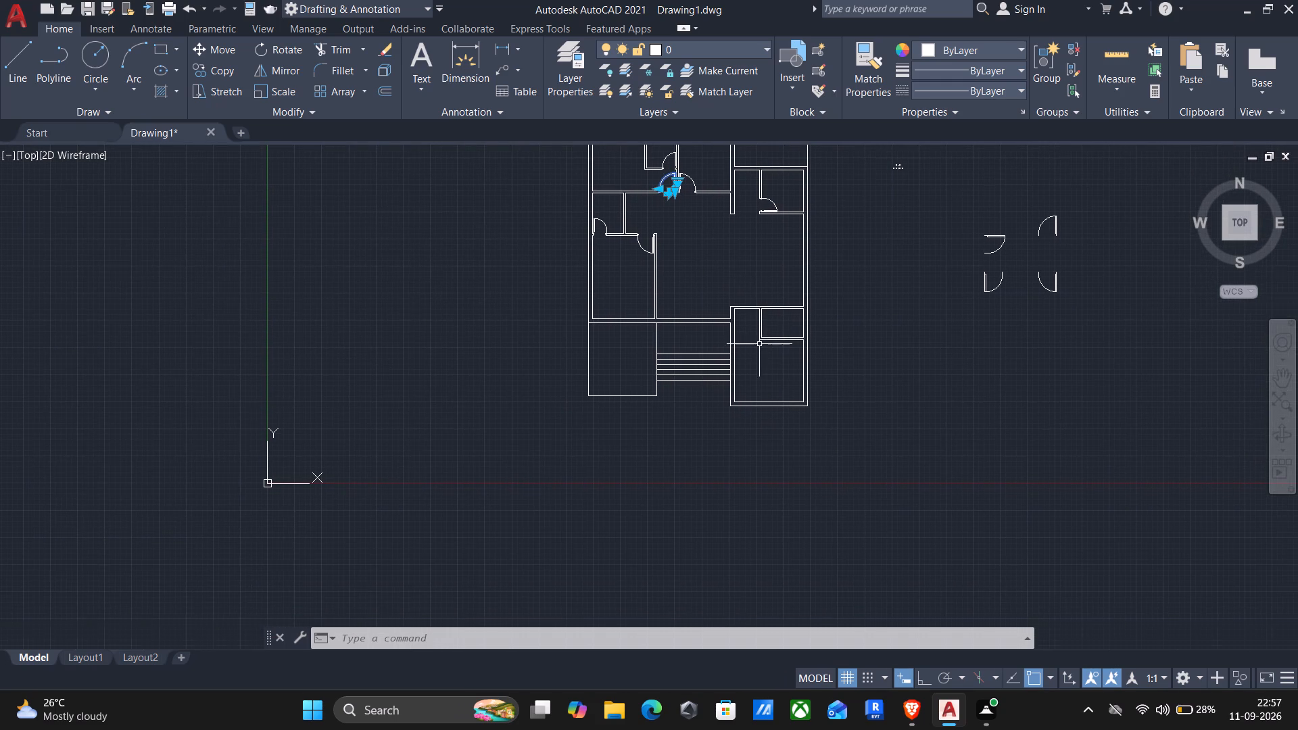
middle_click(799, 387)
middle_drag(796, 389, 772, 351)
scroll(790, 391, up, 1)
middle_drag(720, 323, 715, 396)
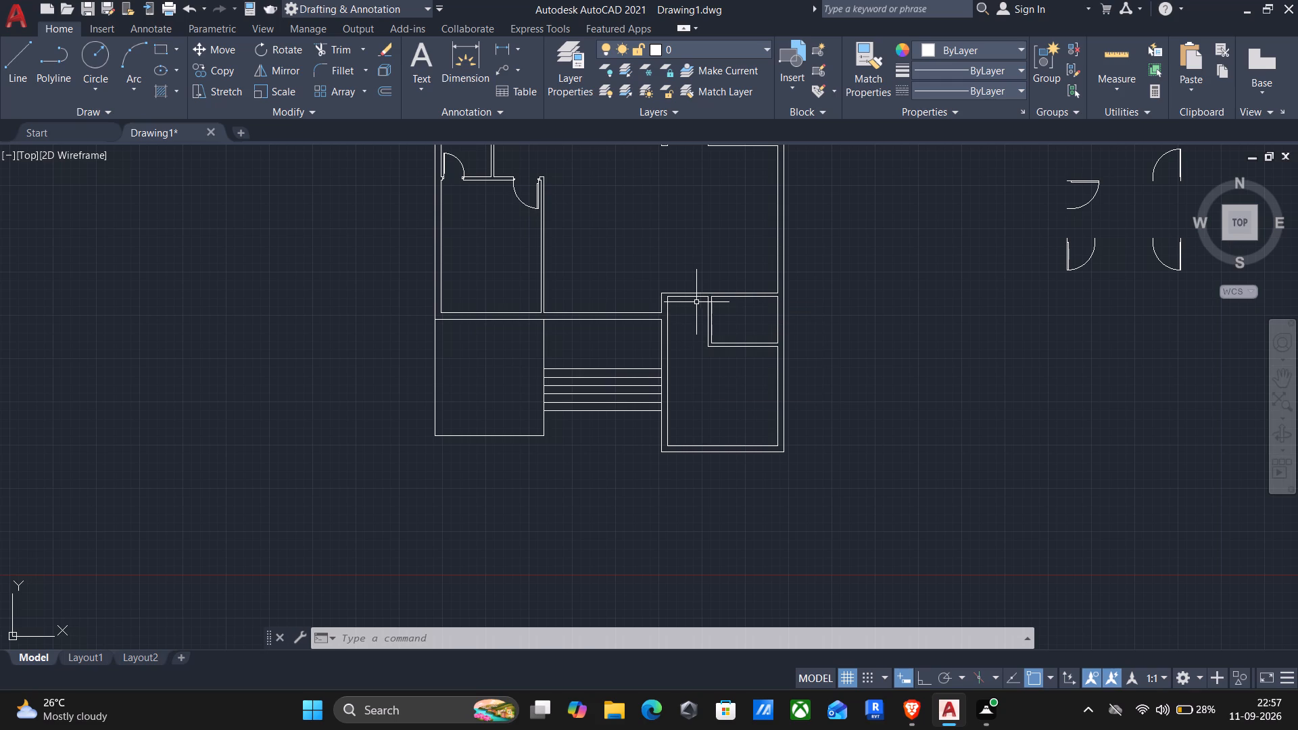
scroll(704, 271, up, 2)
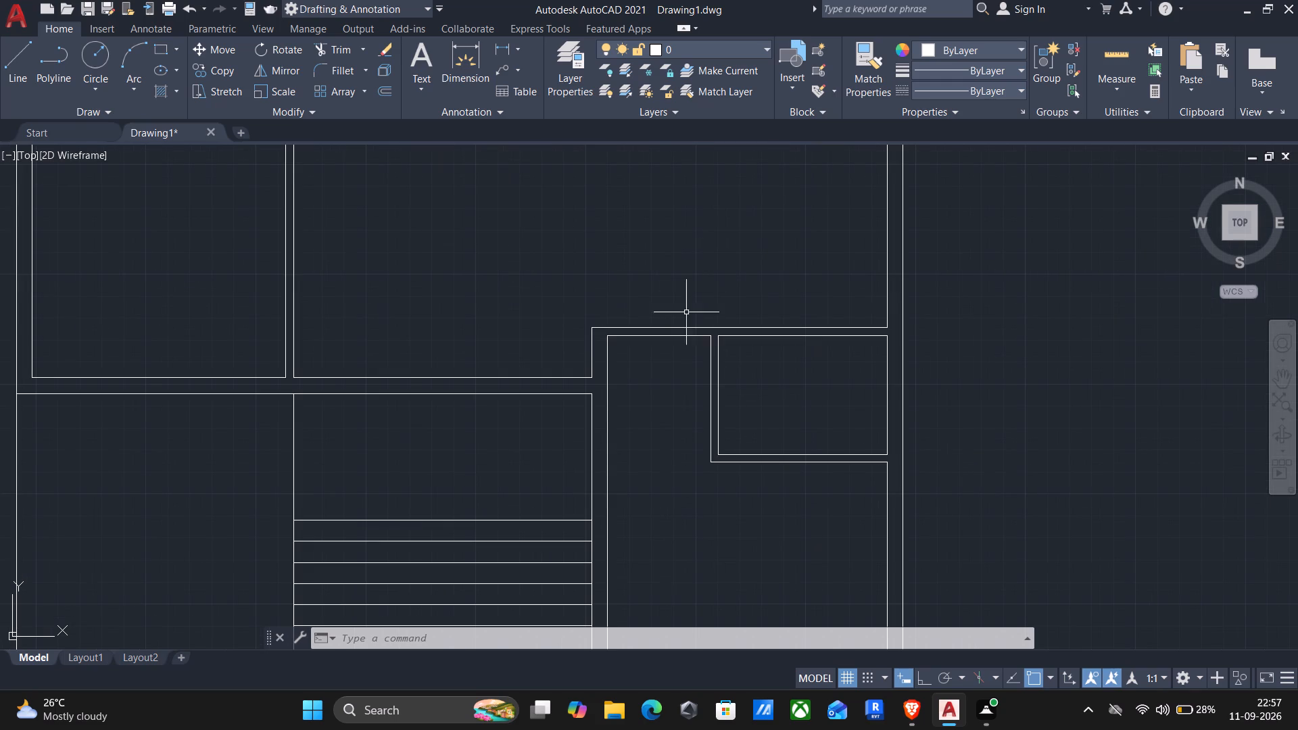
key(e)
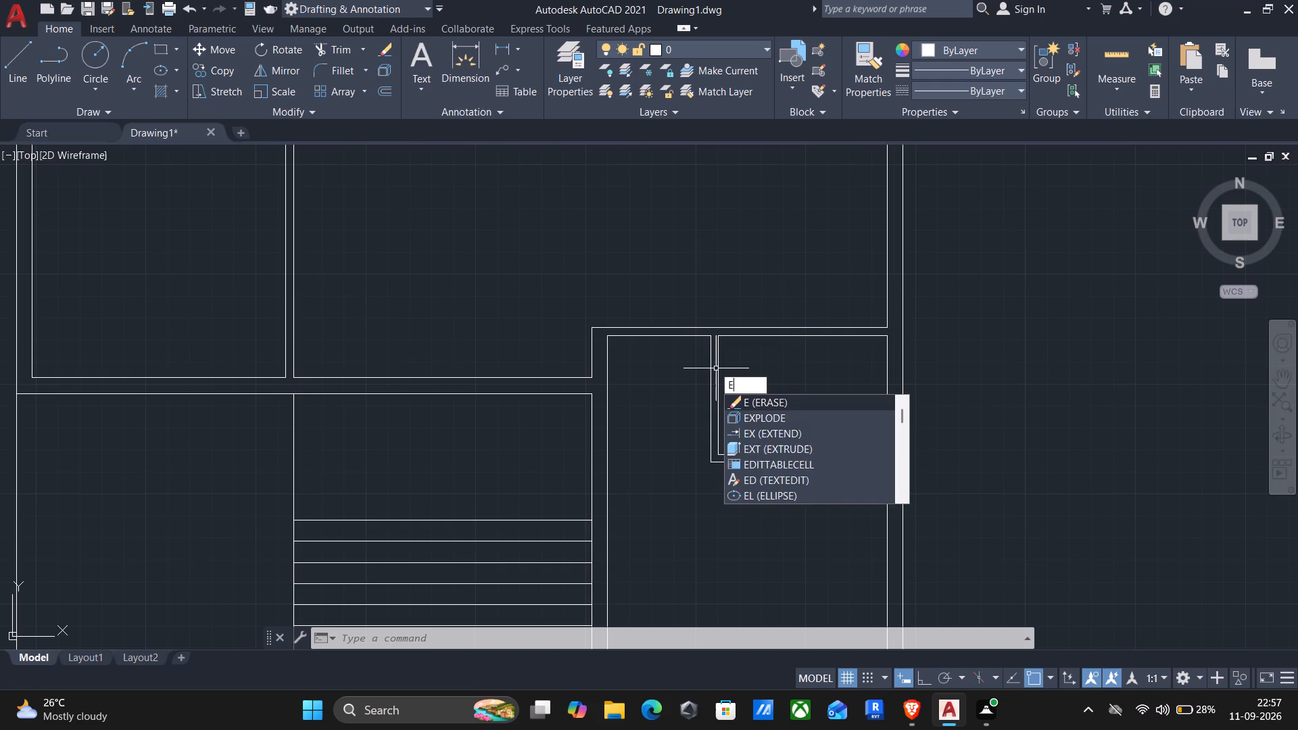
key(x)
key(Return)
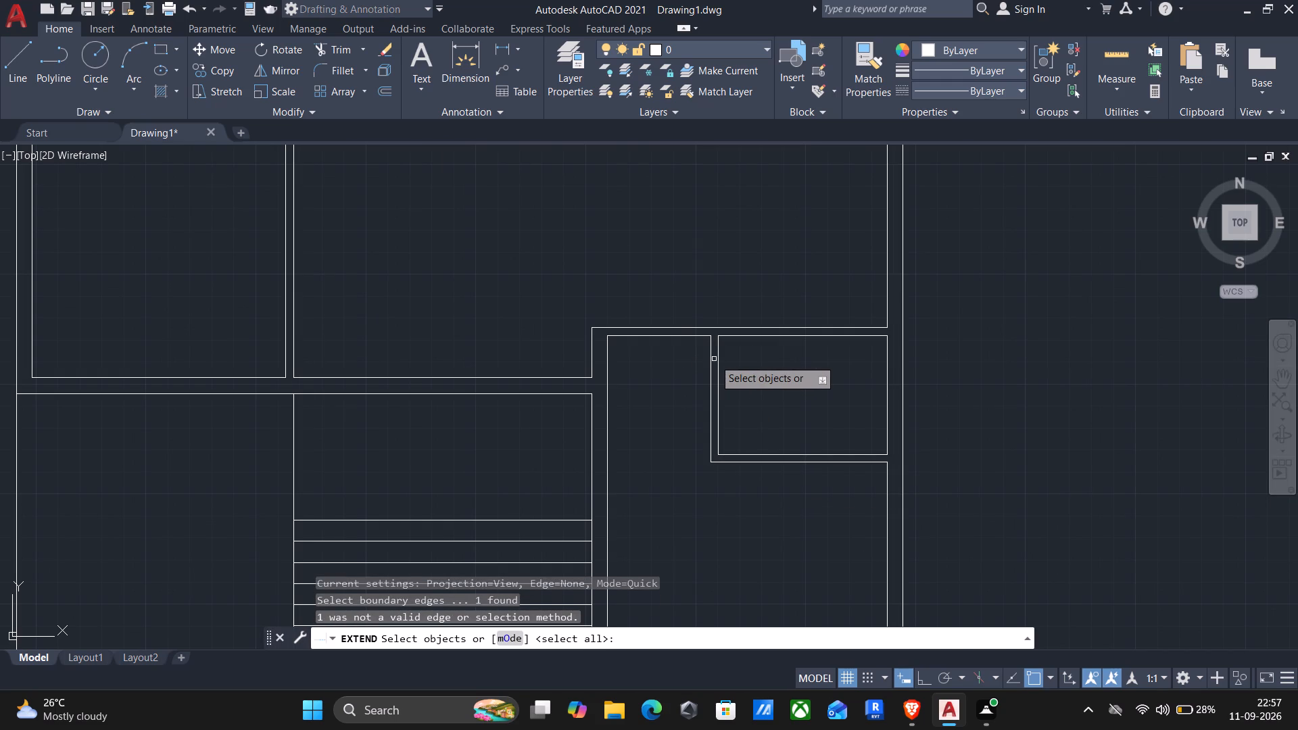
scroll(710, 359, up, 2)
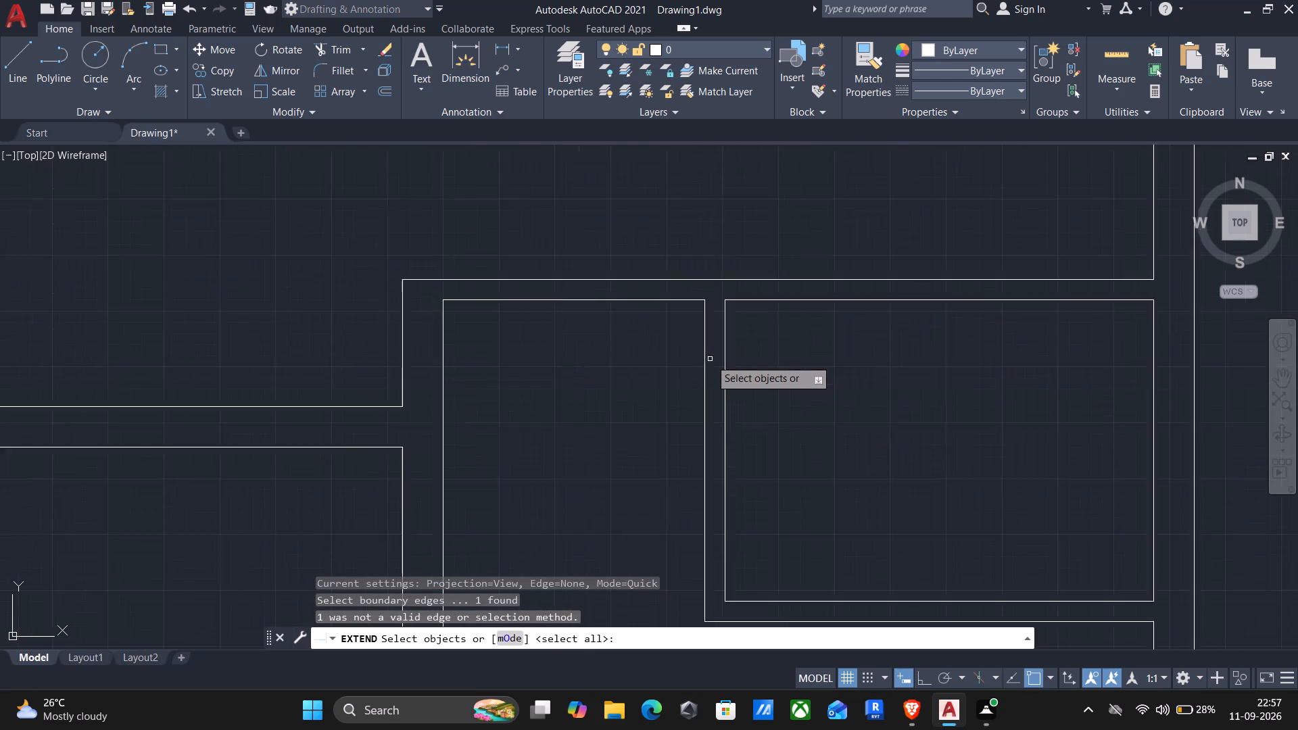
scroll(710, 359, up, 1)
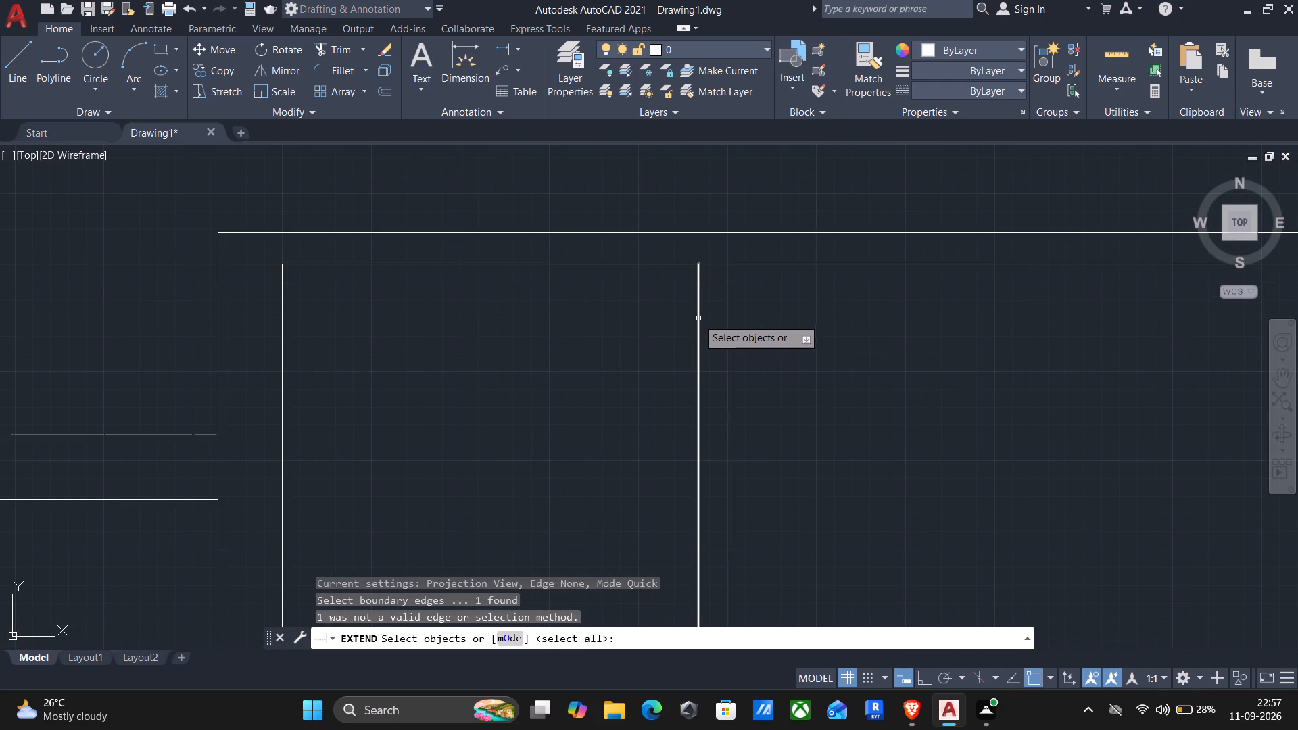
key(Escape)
Extend the two vertical wall lines bounding the lower-right room's entry up to the upper wall's outer line.
key(e)
key(x)
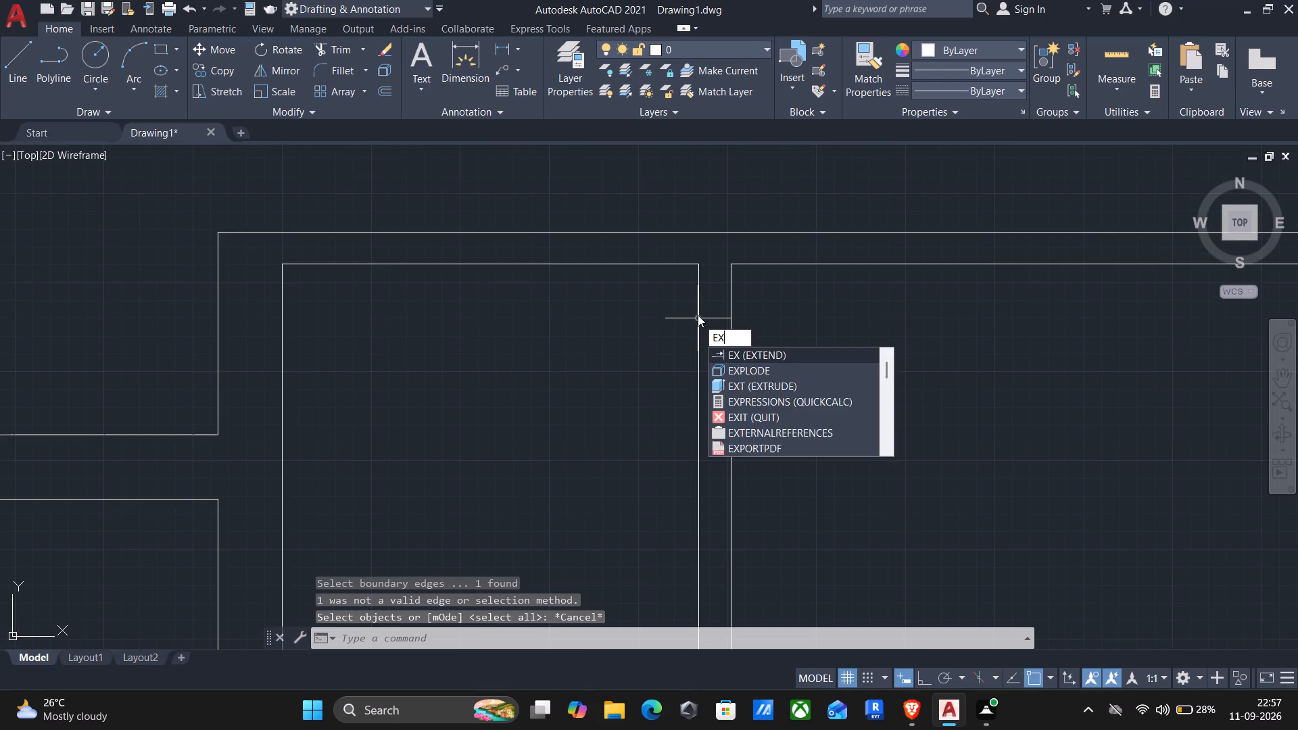
key(Return)
click(700, 312)
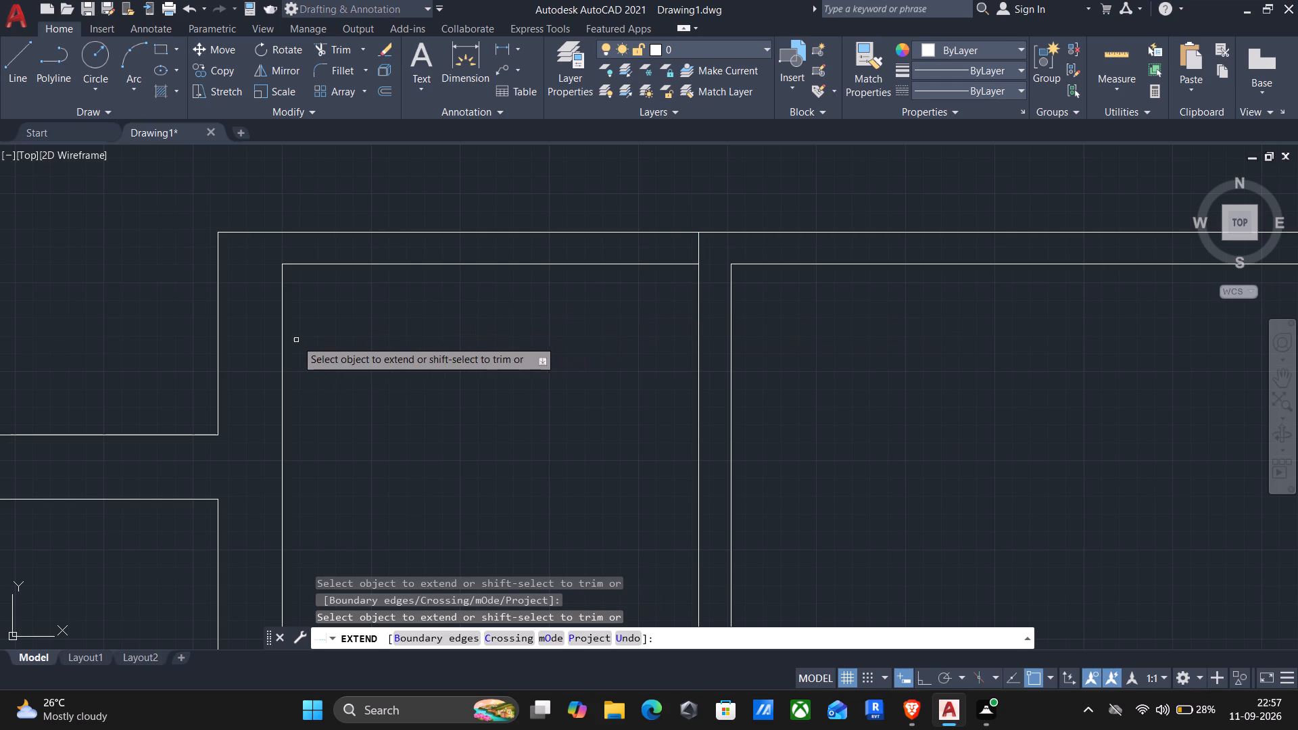
click(280, 326)
key(Escape)
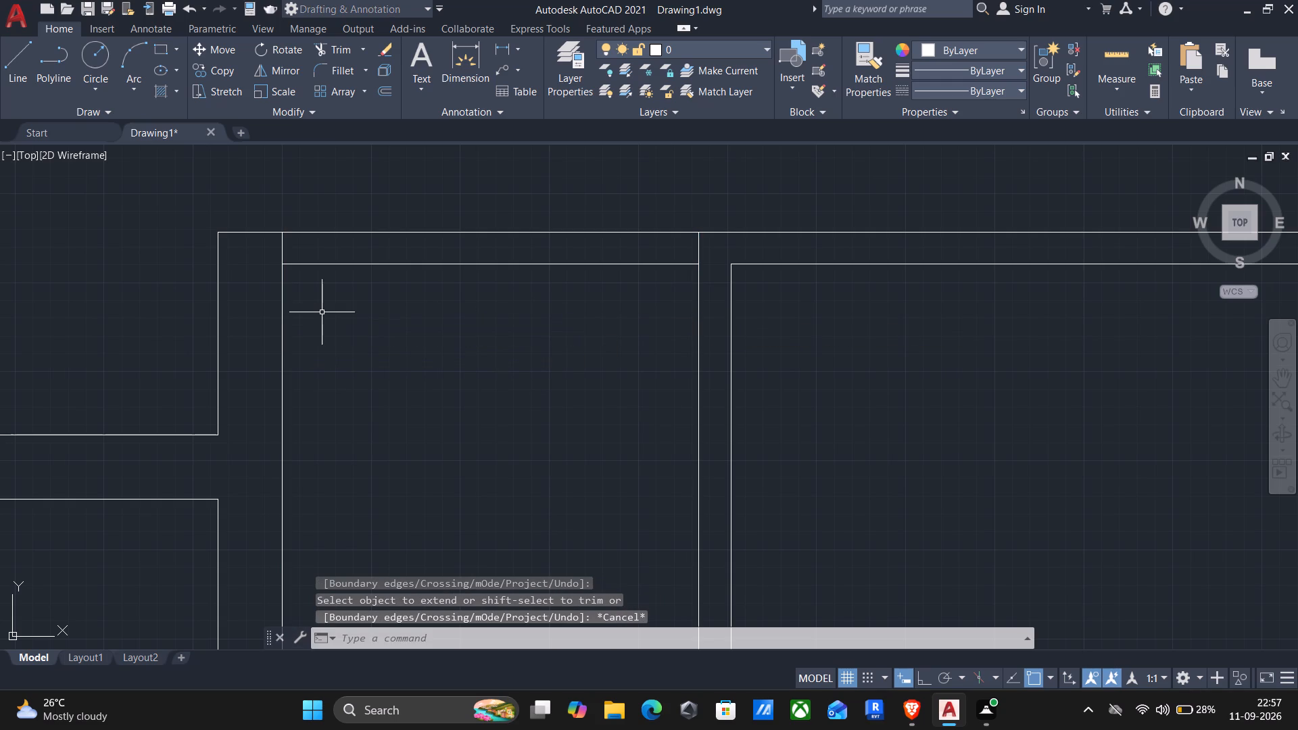
Trim both horizontal wall lines between the two extended lines to open the lower-right room's entrance.
text(tr)
key(Return)
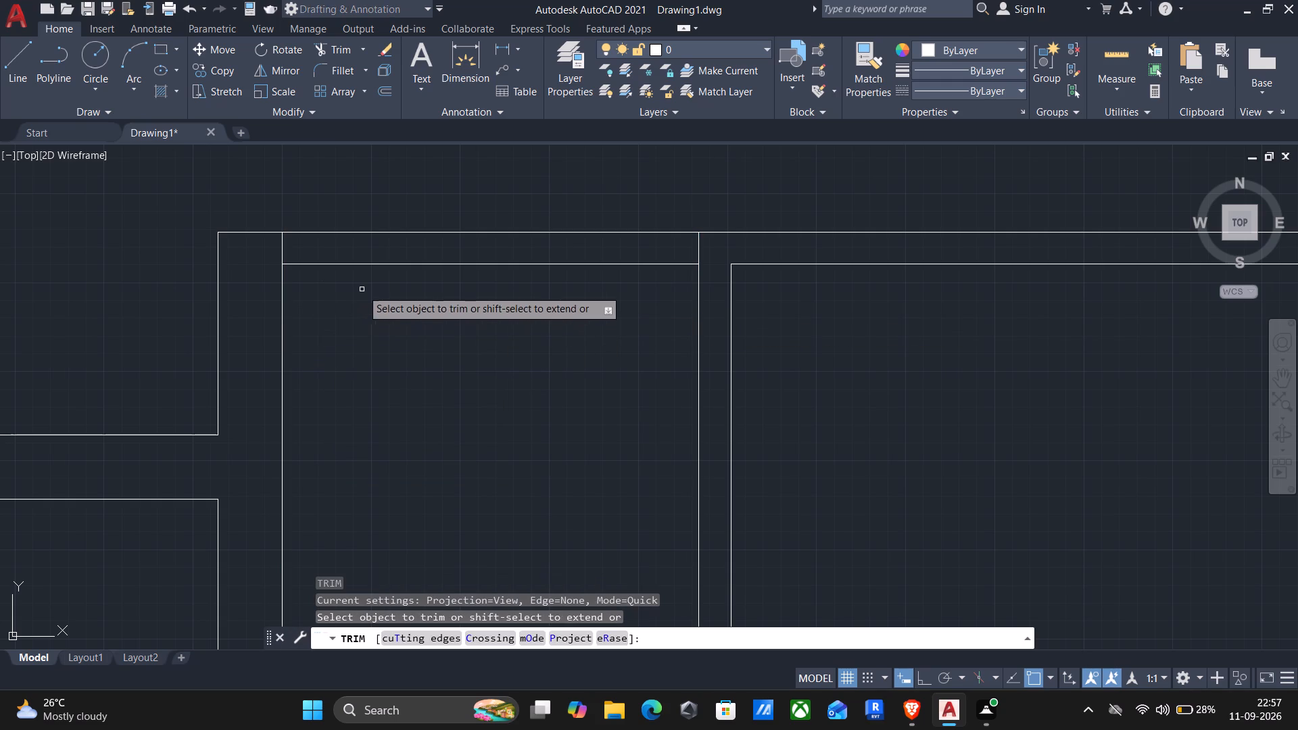
drag(416, 191, 412, 306)
scroll(452, 287, down, 2)
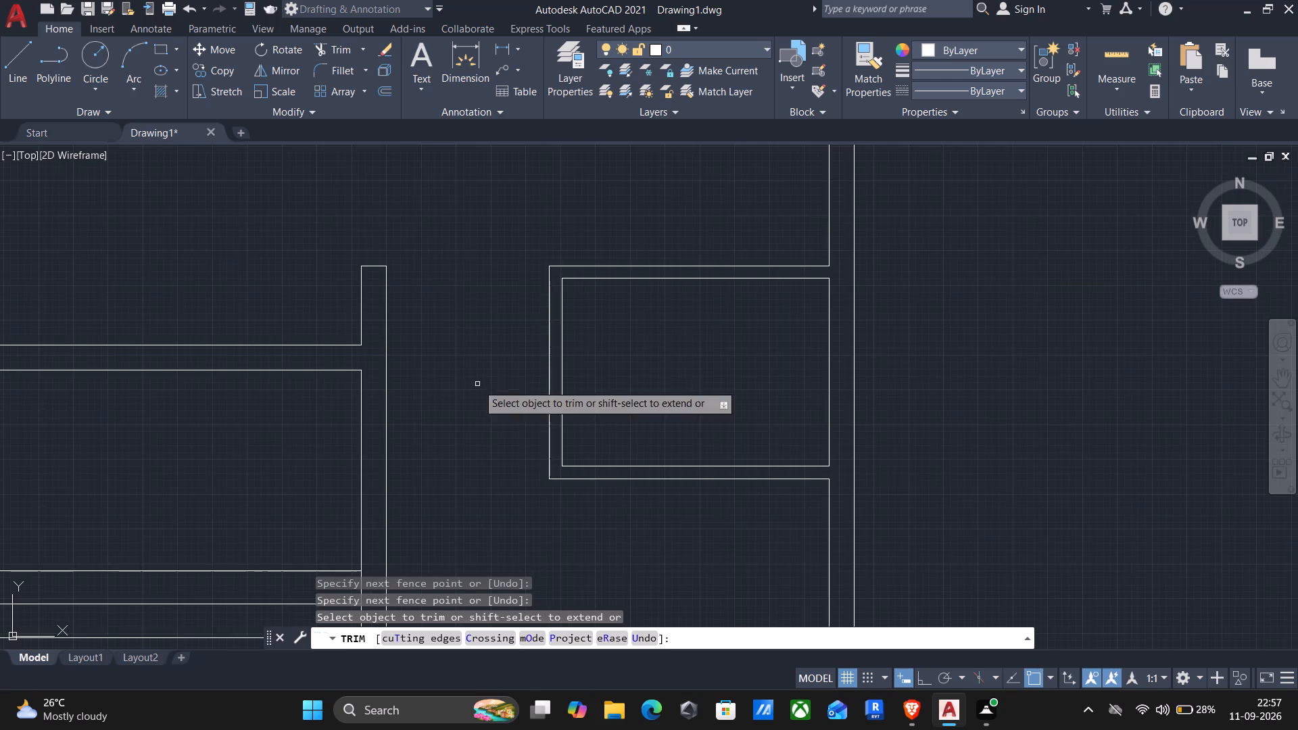
middle_drag(478, 388, 489, 267)
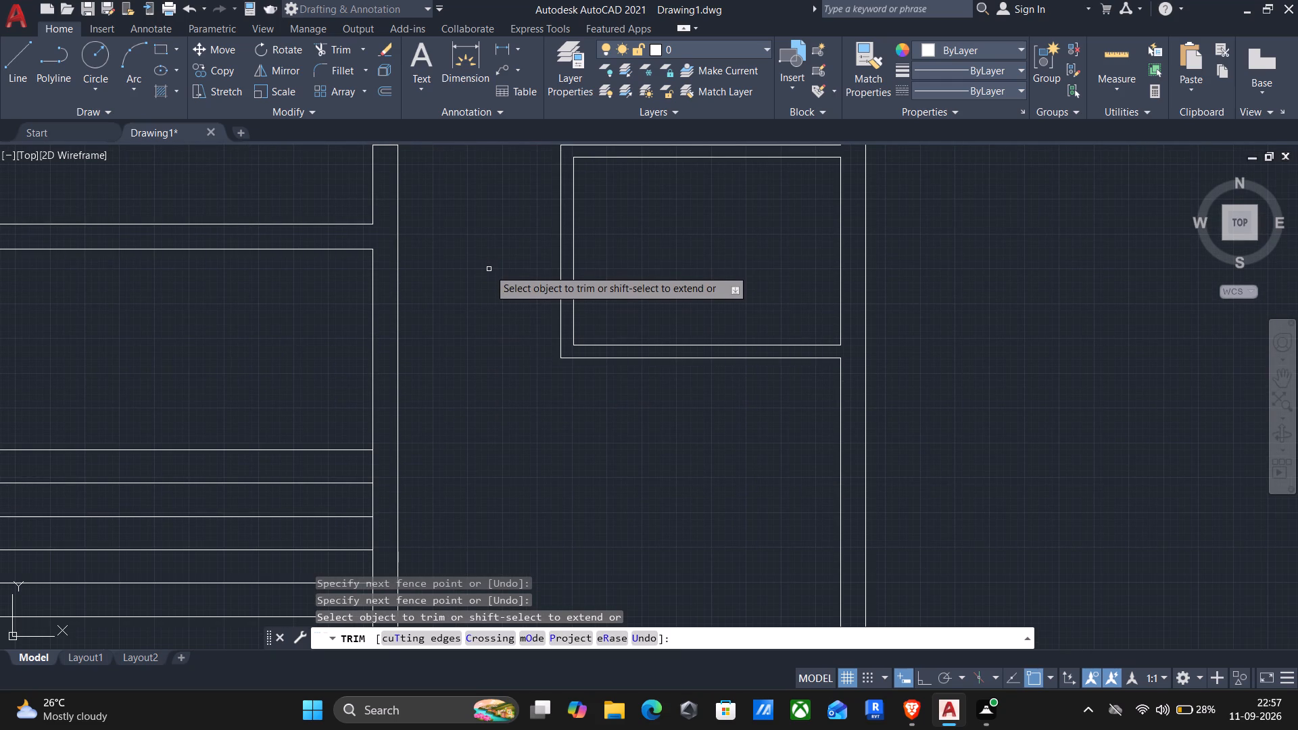
key(Escape)
With Ortho on, draw a short line across the small inner room's bottom wall, down from its lower-left inner corner.
key(l)
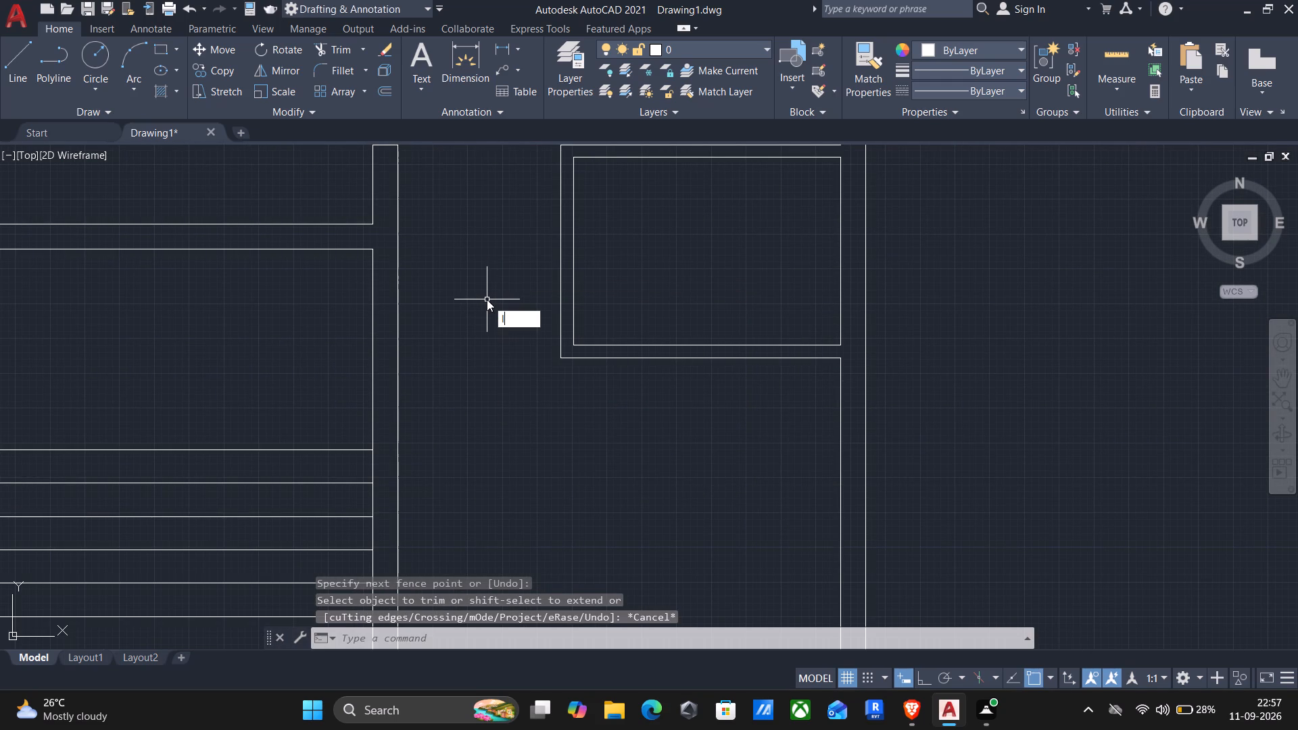
key(Return)
scroll(537, 332, up, 2)
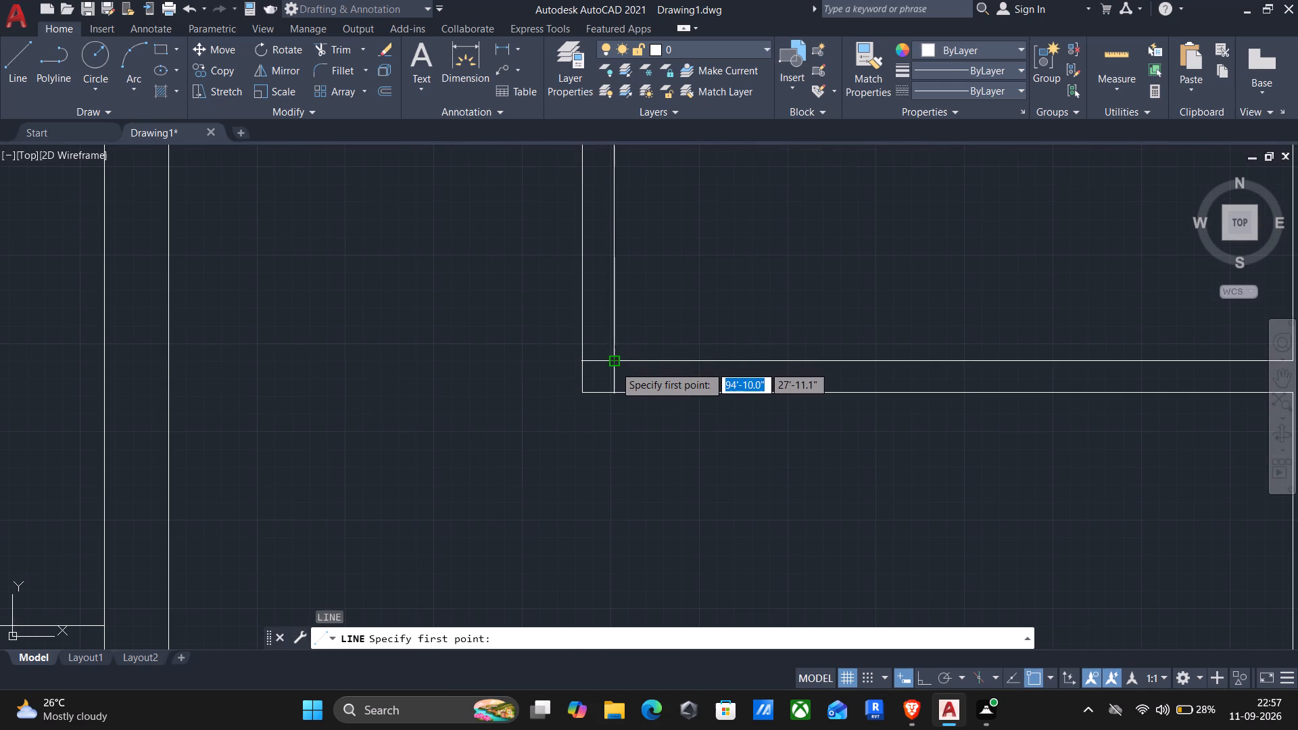
click(612, 364)
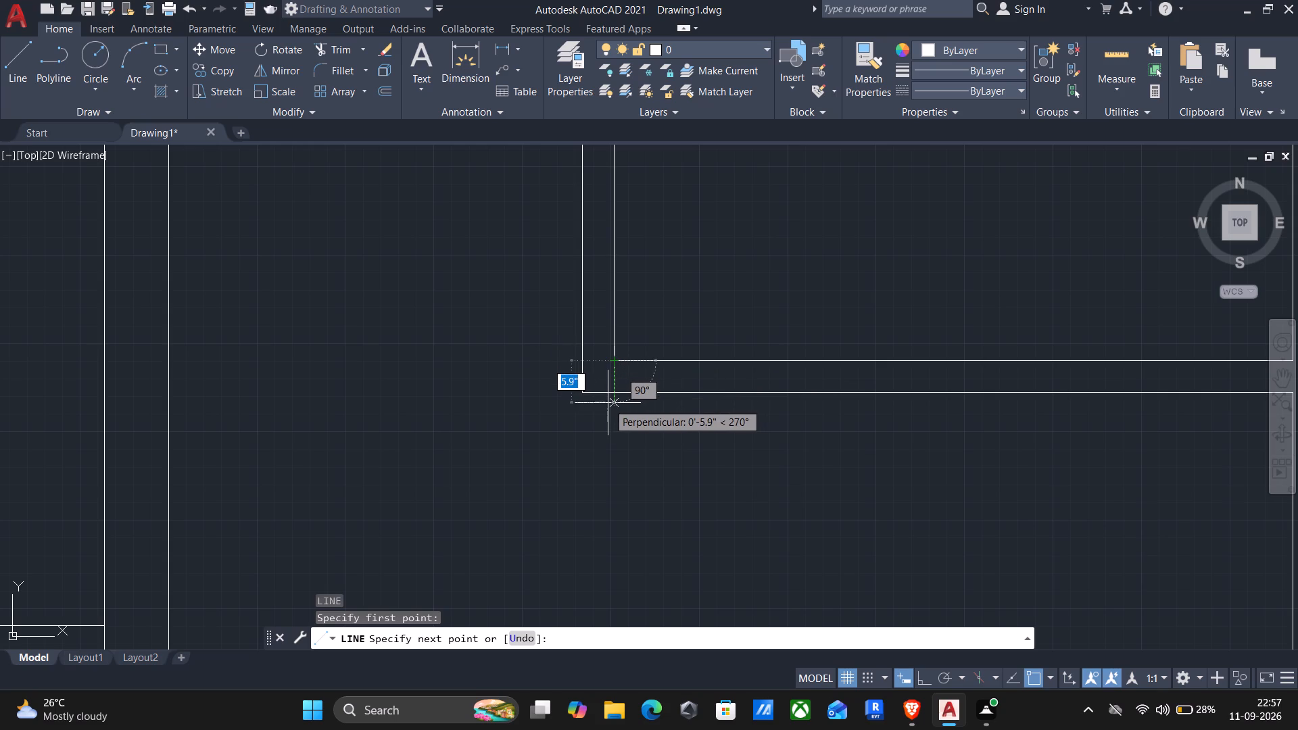
key(F8)
click(612, 395)
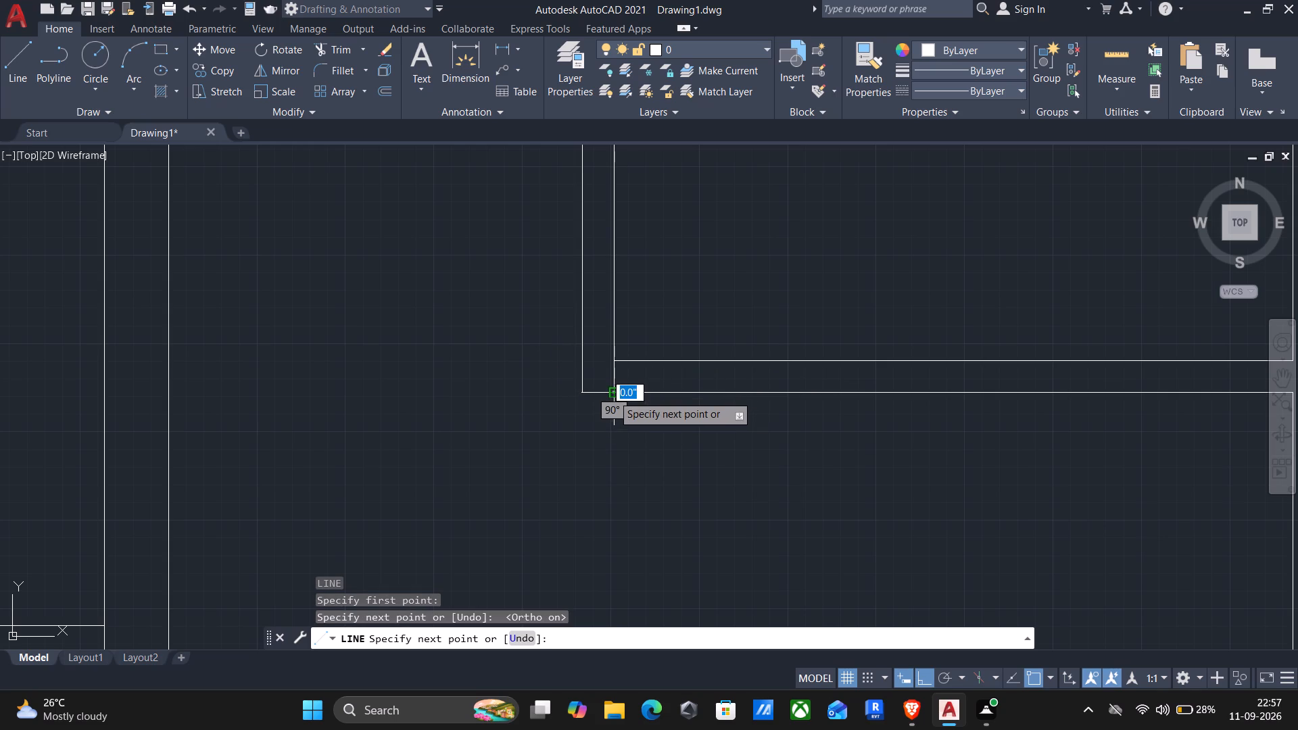
key(Return)
Offset the short line across the small inner room's bottom wall 2'6" to the right.
key(o)
key(Return)
click(606, 364)
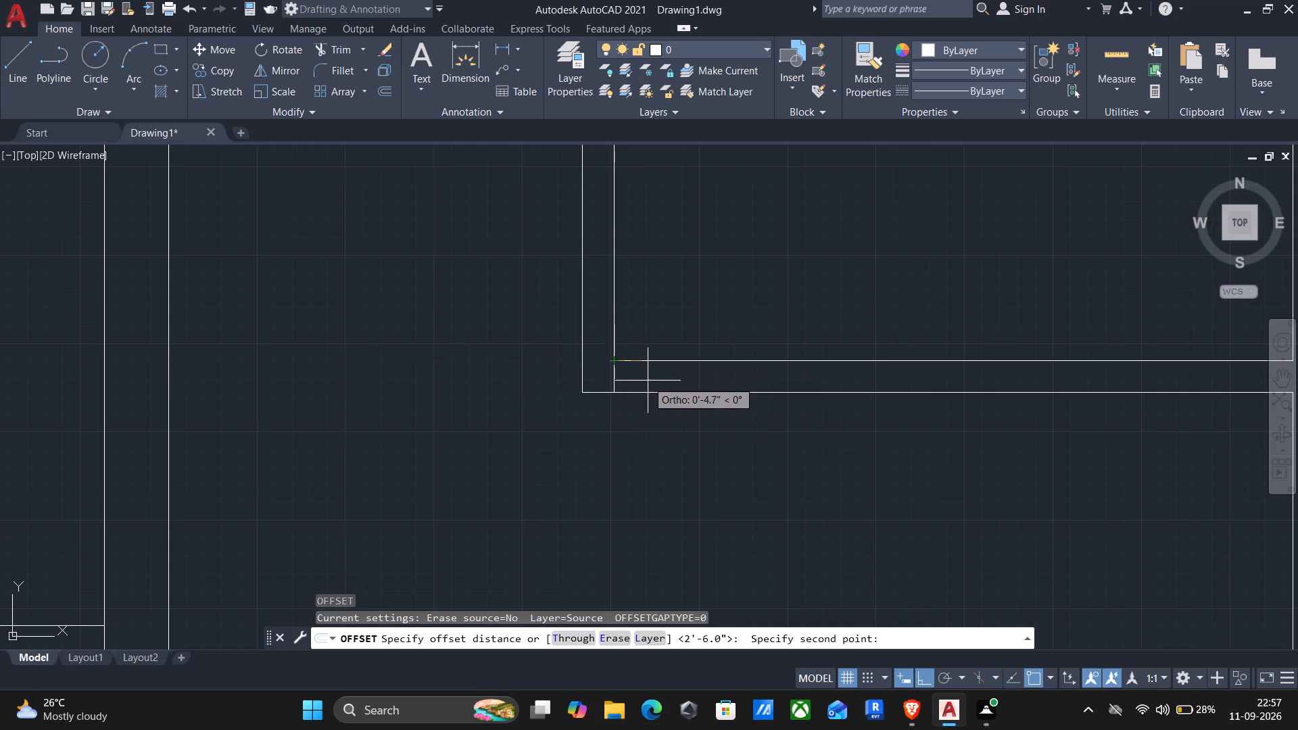
click(648, 380)
click(614, 381)
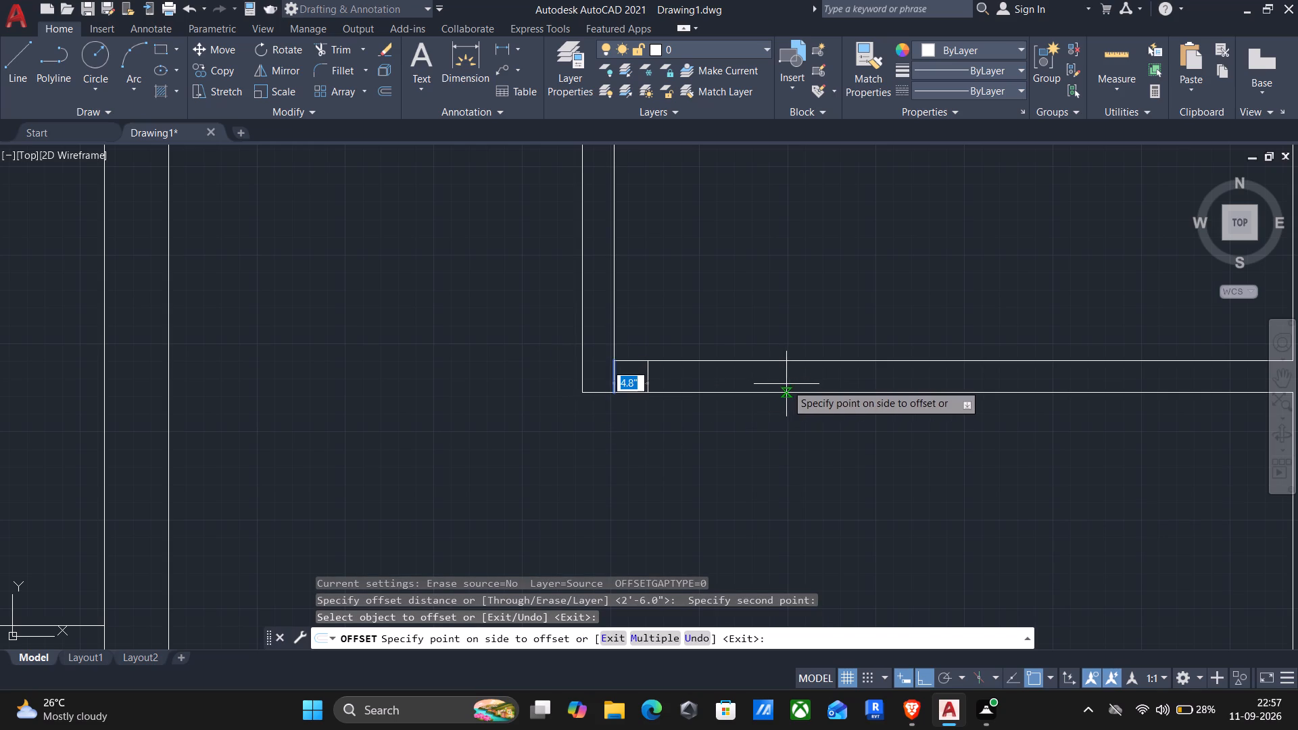
key(2)
key(apostrophe)
text(6")
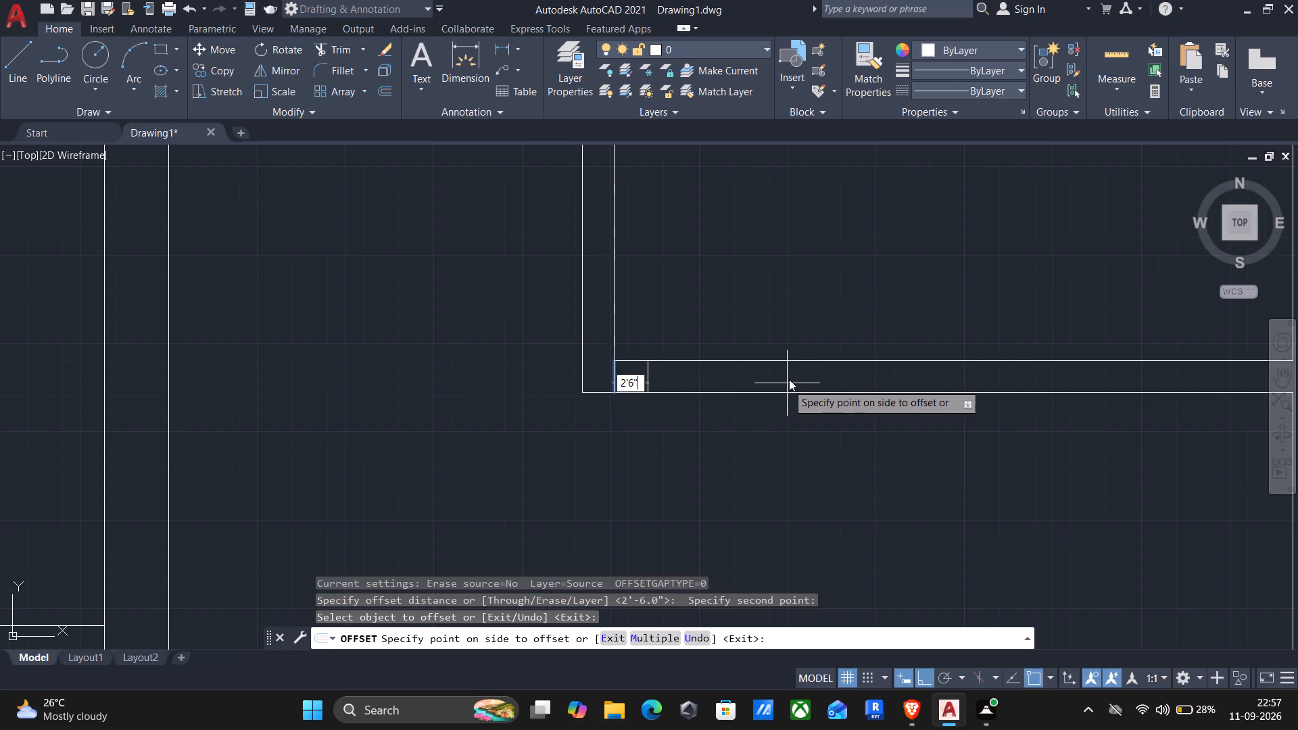
key(Return)
key(Escape)
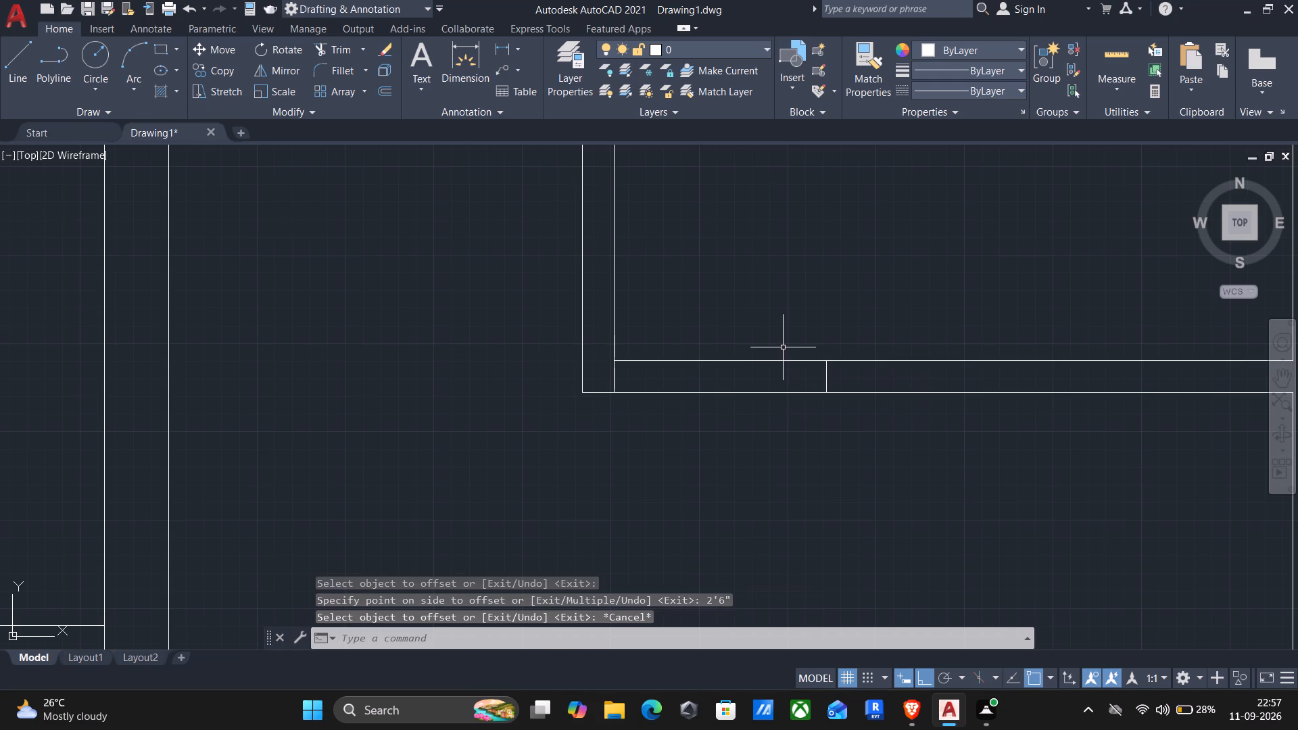
Trim the small inner room's bottom wall lines between the two short cross lines to form a door opening.
text(tr)
key(Return)
drag(772, 304, 752, 429)
scroll(751, 429, down, 3)
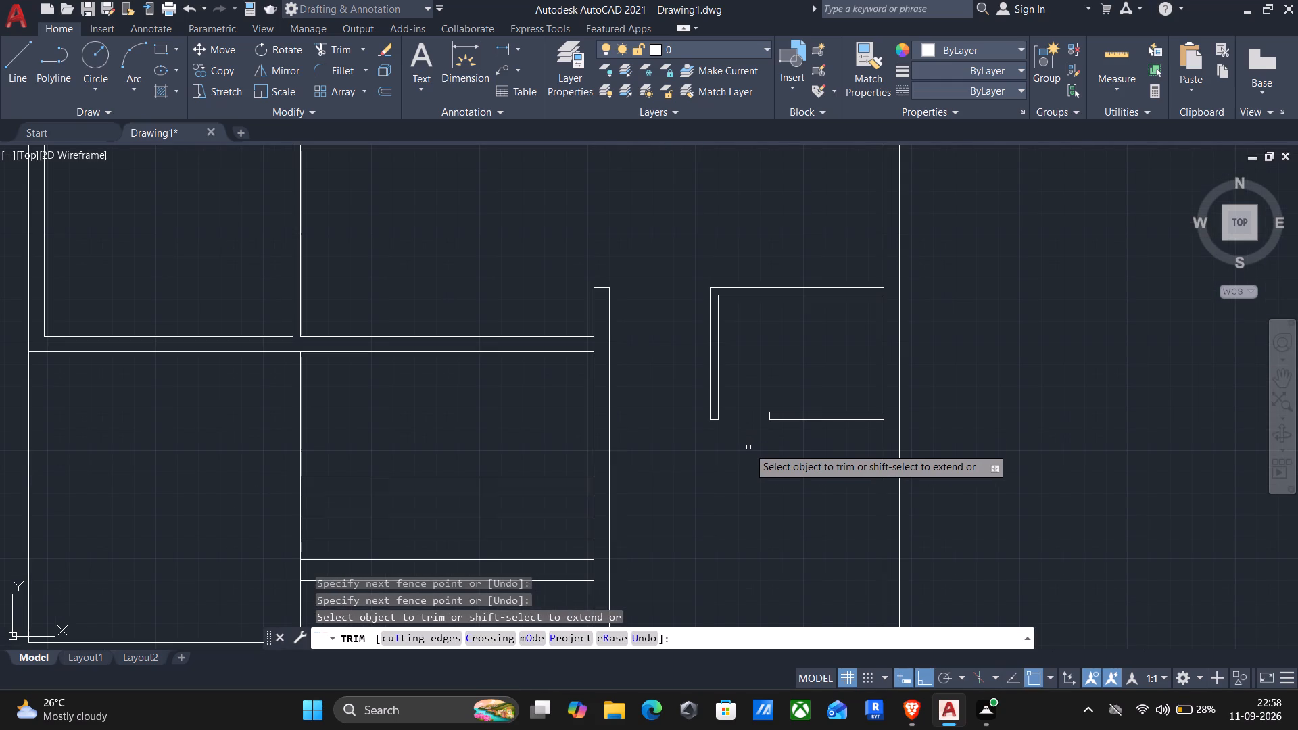
middle_drag(748, 449, 743, 297)
middle_drag(740, 385, 754, 306)
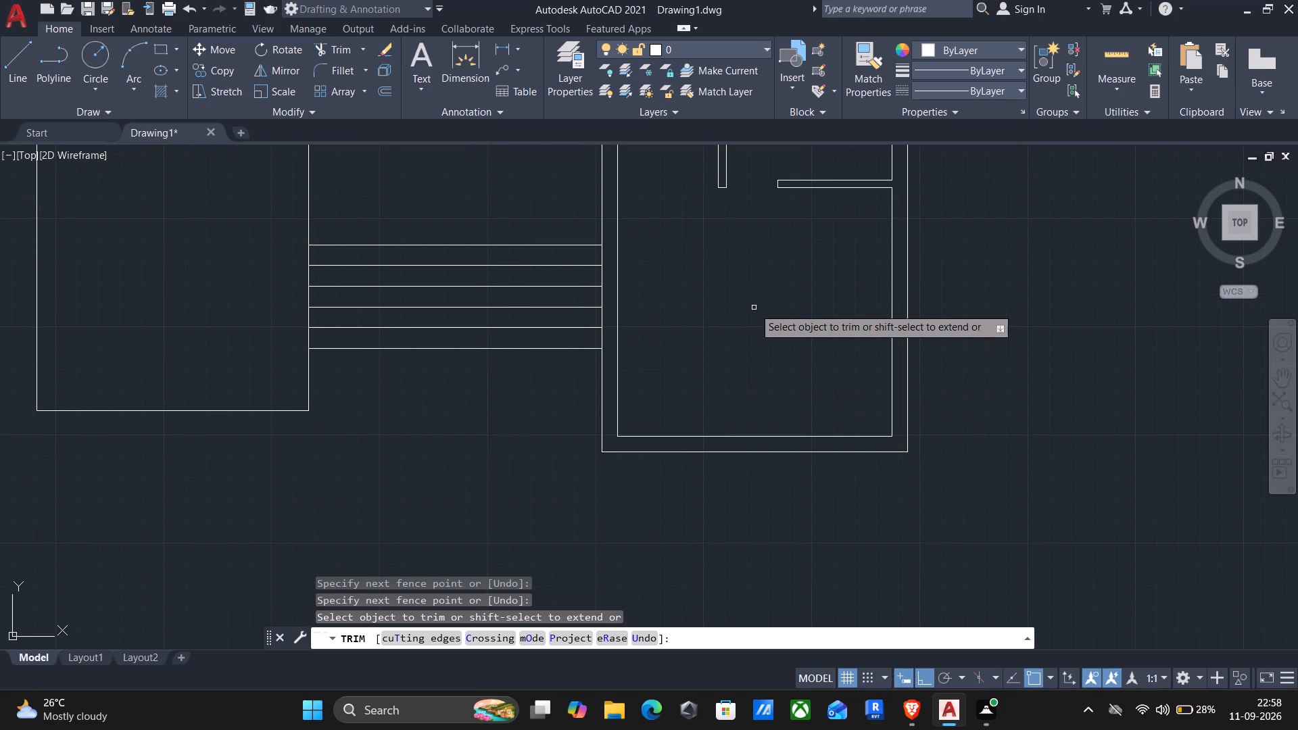
key(Escape)
Offset the lower-right room's right inner wall line 2' inward.
key(o)
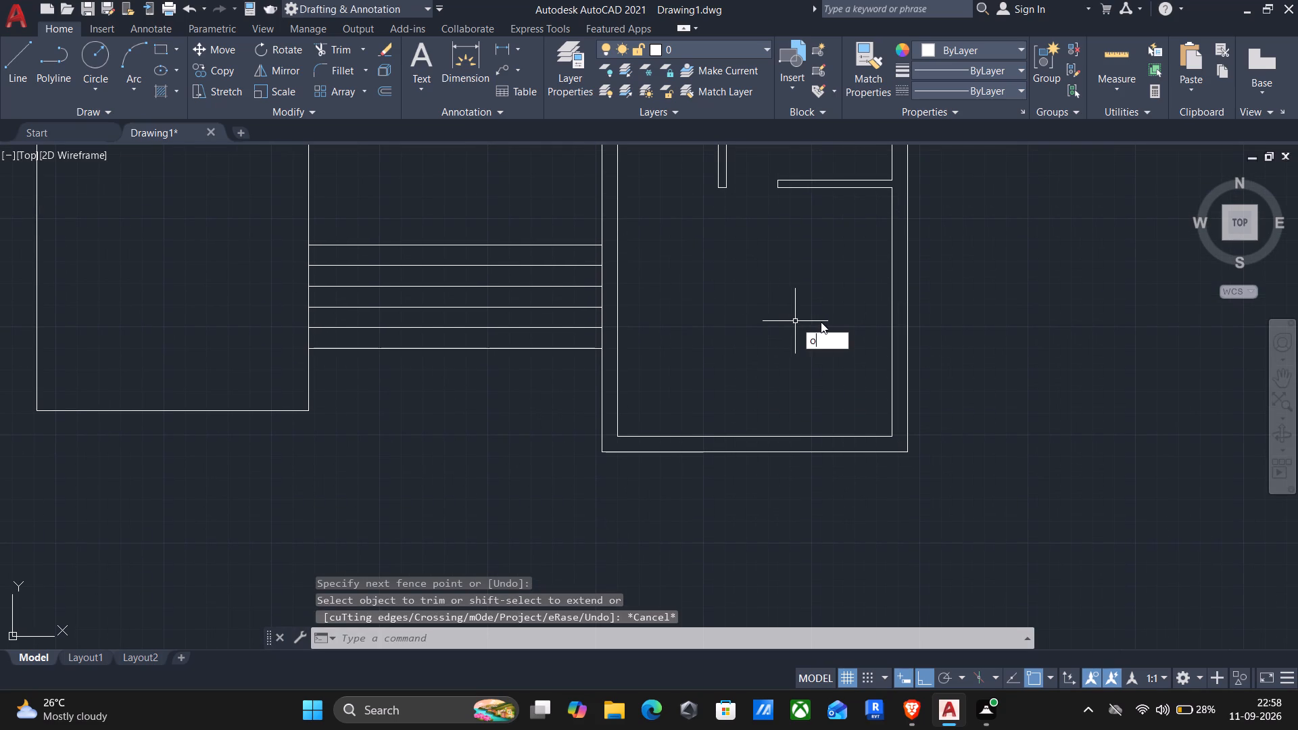
key(Return)
scroll(908, 286, up, 1)
click(881, 305)
click(852, 330)
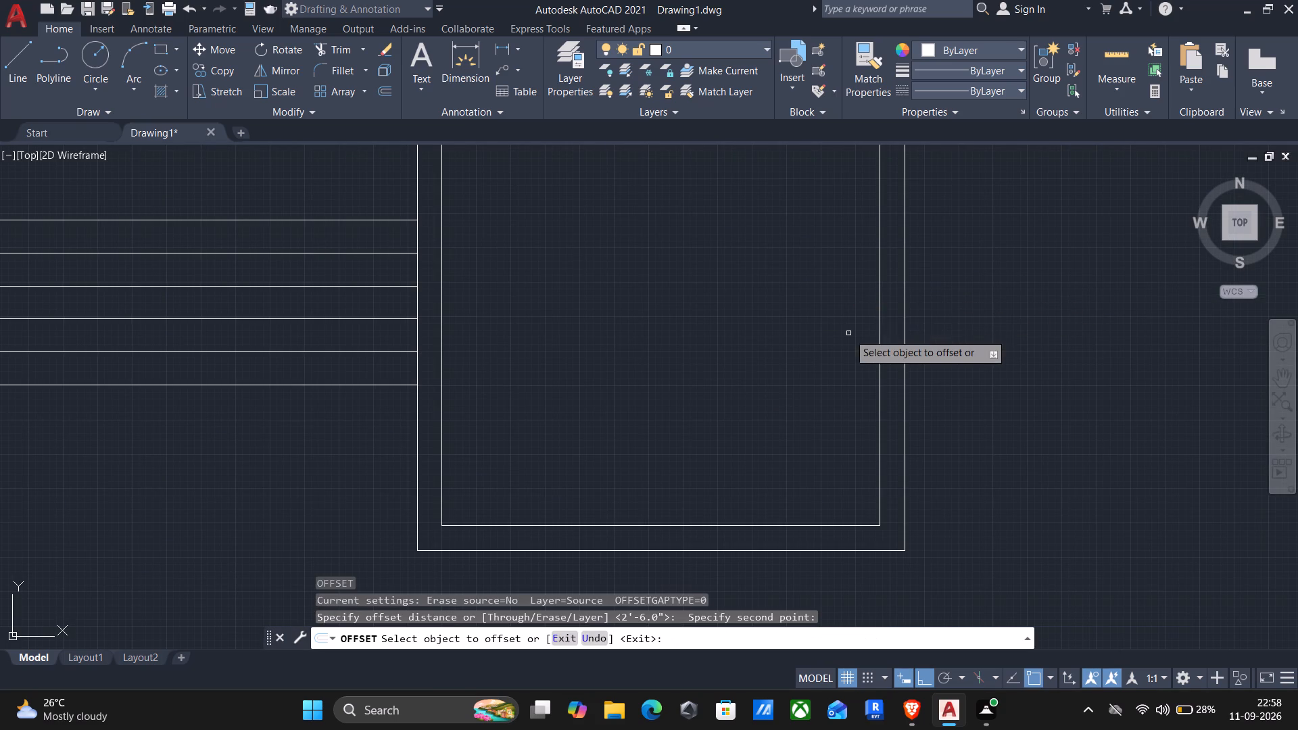
click(878, 312)
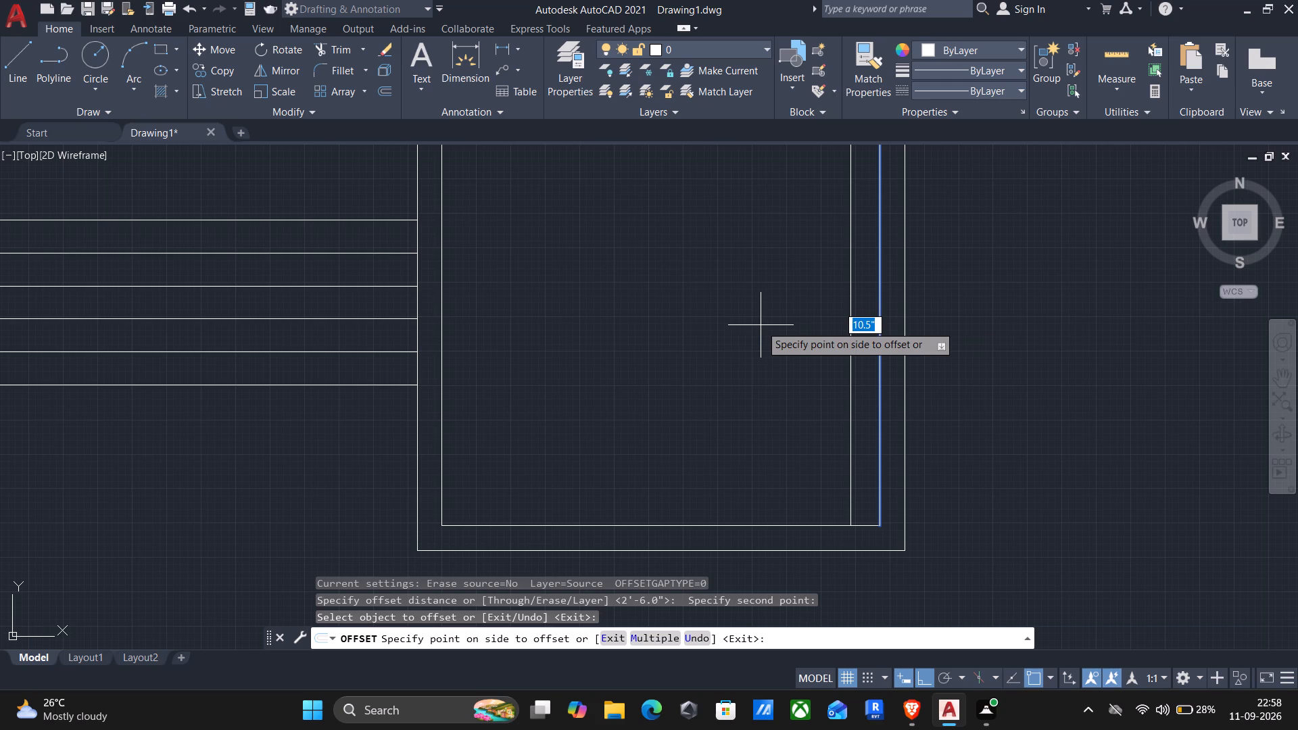
text(2')
key(Return)
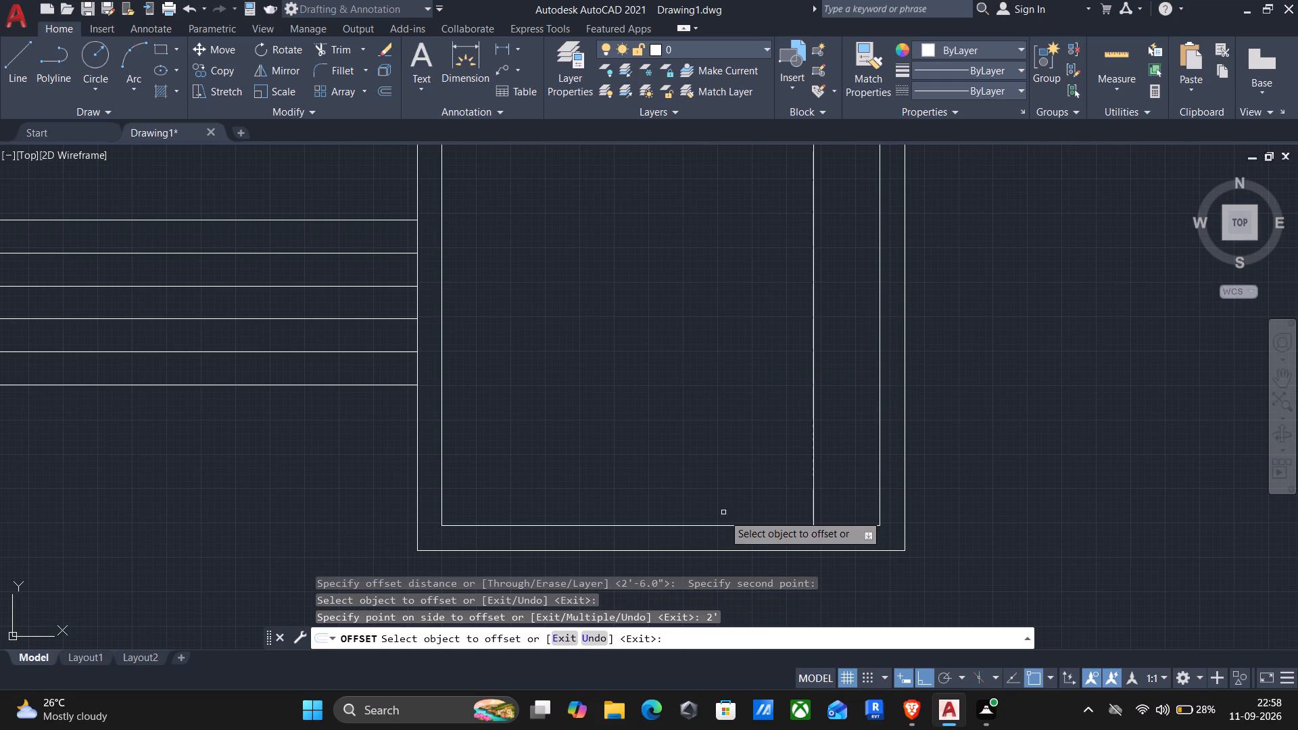
Offset the lower-right room's bottom inner wall line 2' inward.
drag(712, 528, 715, 518)
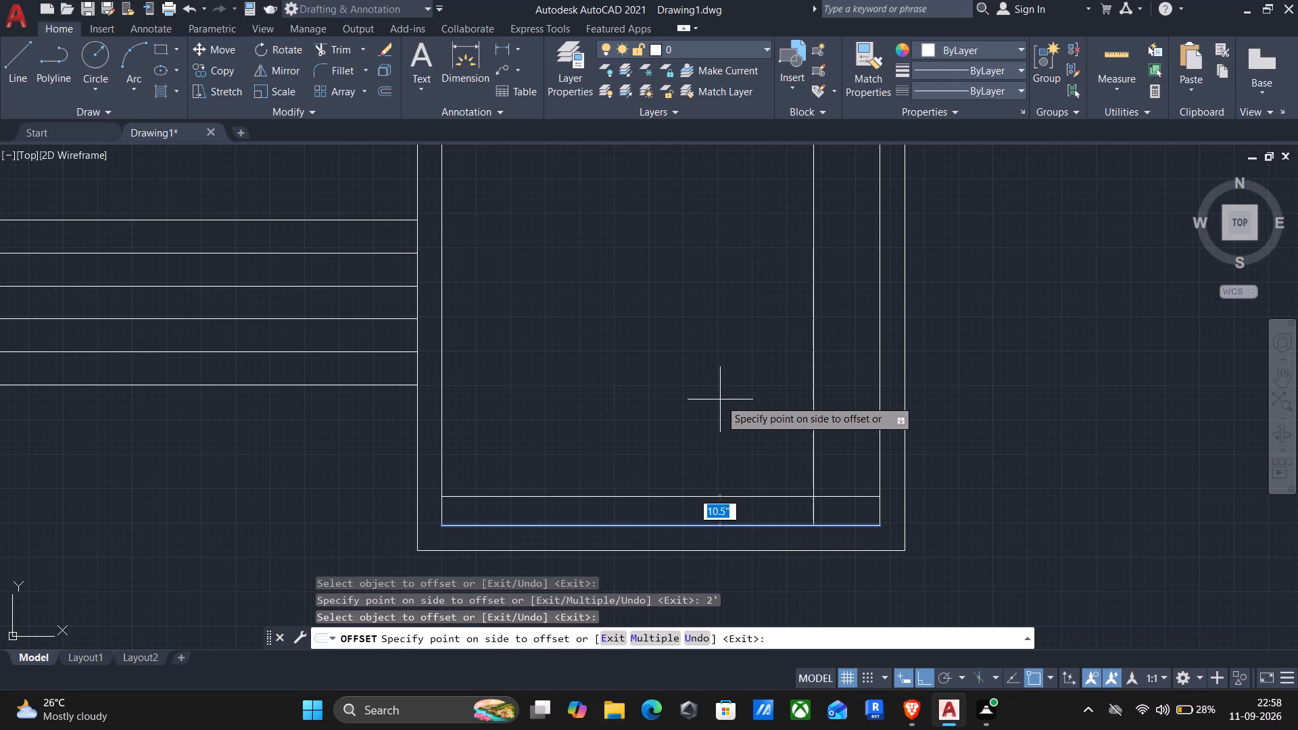
key(2)
key(apostrophe)
key(Return)
key(Escape)
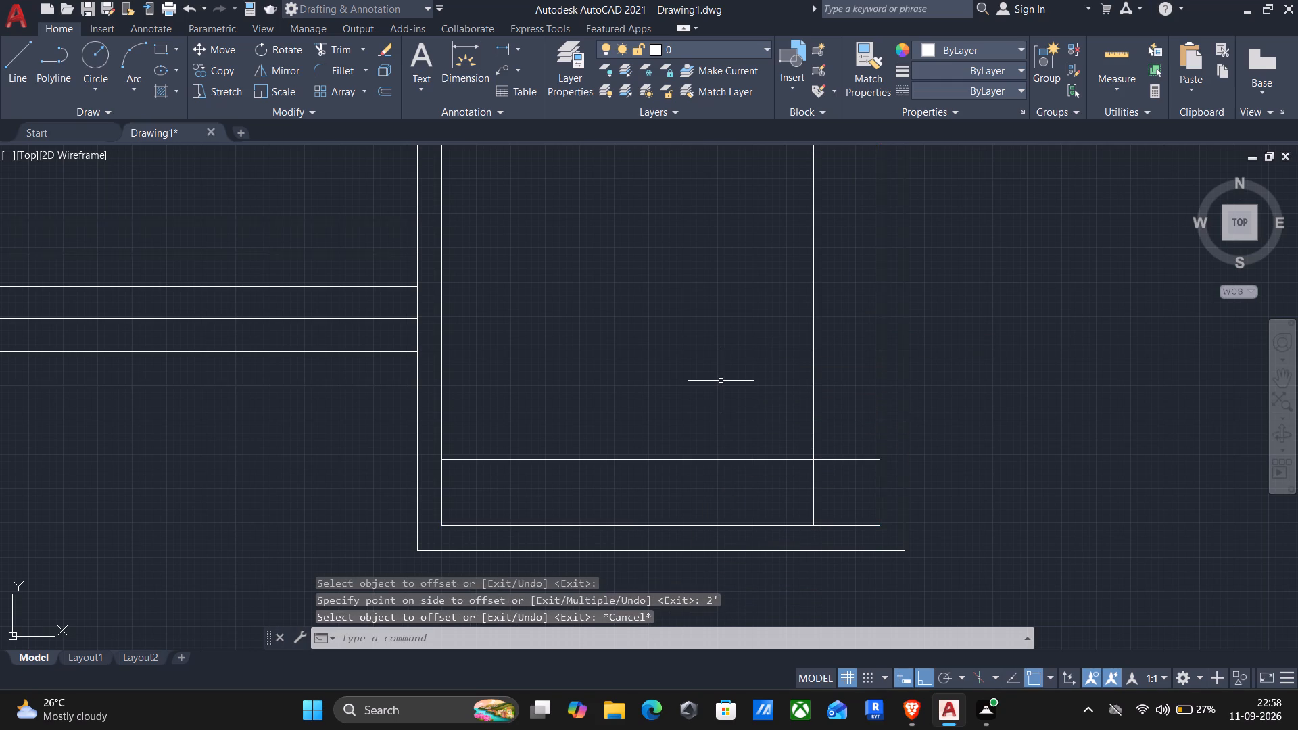
Trim the overlapping ends of the two offset lines where they cross in the lower-right room, leaving a clean corner.
text(tr)
key(Return)
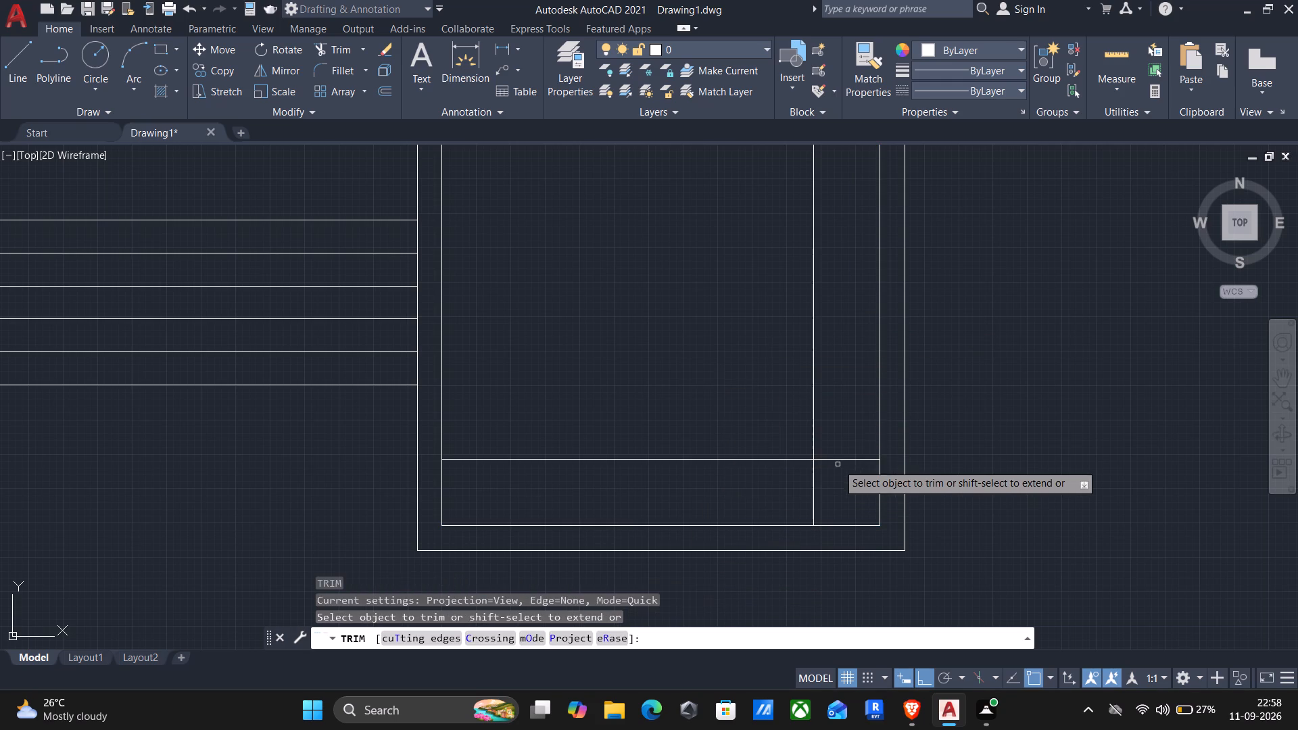
drag(842, 447, 790, 489)
scroll(788, 489, down, 2)
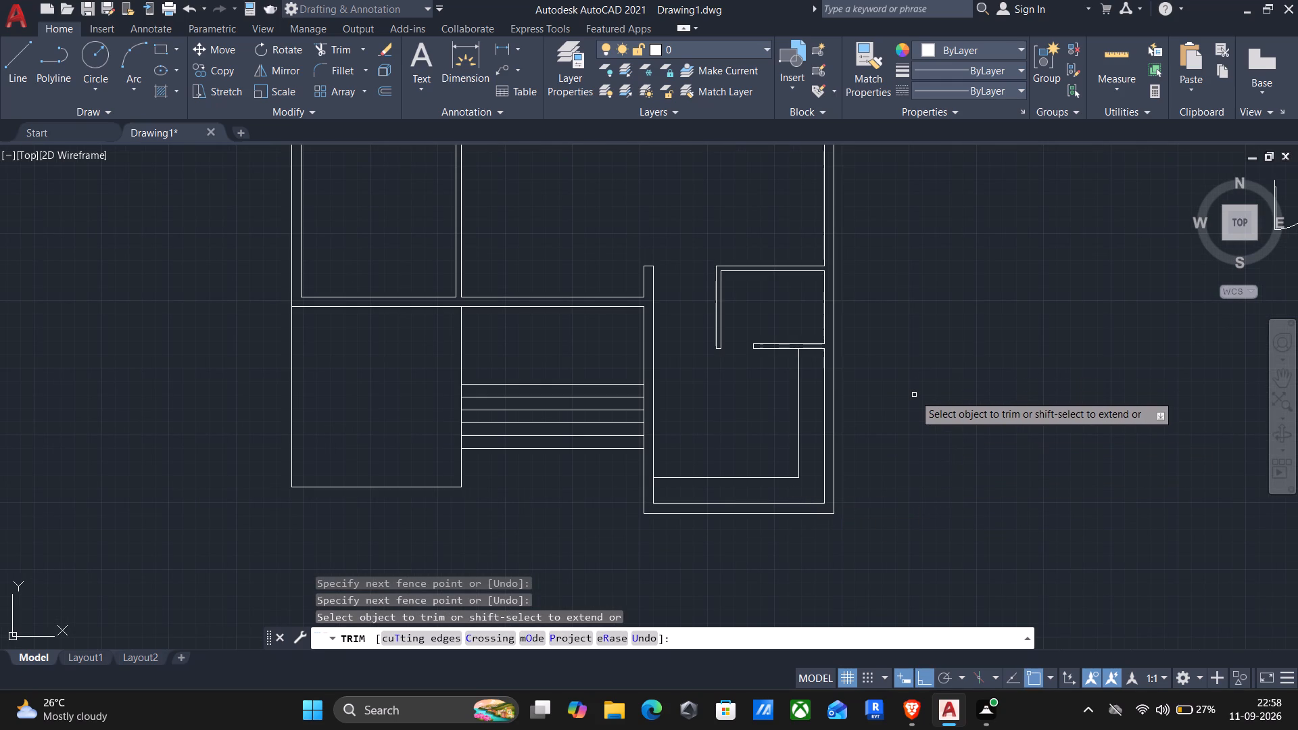
middle_drag(907, 400, 949, 370)
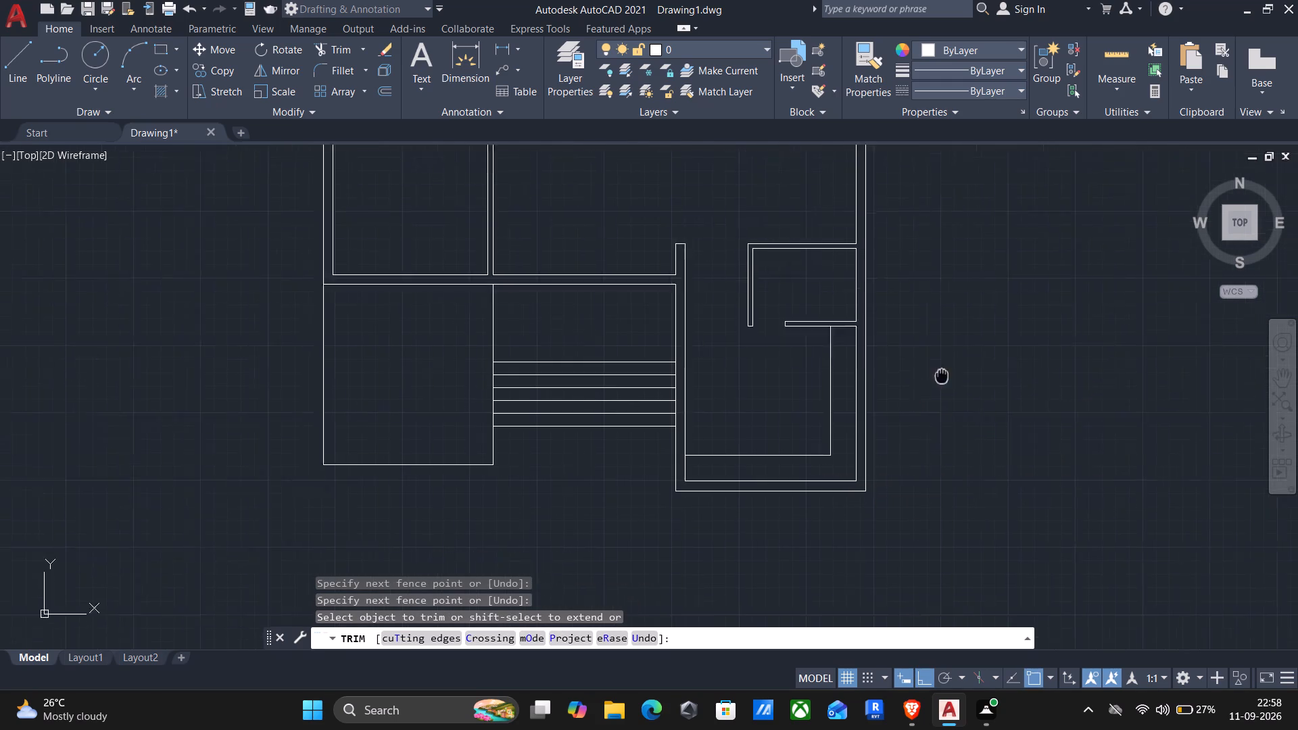
middle_drag(949, 370, 980, 345)
middle_drag(995, 416, 948, 443)
middle_drag(944, 453, 951, 385)
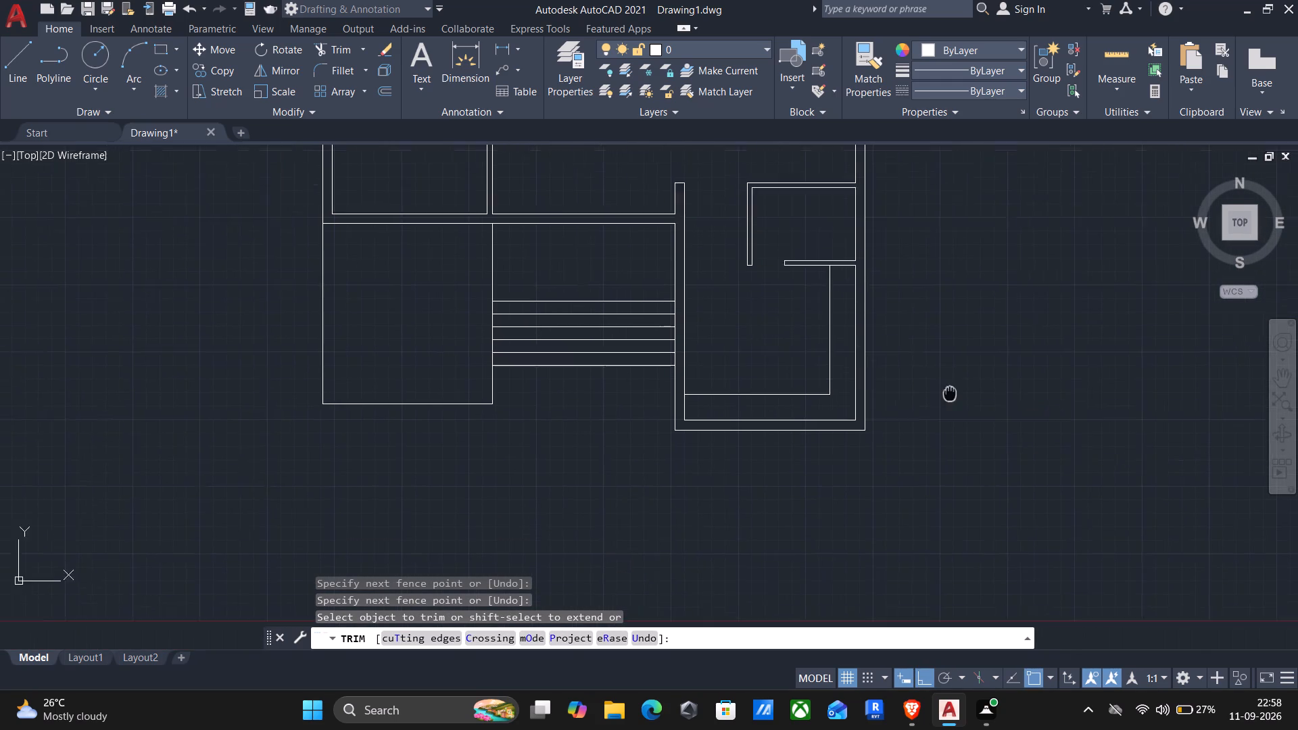
middle_drag(951, 385, 951, 379)
scroll(952, 377, down, 1)
key(Escape)
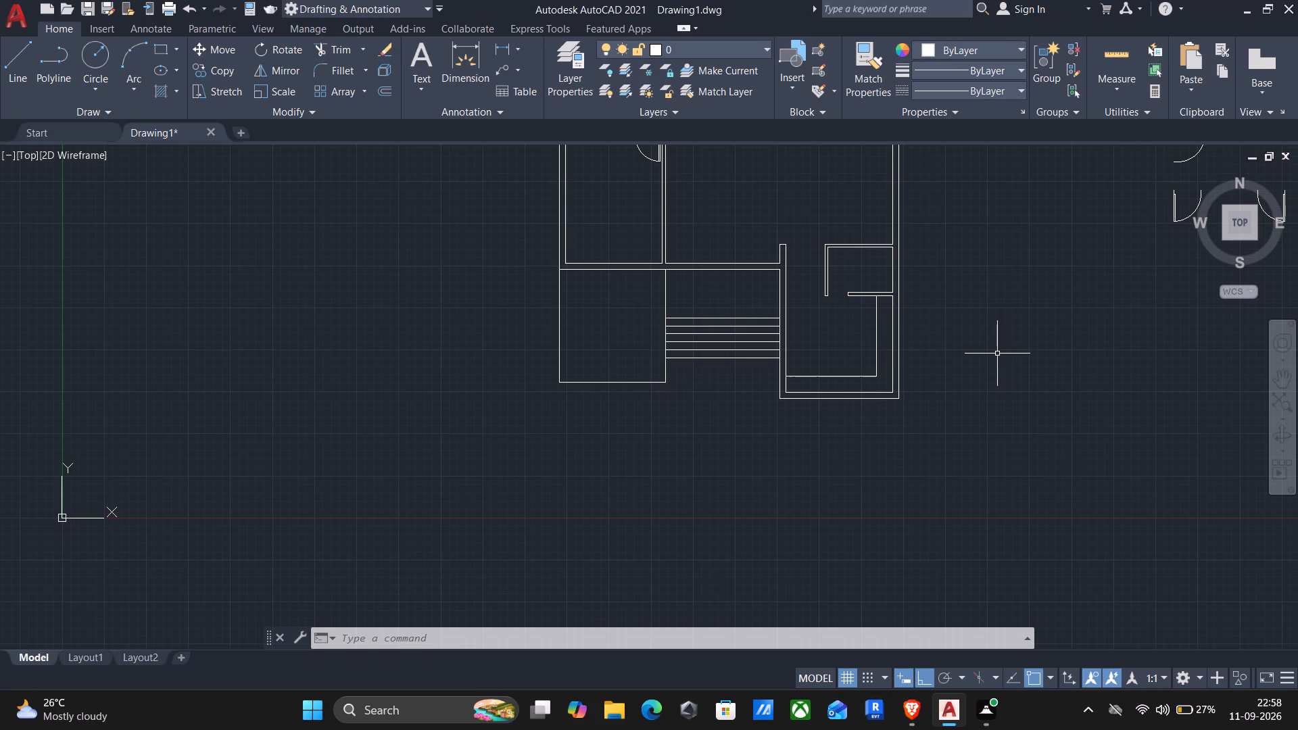
Start a line at the top wall of the upper-left room.
scroll(997, 354, down, 1)
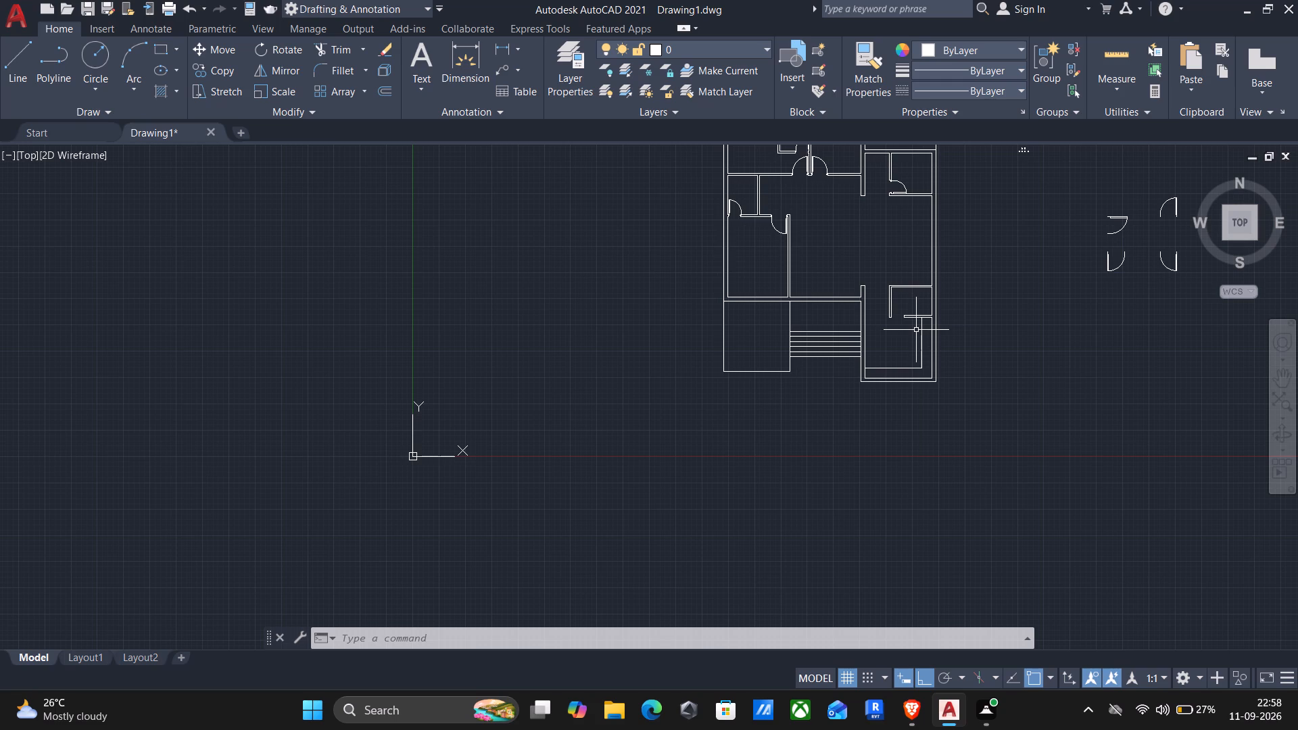
middle_drag(871, 243, 792, 392)
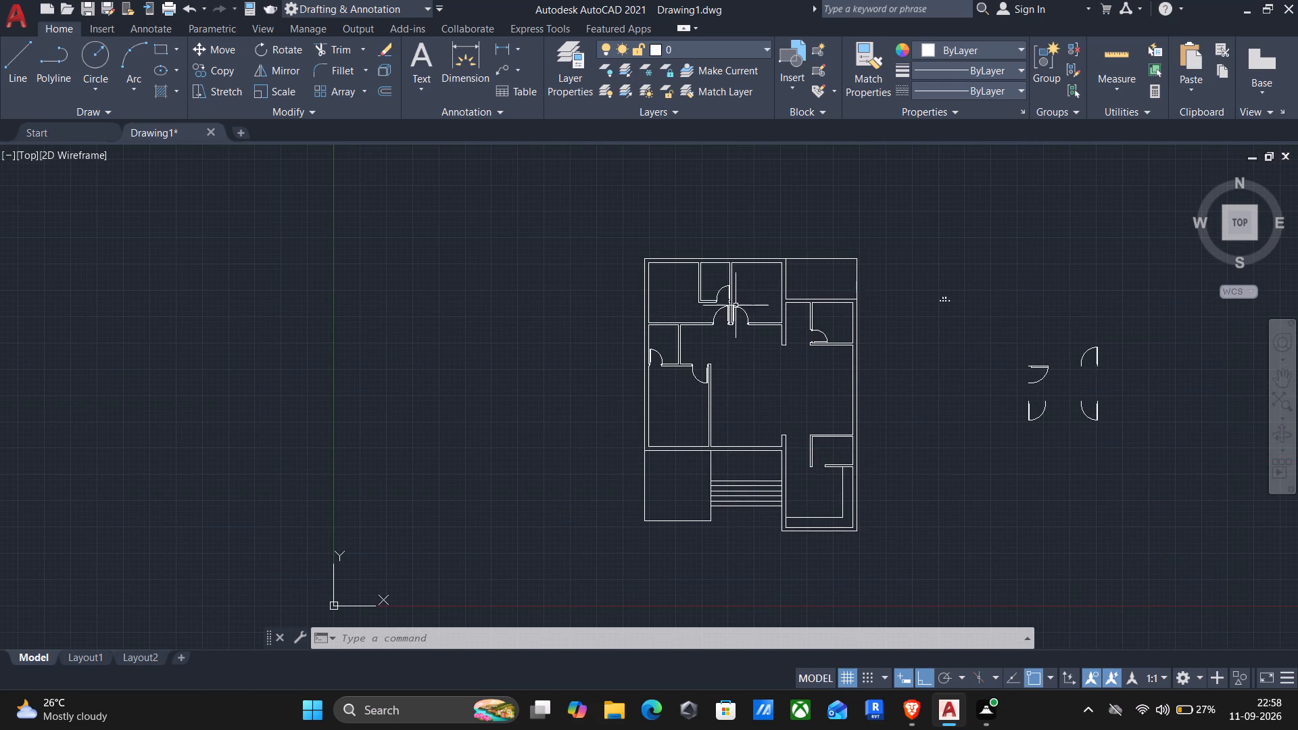
scroll(731, 302, up, 3)
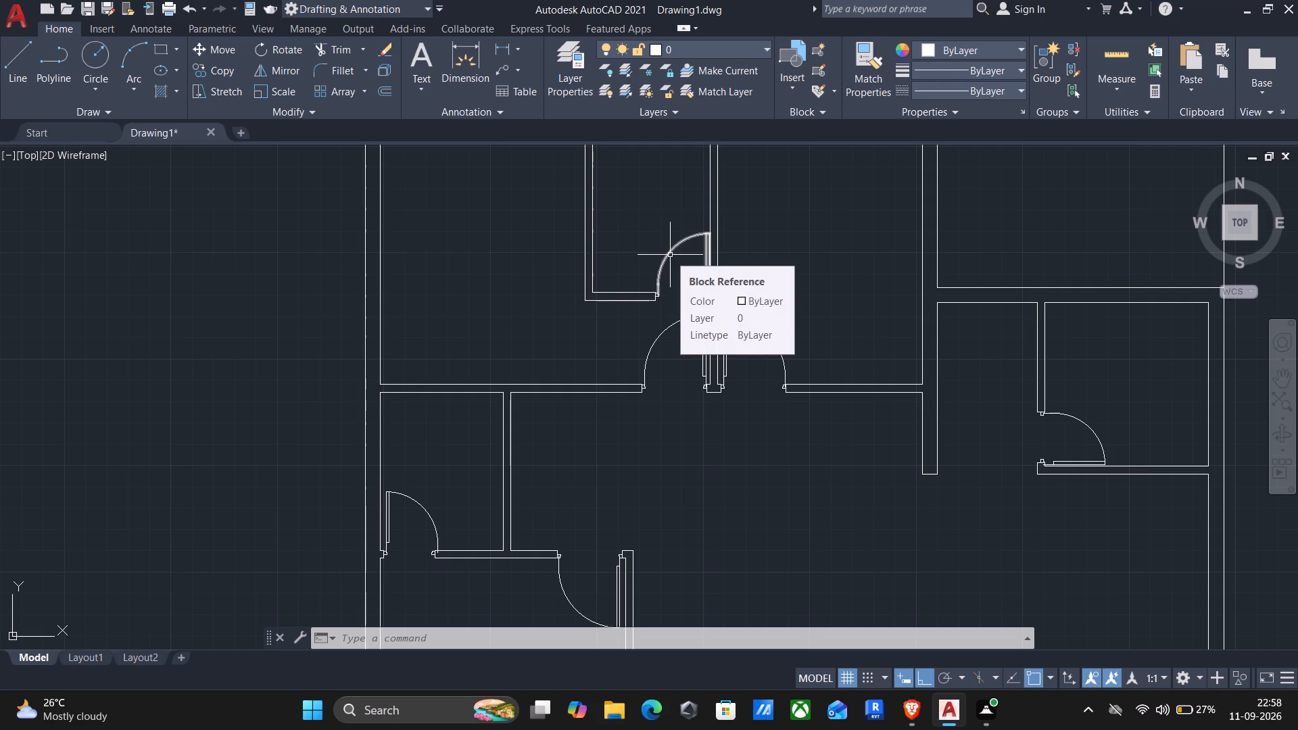
scroll(670, 255, down, 2)
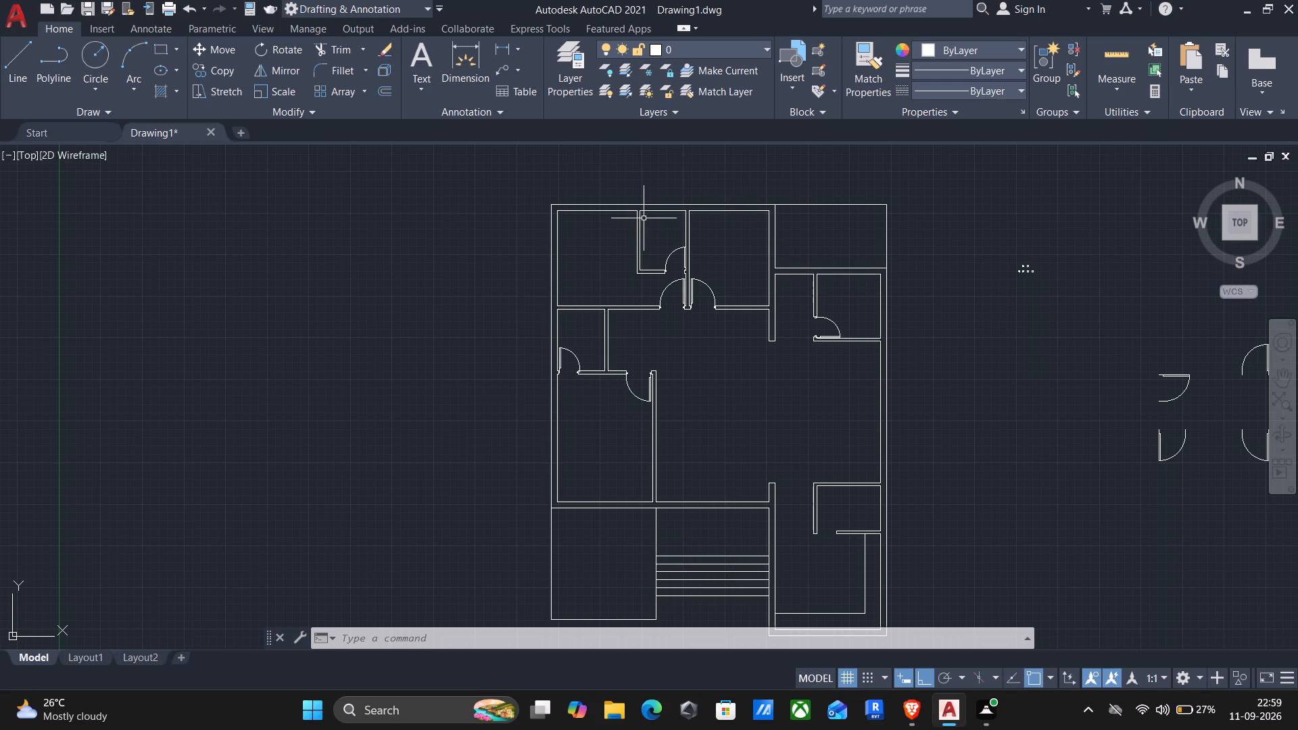
key(l)
key(Return)
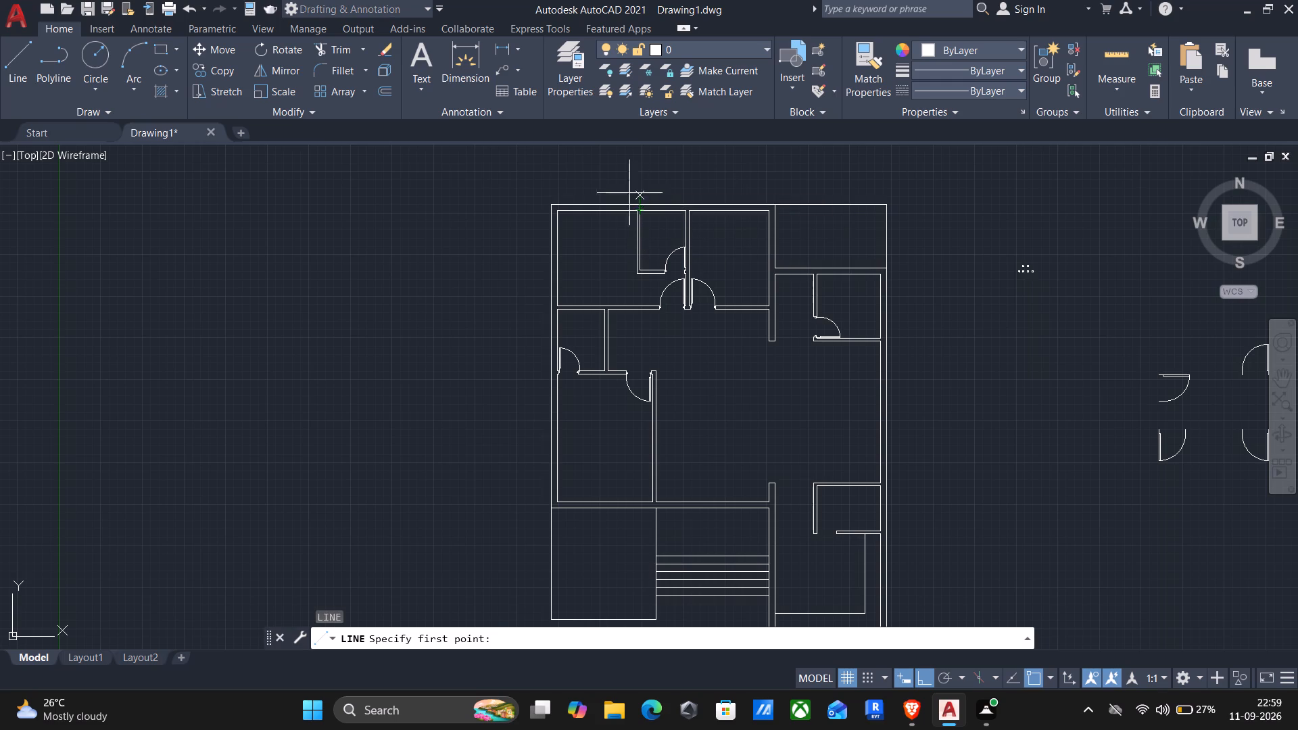
scroll(621, 194, up, 3)
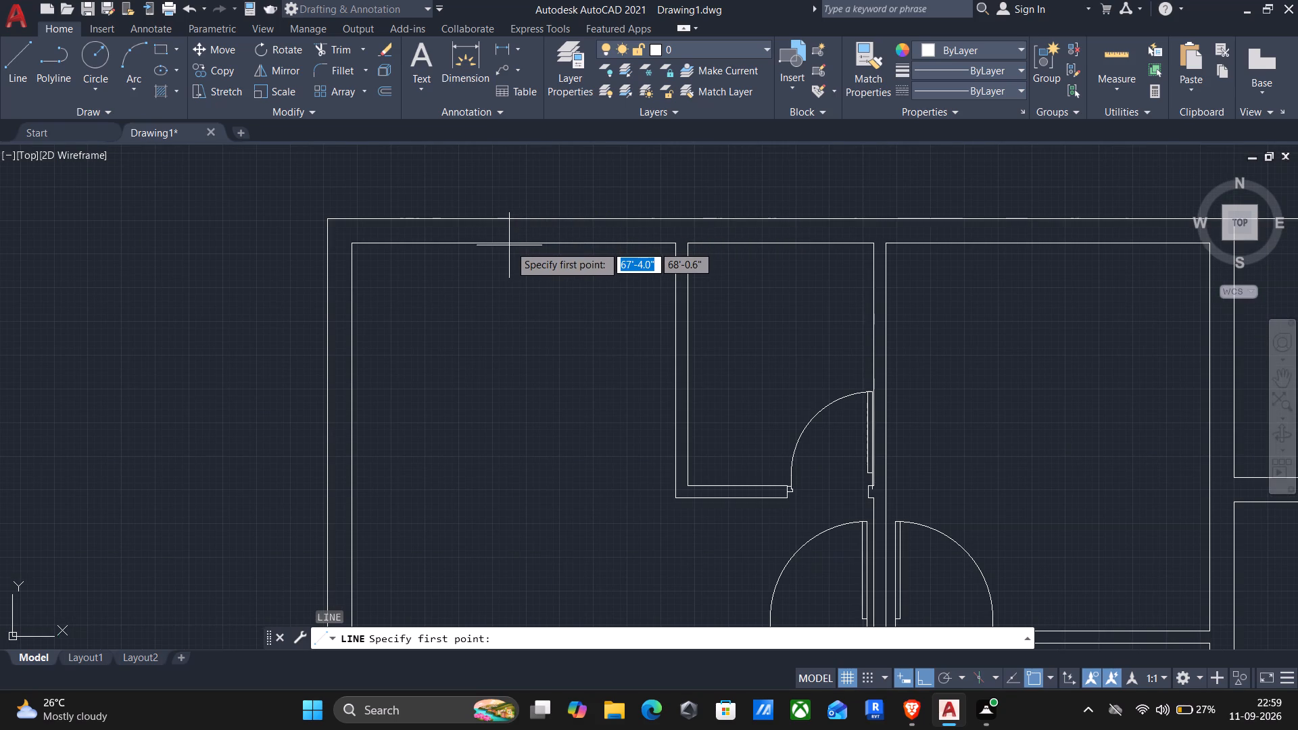
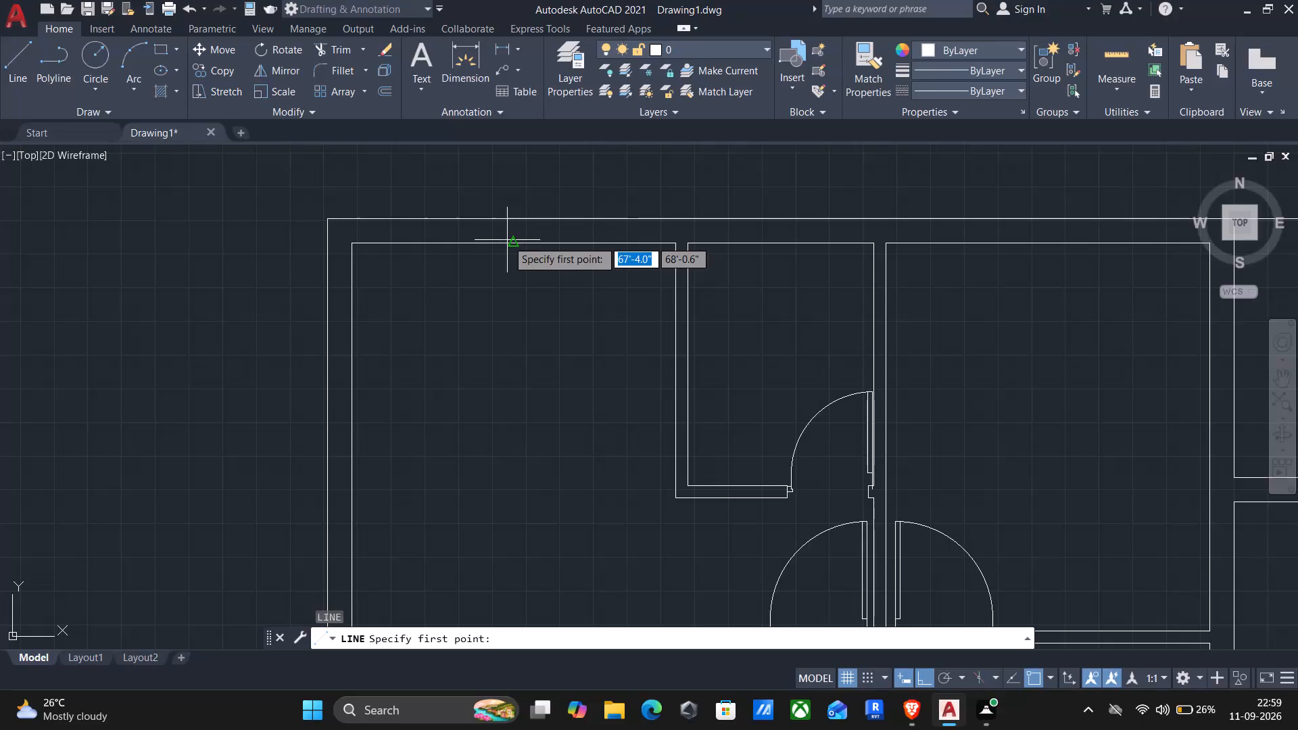
From the midpoint of the upper-left room's top inner wall, draw connected lines 2'6" right, 9" up across the wall and 5' left.
scroll(499, 245, up, 1)
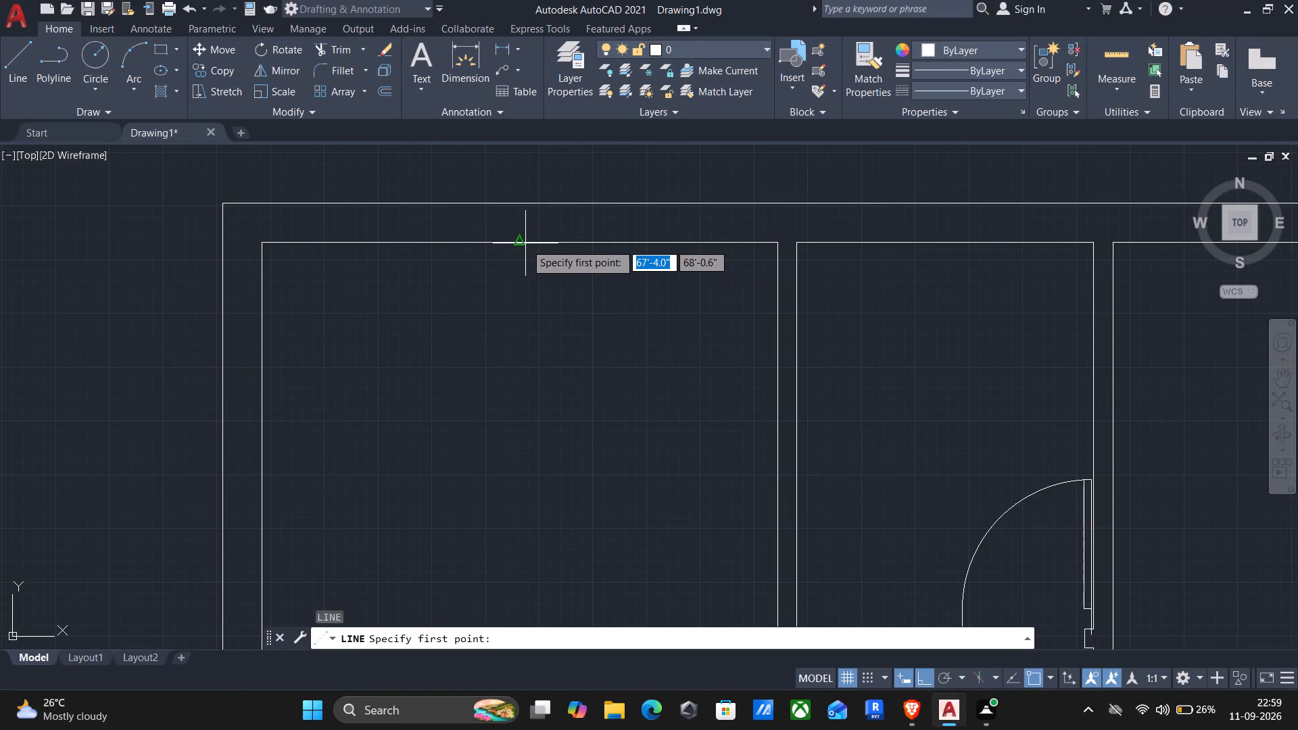
click(514, 241)
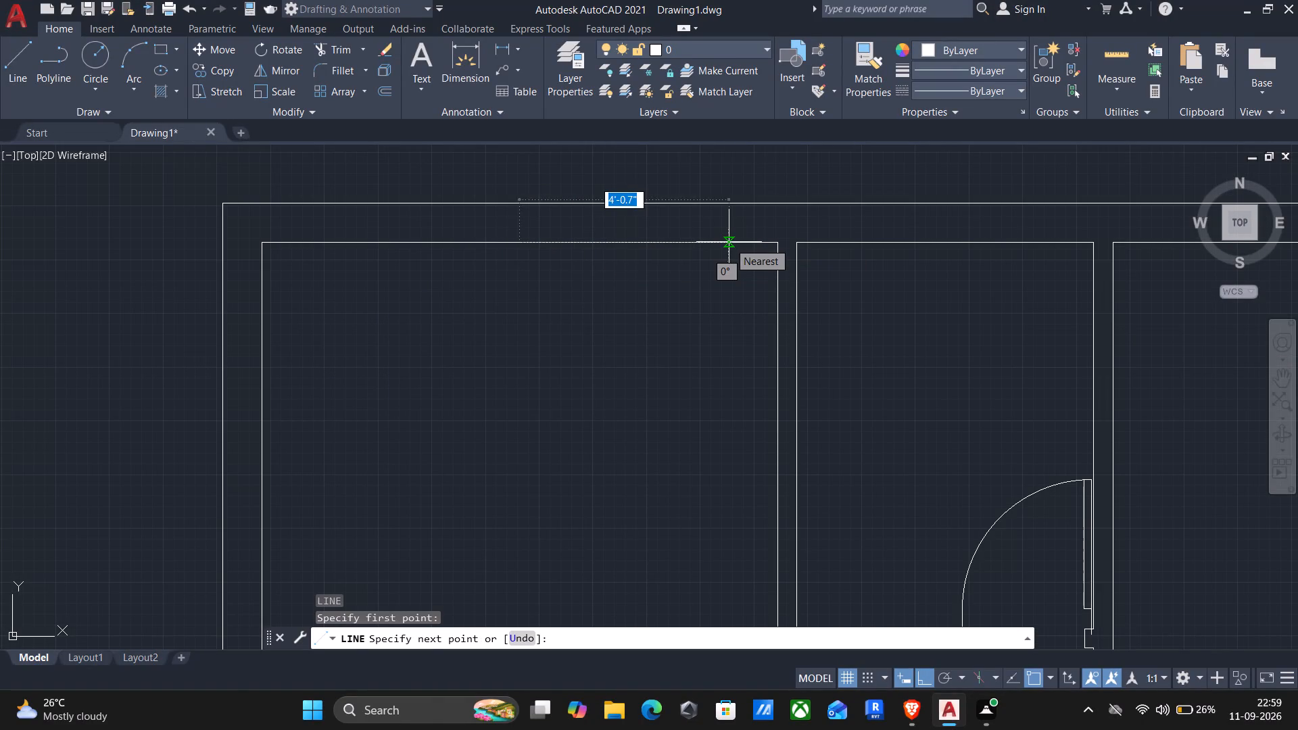
text(2'6")
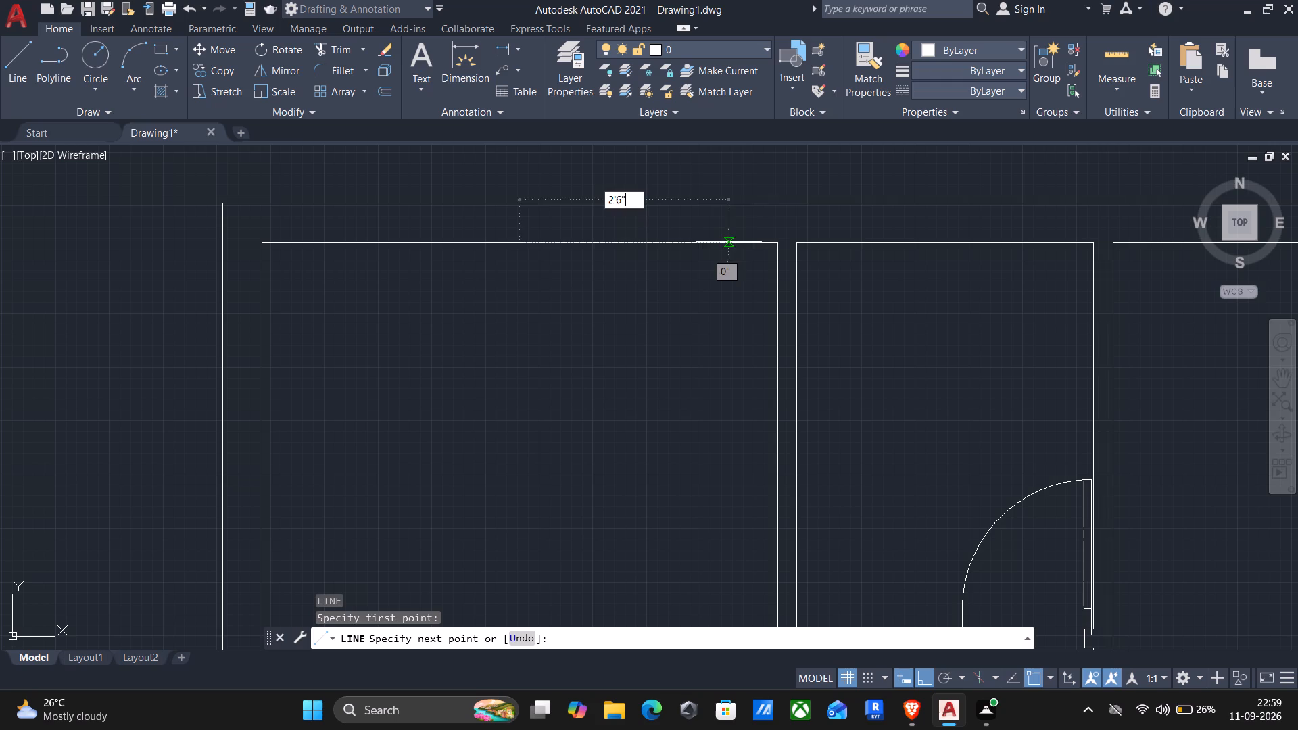
key(Return)
text(9")
key(Return)
text(5')
key(Return)
text(9")
key(Return)
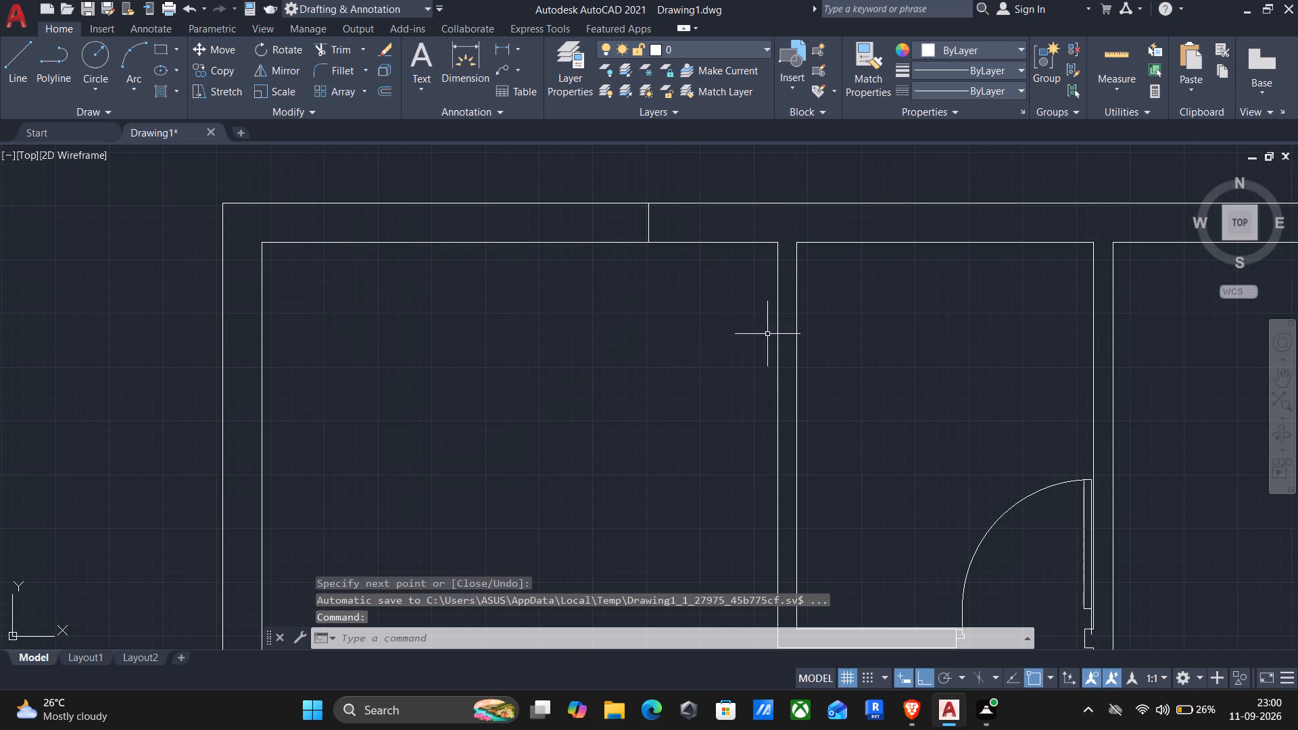
key(Return)
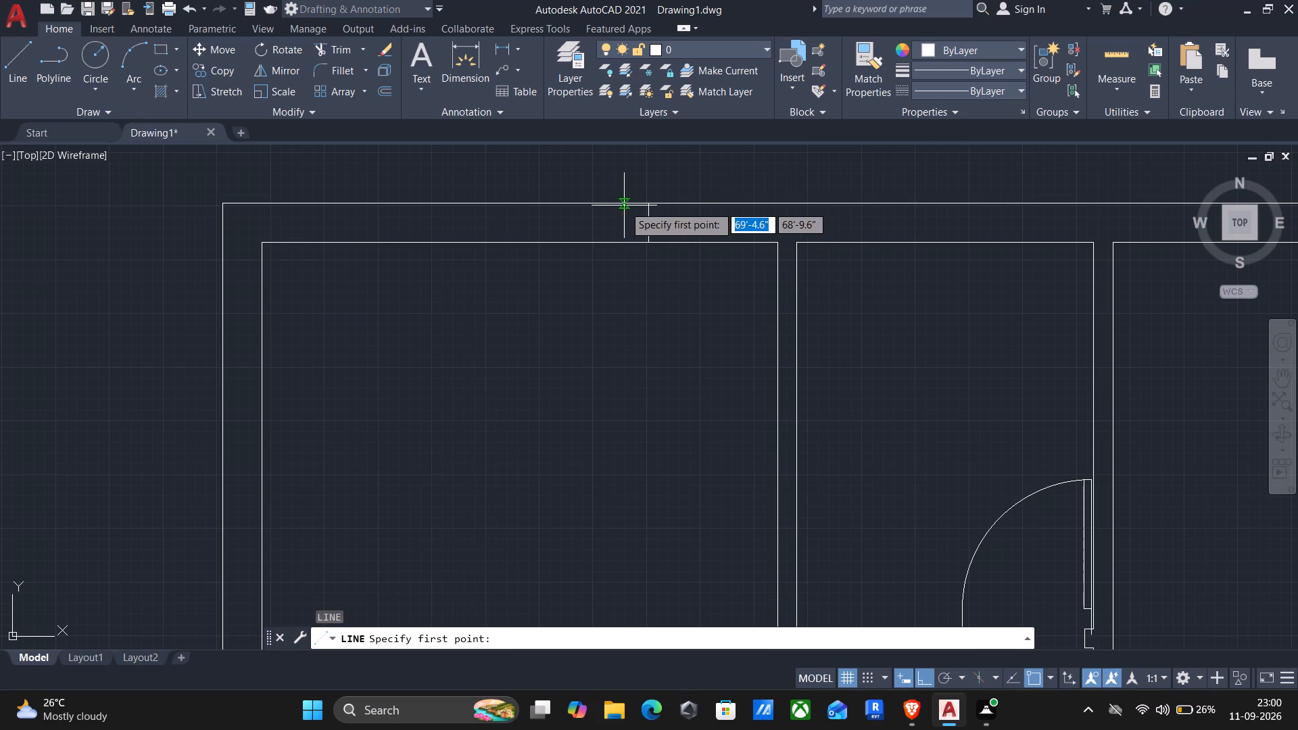
key(Escape)
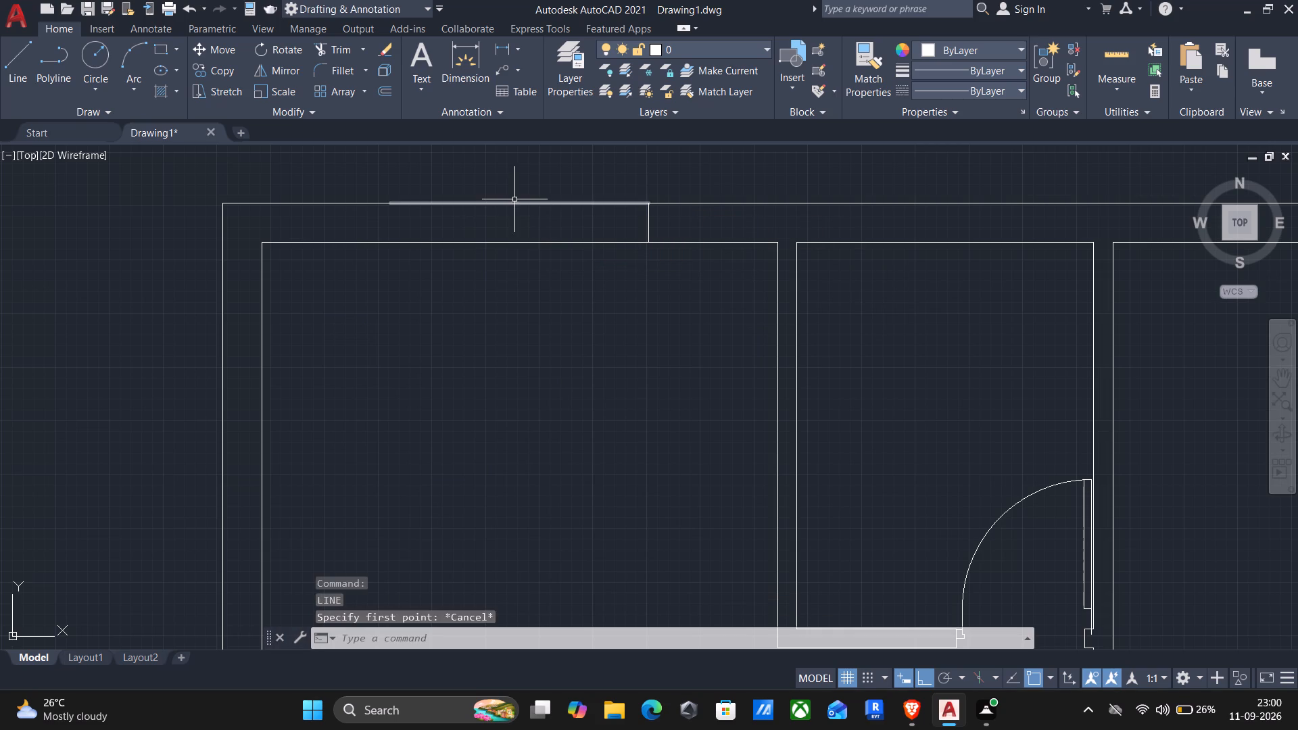
Complete the upper-left room's window outline with a 9" line down across the wall from the open end and a 5' line right.
key(Return)
click(389, 205)
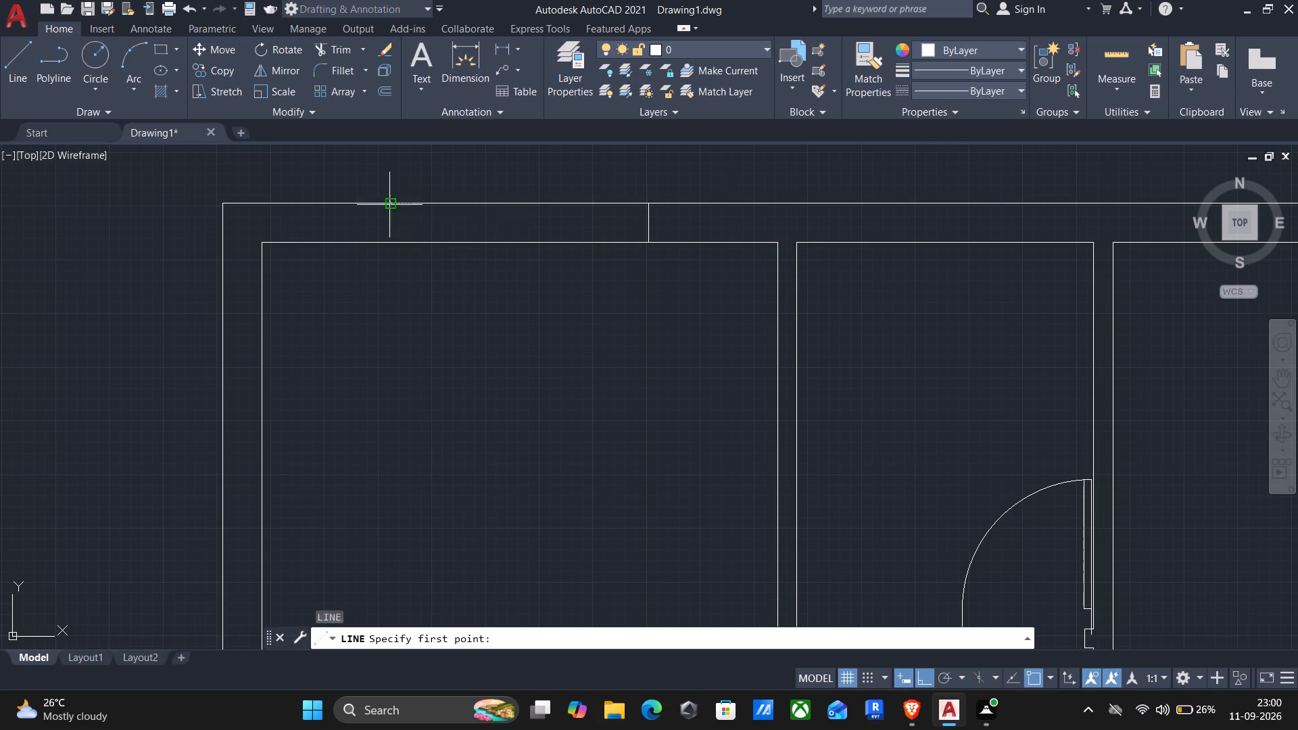
text(9")
key(Return)
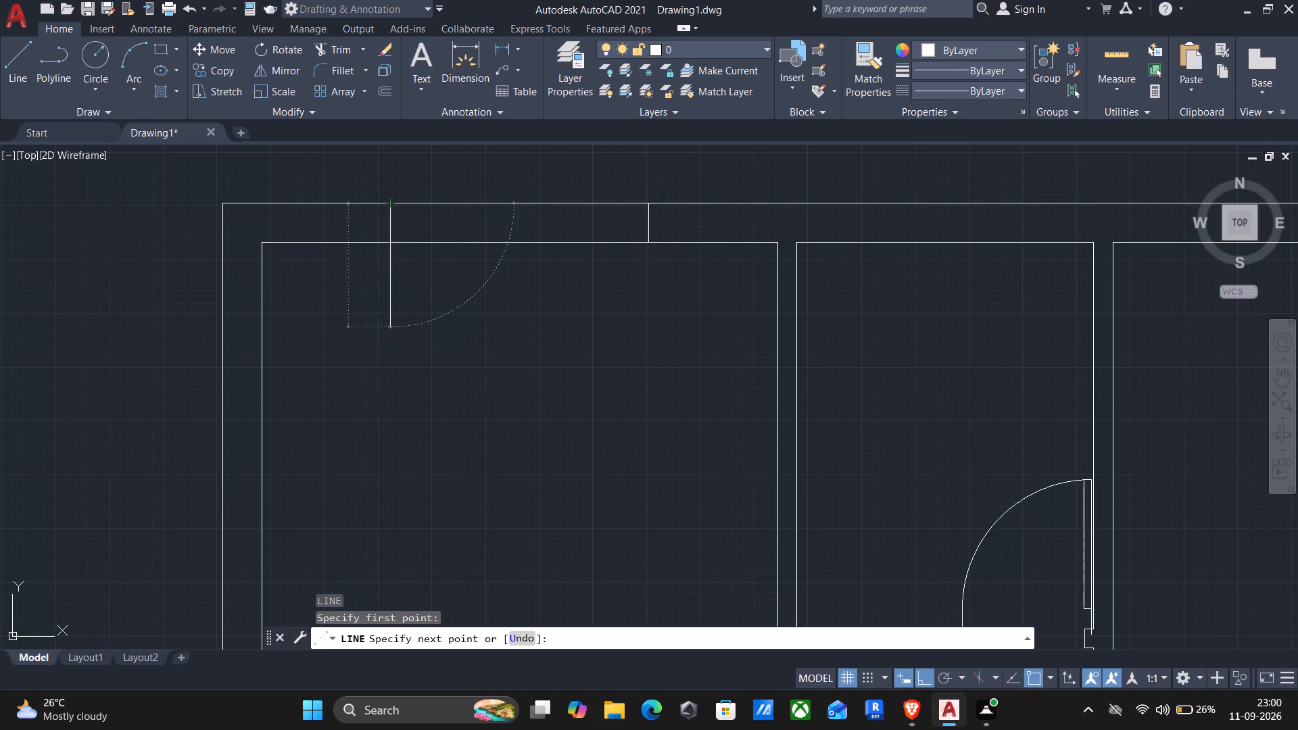
key(5)
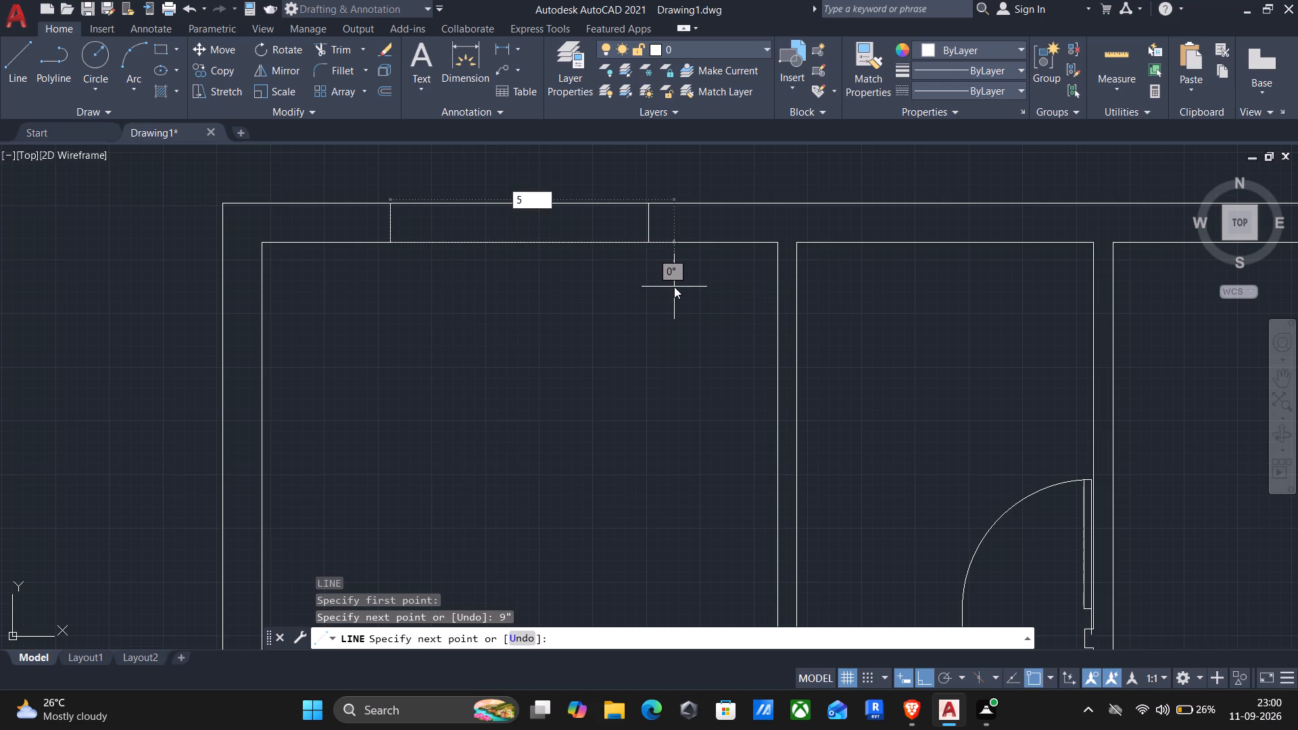
key(apostrophe)
key(Return)
scroll(674, 287, down, 3)
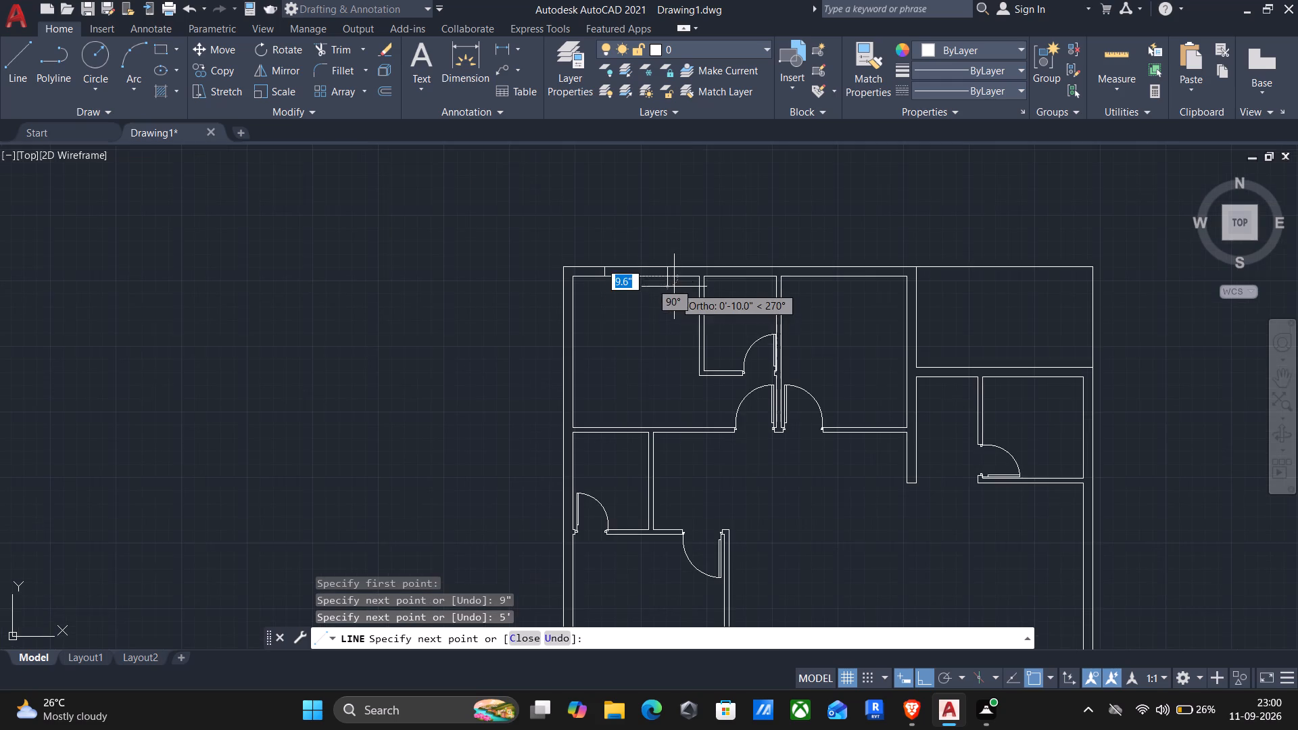
middle_drag(686, 328, 635, 350)
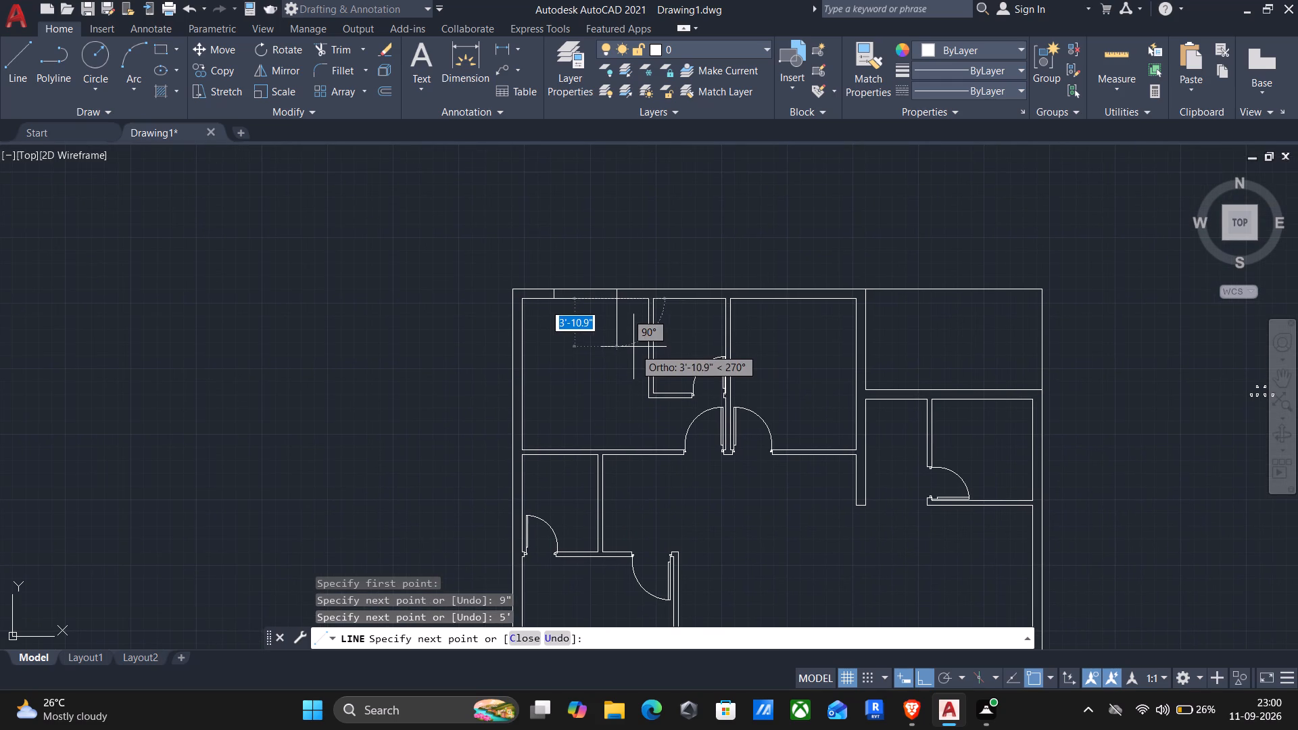
key(Return)
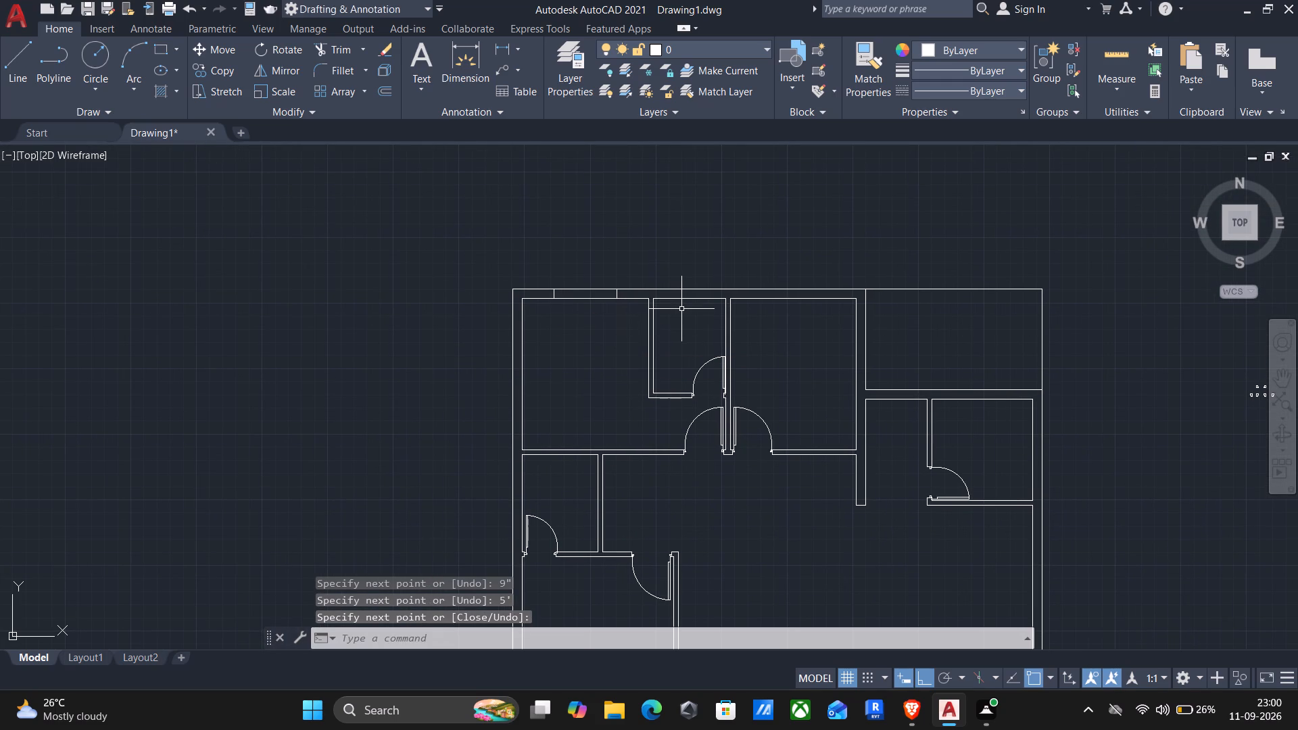
Outline a 3' by 9" window in the small middle room's top wall, starting 1'6" right of the inner wall line's midpoint.
key(Return)
scroll(688, 308, up, 3)
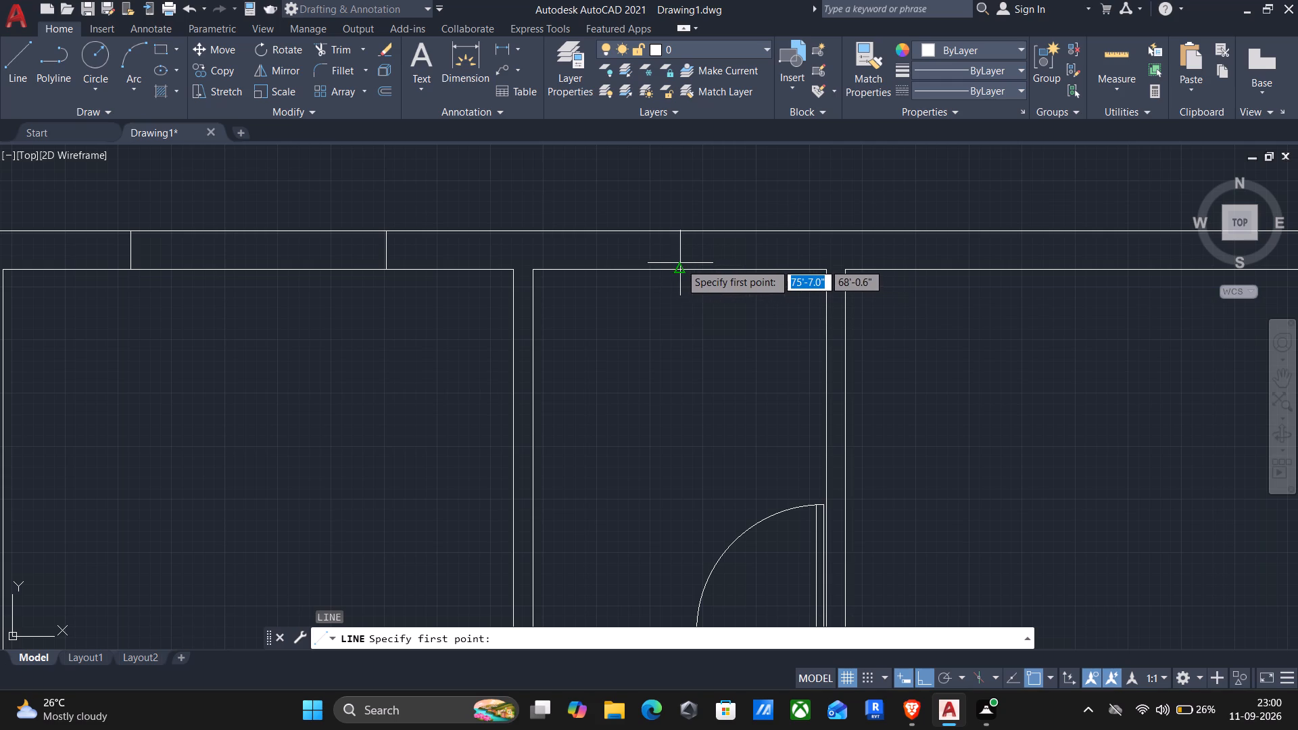
click(675, 267)
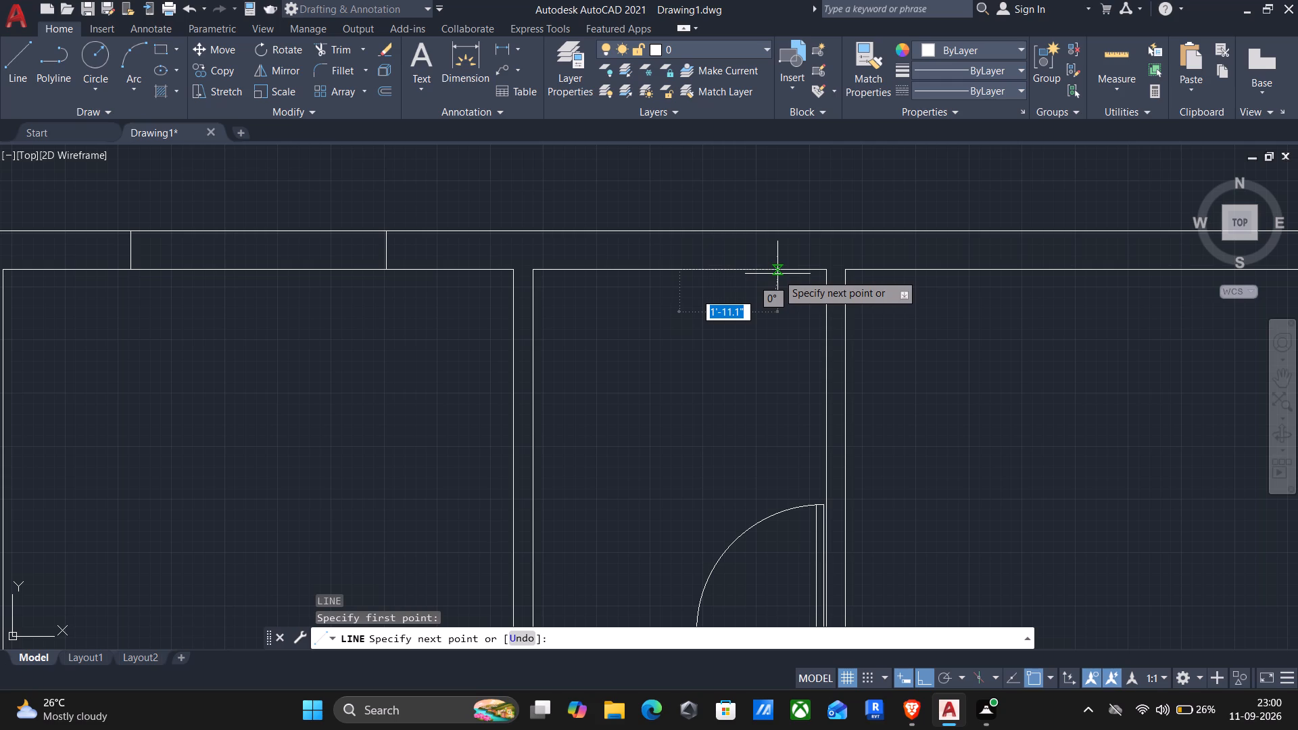
text(1'6")
key(Return)
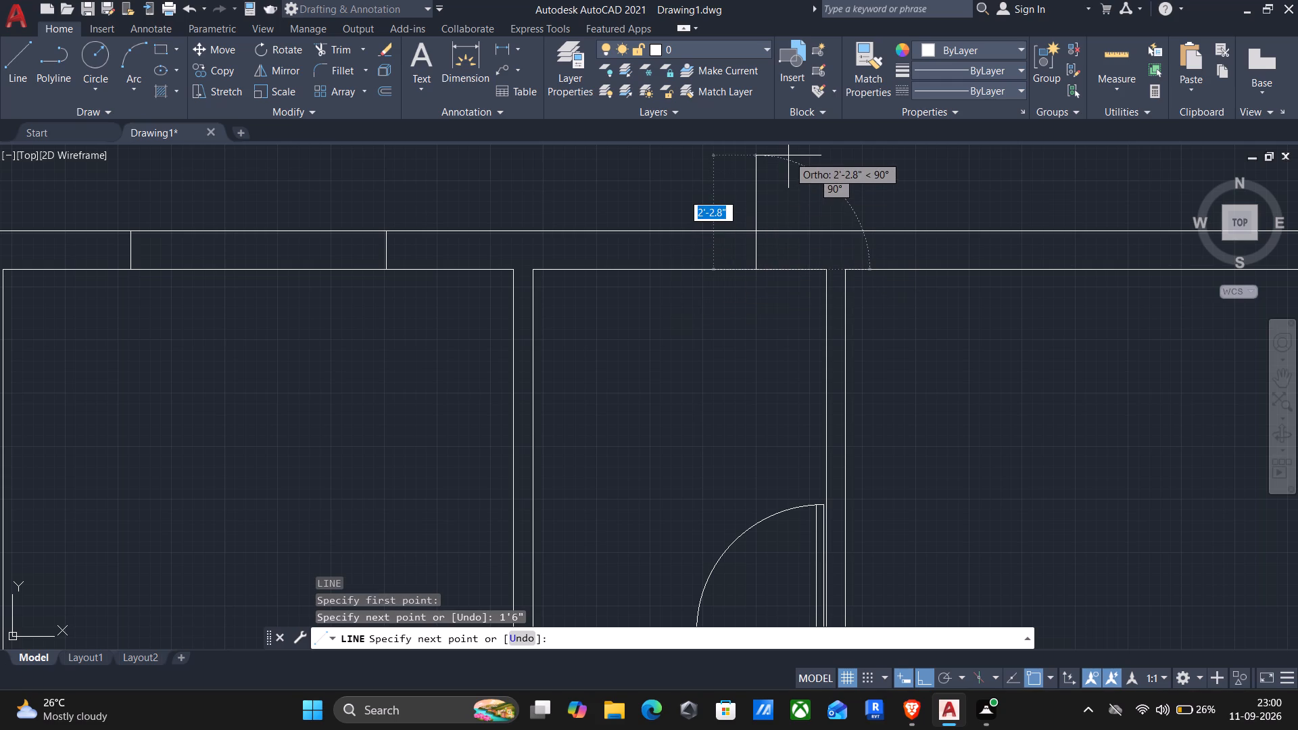
key(9)
key(shift+quotedbl)
key(Return)
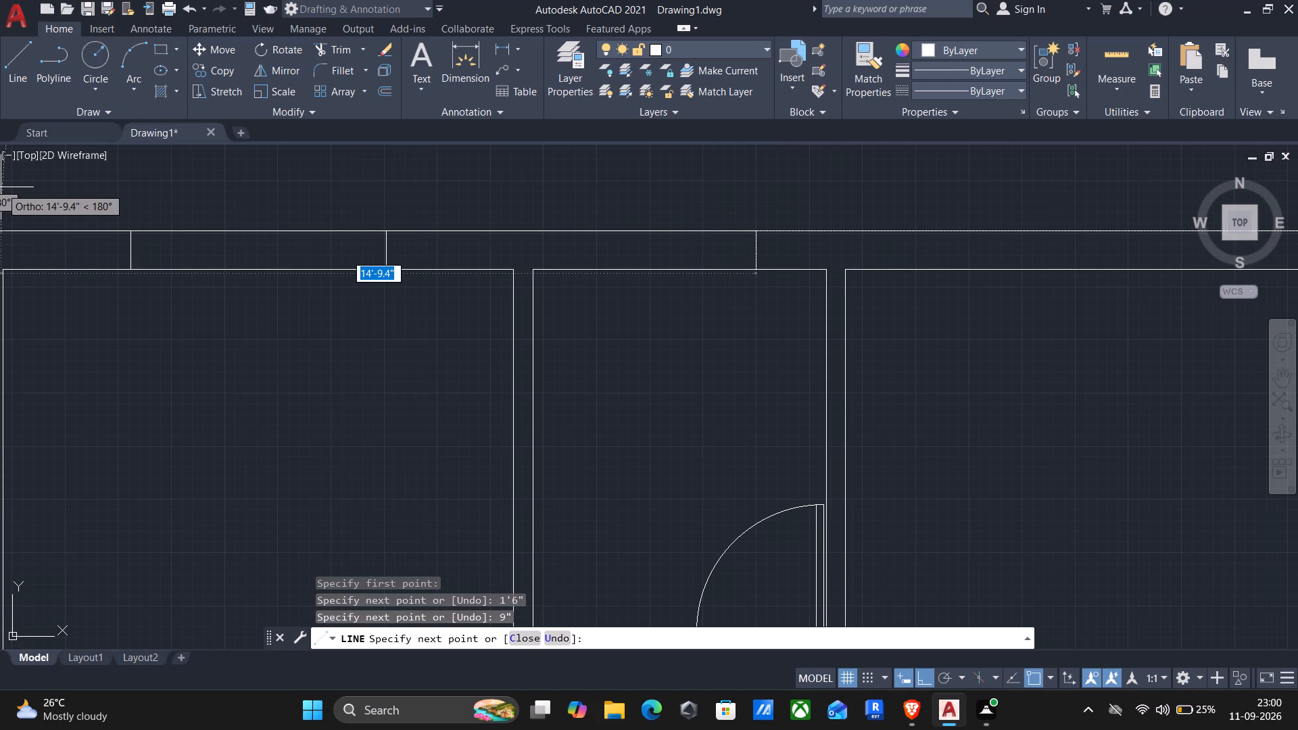
key(3)
key(apostrophe)
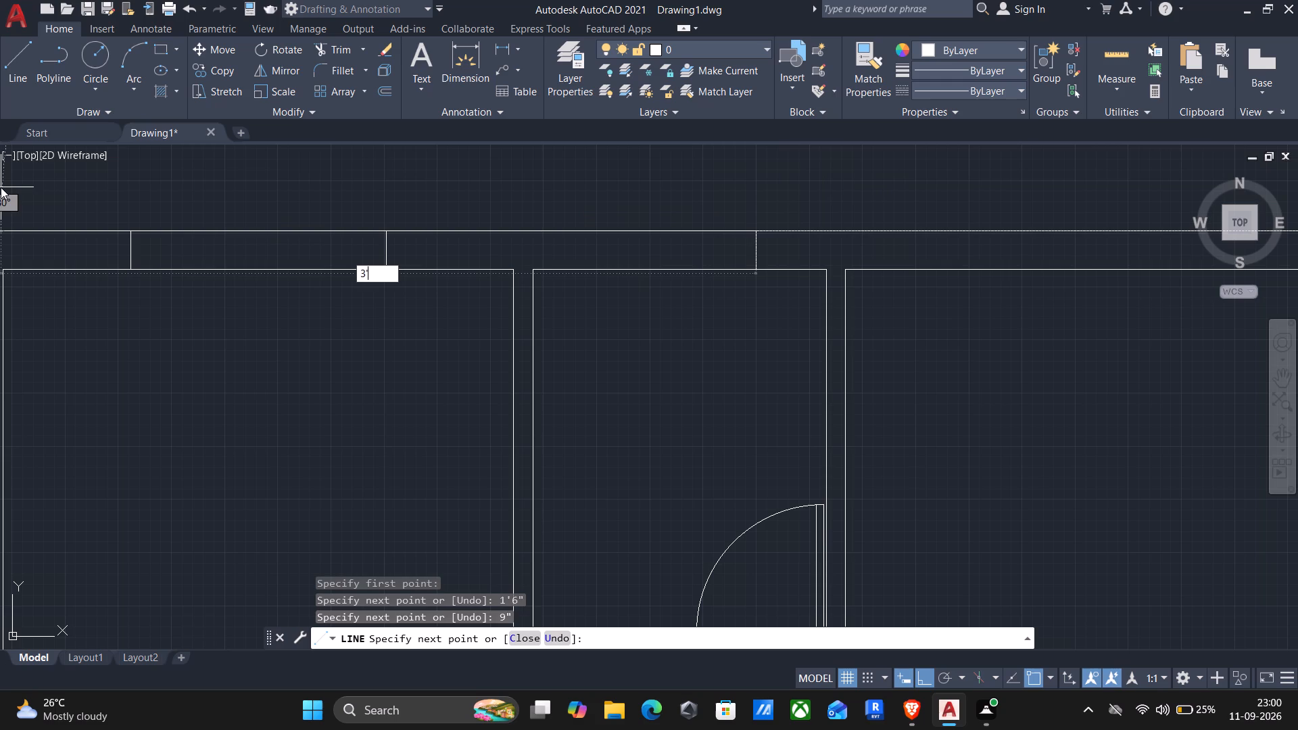
key(Return)
key(9)
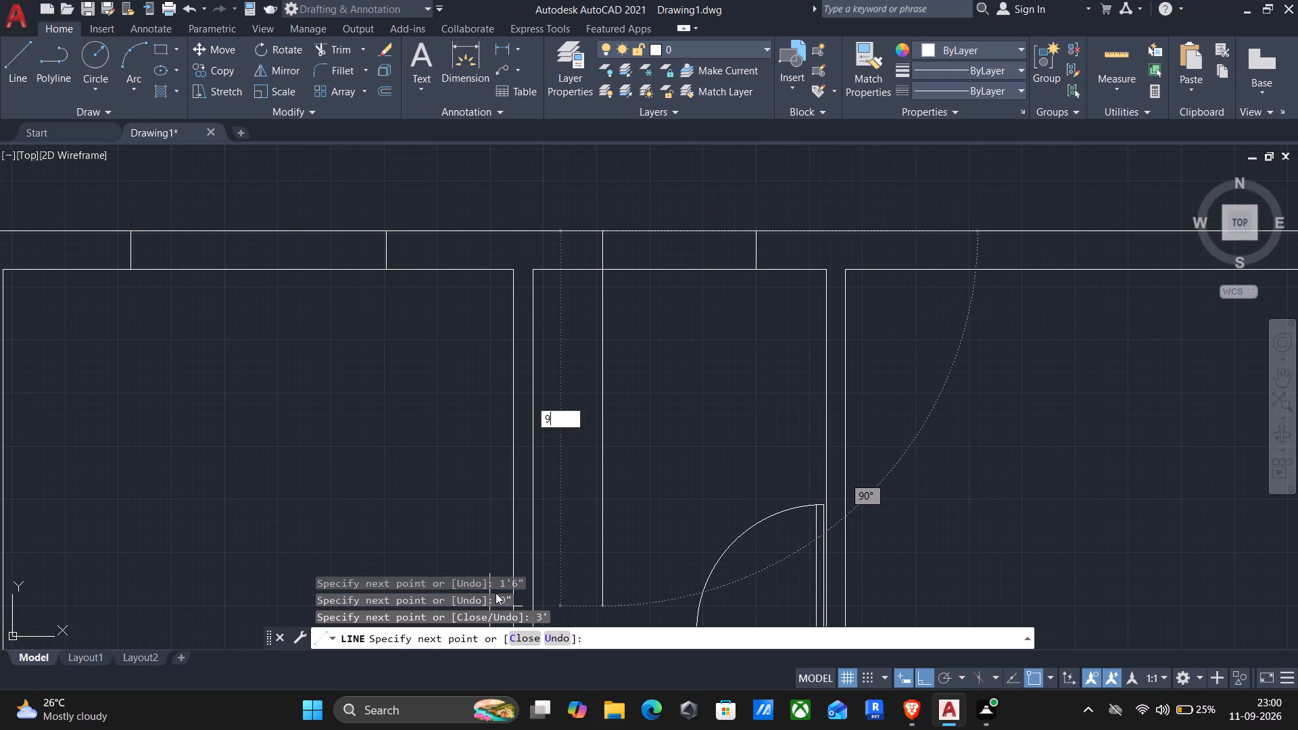
key(shift+quotedbl)
key(Return)
text(3')
key(Return)
key(Return)
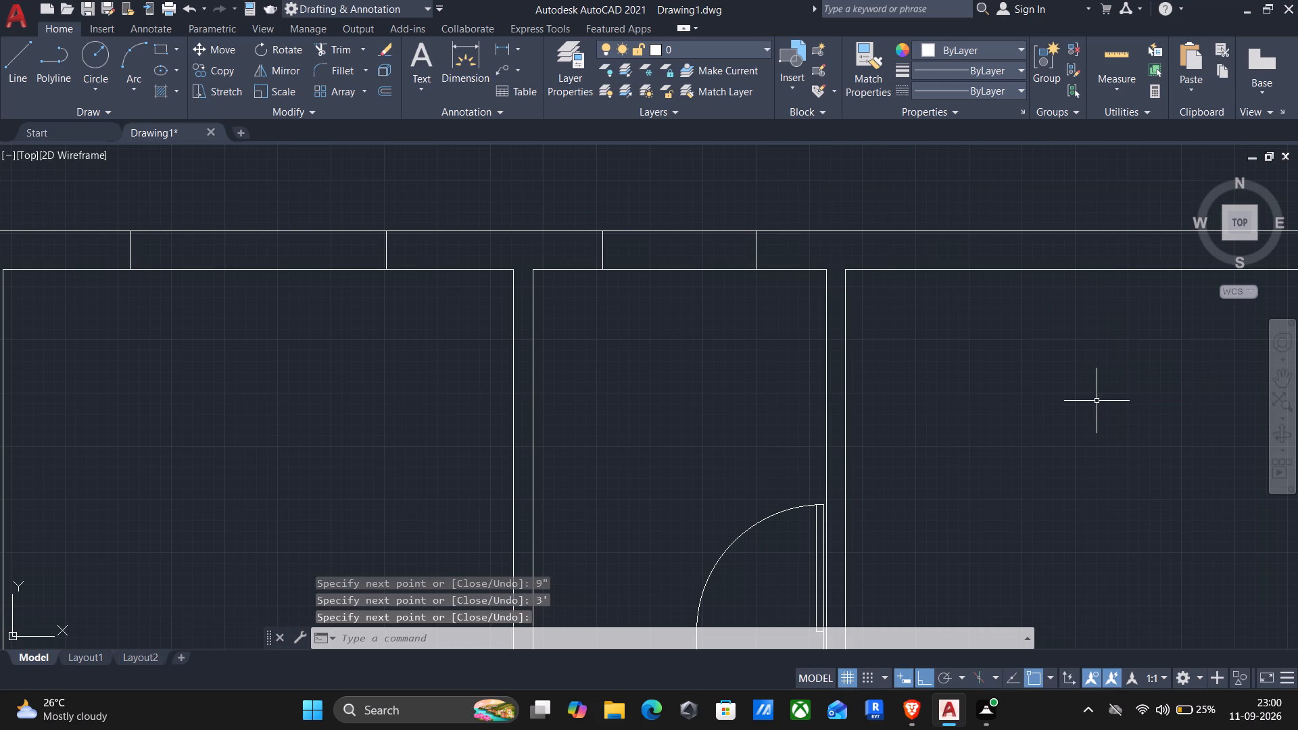
Outline a 5' by 9" window in the top wall of the room right of the small middle room, starting 2'6" right of its midpoint.
middle_drag(1099, 423, 978, 451)
scroll(970, 449, down, 1)
middle_drag(930, 443, 887, 445)
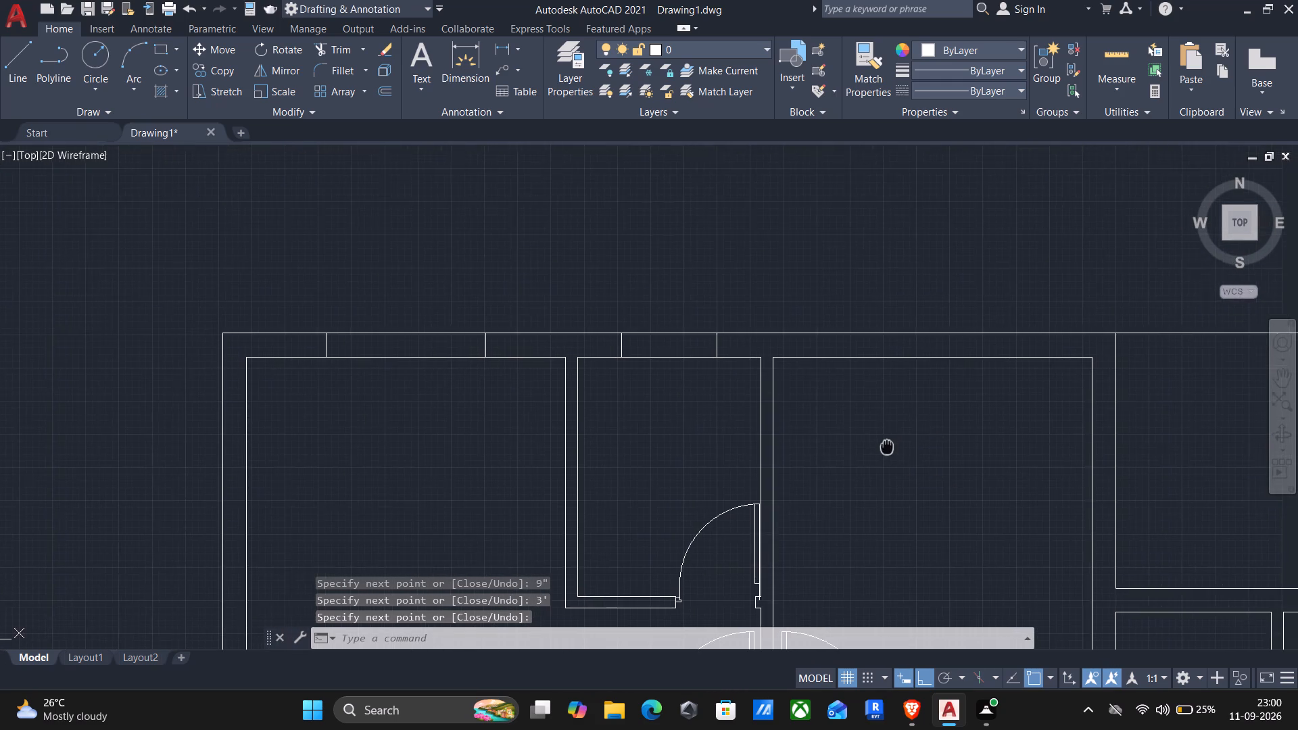
middle_drag(887, 445, 886, 401)
middle_drag(852, 438, 876, 337)
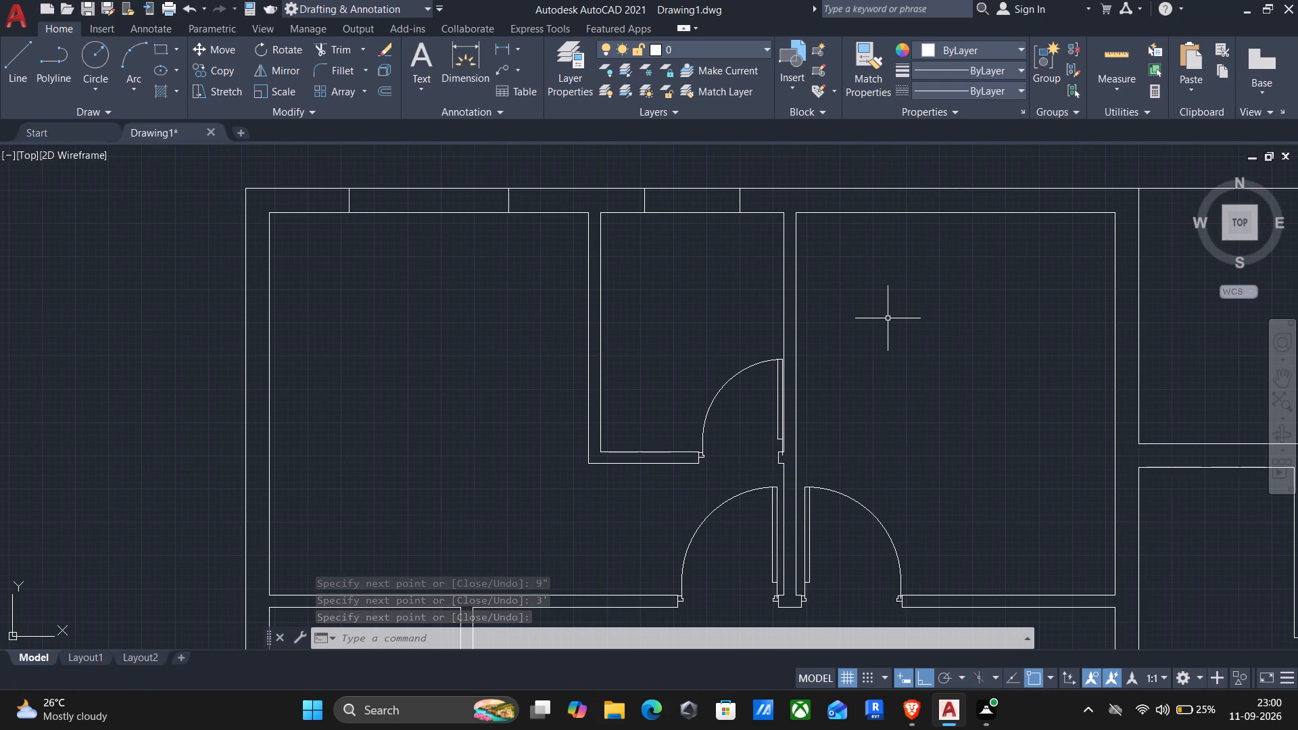
scroll(934, 358, down, 2)
middle_drag(926, 362, 876, 366)
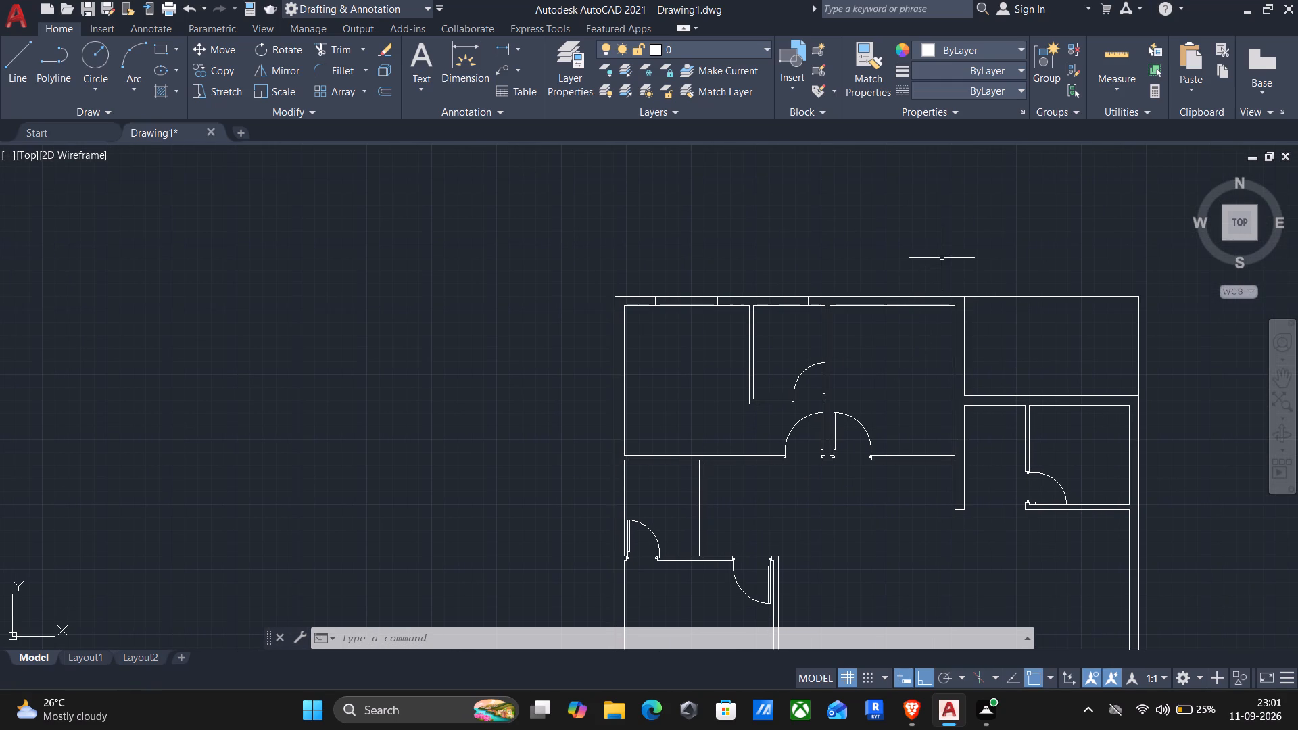
key(l)
key(Return)
scroll(934, 310, up, 3)
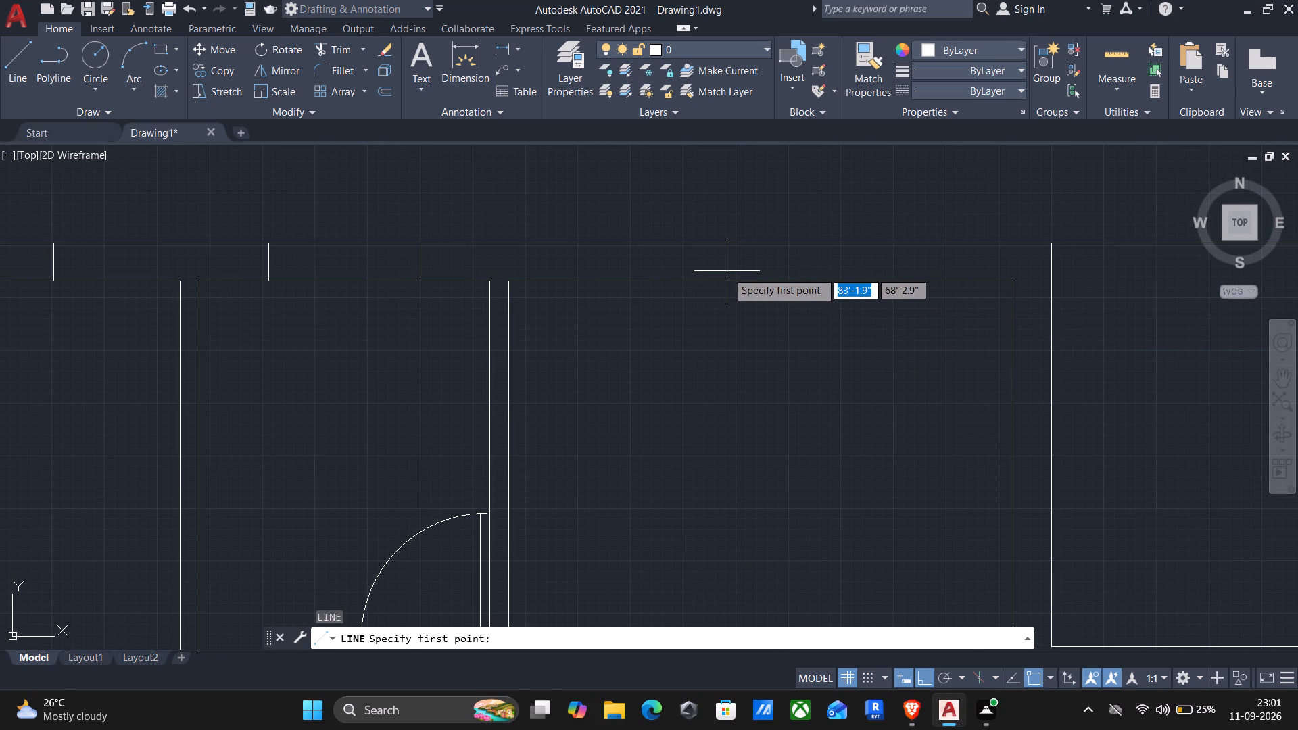
click(761, 284)
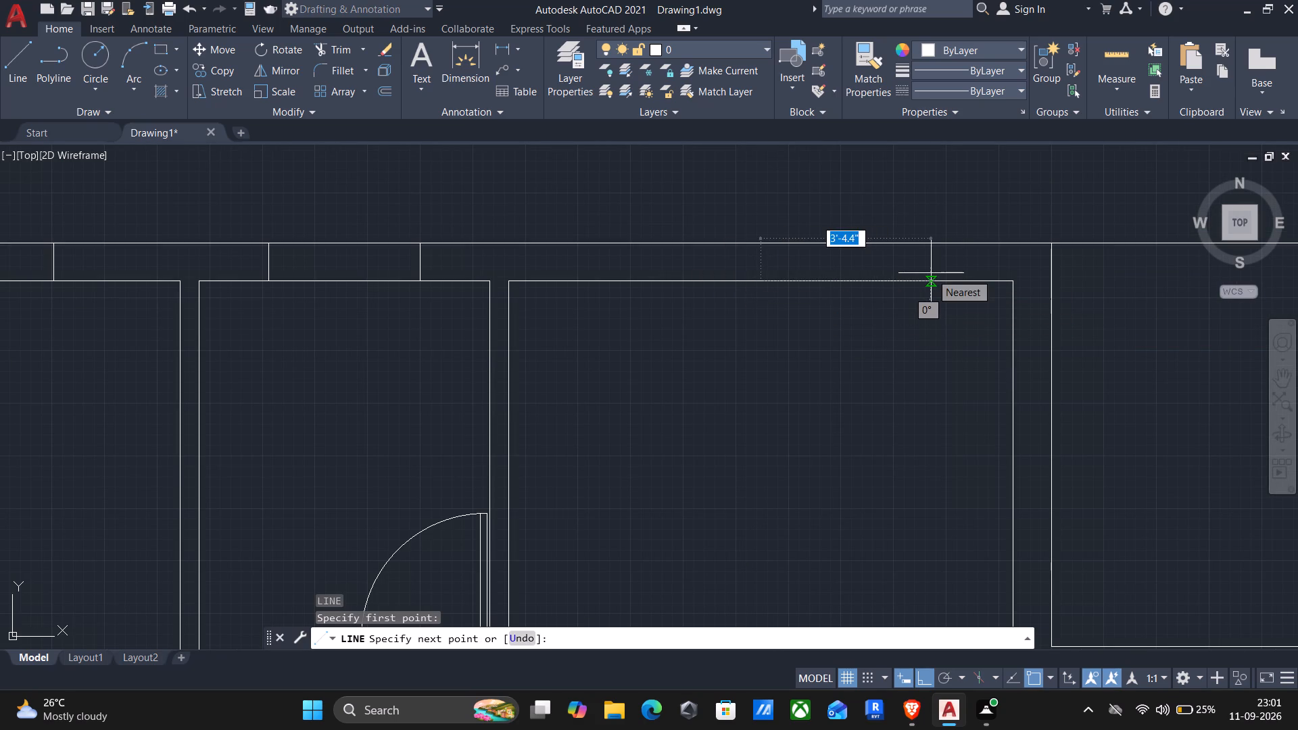
text(2'6")
key(Return)
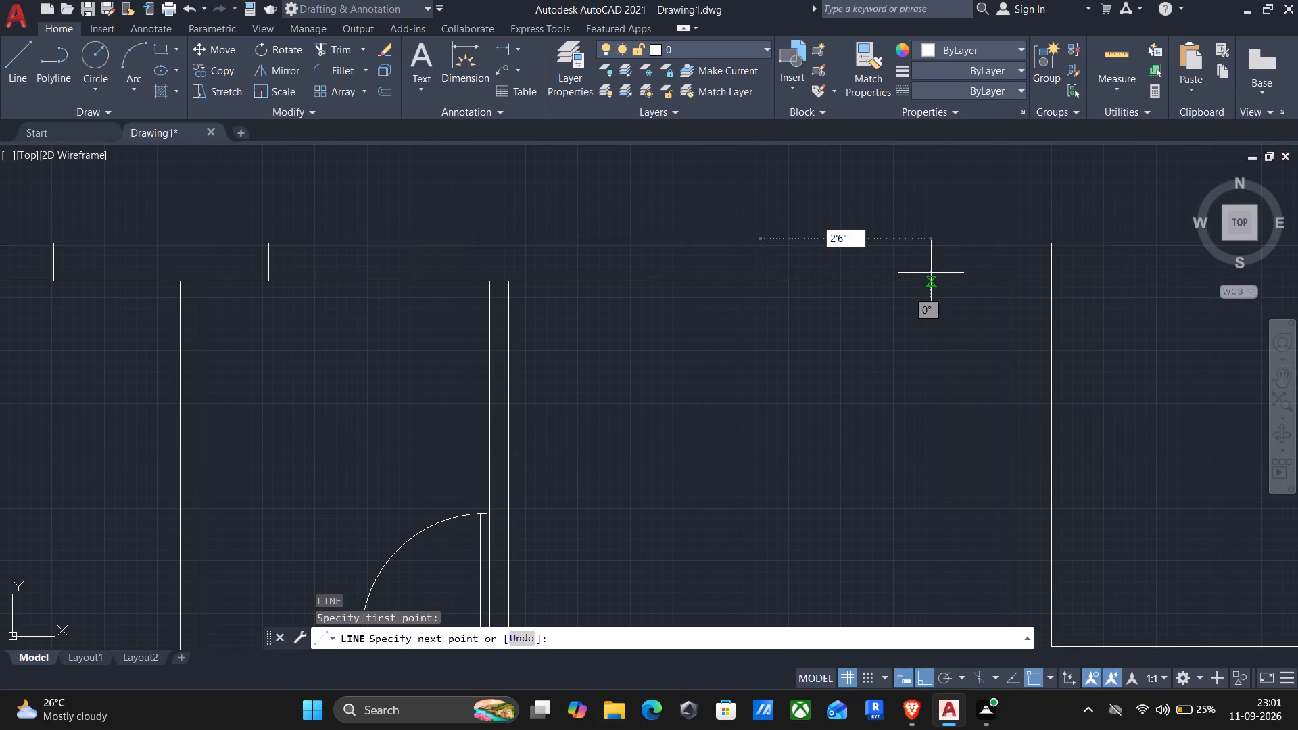
text(9")
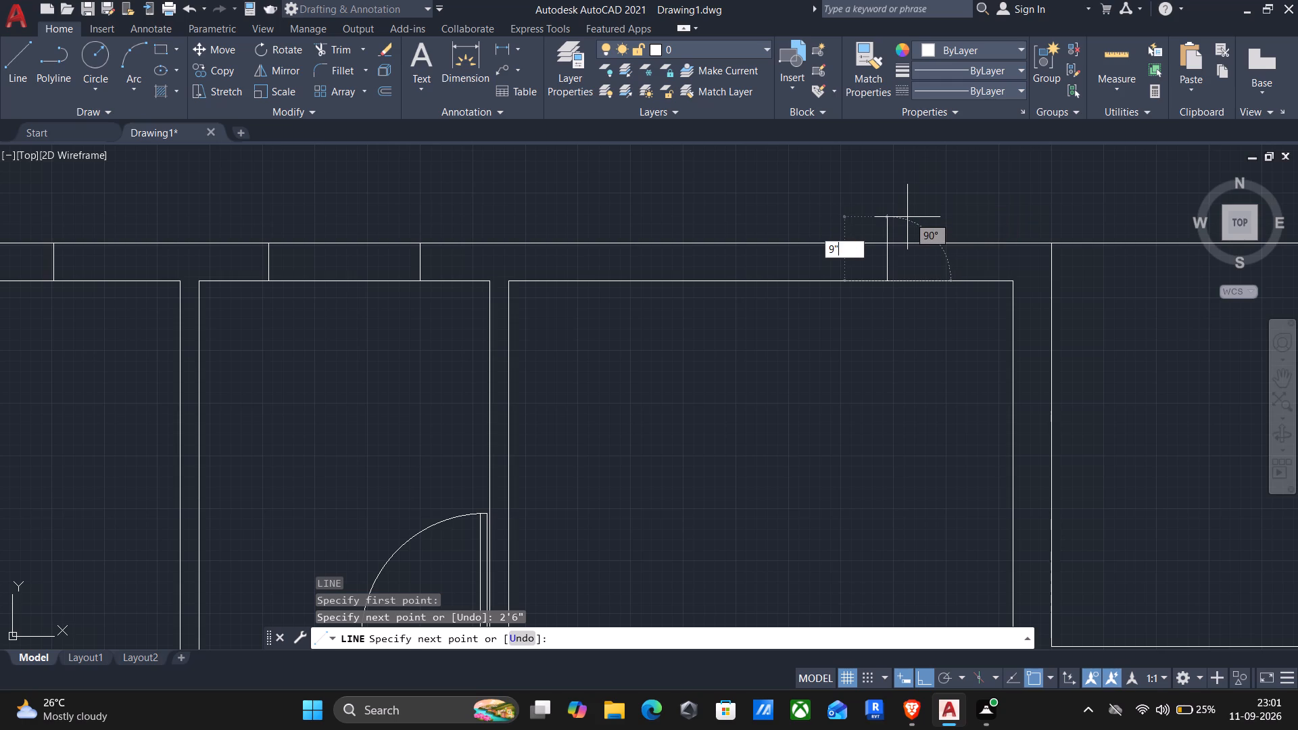
key(Return)
text(5')
key(Return)
text(9")
key(Return)
key(5)
key(apostrophe)
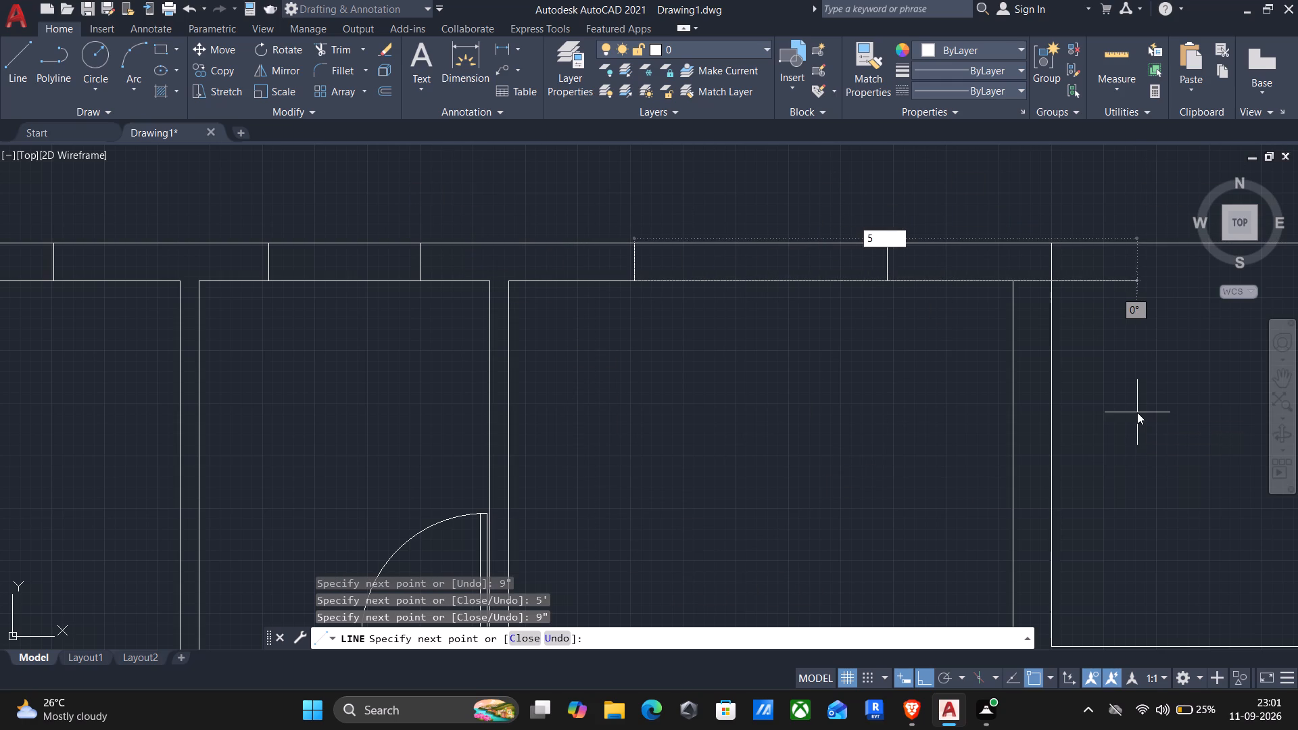
key(Return)
key(Return)
From the midpoint of the small left-side room's inner outer-wall line, draw connected lines 2'6" up, 9" left across the wall and 3' down.
scroll(1017, 407, down, 2)
middle_drag(954, 467, 955, 394)
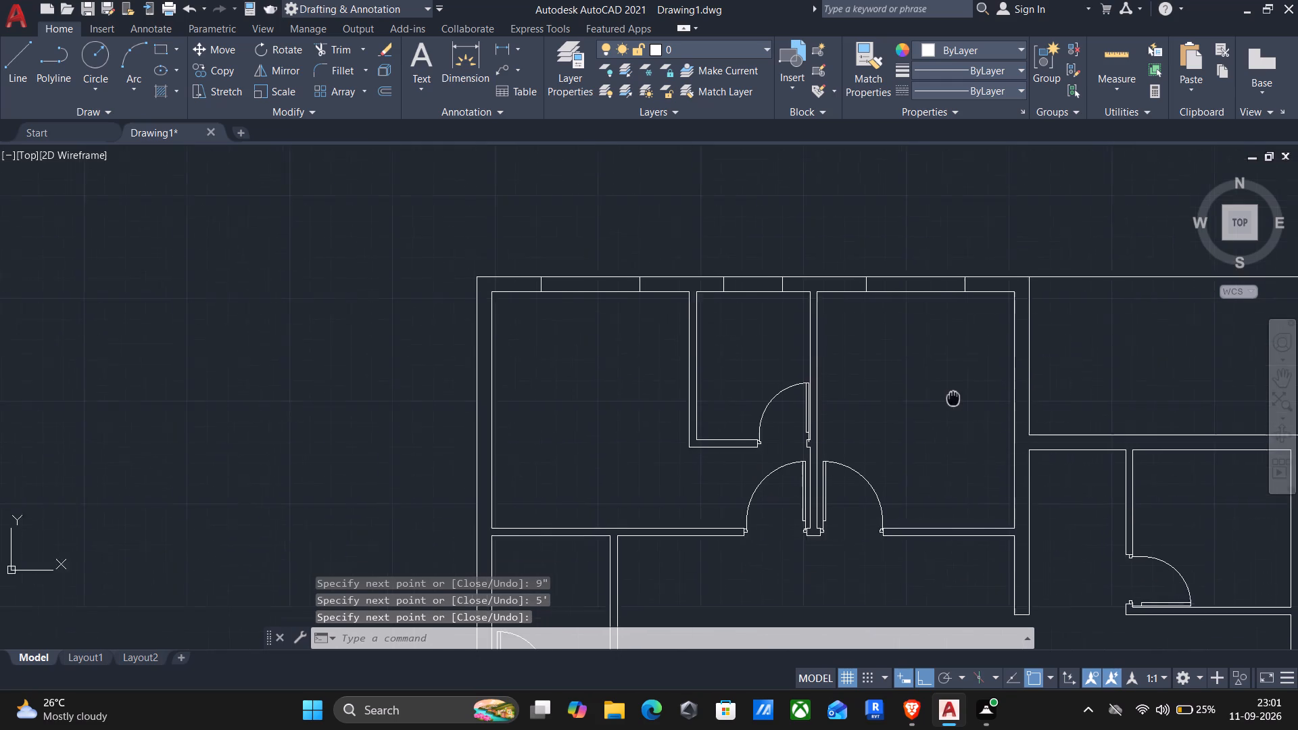
middle_drag(955, 394, 959, 376)
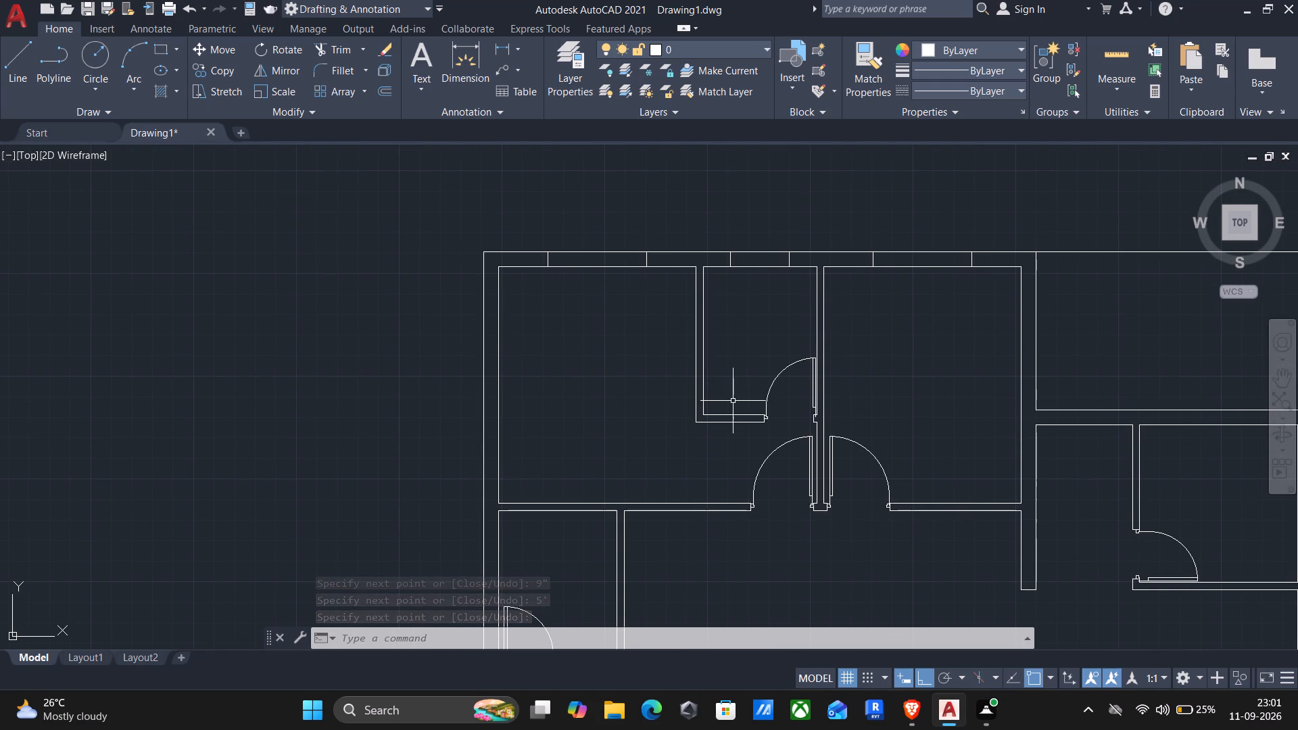
middle_drag(697, 431, 815, 242)
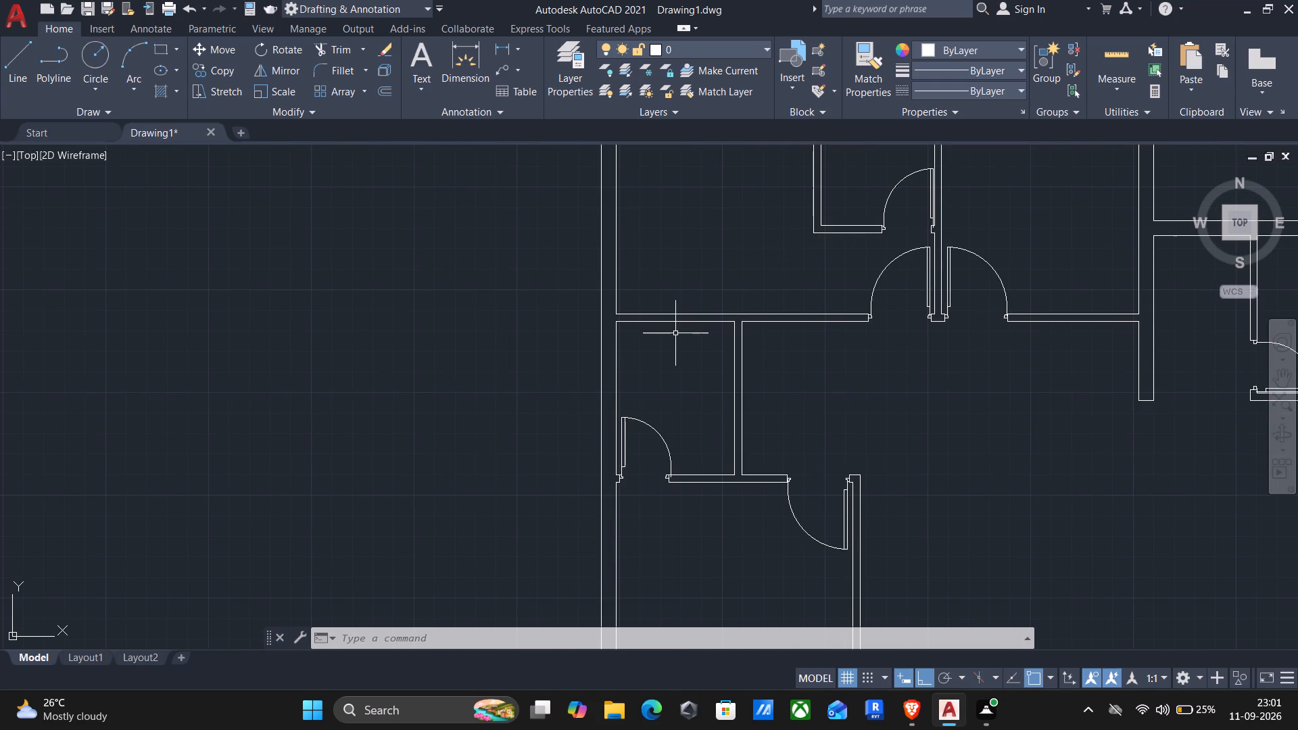
key(l)
key(Return)
scroll(635, 376, up, 2)
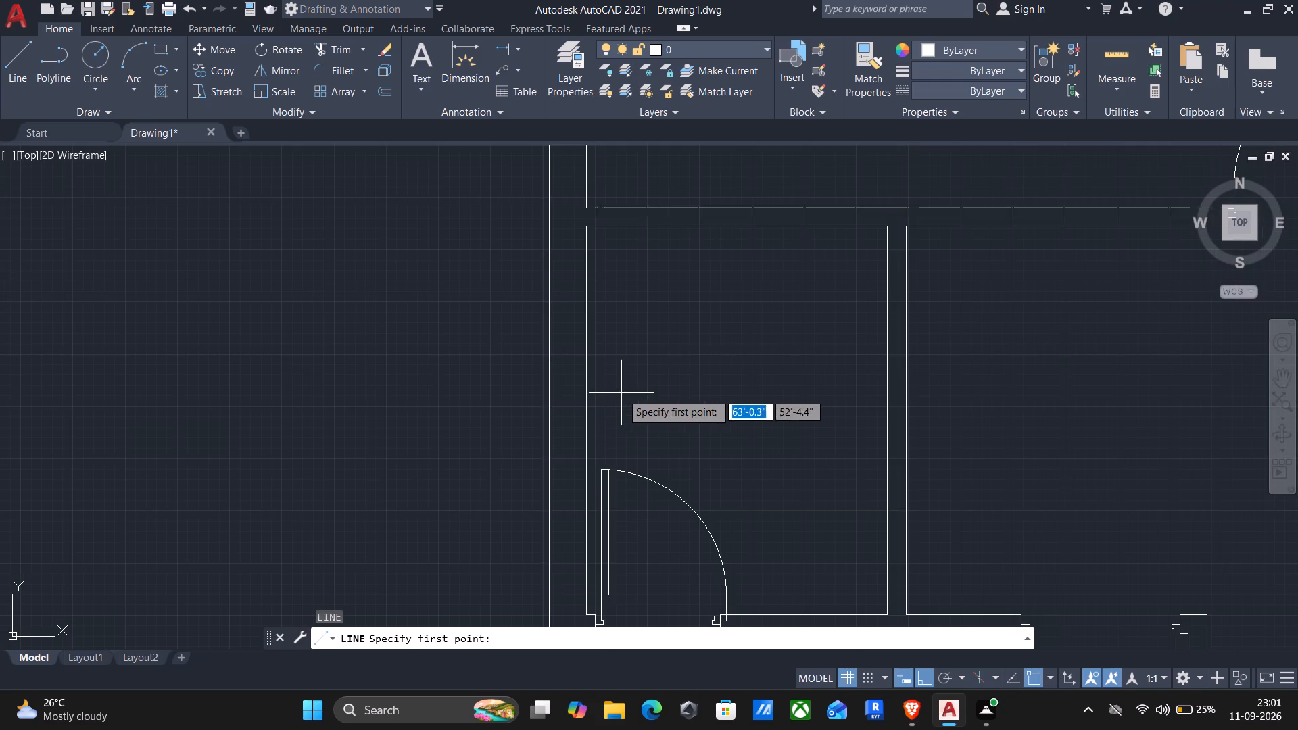
scroll(590, 368, down, 1)
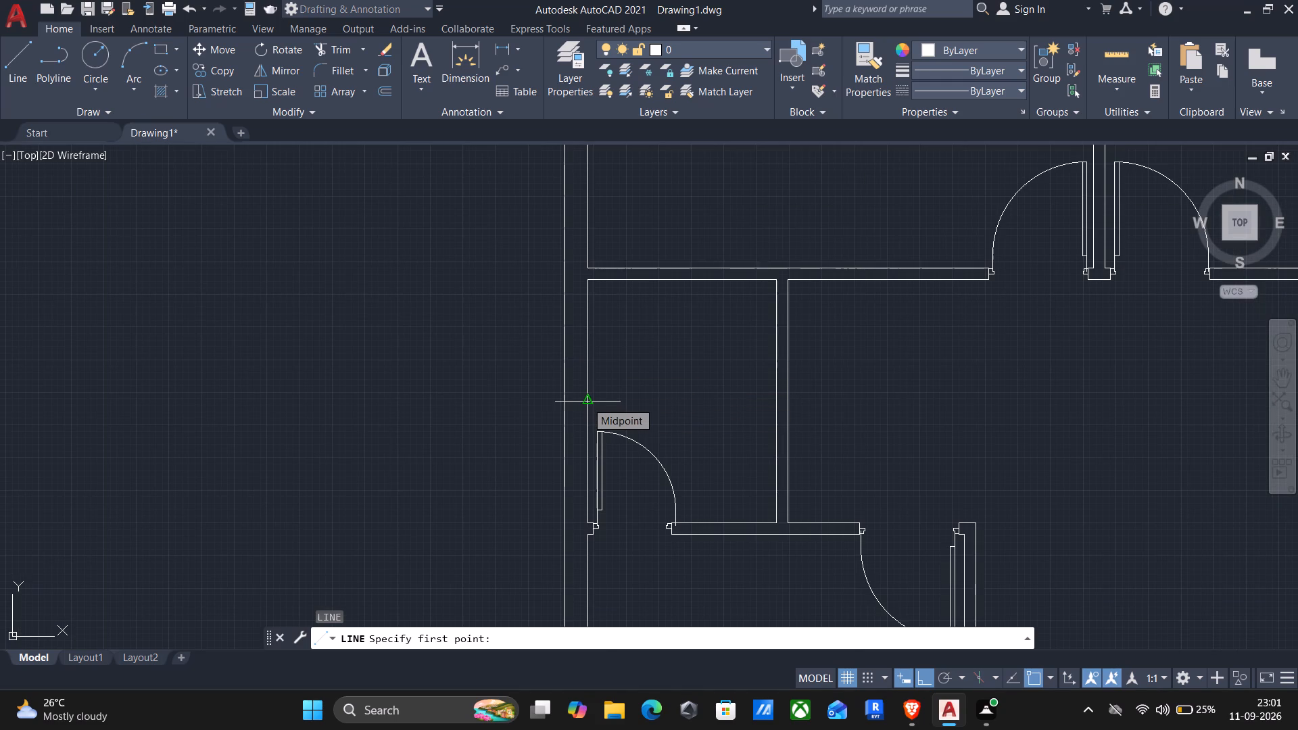
click(586, 401)
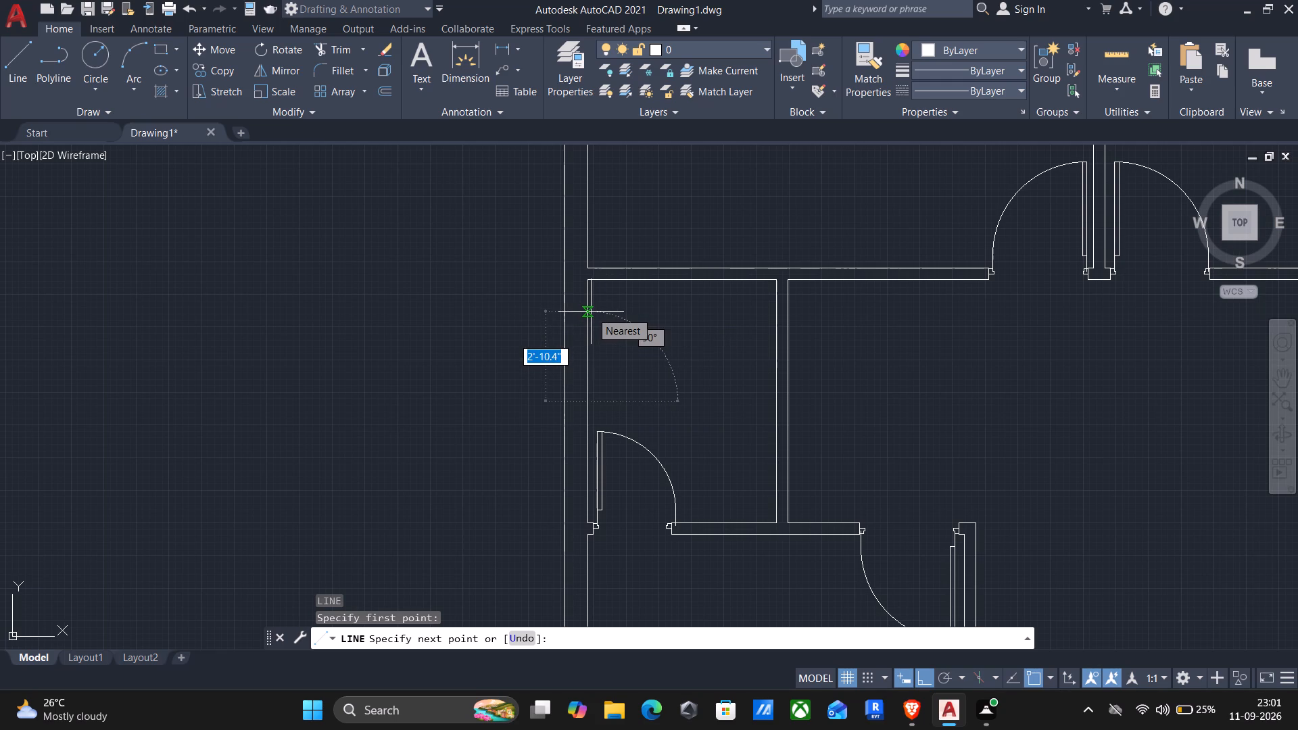
key(2)
text('6")
key(Return)
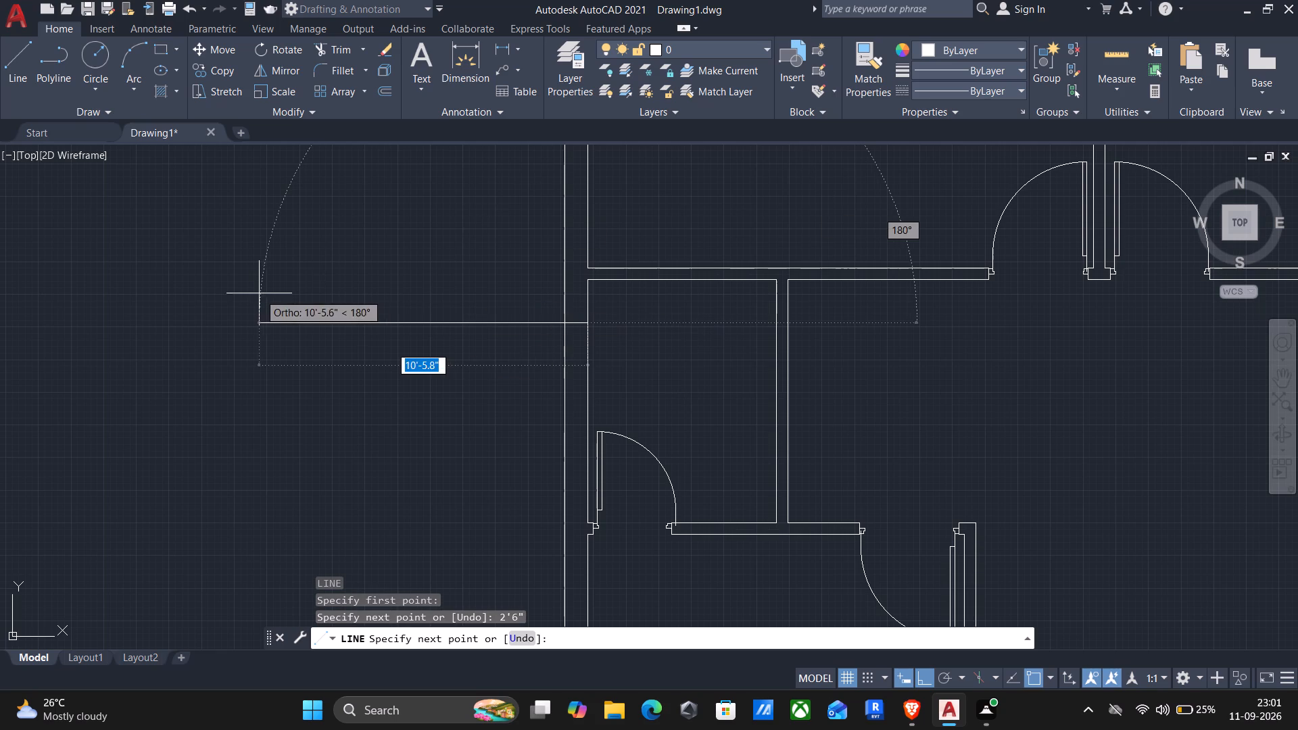
text(9")
key(Return)
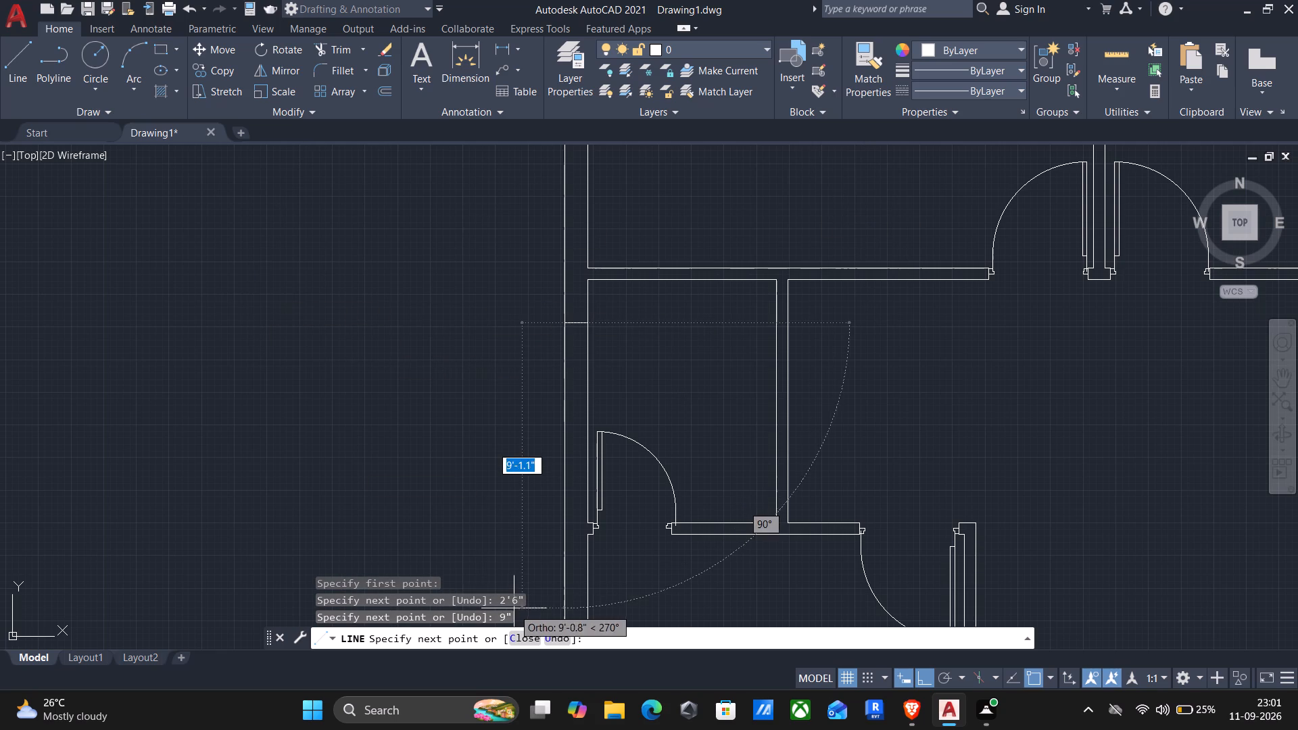
text(3')
key(Return)
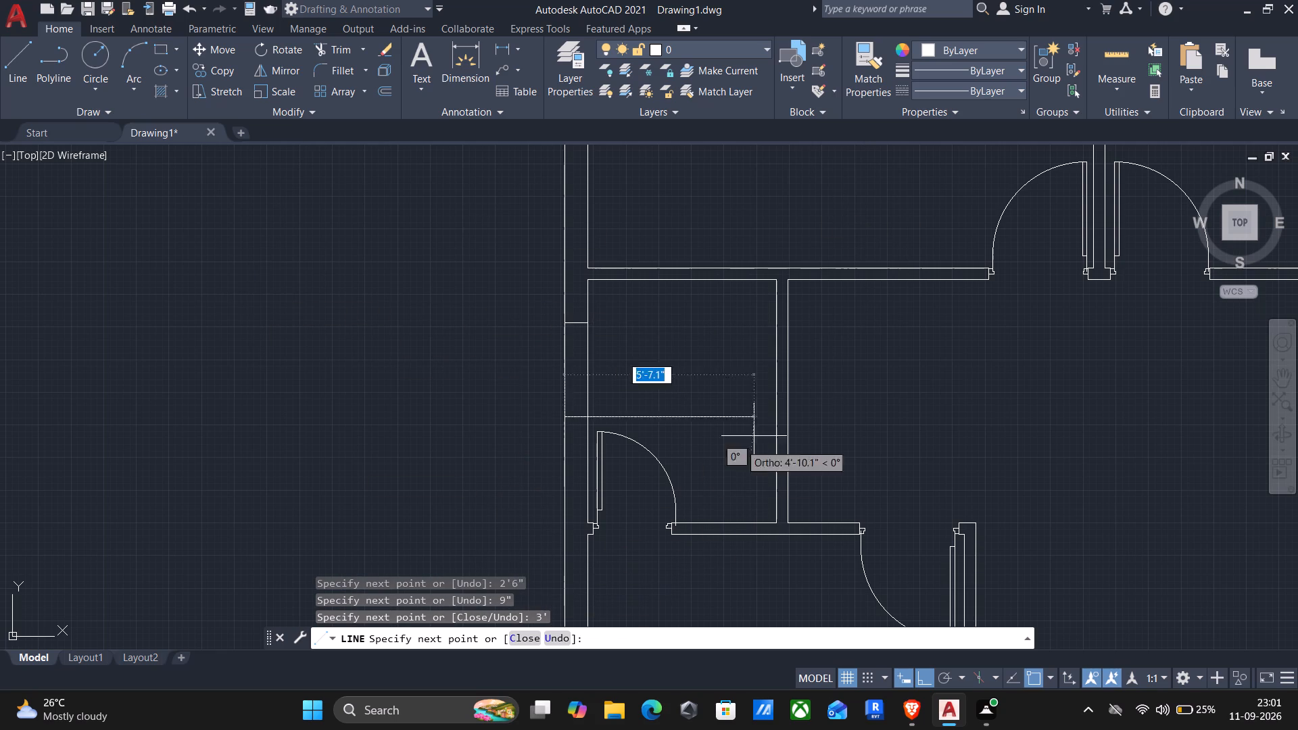
Complete the small left-side room's window outline with a 9" line right across the wall and a 6" line up.
text(9")
key(Return)
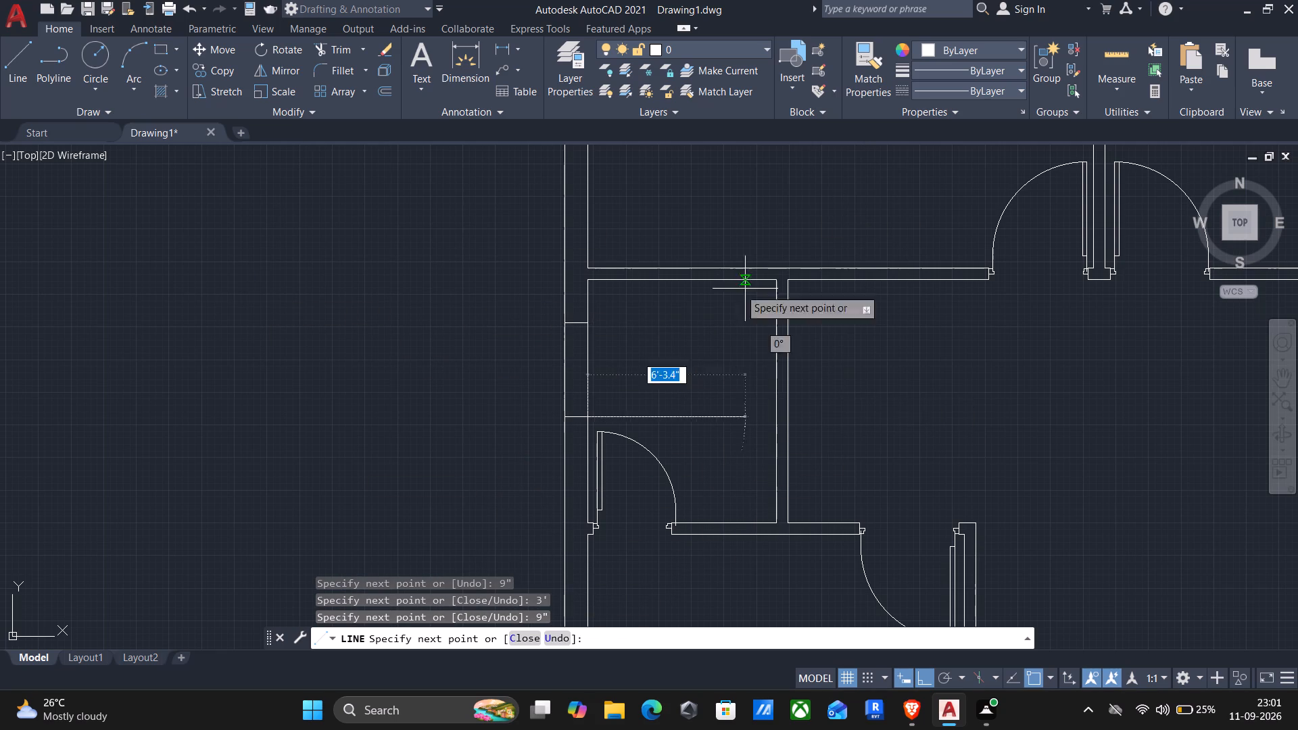
key(6)
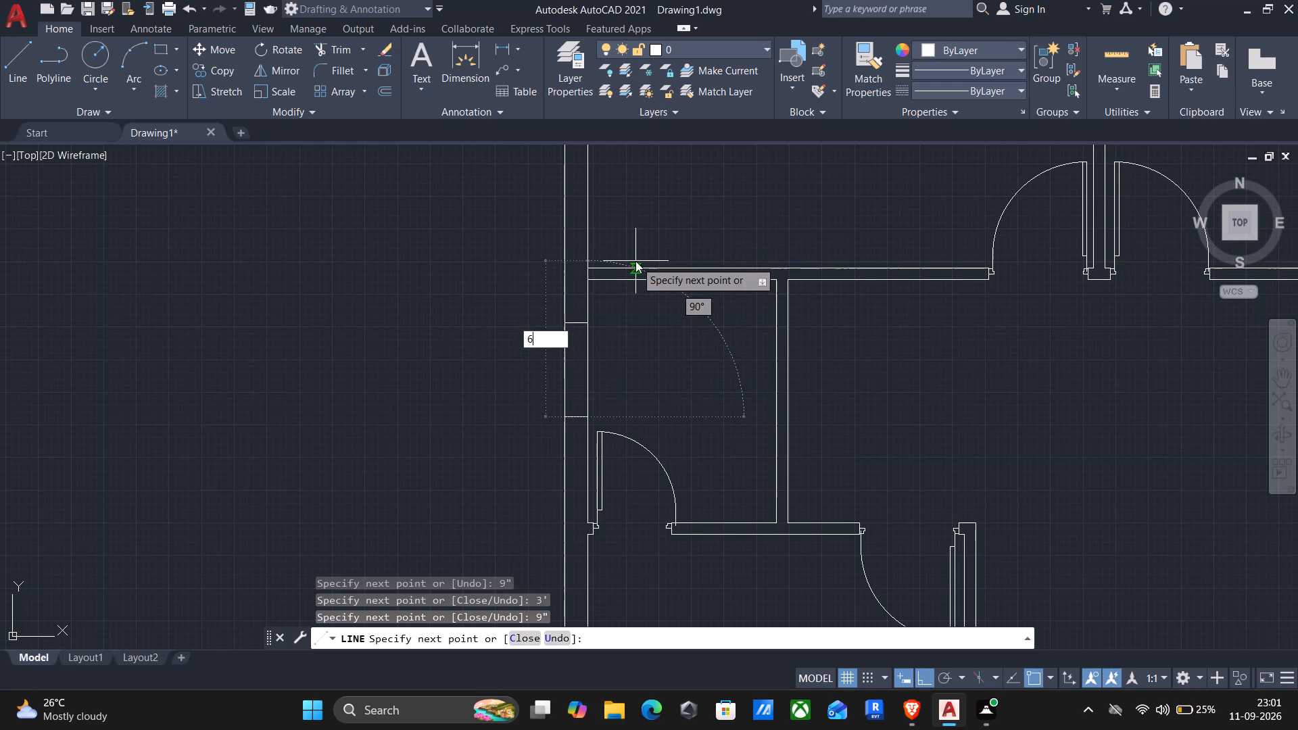
key(shift+quotedbl)
key(Return)
key(Return)
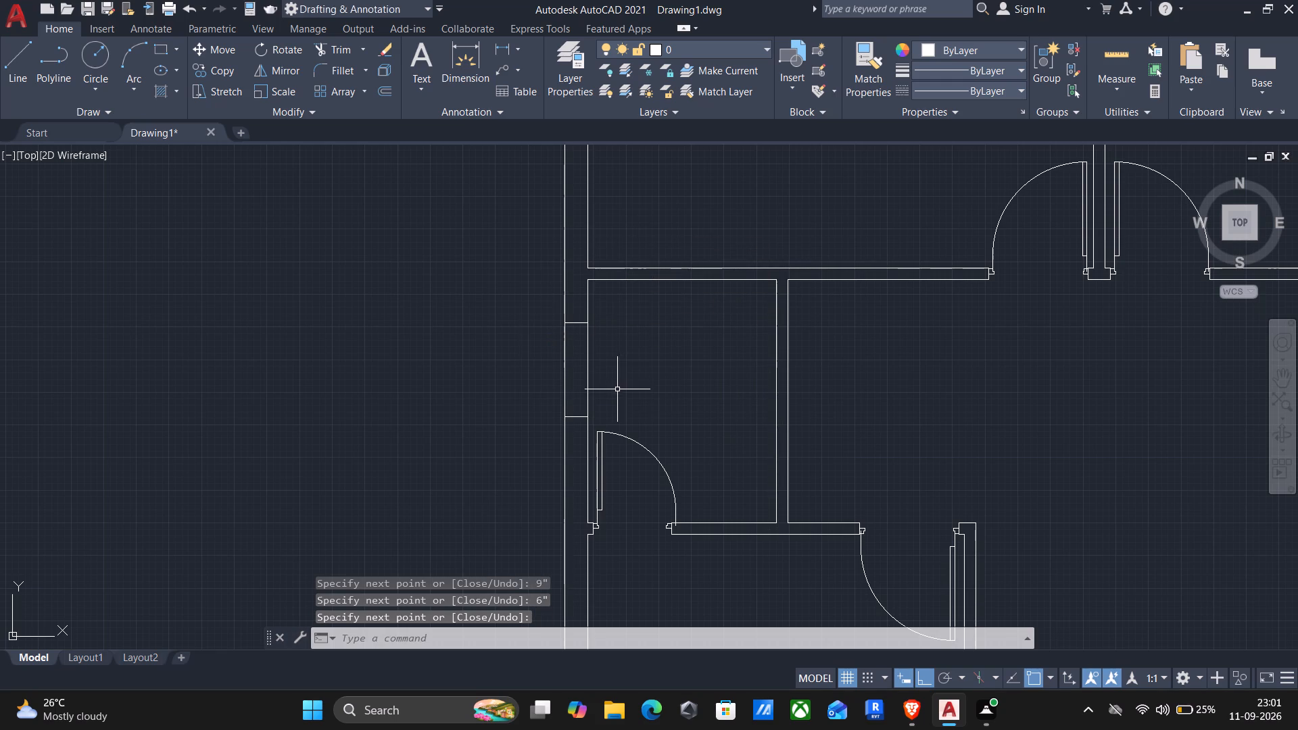
Outline a 3' by 9" window in the lower-left room's bottom wall, starting 1'6" right of the inner wall line's midpoint.
middle_drag(625, 379, 646, 337)
scroll(661, 312, down, 2)
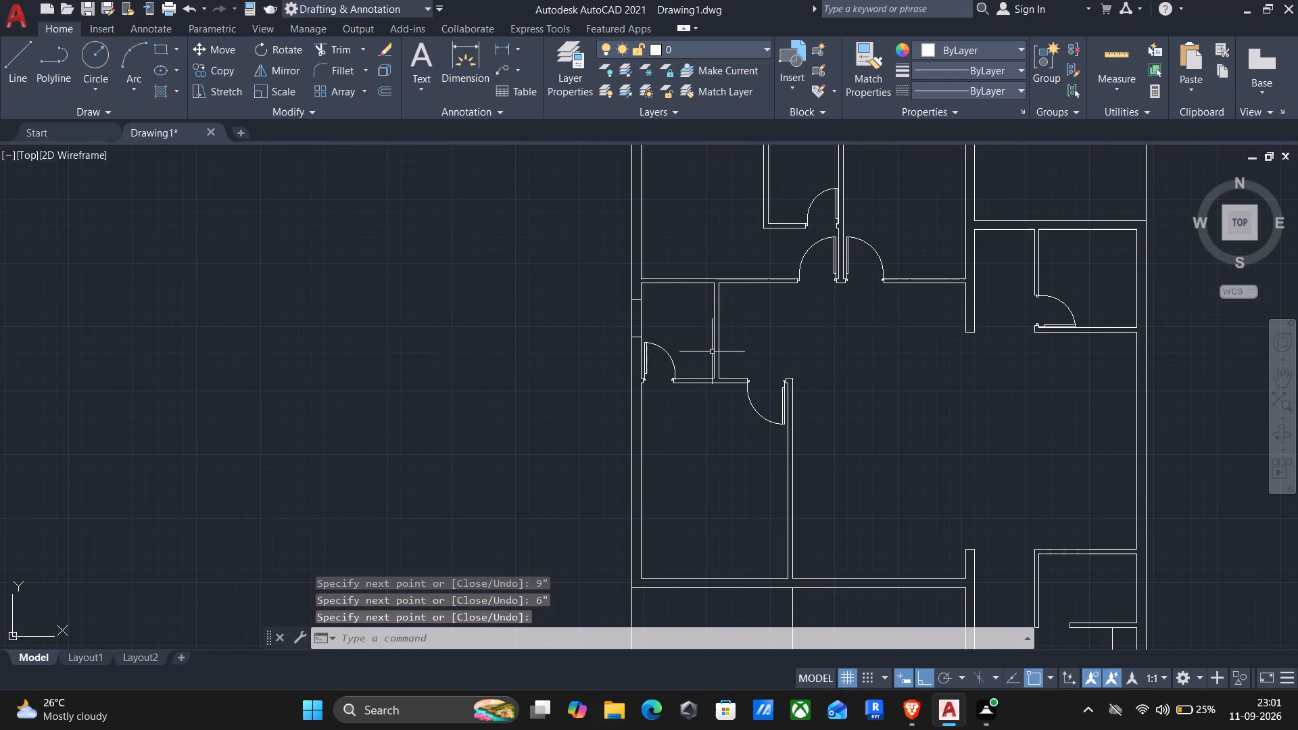
middle_drag(711, 410, 794, 269)
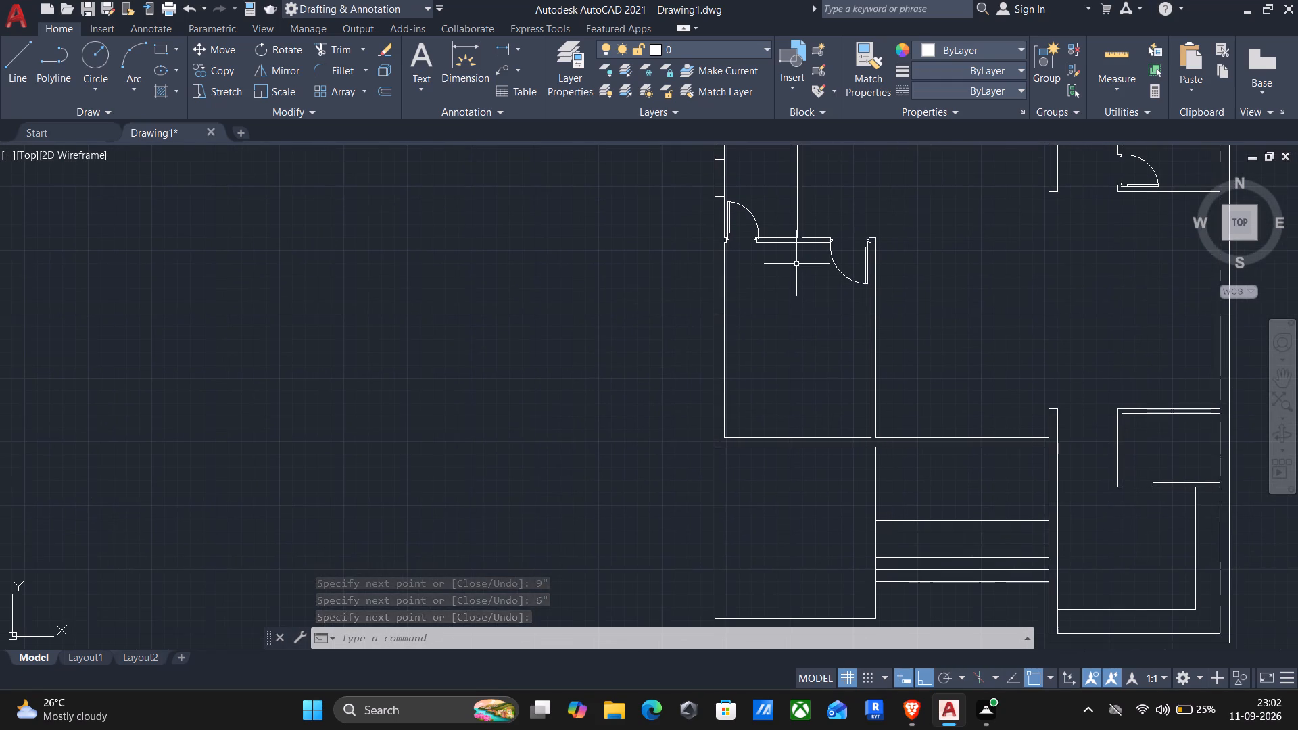
middle_drag(789, 284, 836, 216)
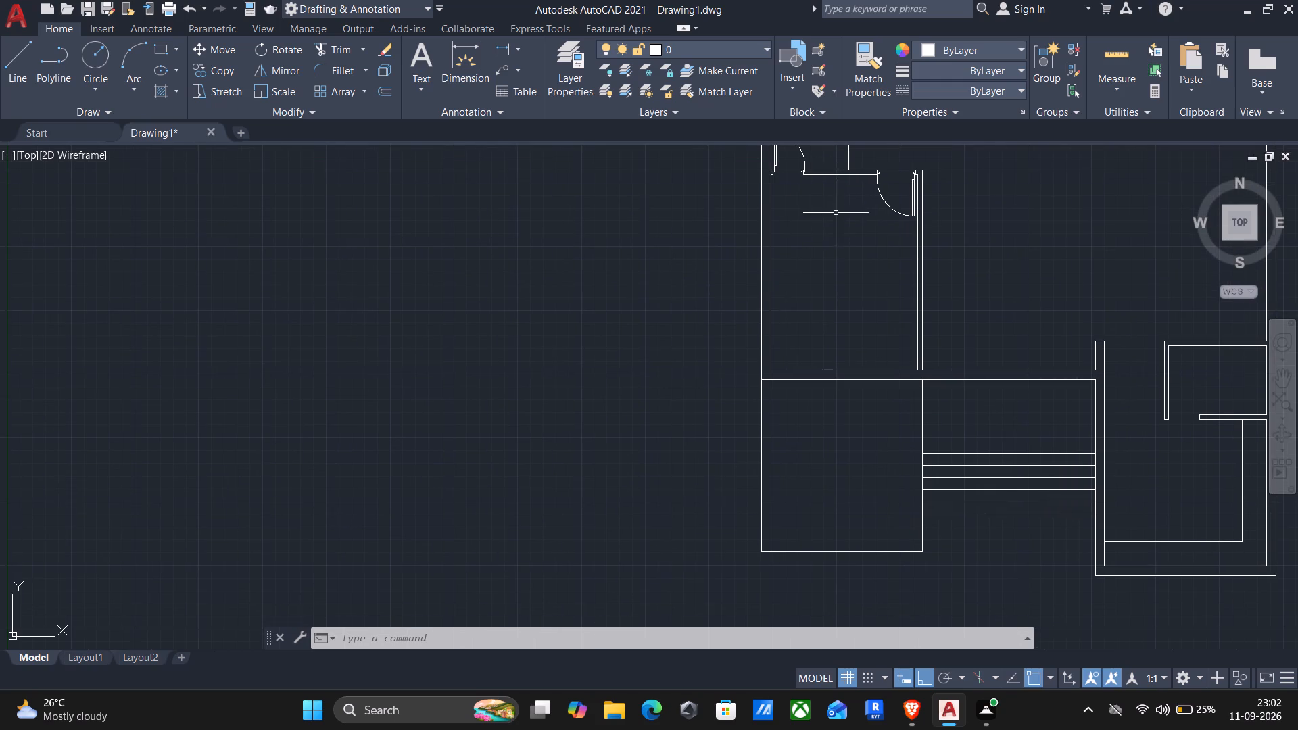
key(l)
key(Return)
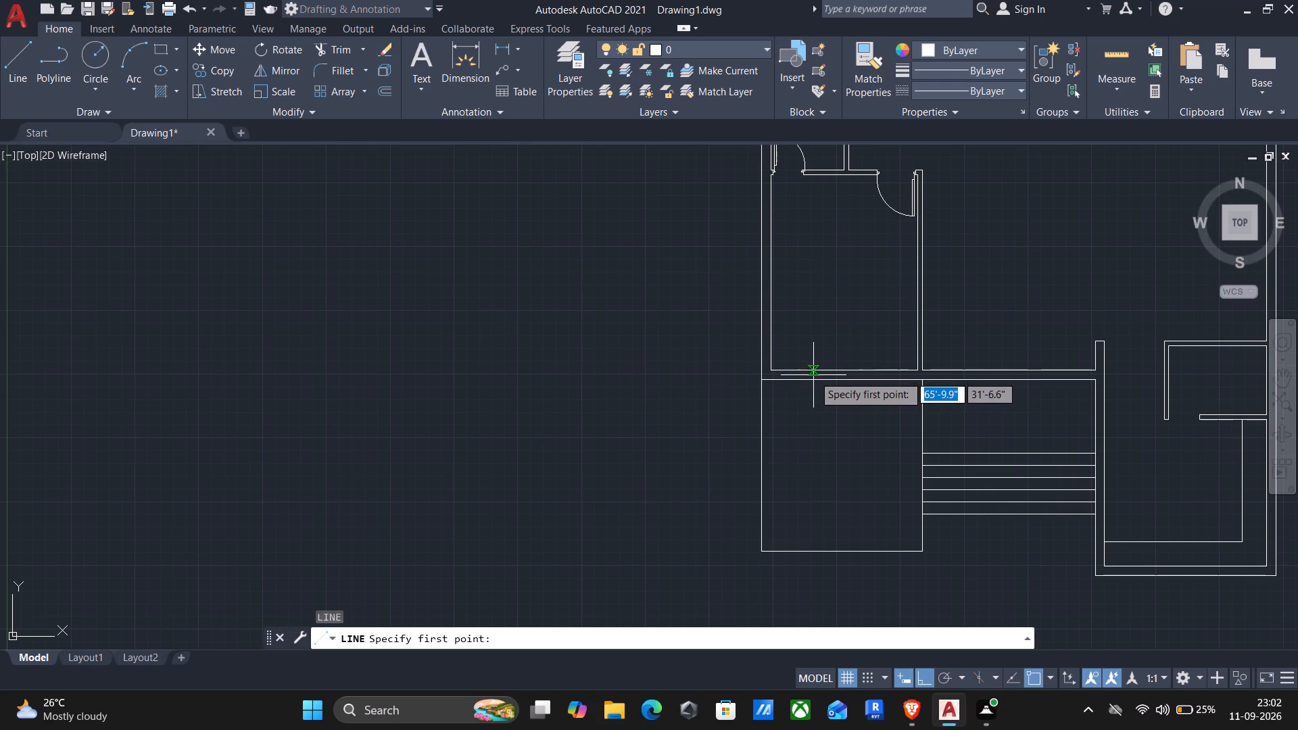
click(844, 370)
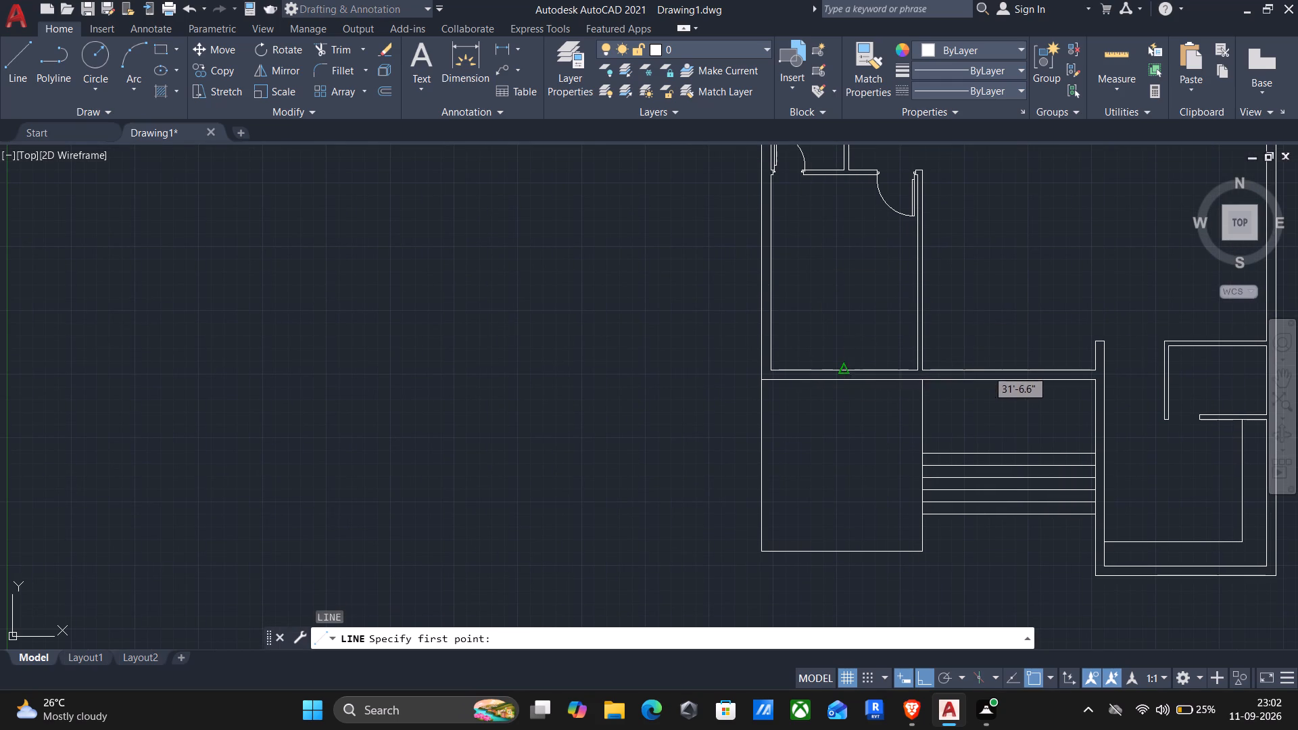
key(1)
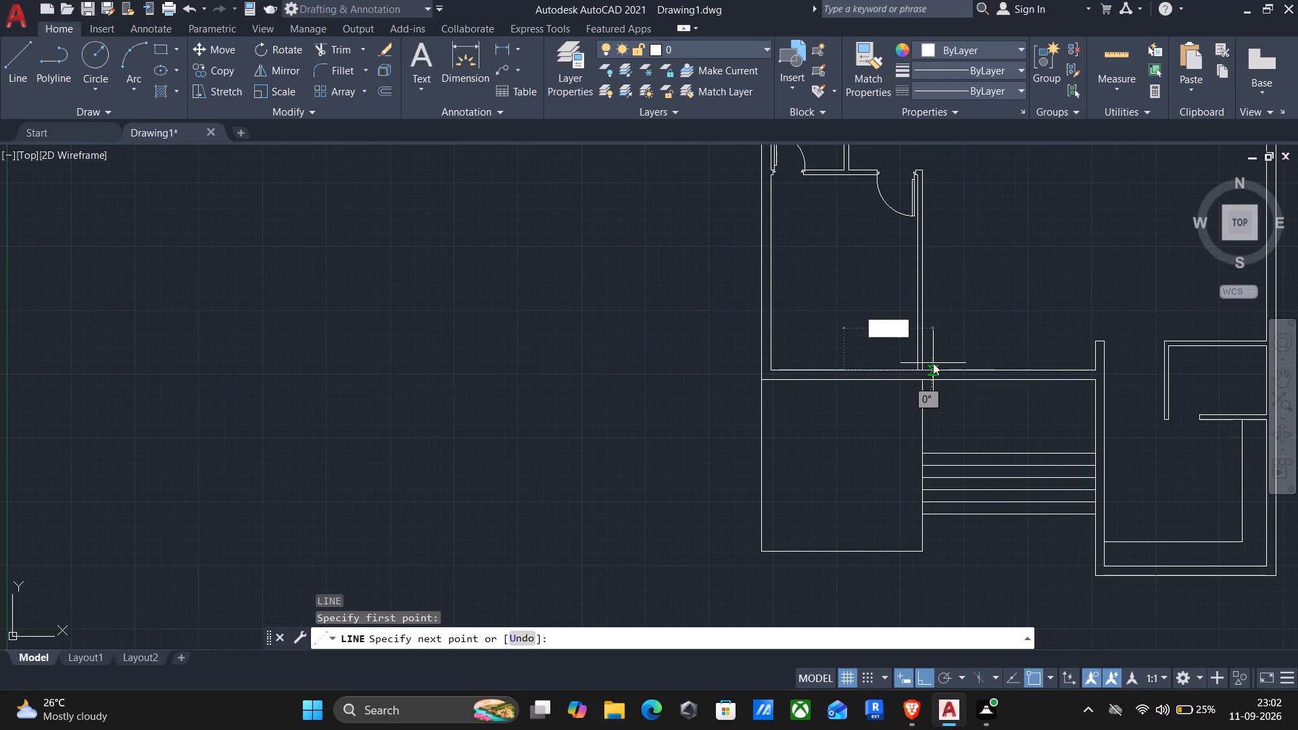
text('6")
key(Return)
key(9)
key(shift+quotedbl)
key(Return)
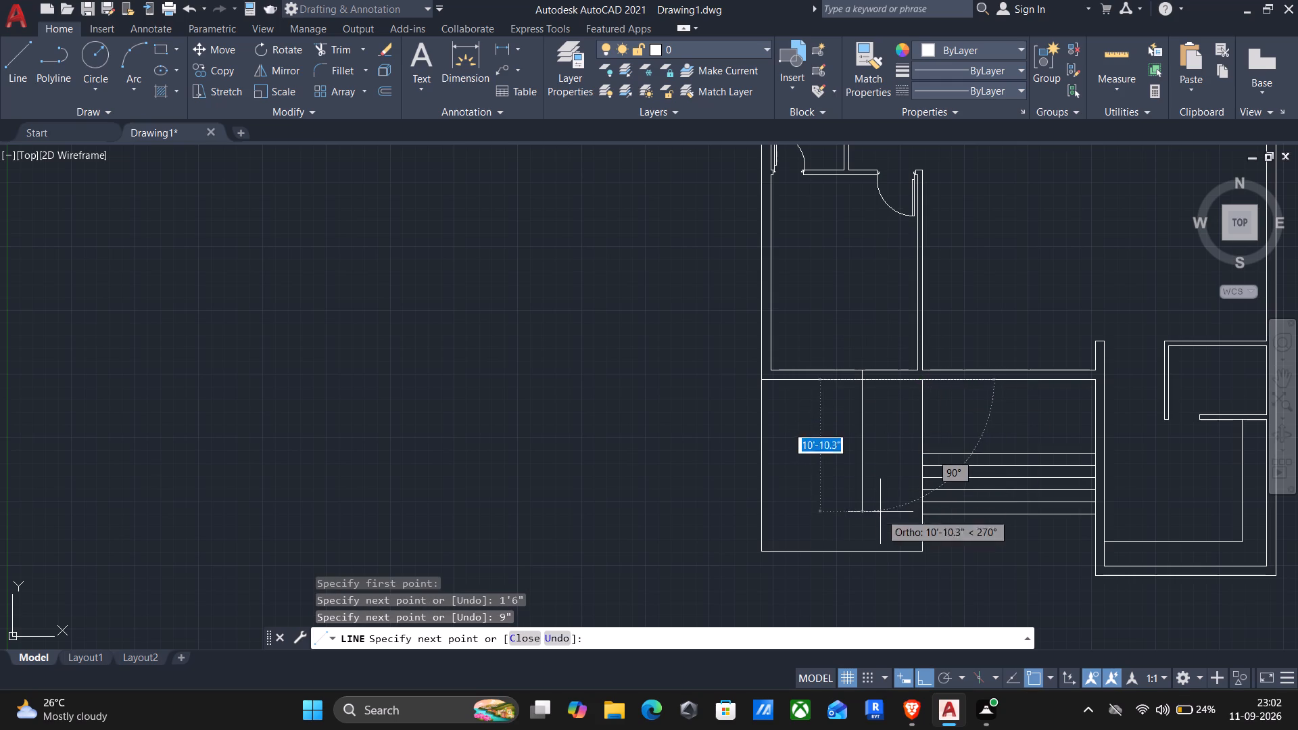
text(3')
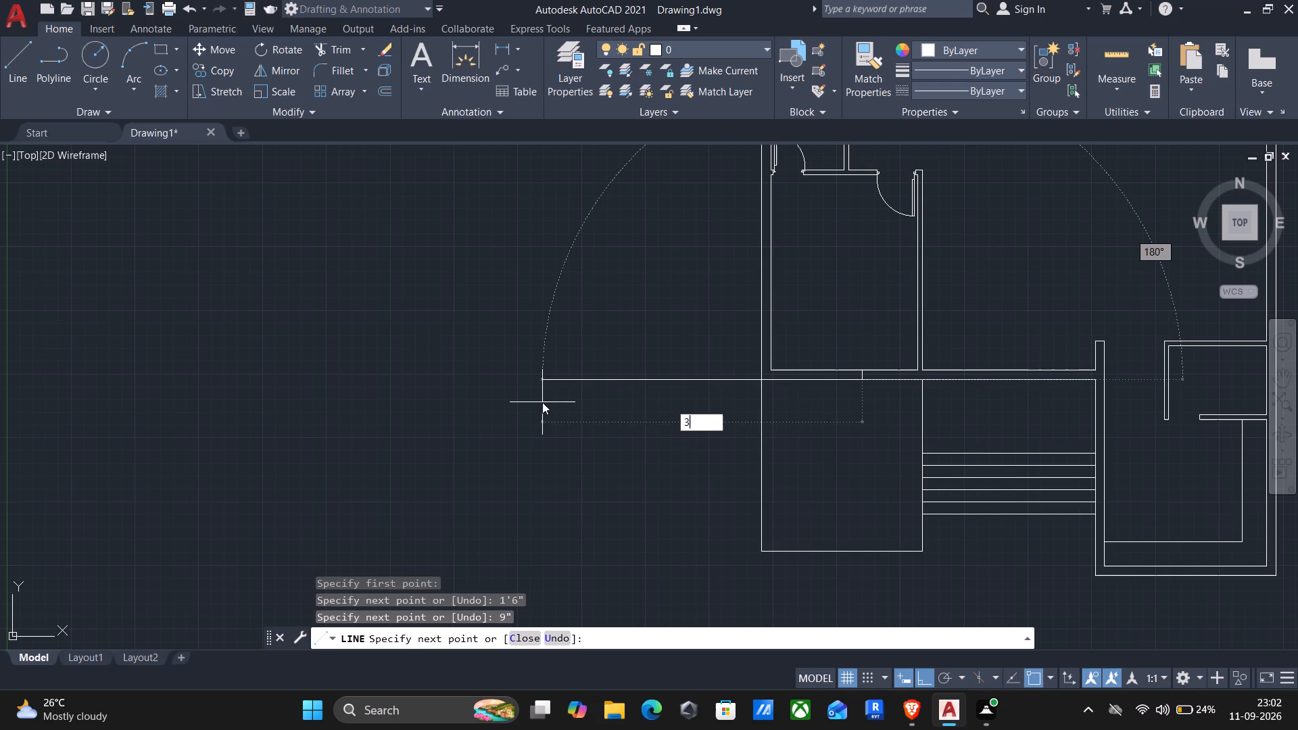
key(Return)
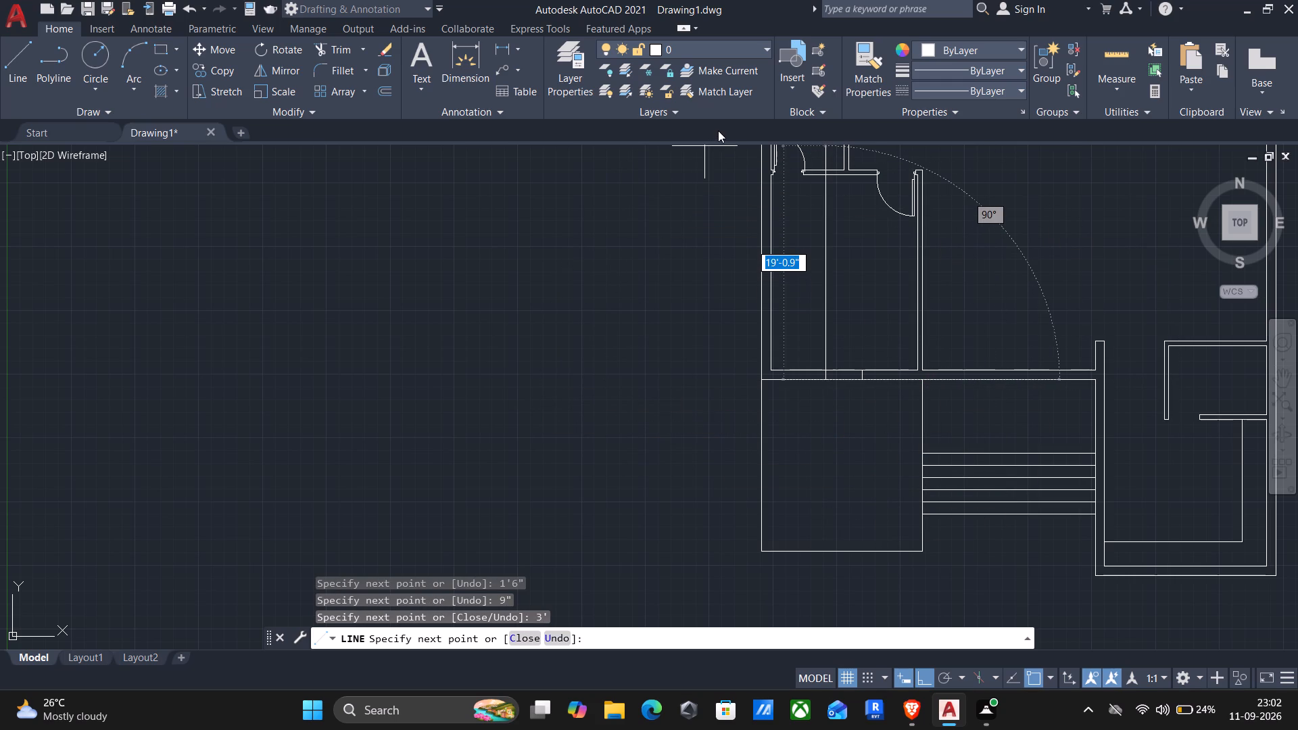
text(9")
key(Return)
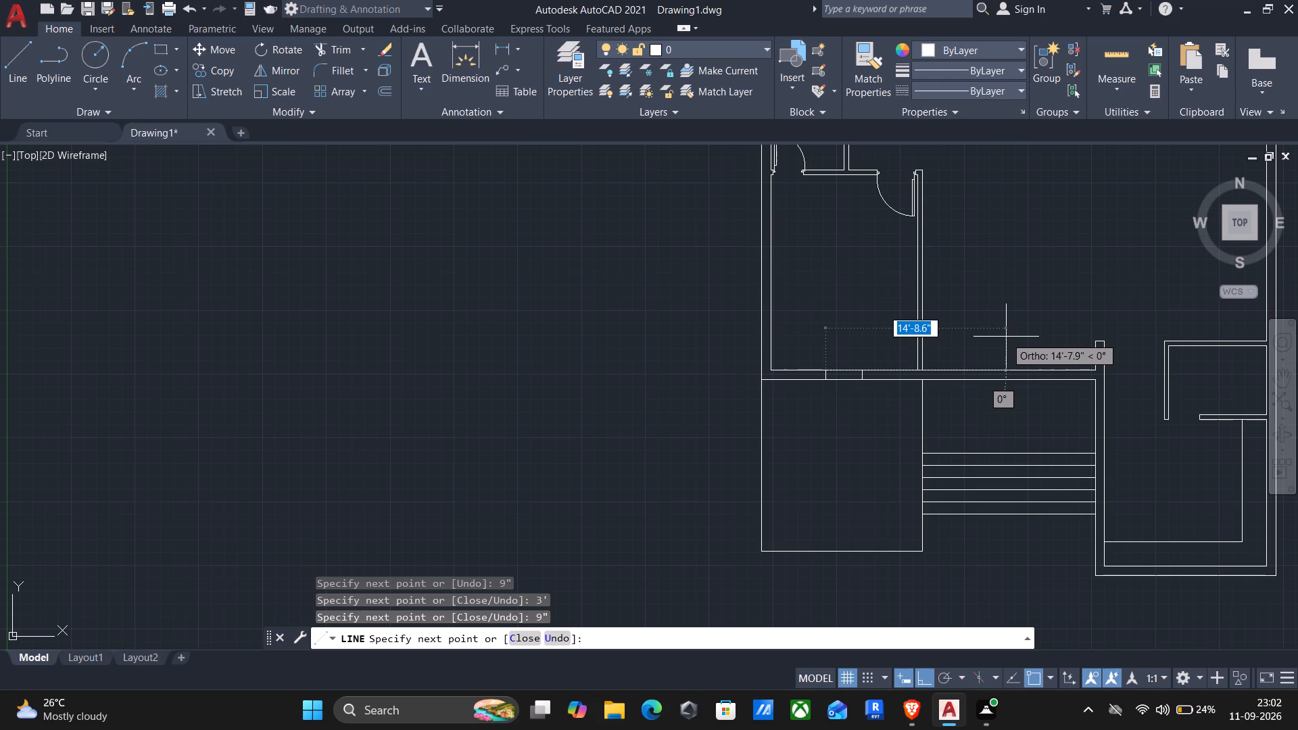
text(3')
key(Return)
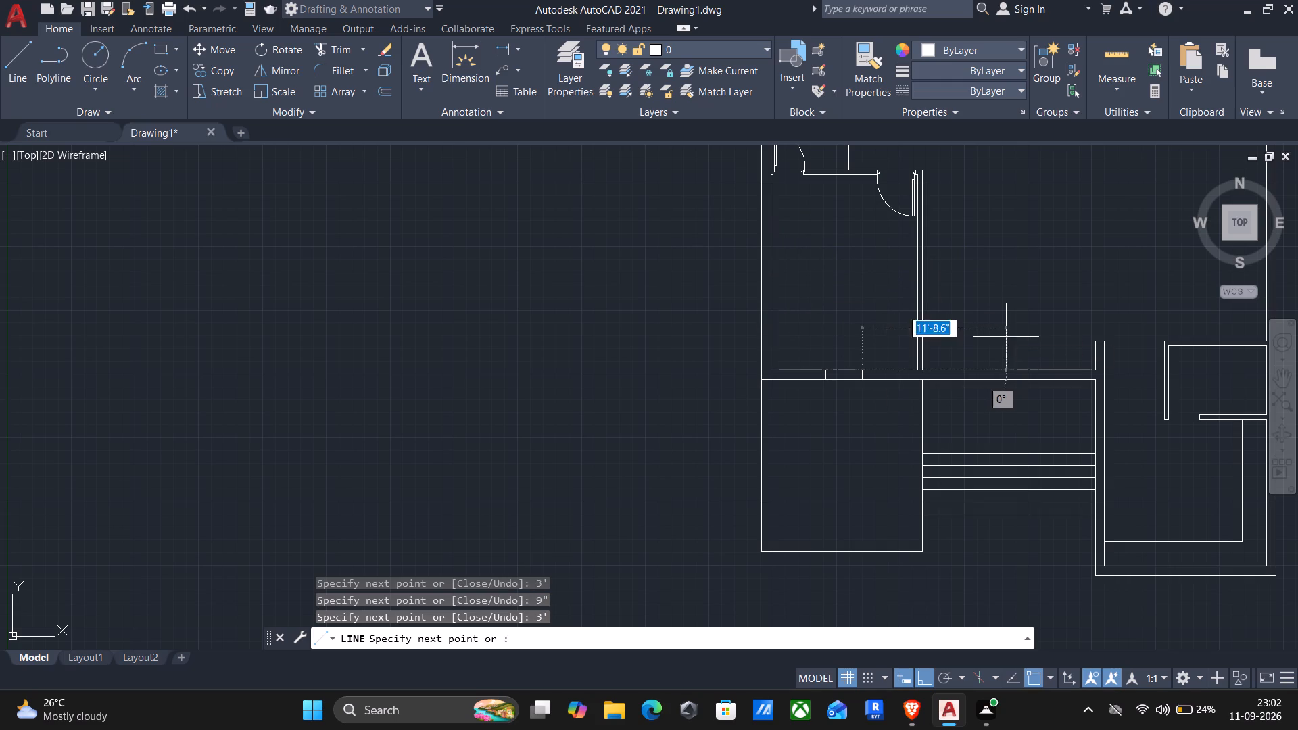
key(Return)
Measure the new window outline in the lower-left room's bottom wall.
click(1131, 62)
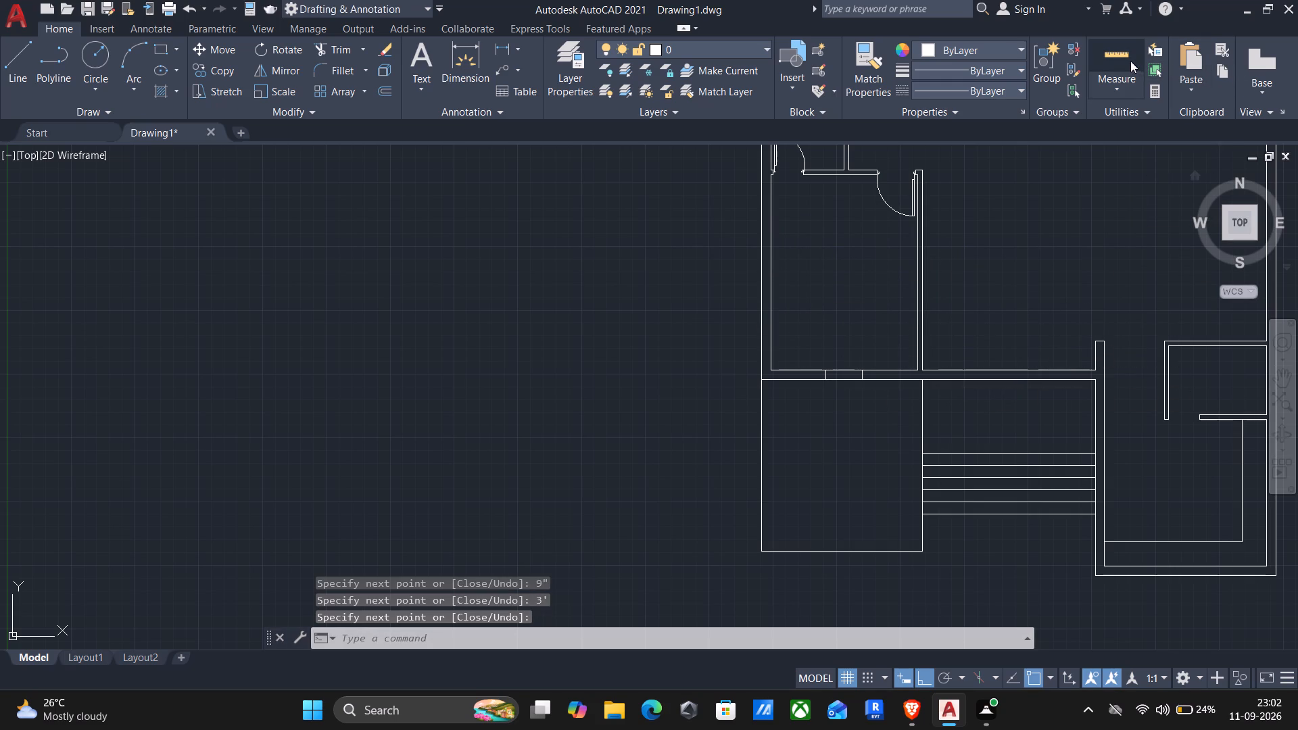
scroll(953, 316, up, 3)
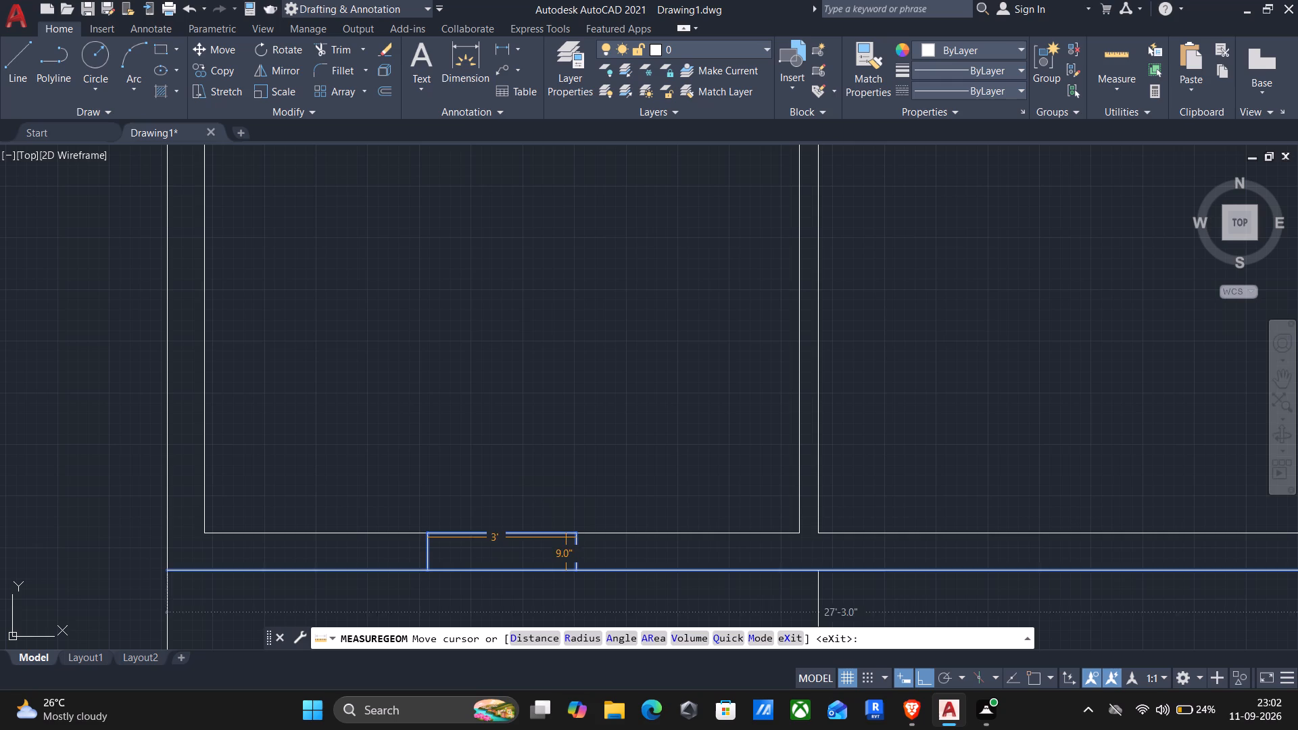
key(Escape)
Outline an 8' by 9" opening in the wall above the stairs, starting 4' right of the lower wall line's midpoint.
scroll(574, 524, down, 1)
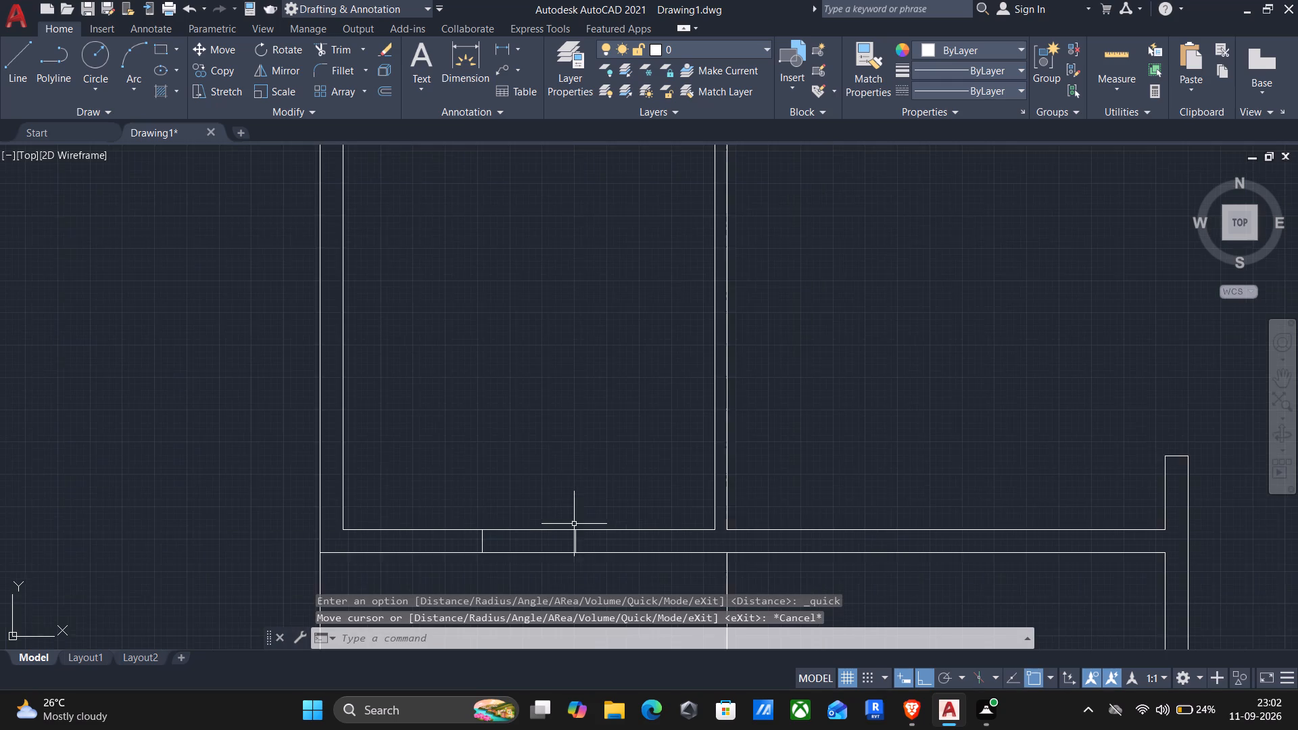
scroll(574, 524, down, 1)
middle_drag(681, 499, 762, 357)
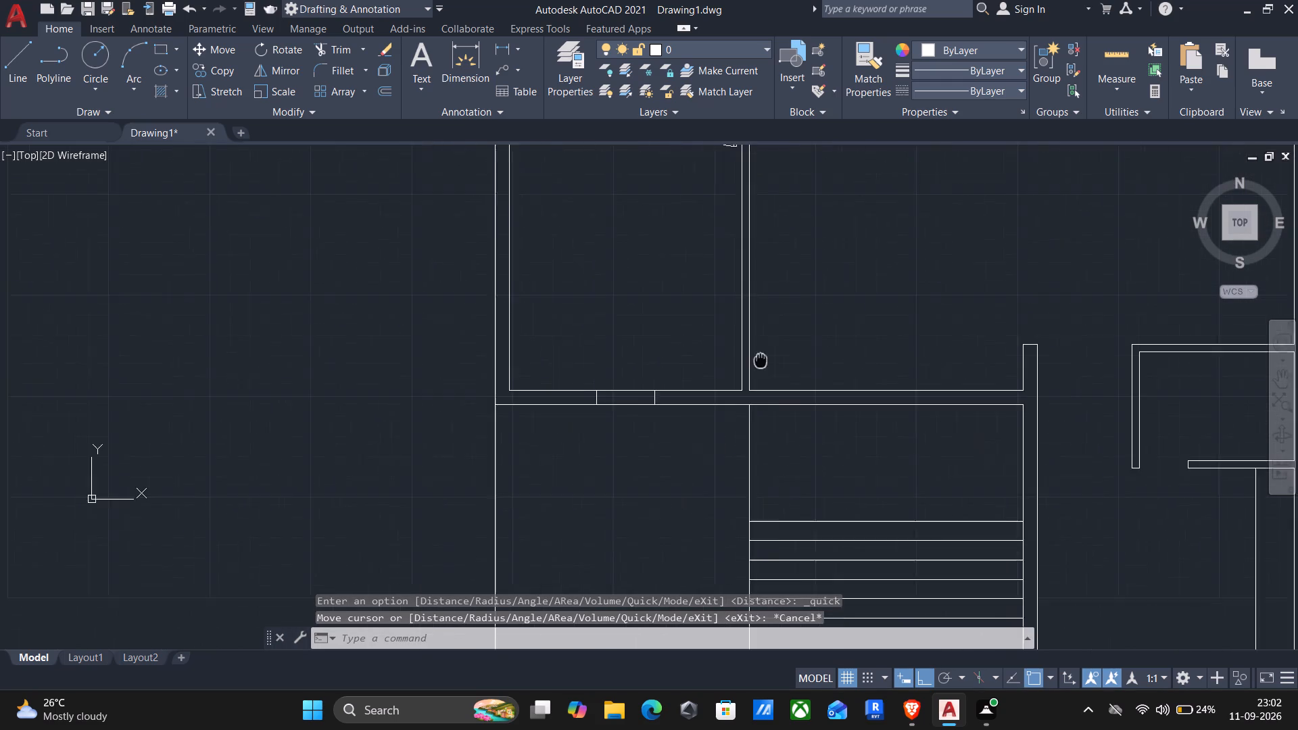
middle_drag(762, 357, 766, 347)
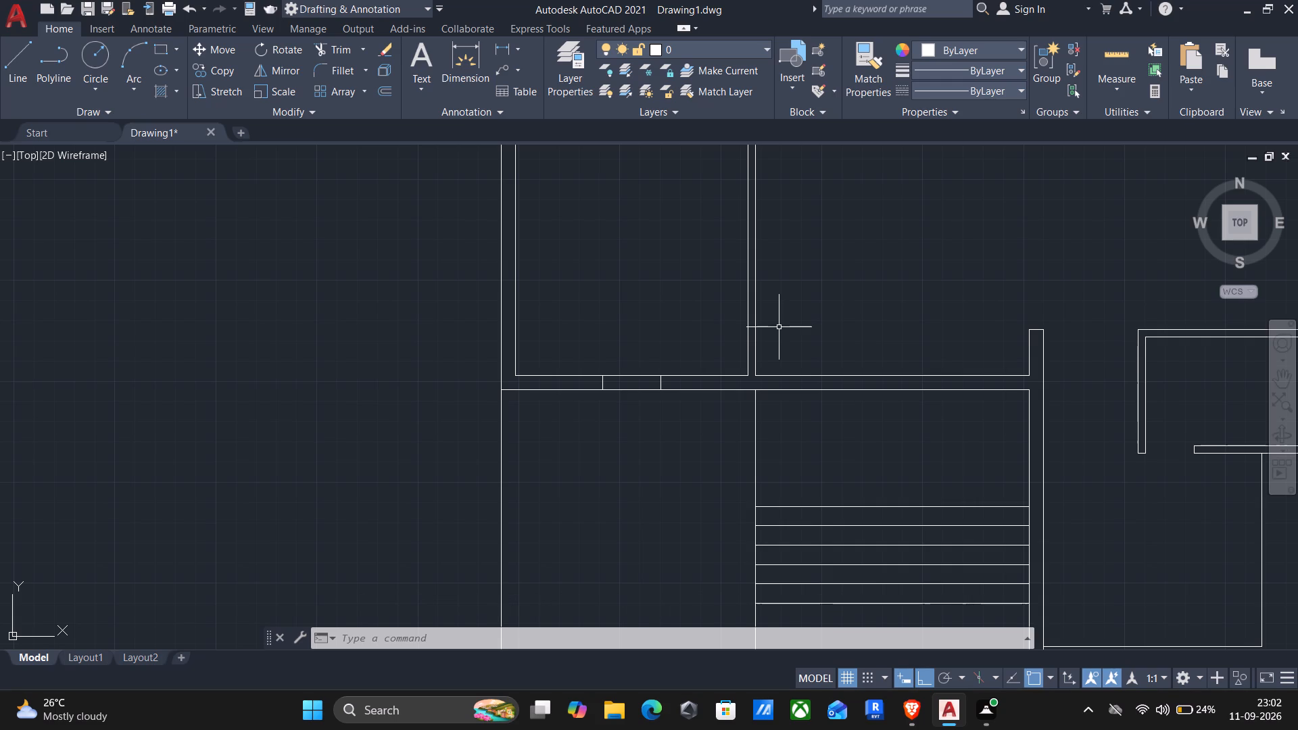
key(l)
key(Return)
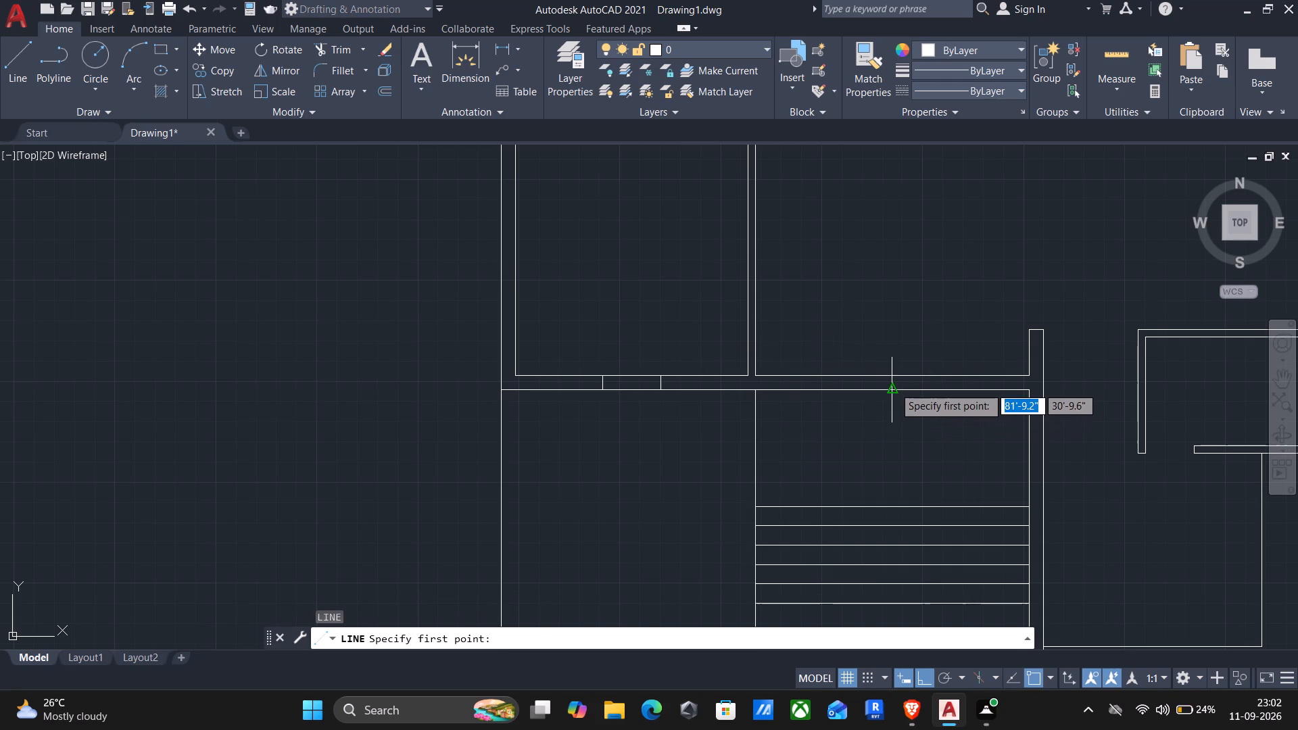
click(894, 387)
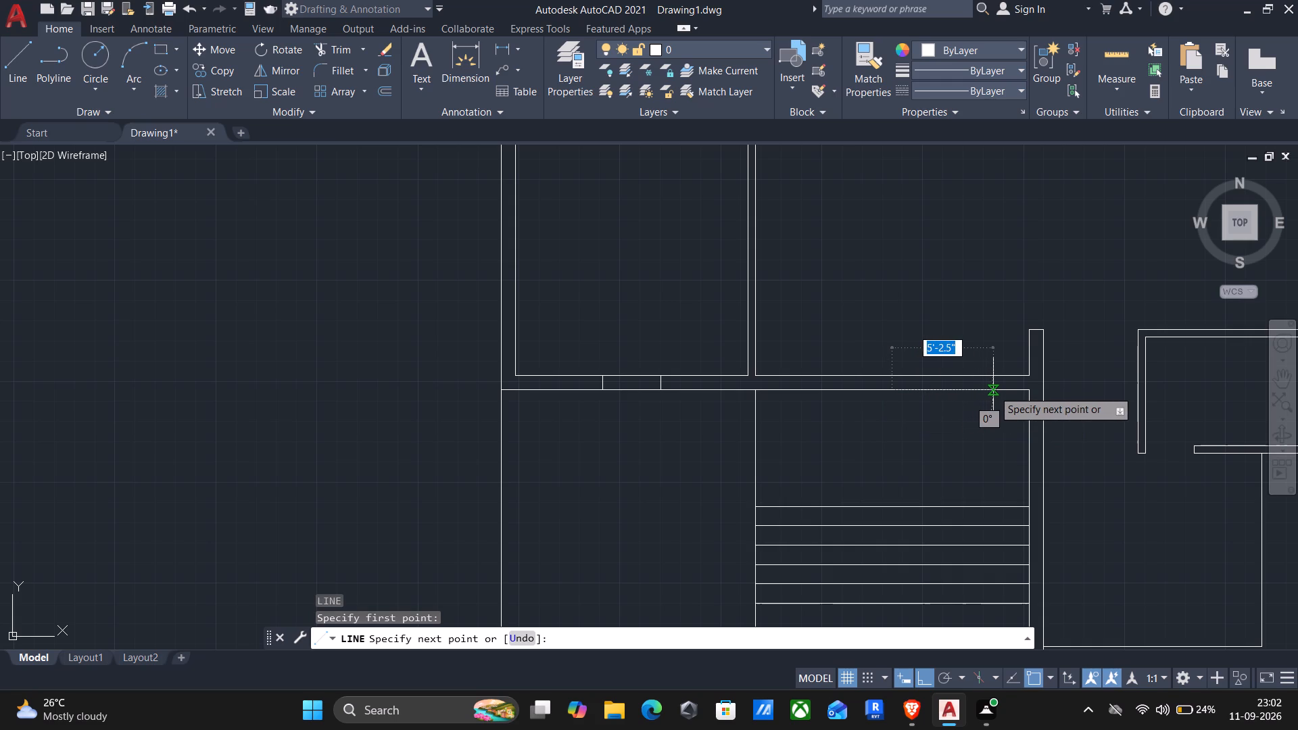
text(4')
key(Return)
text(9")
key(Return)
key(8)
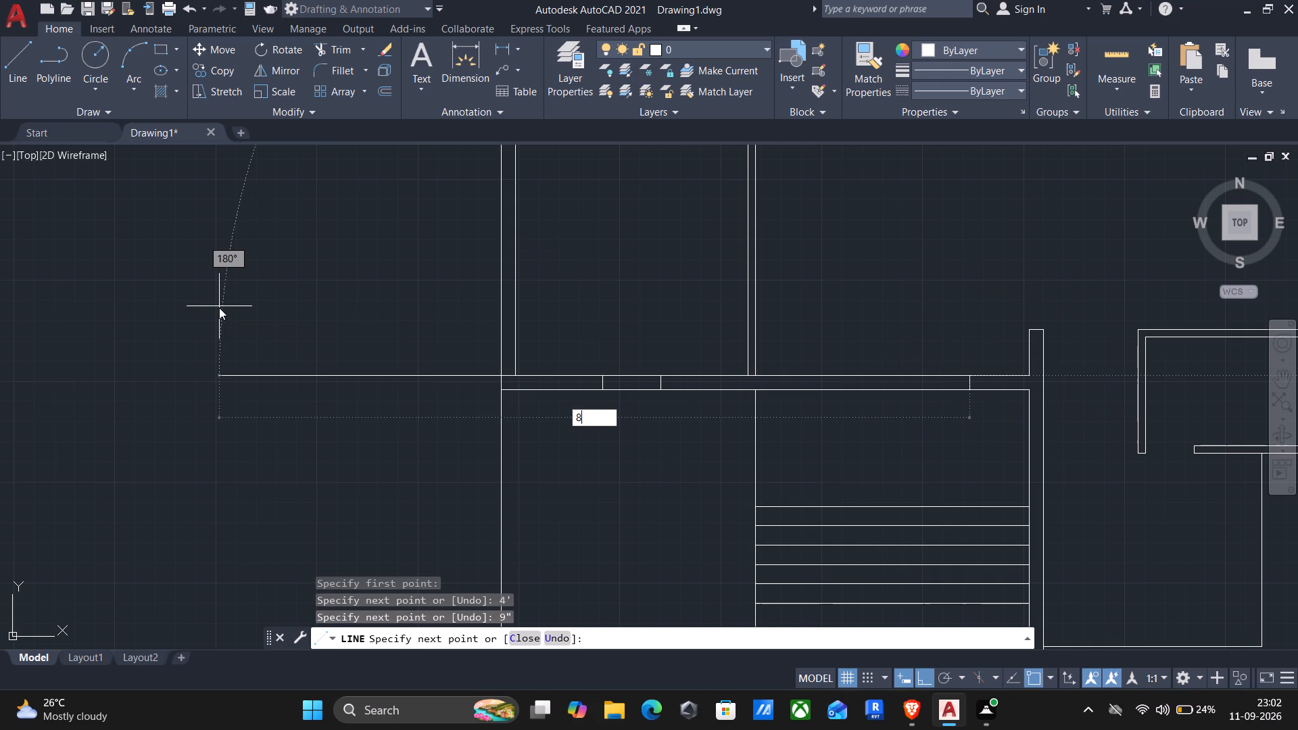
key(apostrophe)
key(Return)
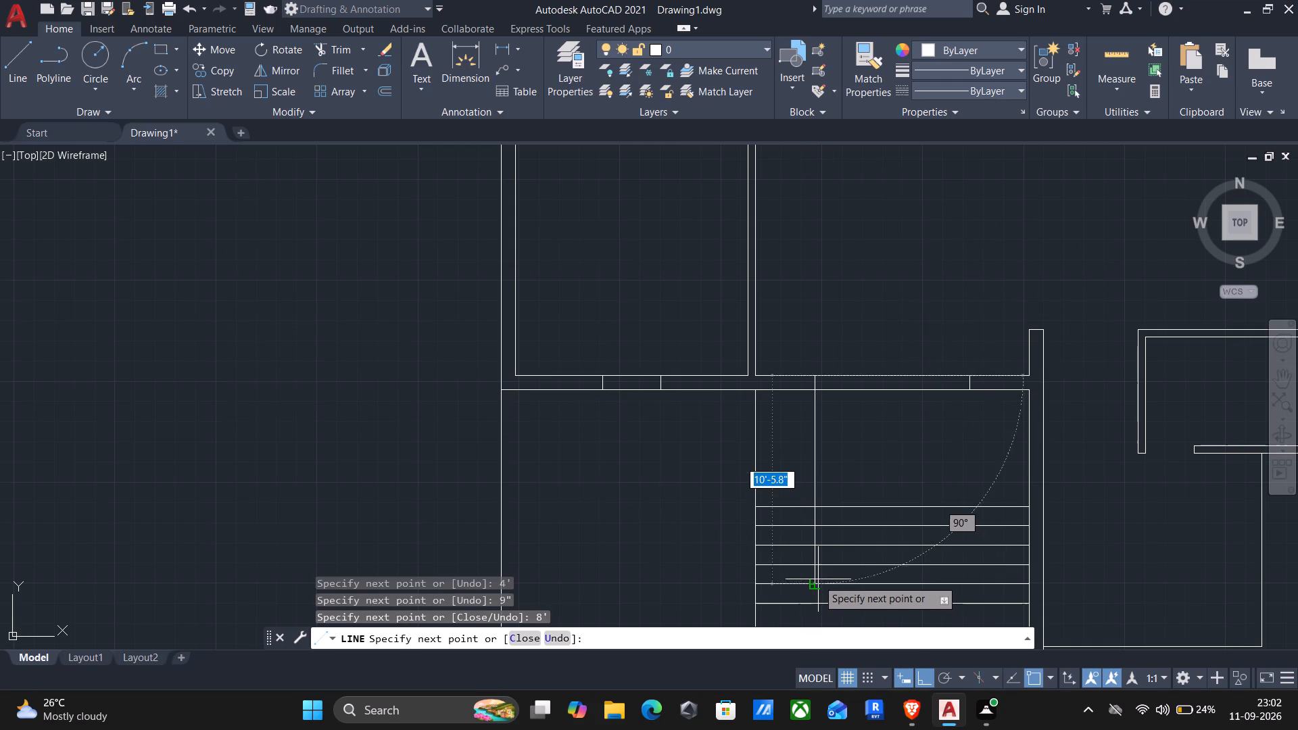
text(9")
key(Return)
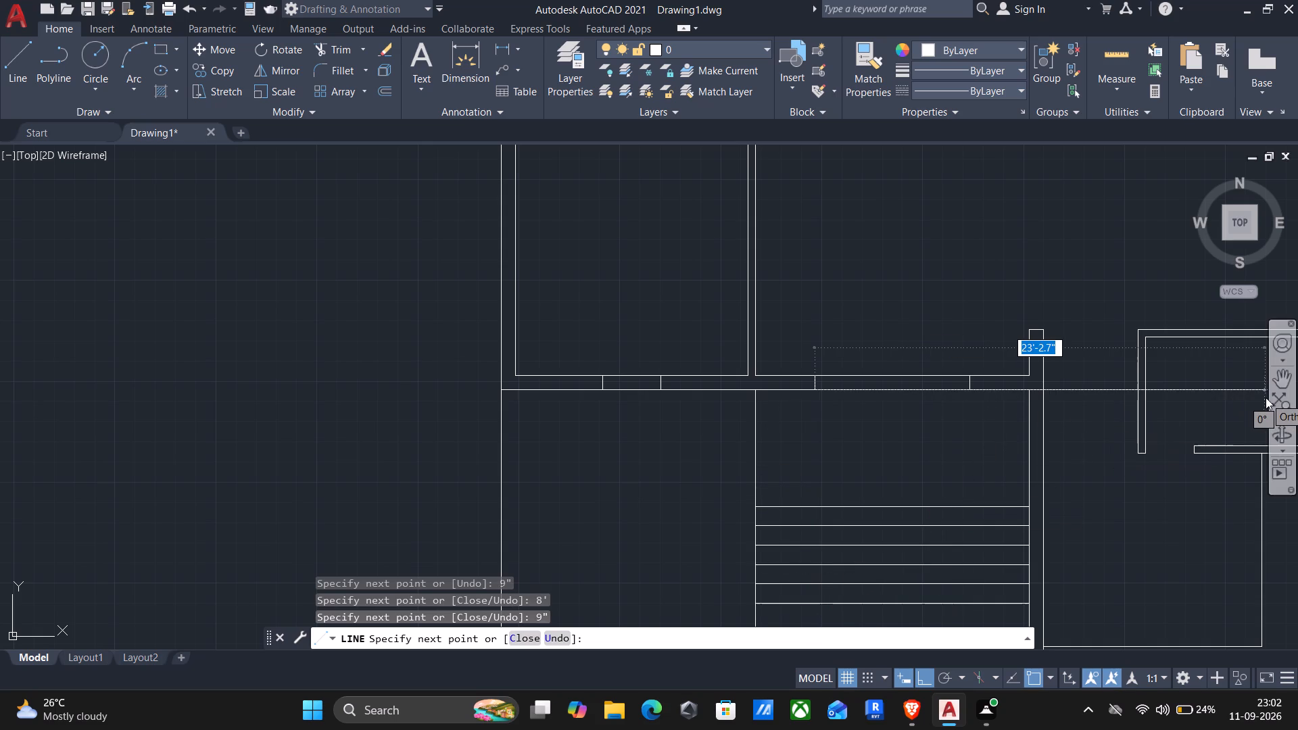
text(8')
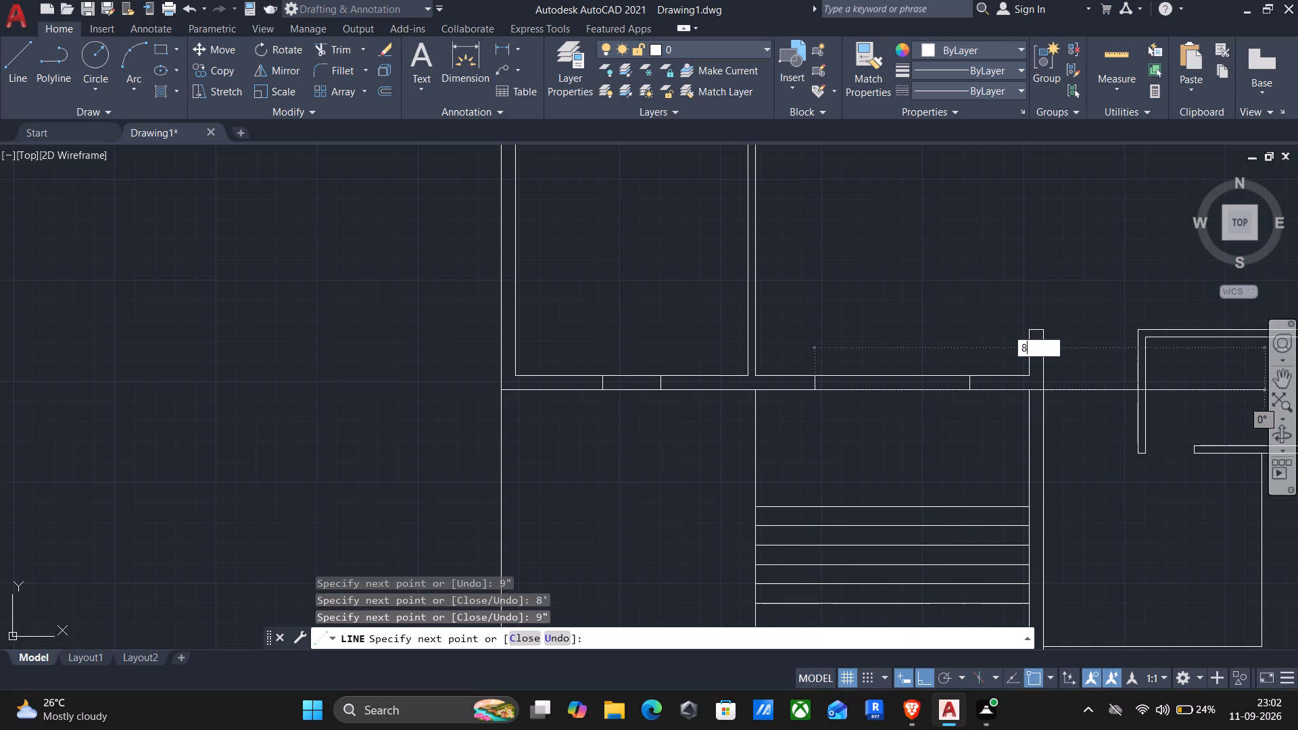
key(Return)
key(Return)
Outline a 3' by 9" window in the lower-right room's bottom wall, starting 1'6" right of the outer wall line's midpoint.
scroll(1181, 433, down, 2)
middle_drag(1155, 473, 986, 488)
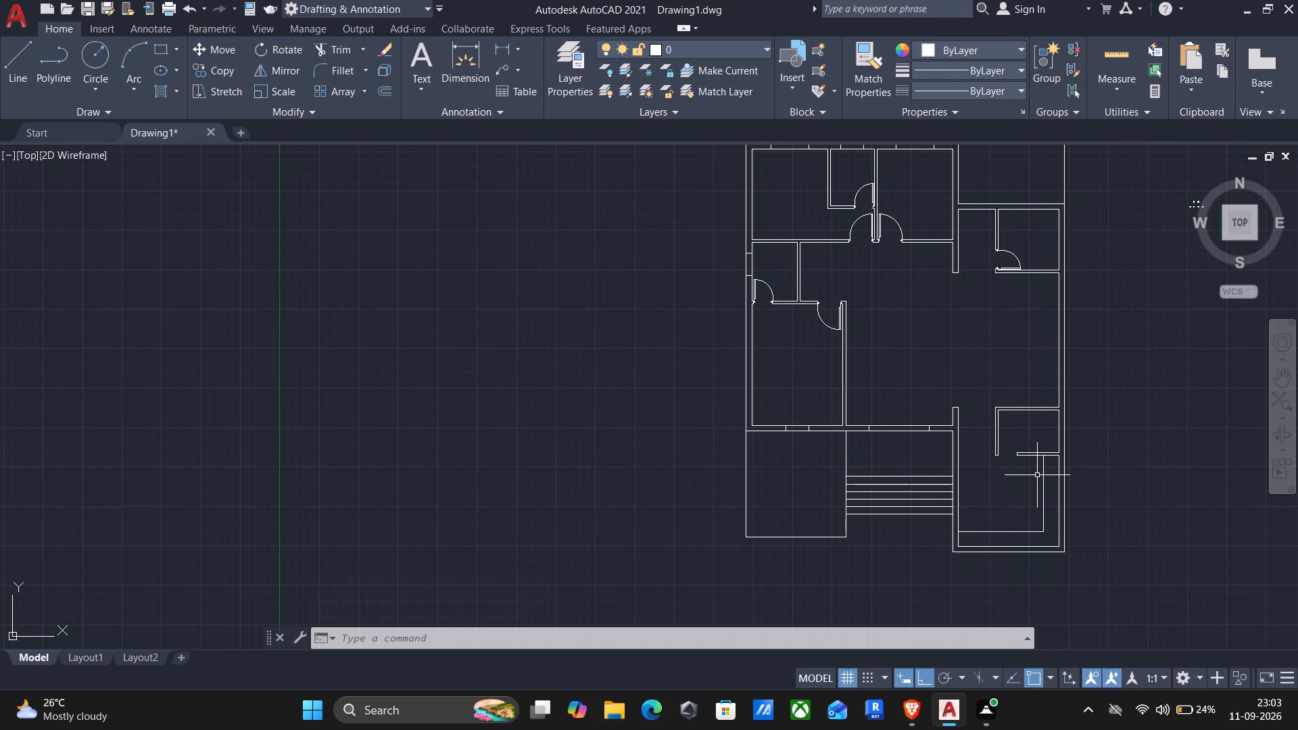
middle_drag(1032, 541, 1036, 494)
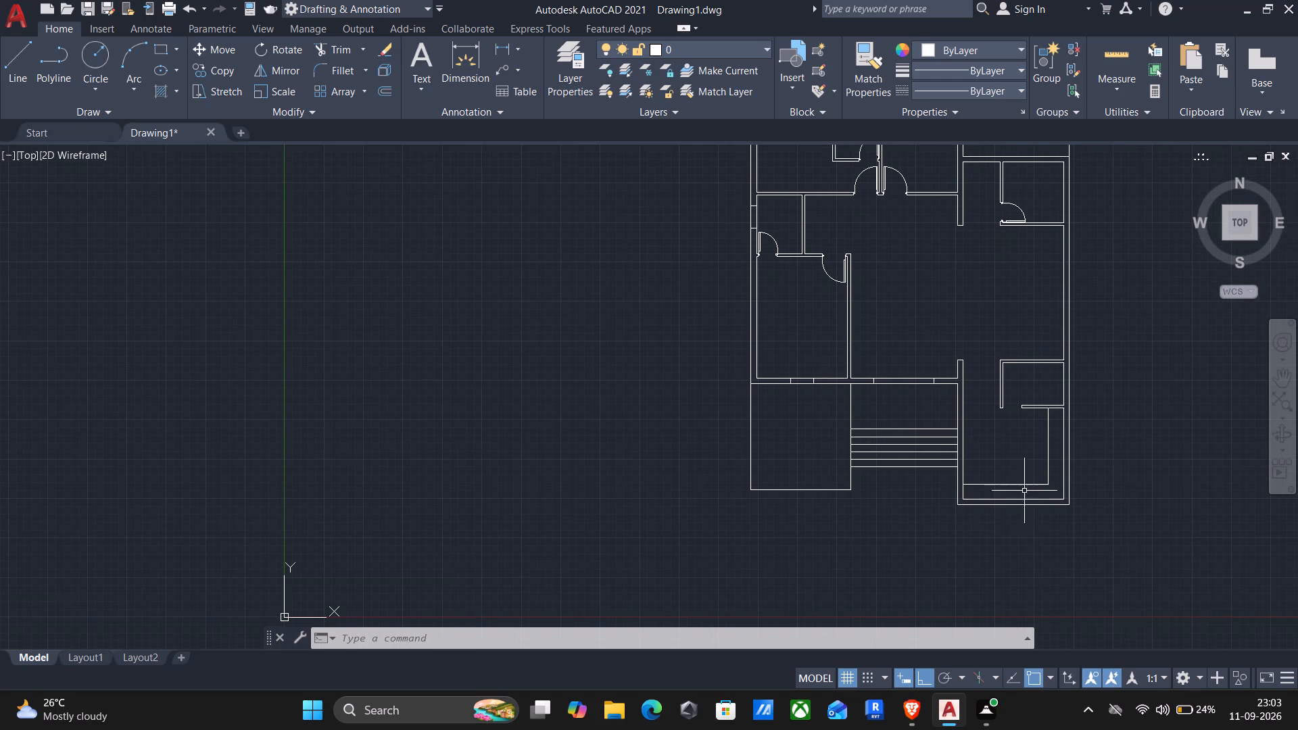
key(l)
key(Return)
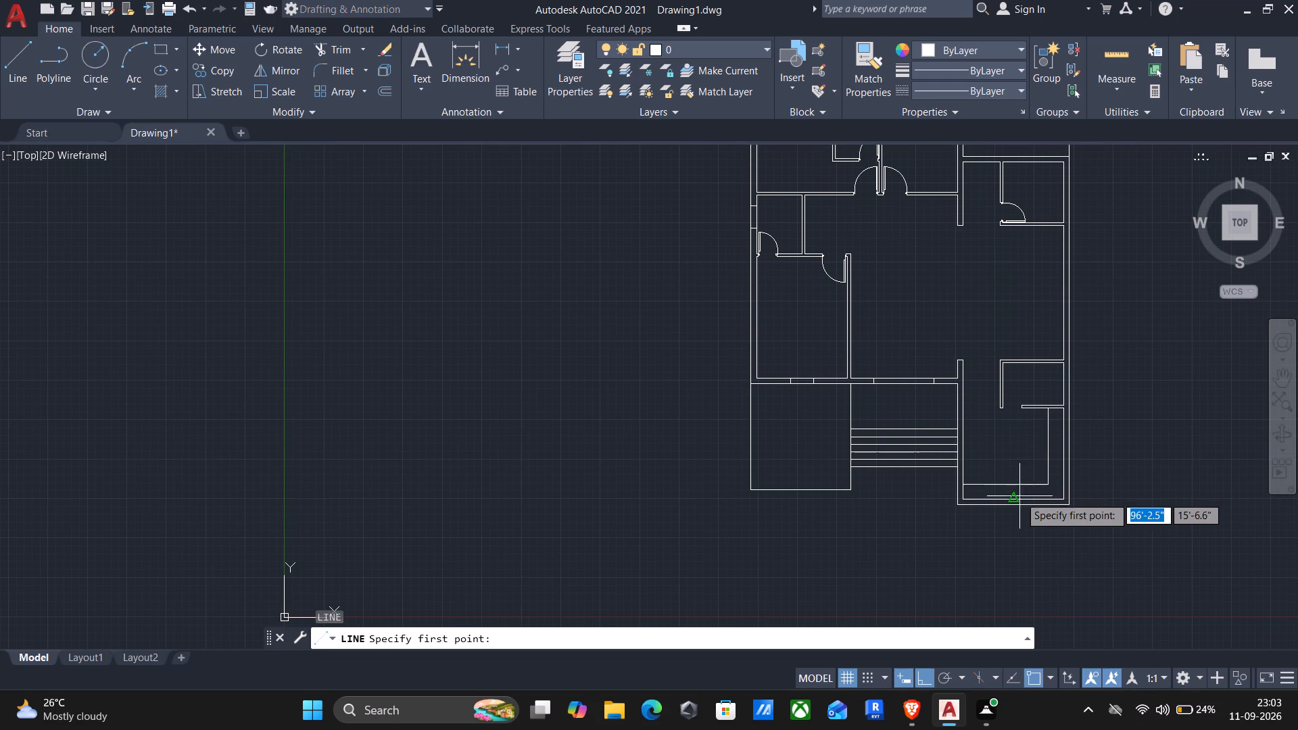
scroll(1015, 500, up, 3)
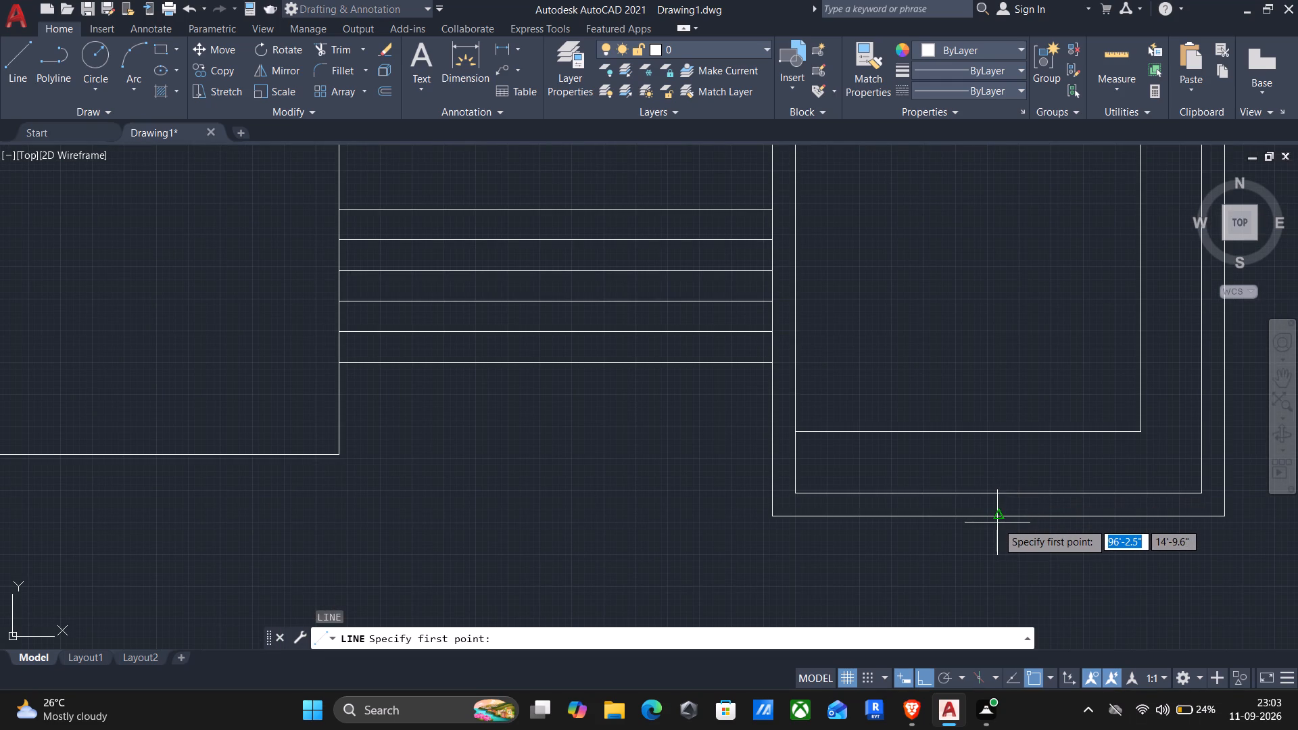
click(994, 518)
text(1'6")
key(Return)
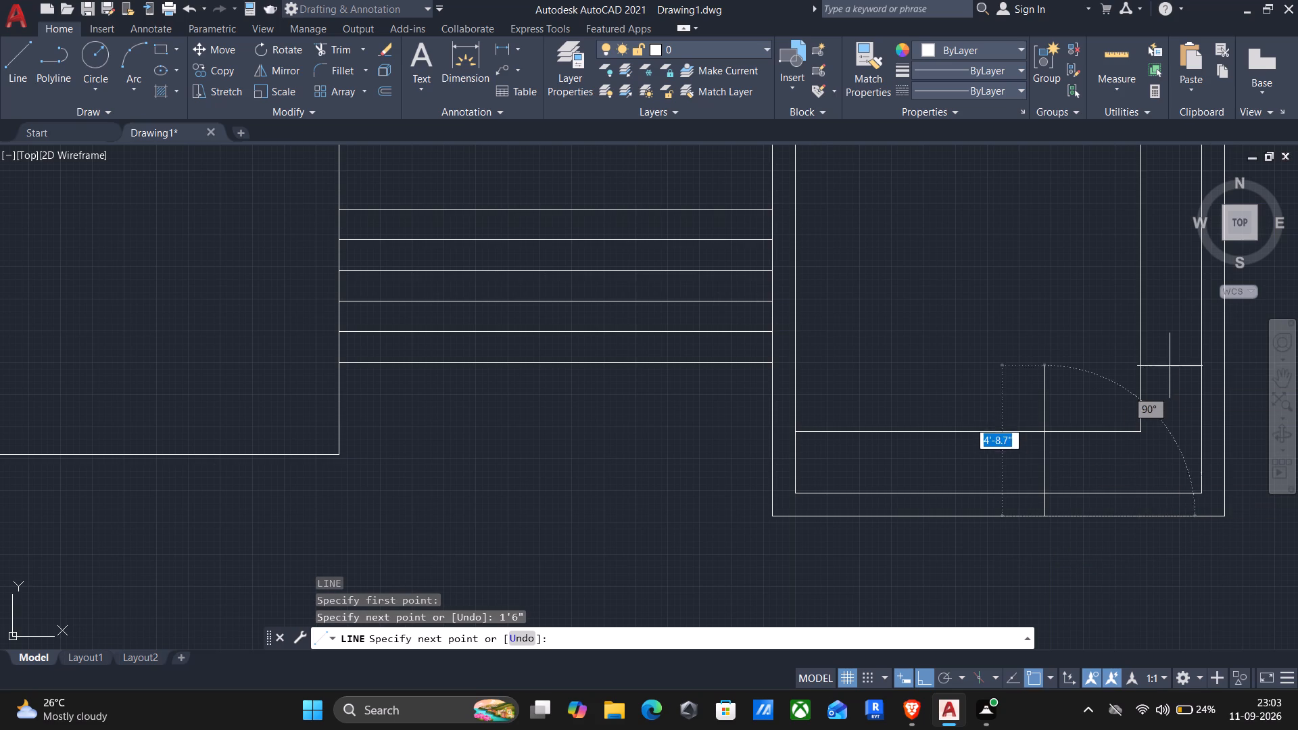
text(9")
key(Return)
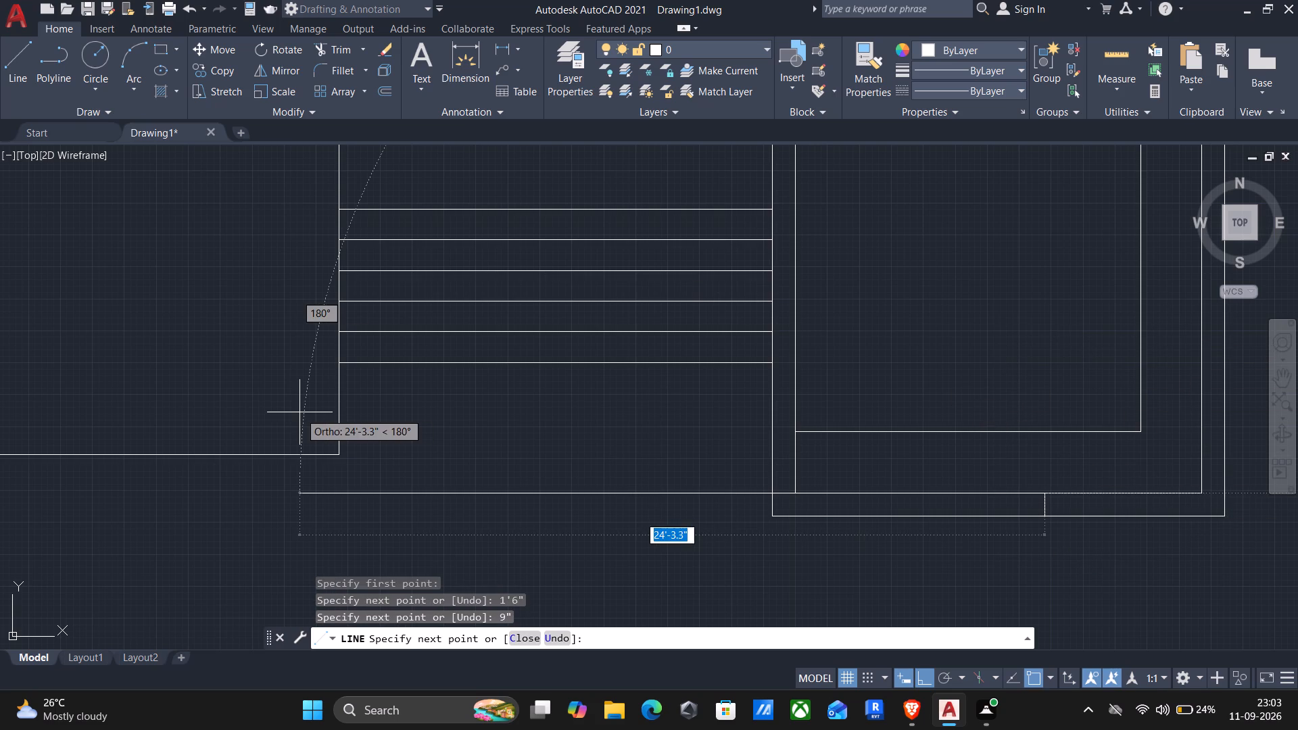
text(3')
key(Return)
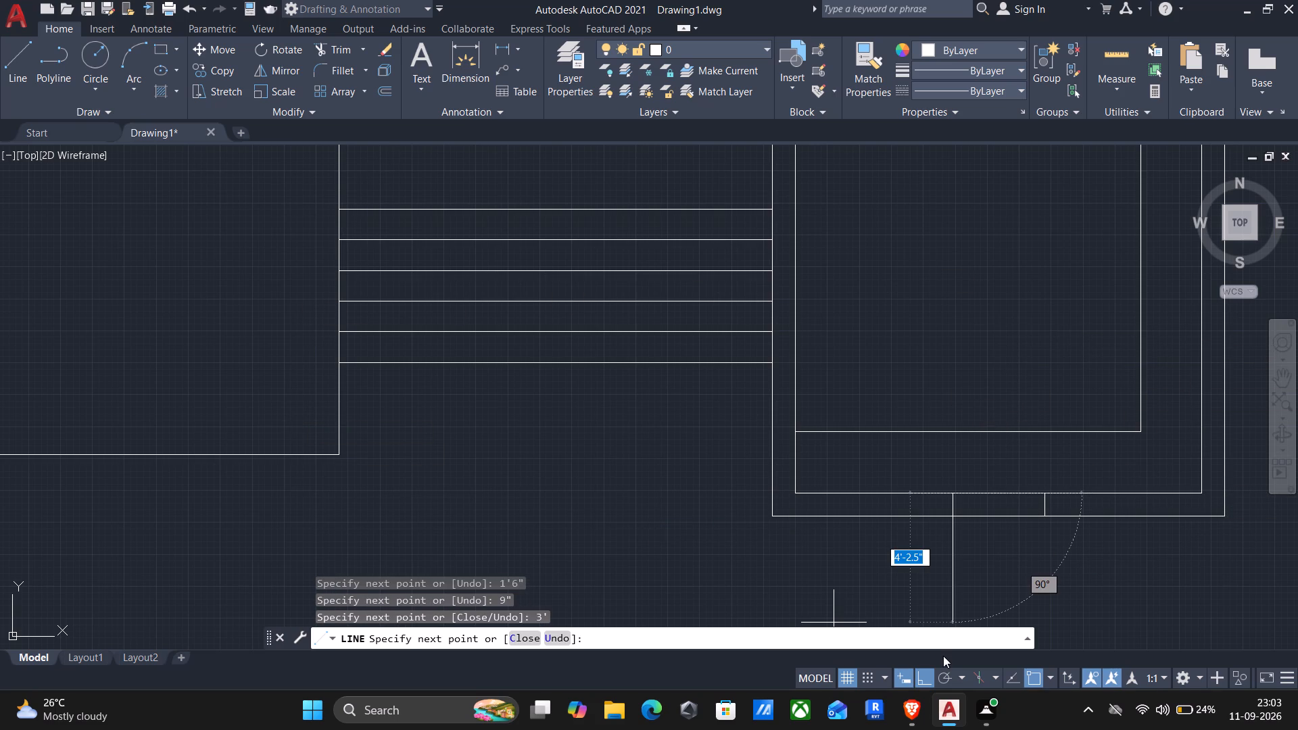
key(9)
key(shift+quotedbl)
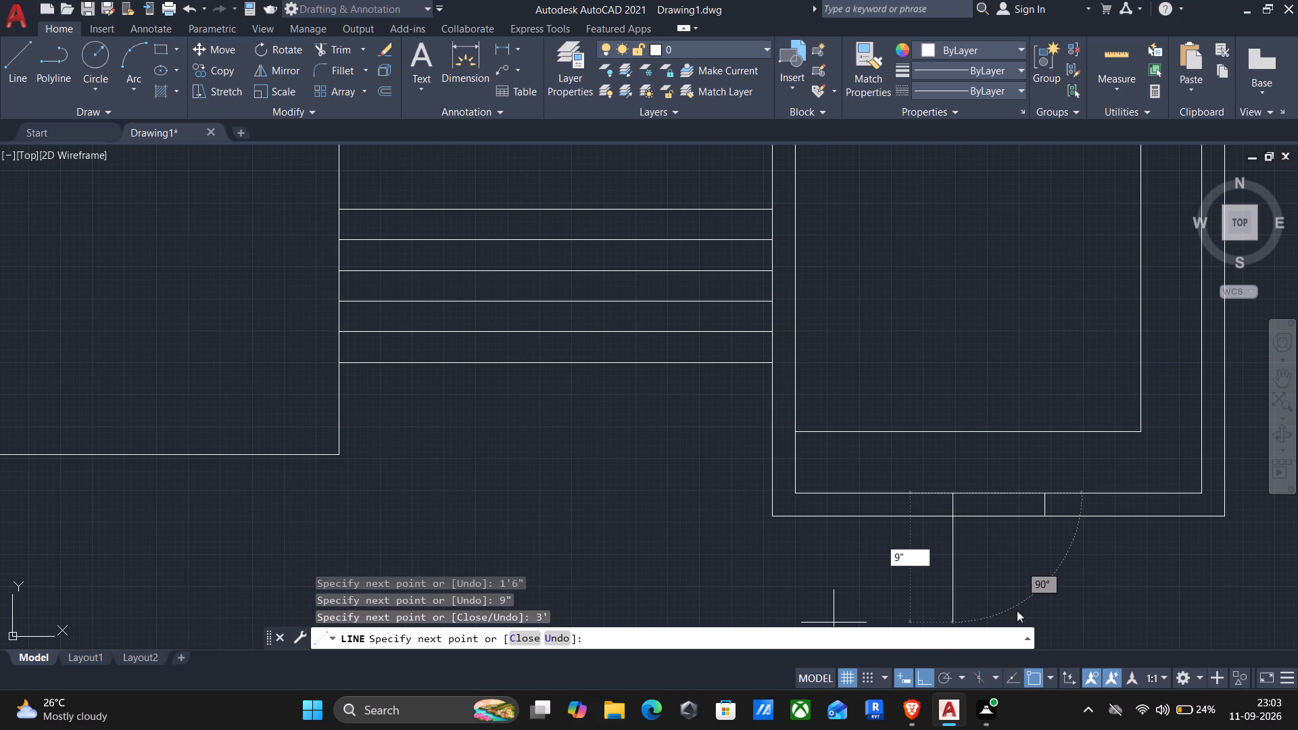
key(Return)
text(3')
key(Return)
key(Return)
Outline a 3' by 9" window in the lower-right room's right outer wall, running 3' down from the inner wall line's midpoint.
scroll(1231, 522, down, 1)
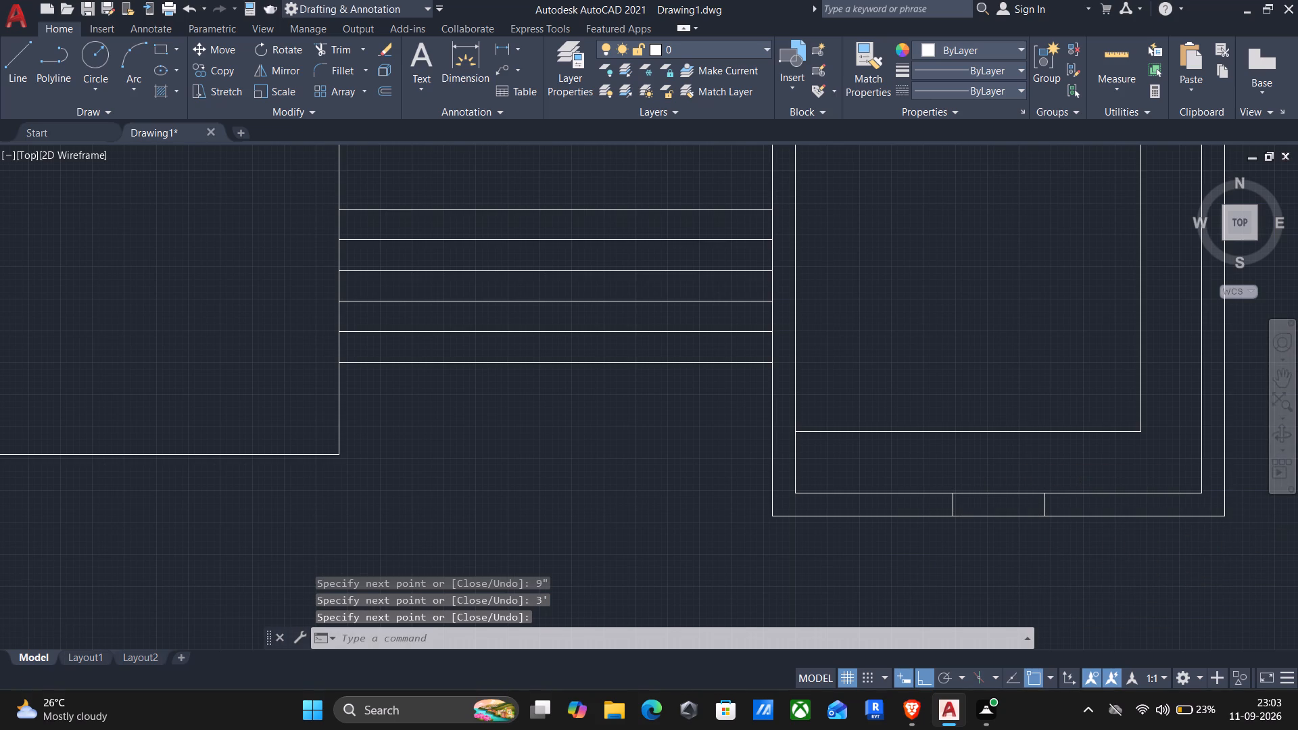
middle_drag(1036, 524, 934, 561)
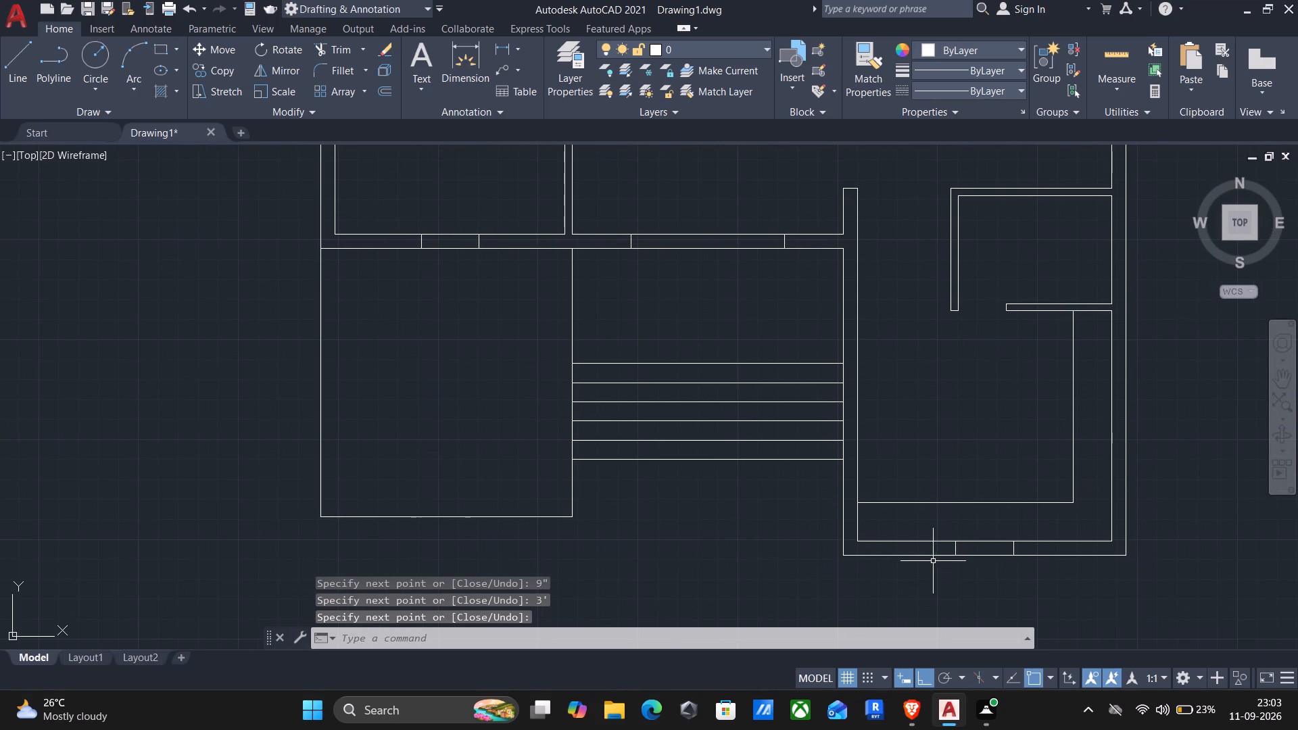
middle_drag(994, 519, 935, 543)
key(Return)
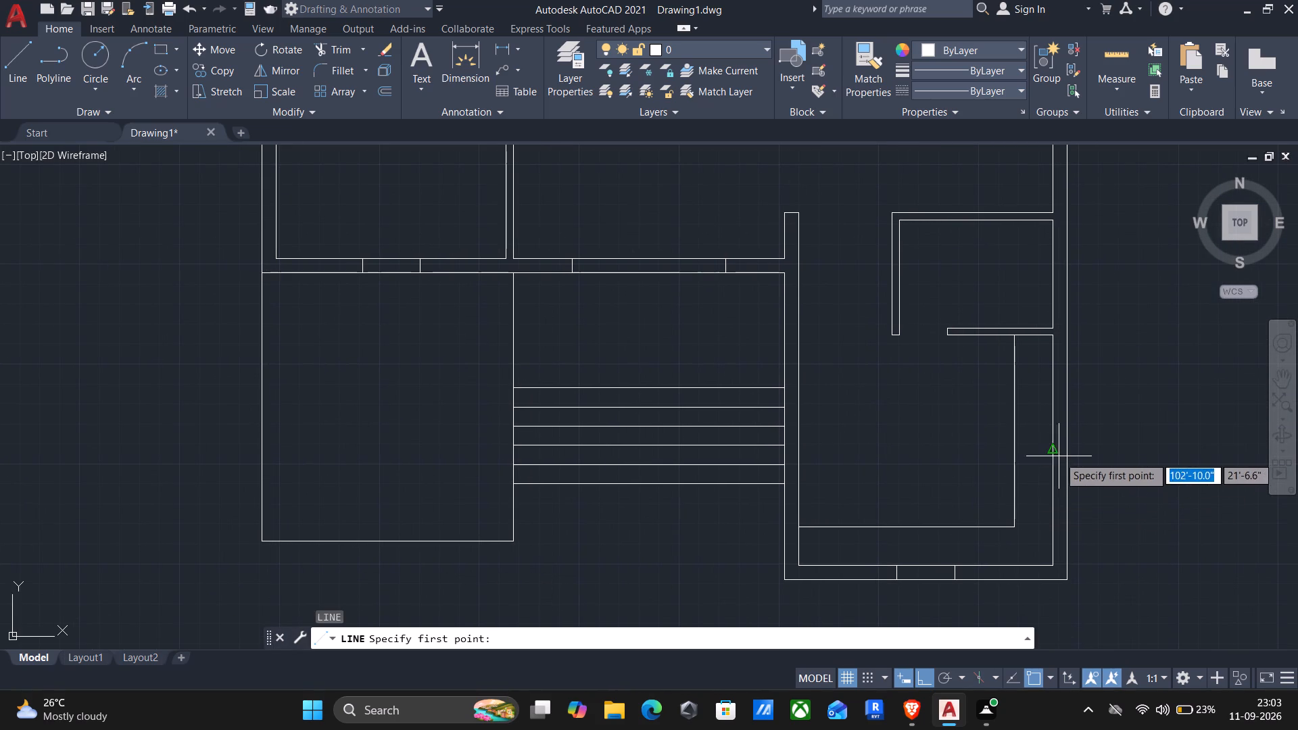
click(1055, 455)
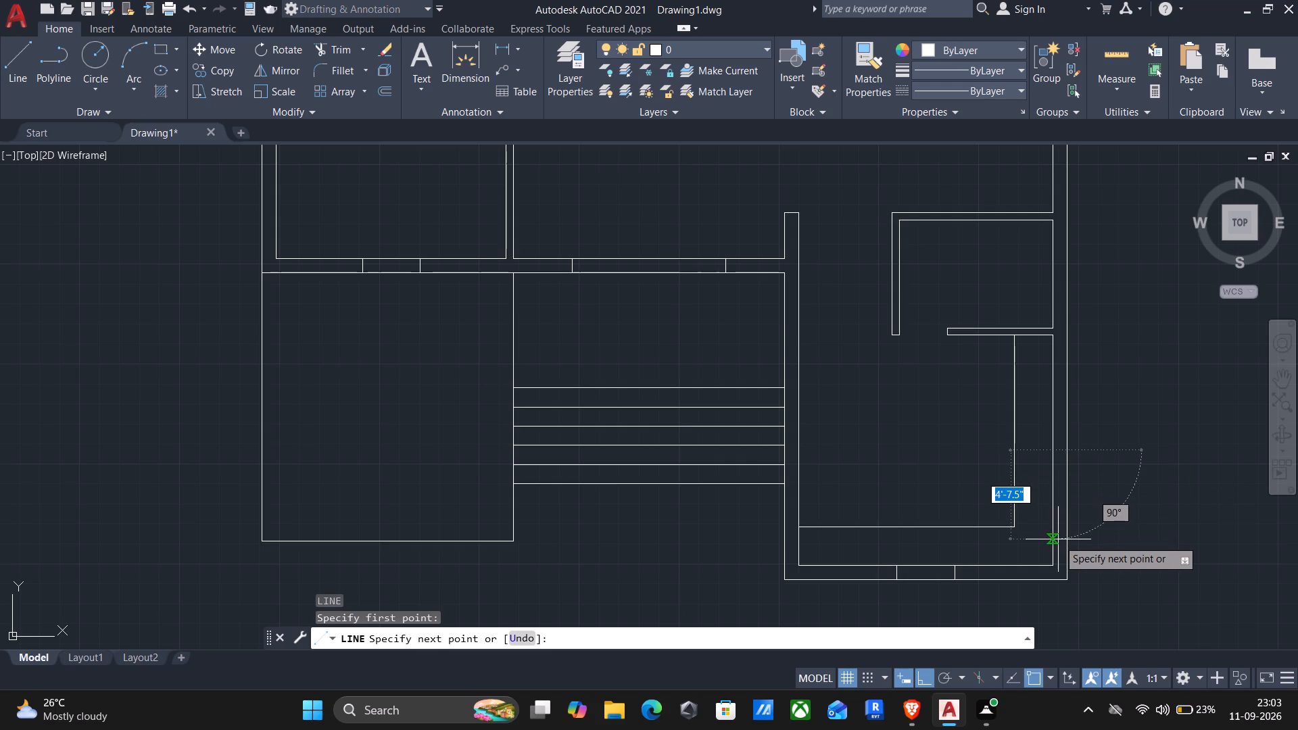
text(3')
key(Return)
key(9)
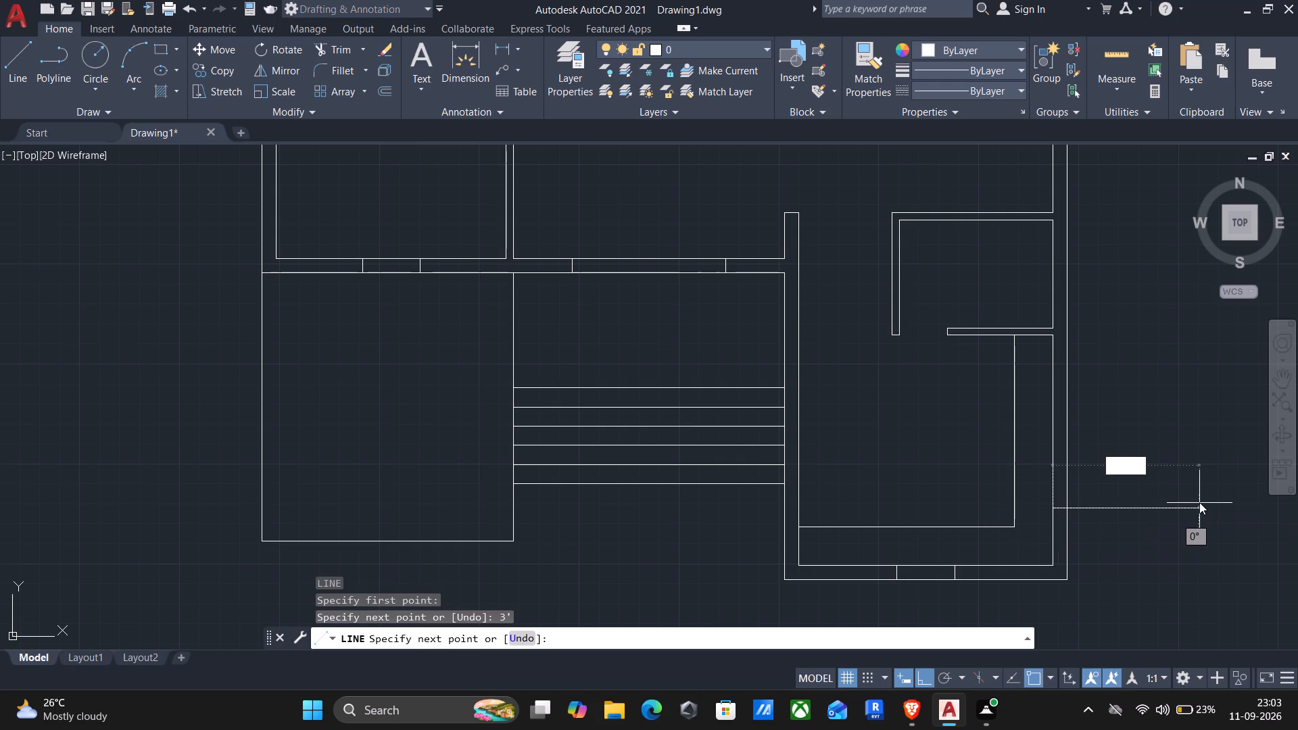
key(shift+quotedbl)
key(Return)
key(9)
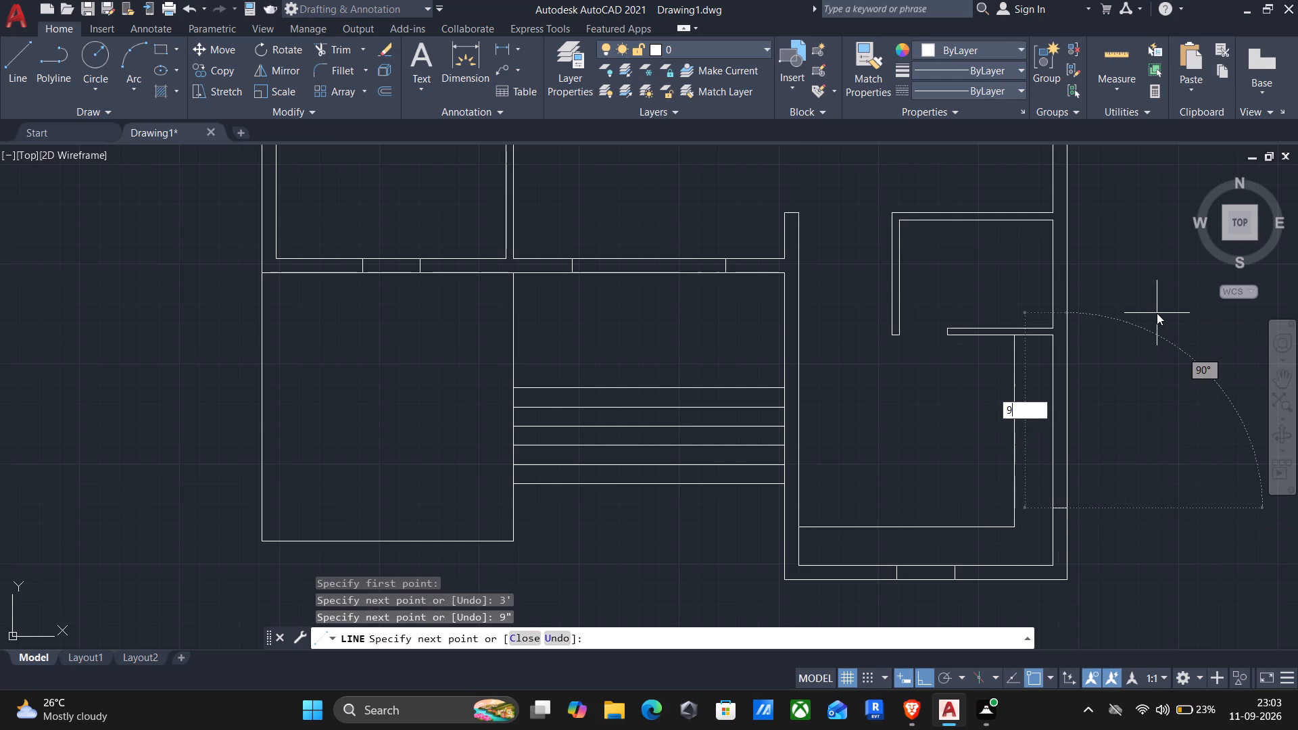
key(BackSpace)
key(BackSpace)
text(3')
key(Return)
key(9)
key(shift+quotedbl)
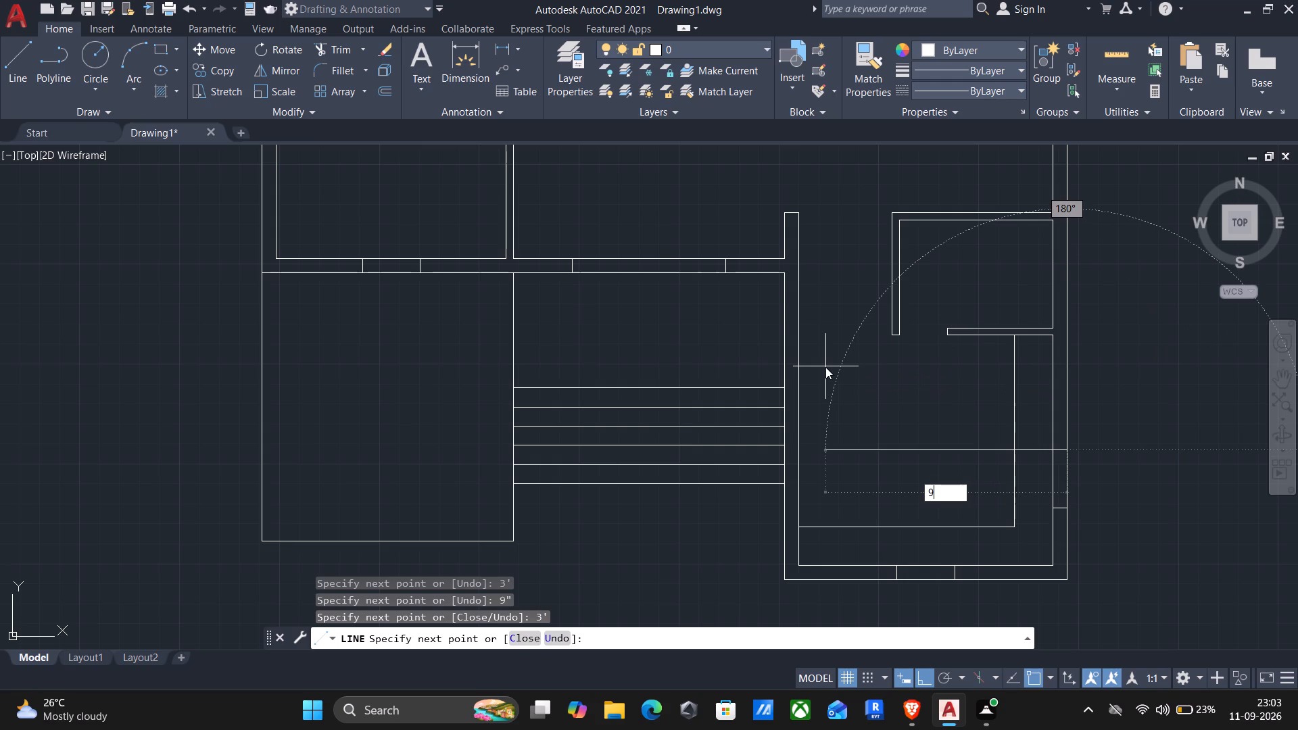
key(Return)
key(Return)
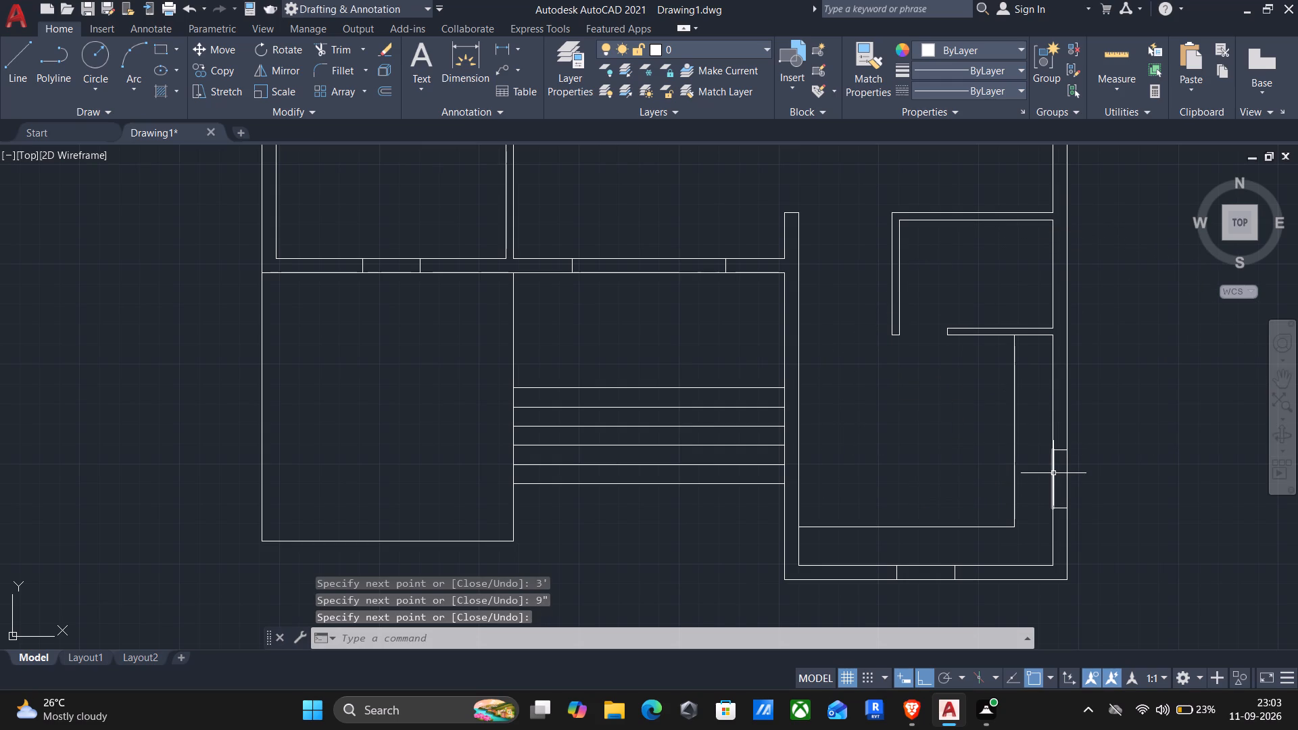
Outline a 3' by 9" window in the right outer wall of the small room above, starting 1'6" above the inner line's midpoint.
middle_click(1087, 446)
middle_drag(1022, 470, 995, 488)
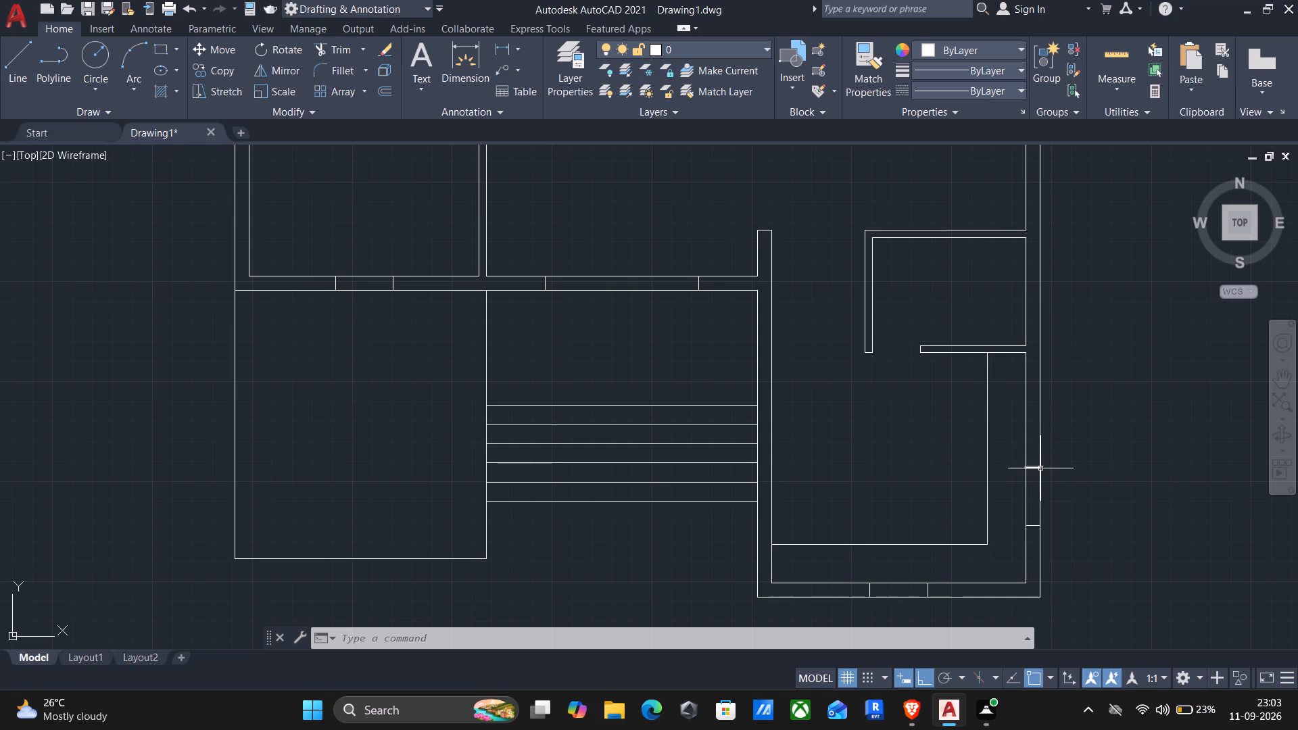
key(Return)
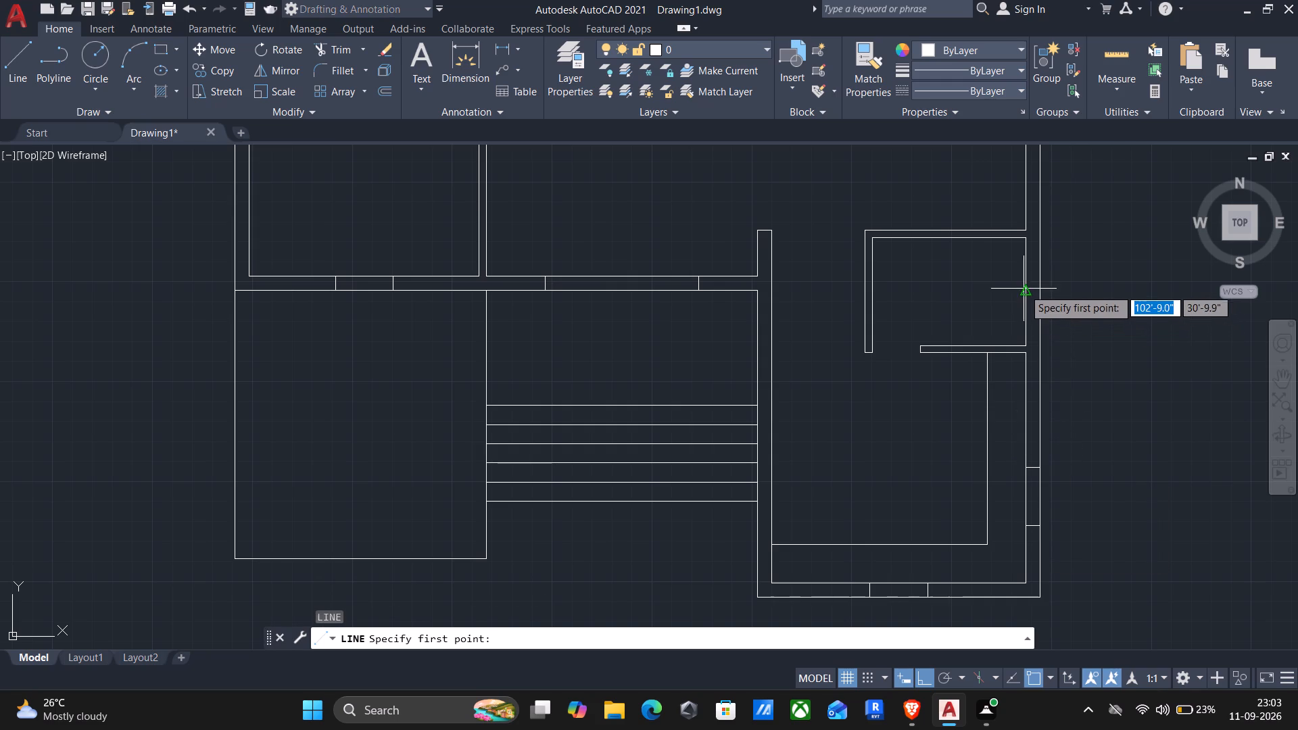
click(1023, 293)
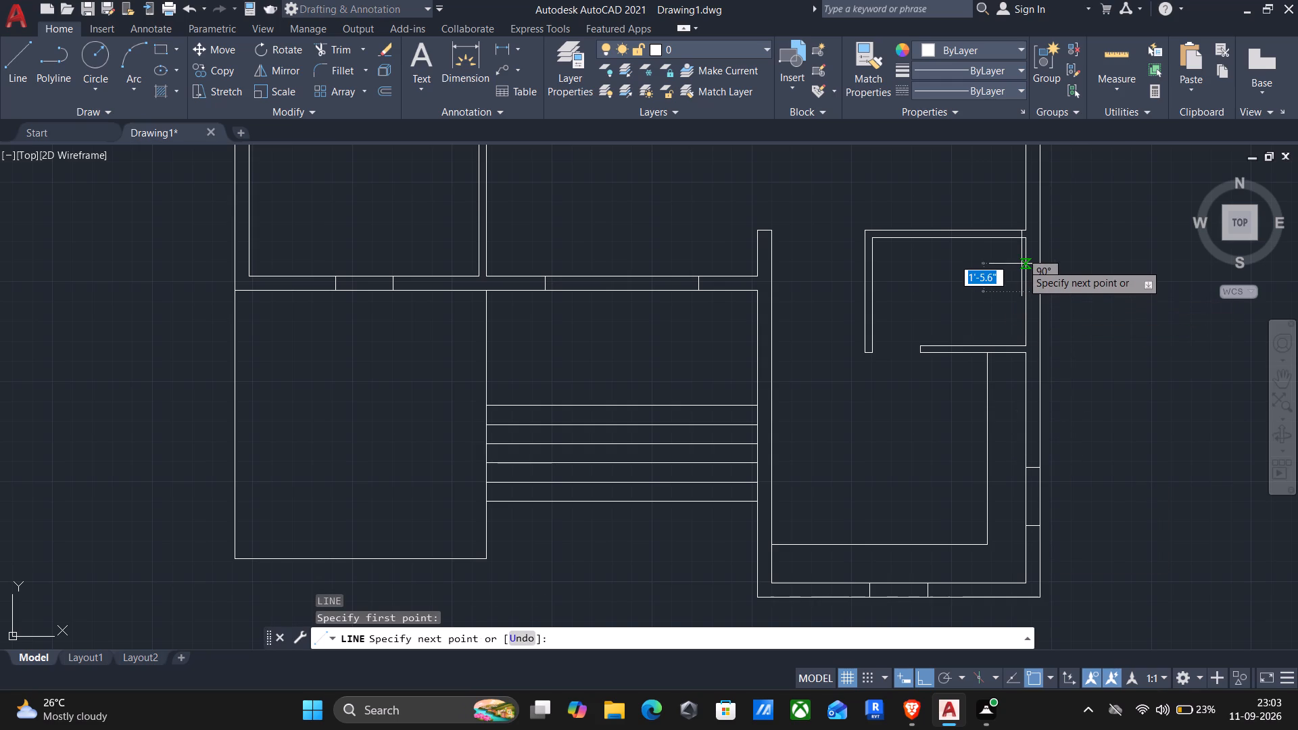
text(1')
text(6")
key(Return)
key(9)
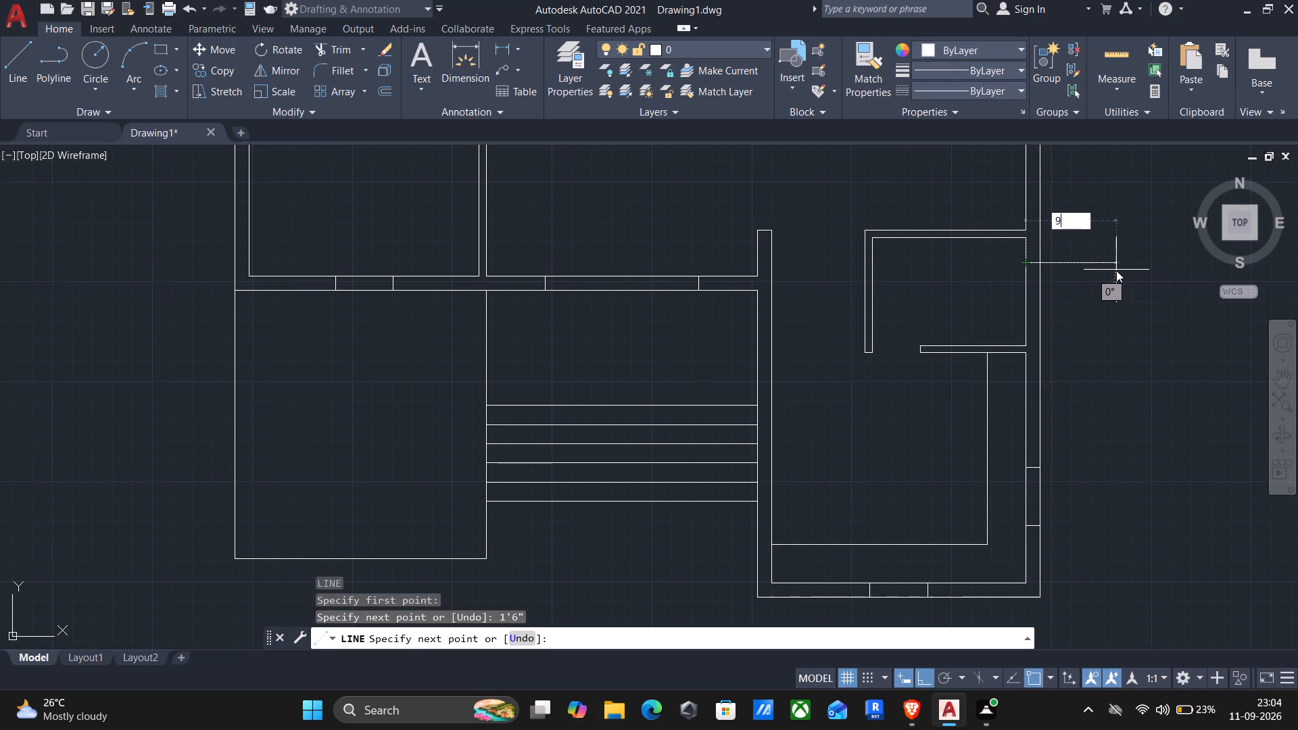
key(shift+quotedbl)
key(Return)
text(3')
key(Return)
key(9)
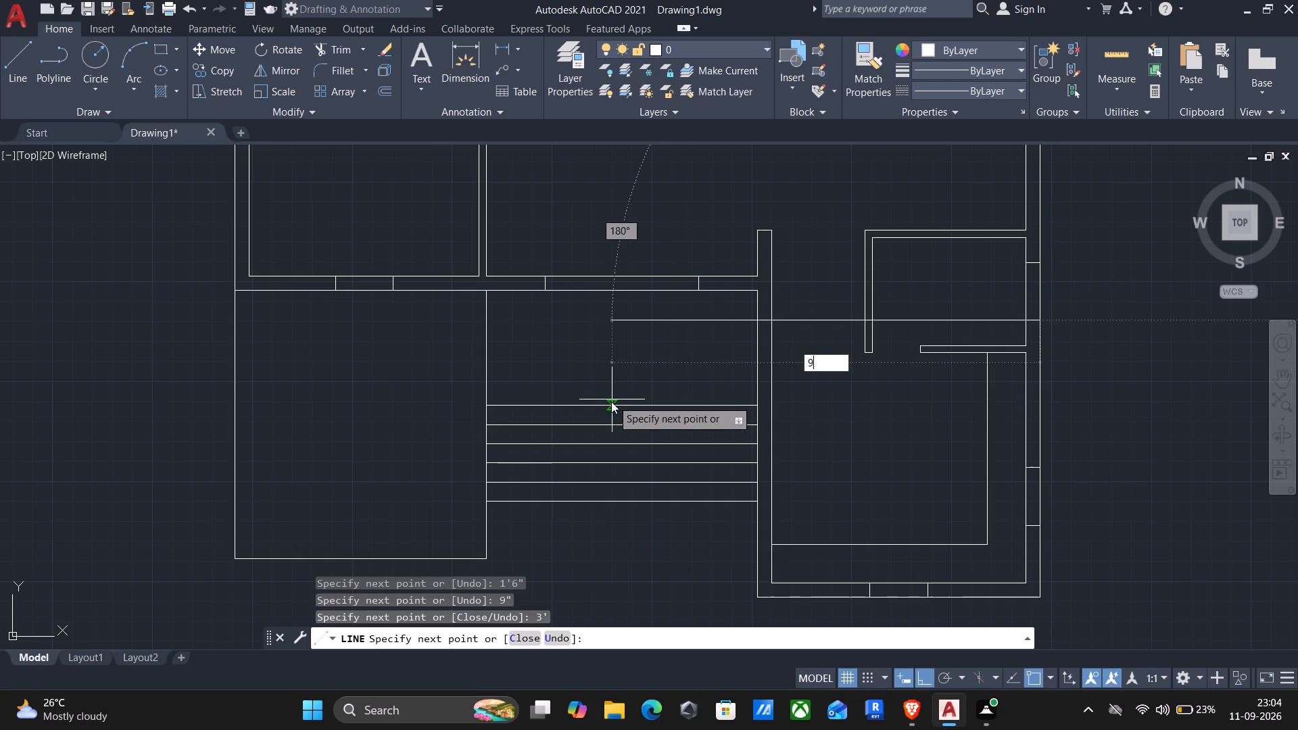
key(shift+quotedbl)
key(Return)
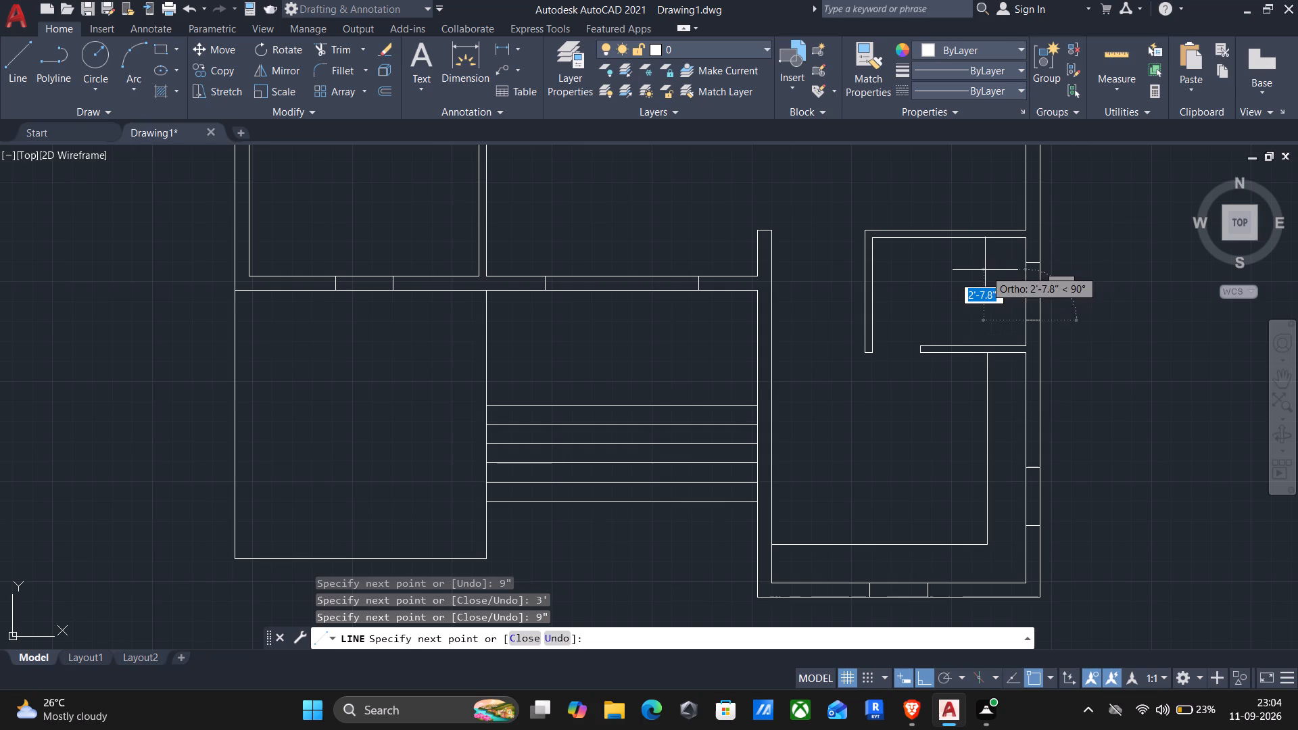
text(3')
key(Return)
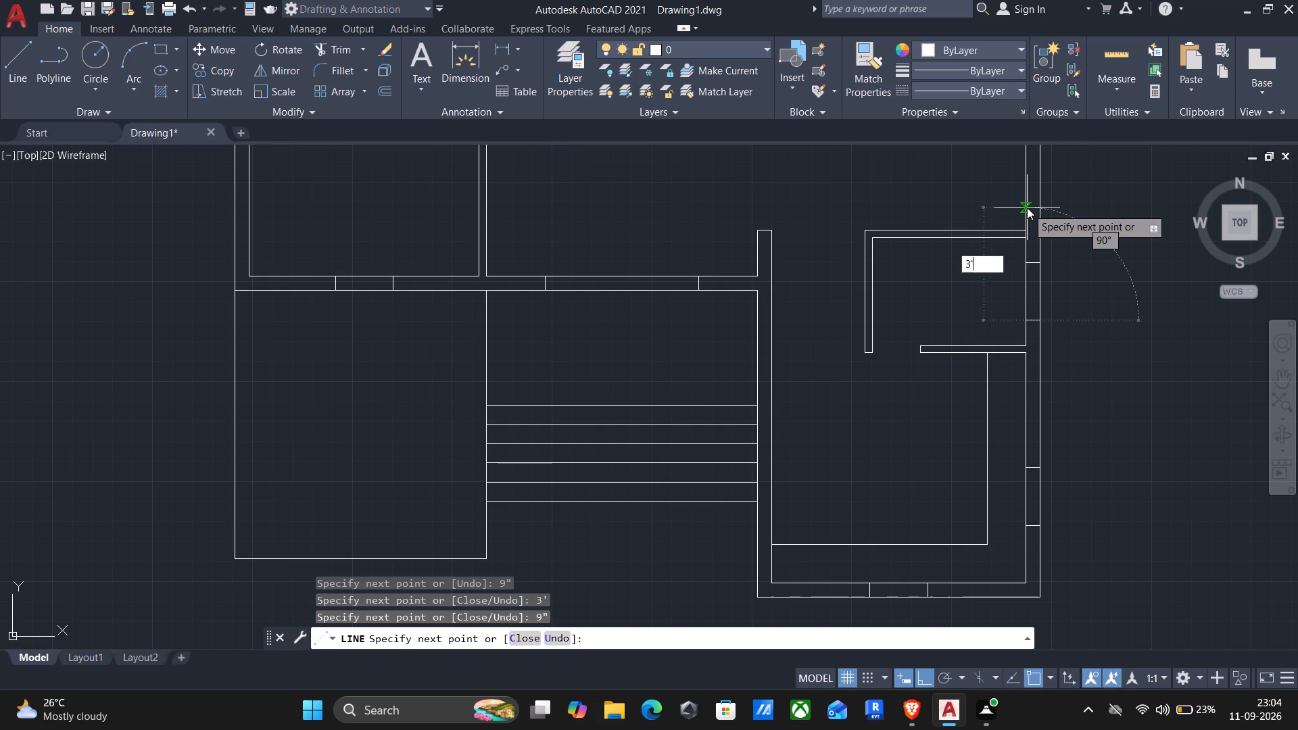
key(Return)
middle_drag(1107, 387, 959, 483)
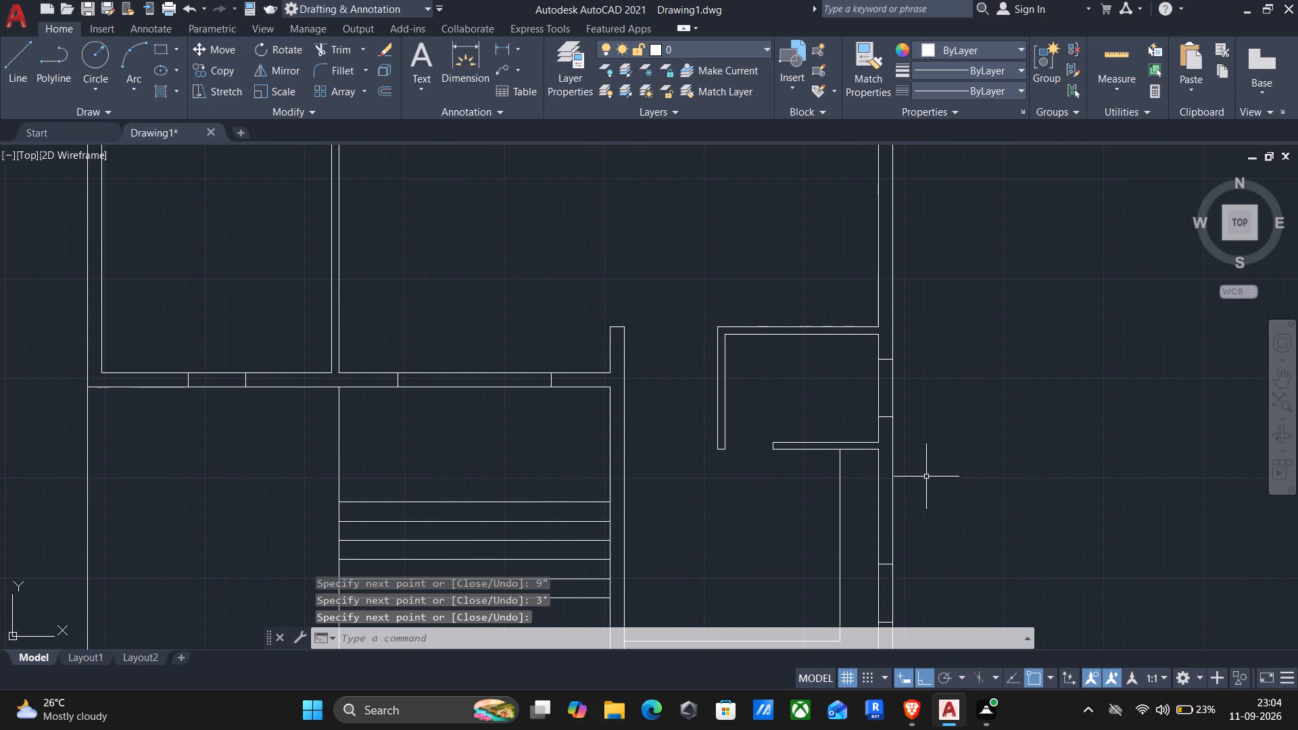
Outline a 5' by 9" window in the large central room's right outer wall, starting 2'6" above the inner wall line's midpoint.
middle_drag(948, 452, 826, 568)
scroll(840, 534, down, 1)
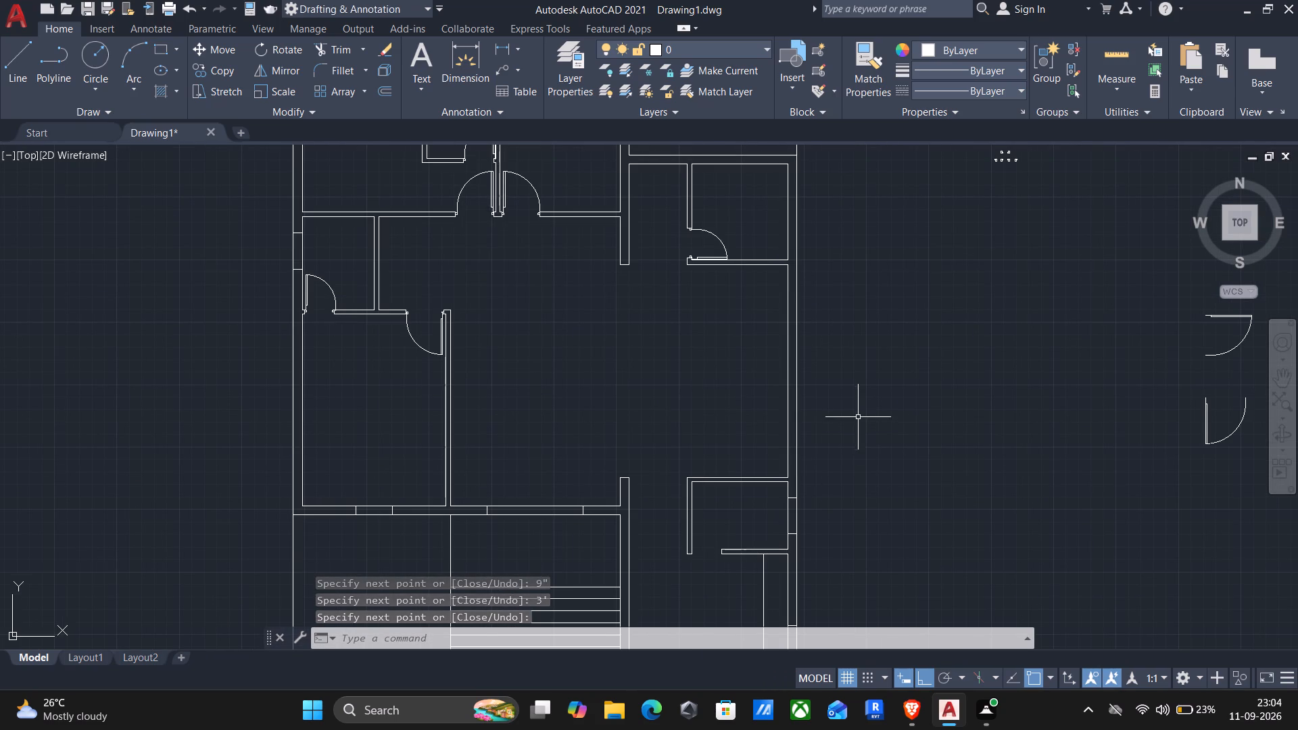
key(Return)
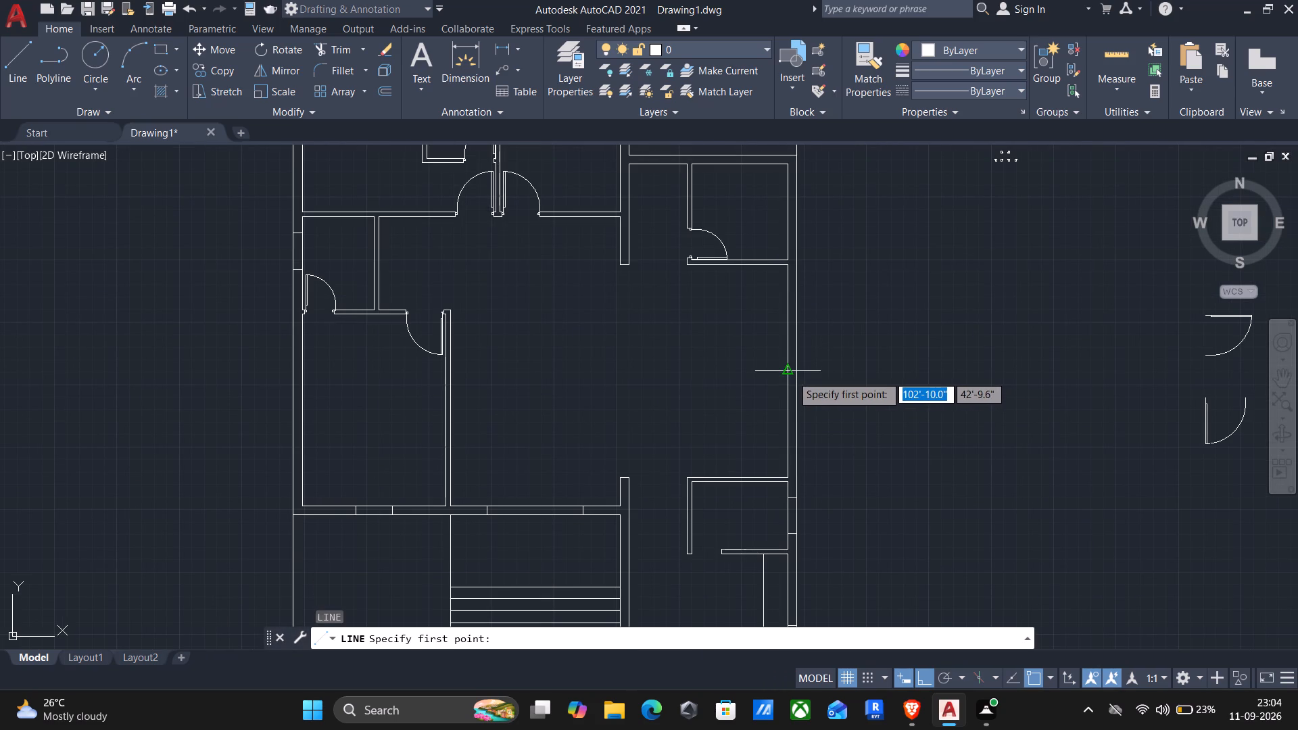
click(791, 375)
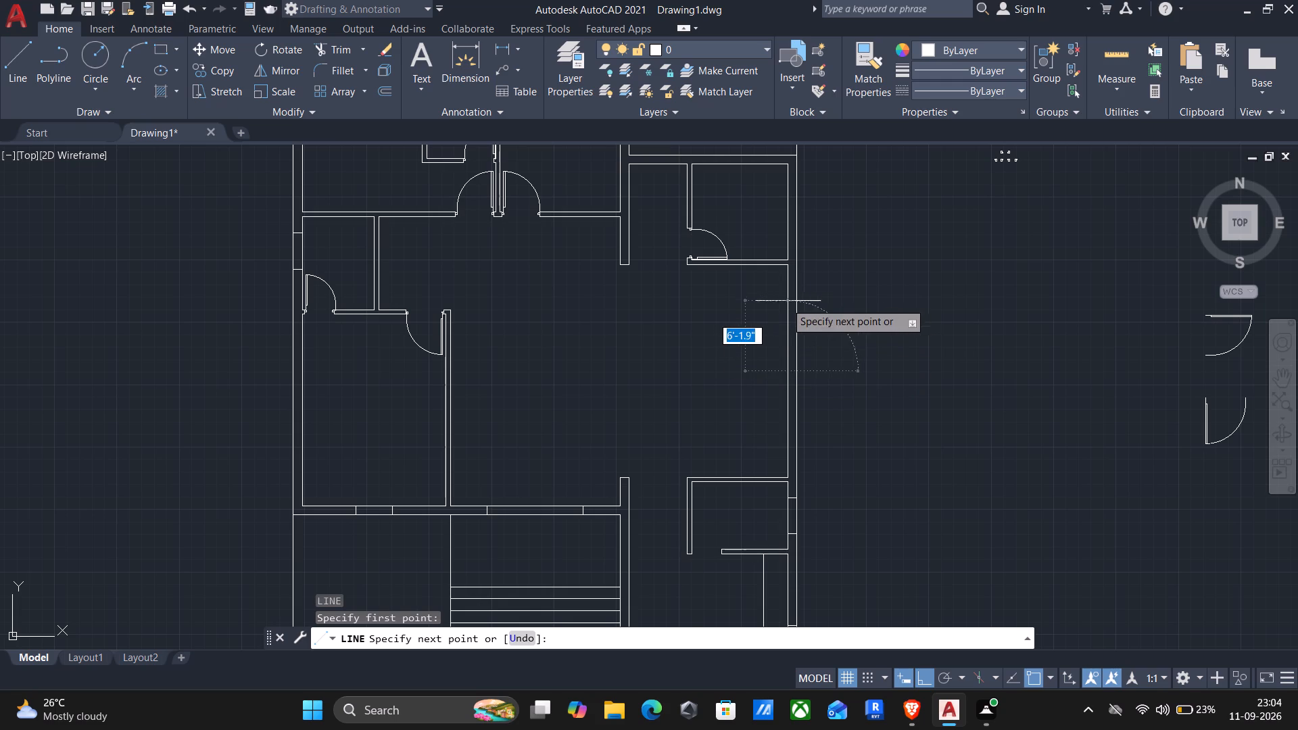
text(2'6")
key(Return)
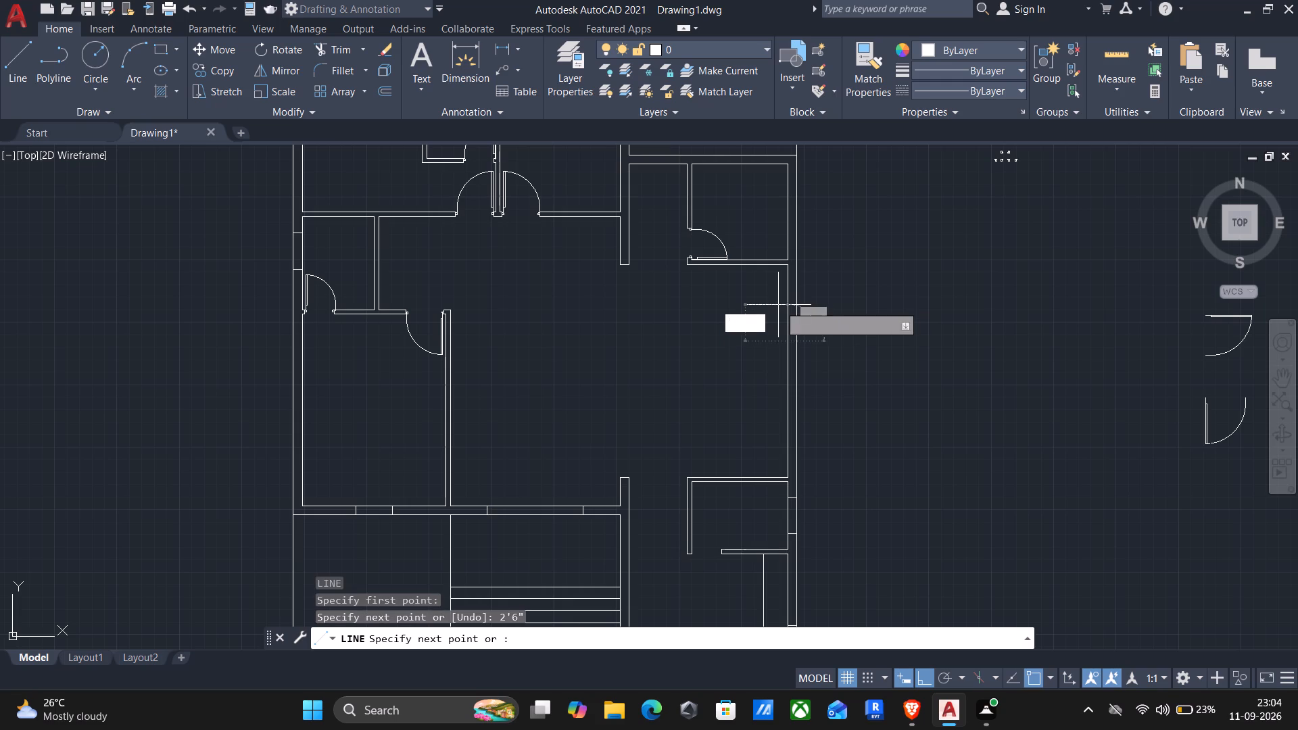
text(9")
key(Return)
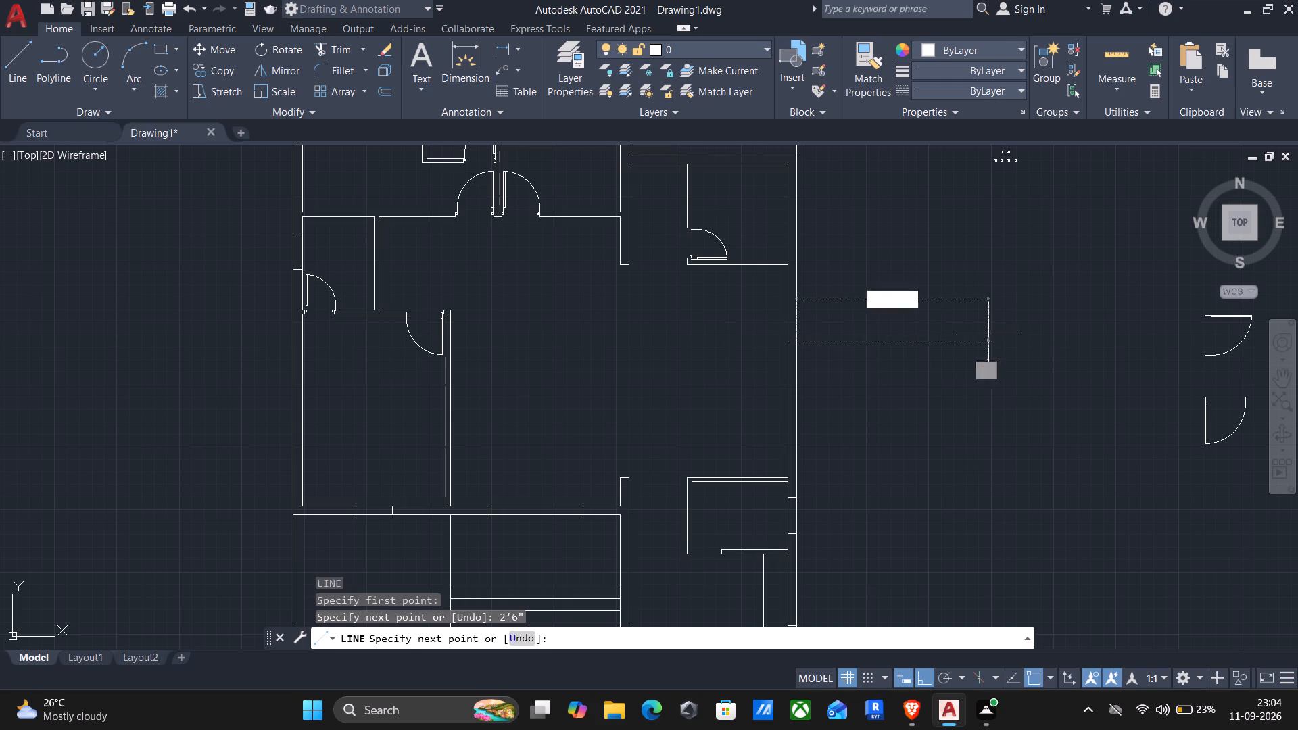
key(5)
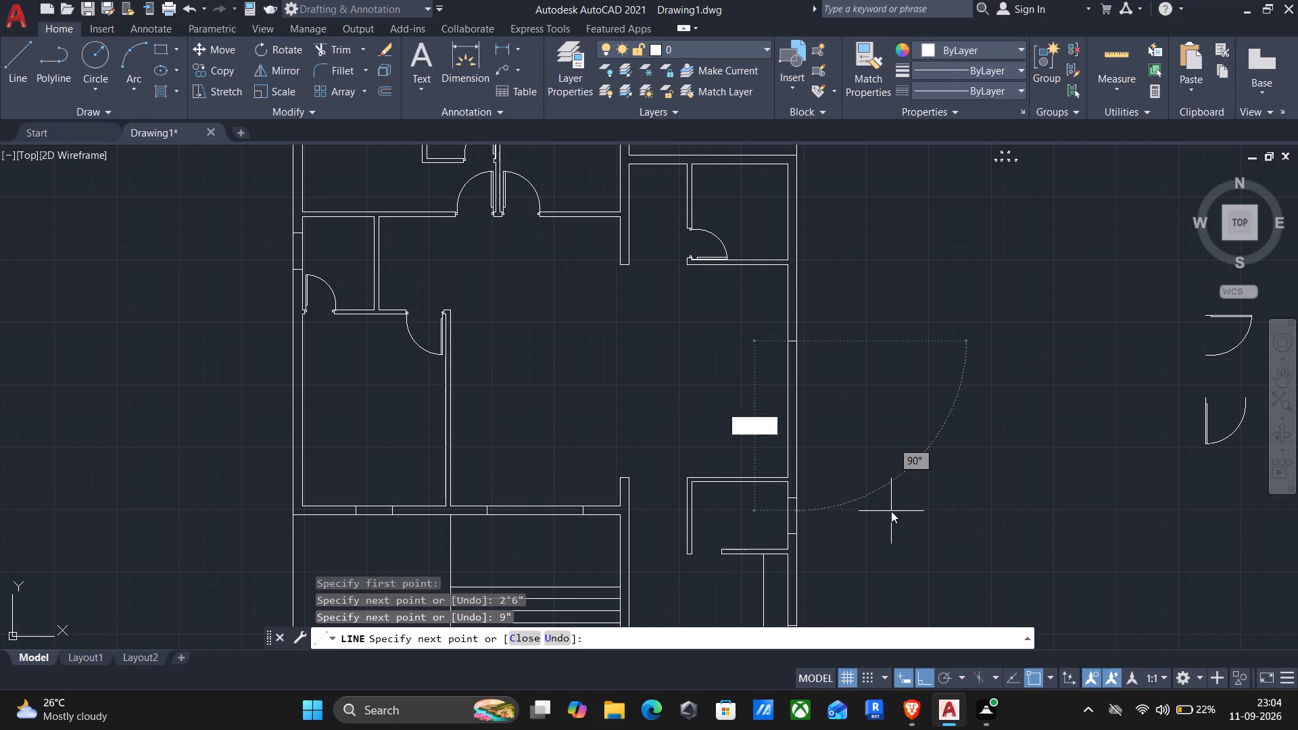
key(apostrophe)
key(Return)
key(9)
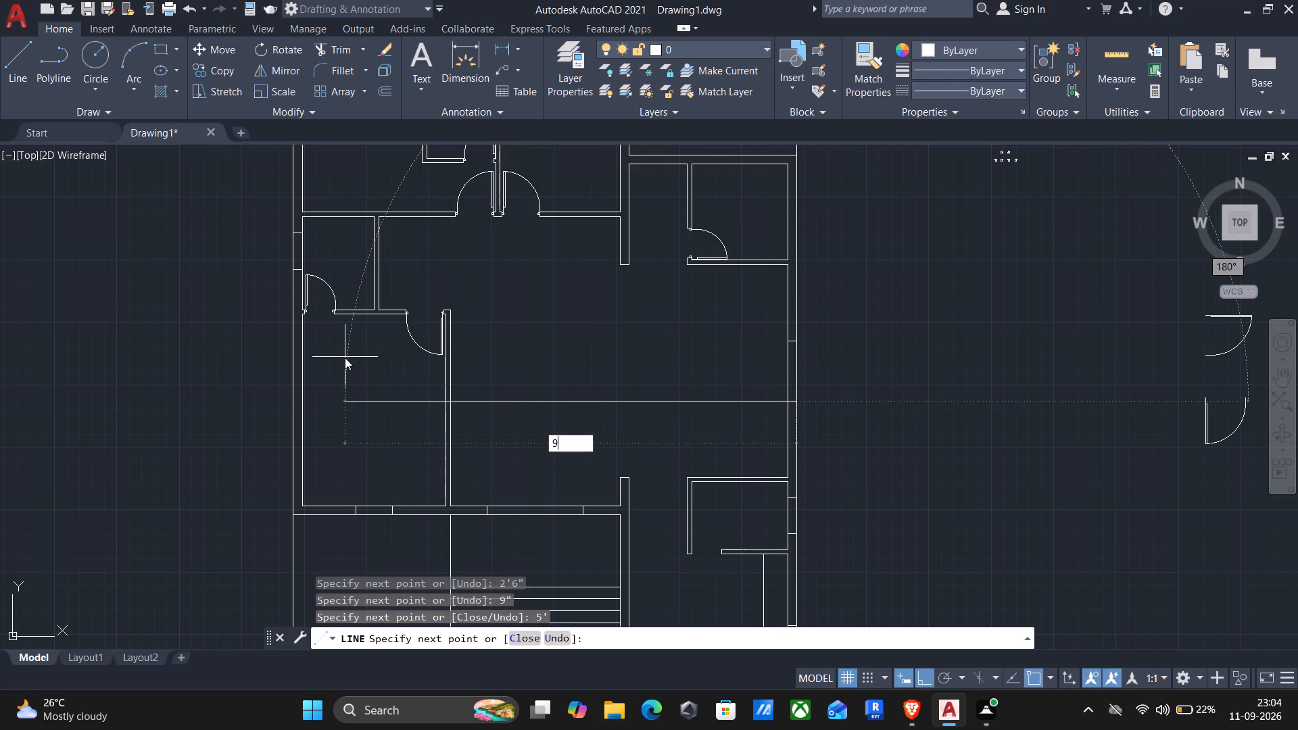
key(shift+quotedbl)
key(Return)
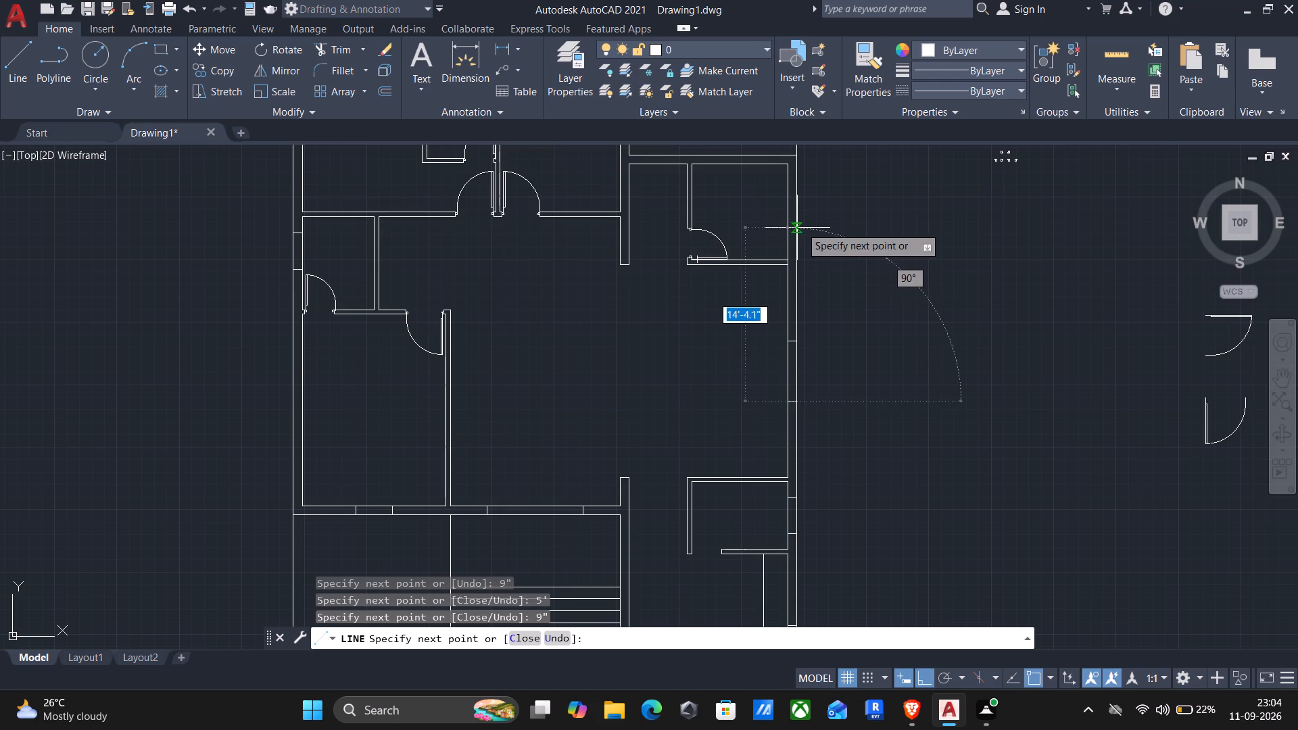
key(5)
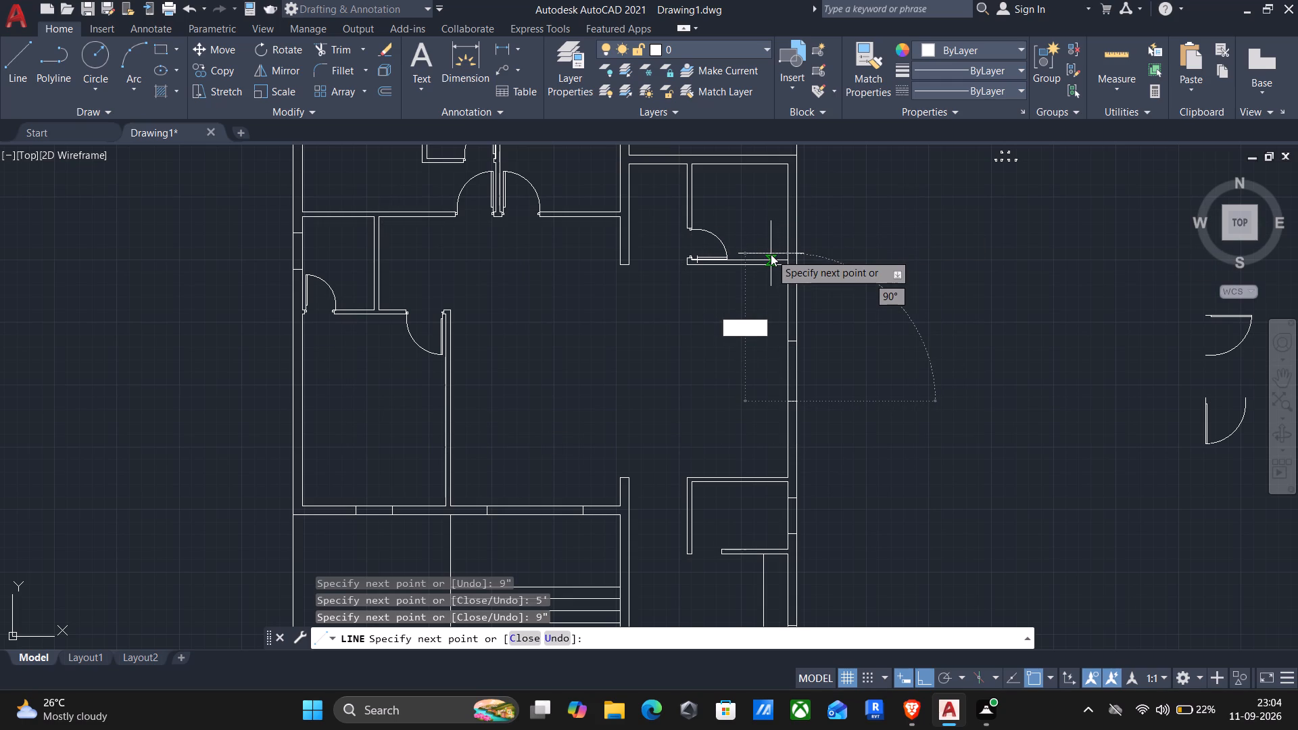
key(apostrophe)
key(Return)
key(Return)
Outline a 3' by 9" window in the upper-right small room's right outer wall, starting 1'6" above the inner wall line's midpoint.
scroll(899, 387, down, 3)
middle_drag(900, 373, 850, 389)
scroll(850, 389, up, 4)
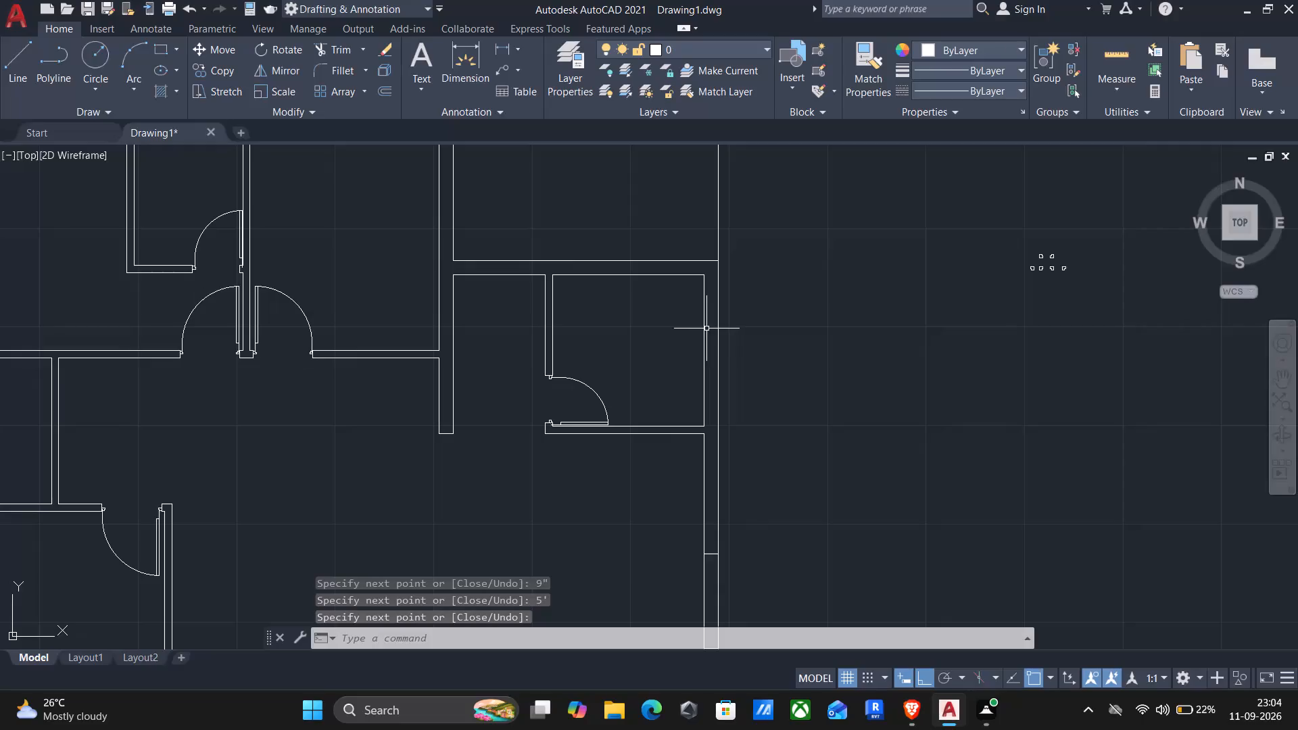
key(l)
key(Return)
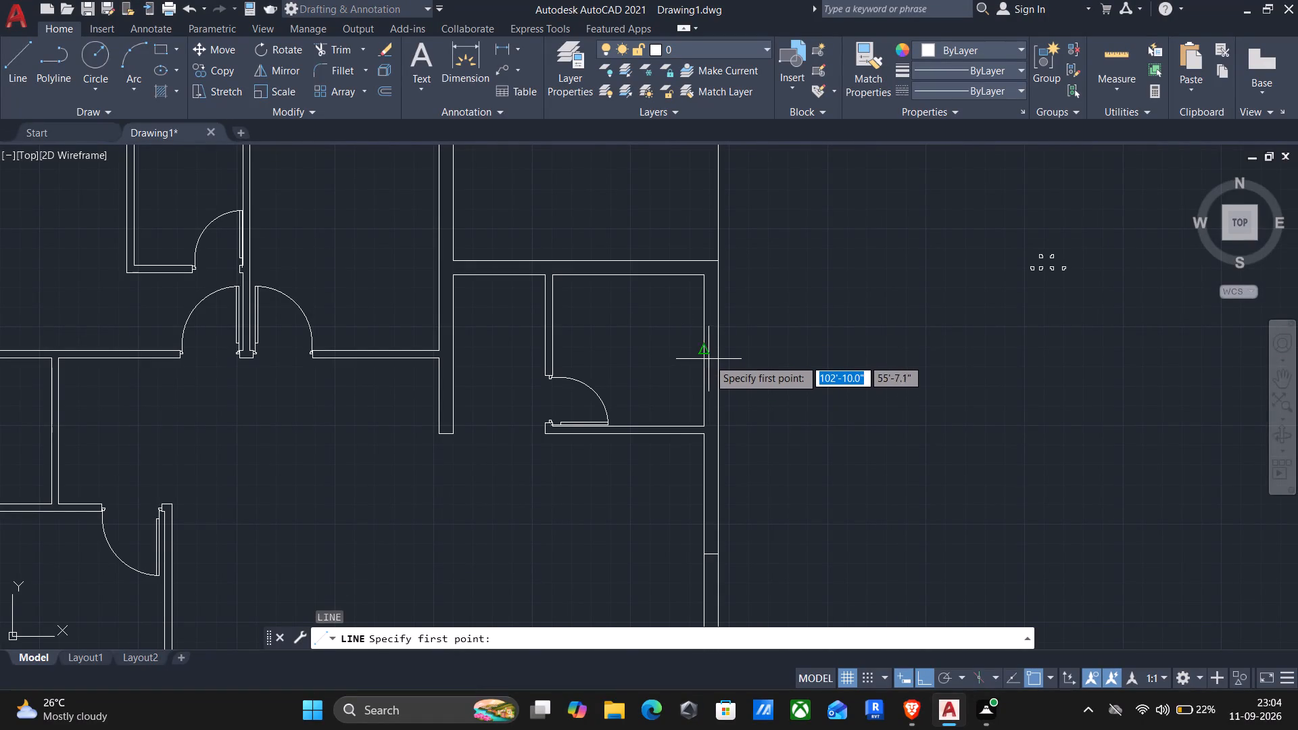
click(703, 351)
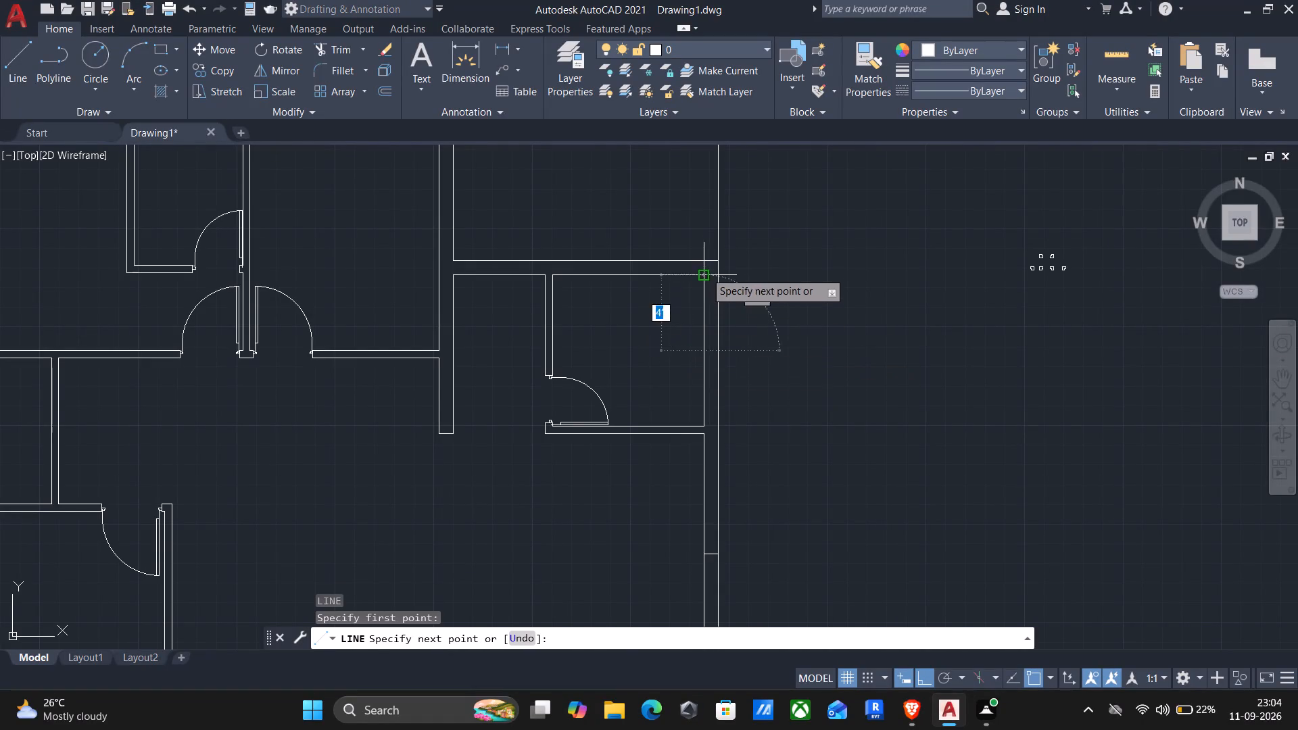
text(1'6")
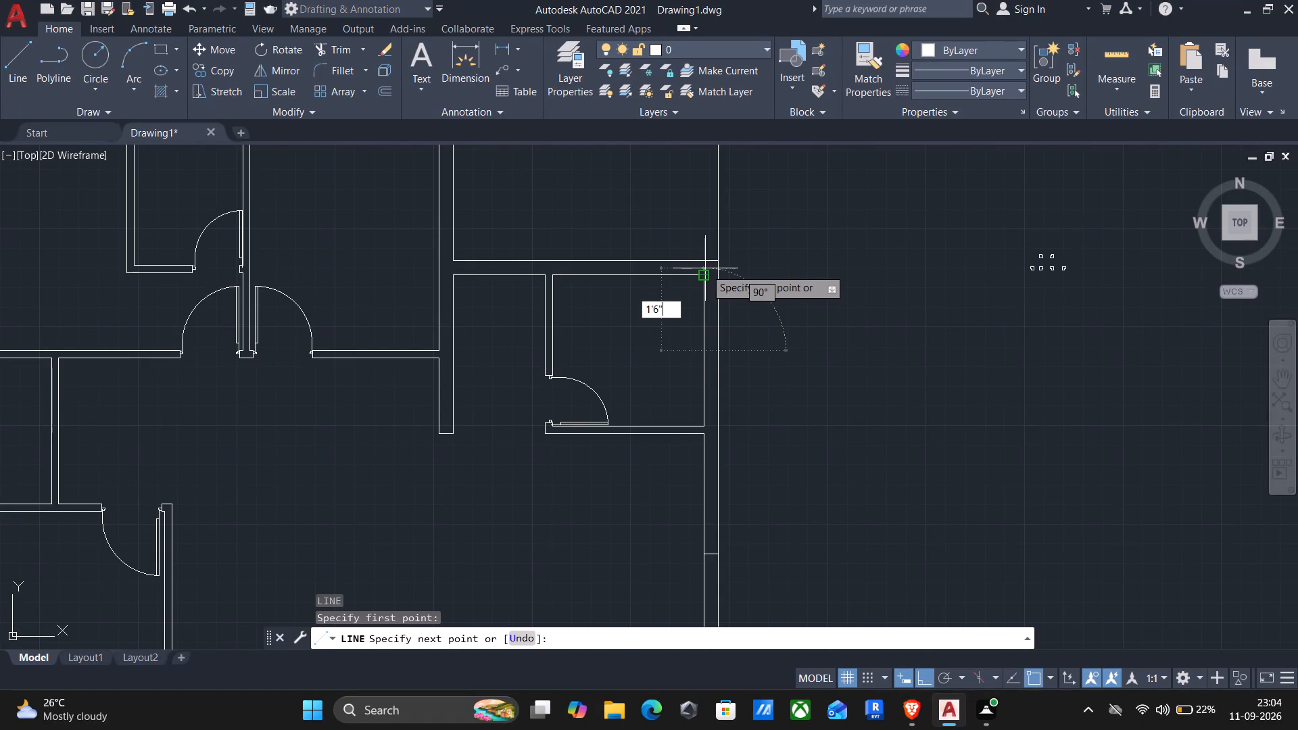
key(Return)
text(9")
key(Return)
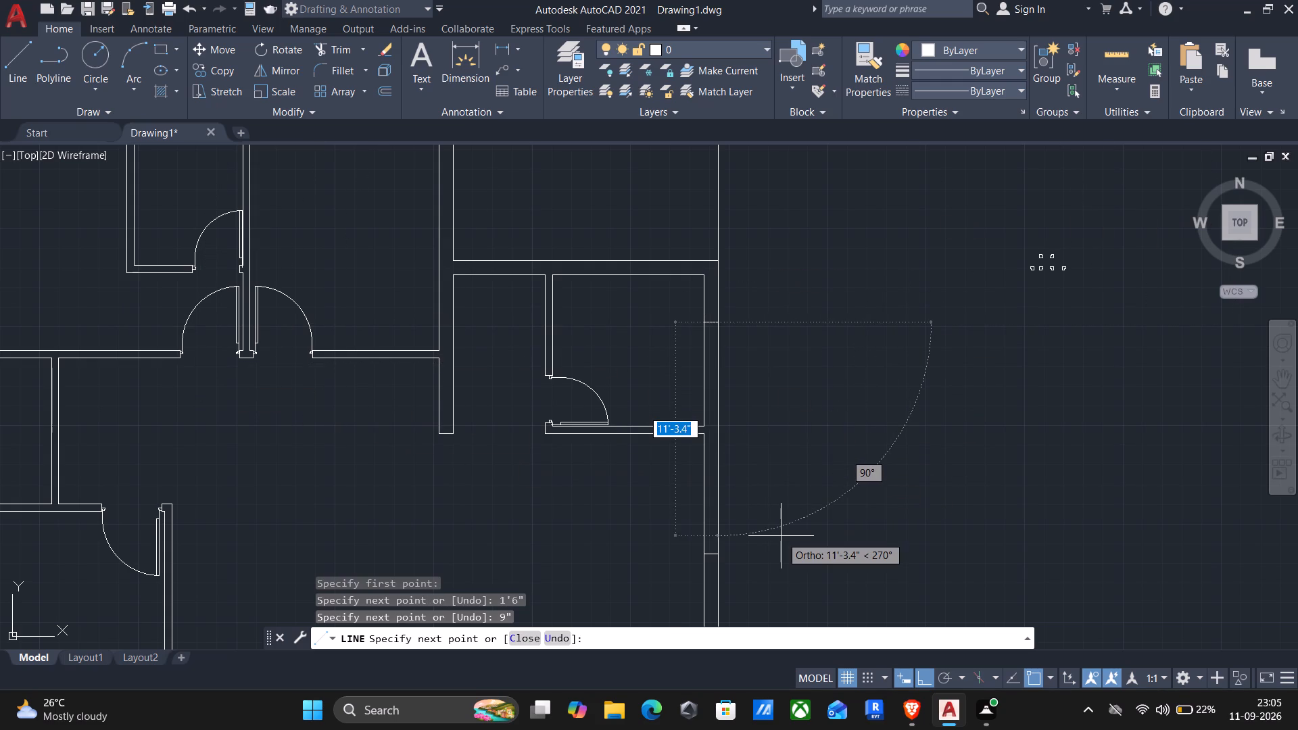
text(3')
key(Return)
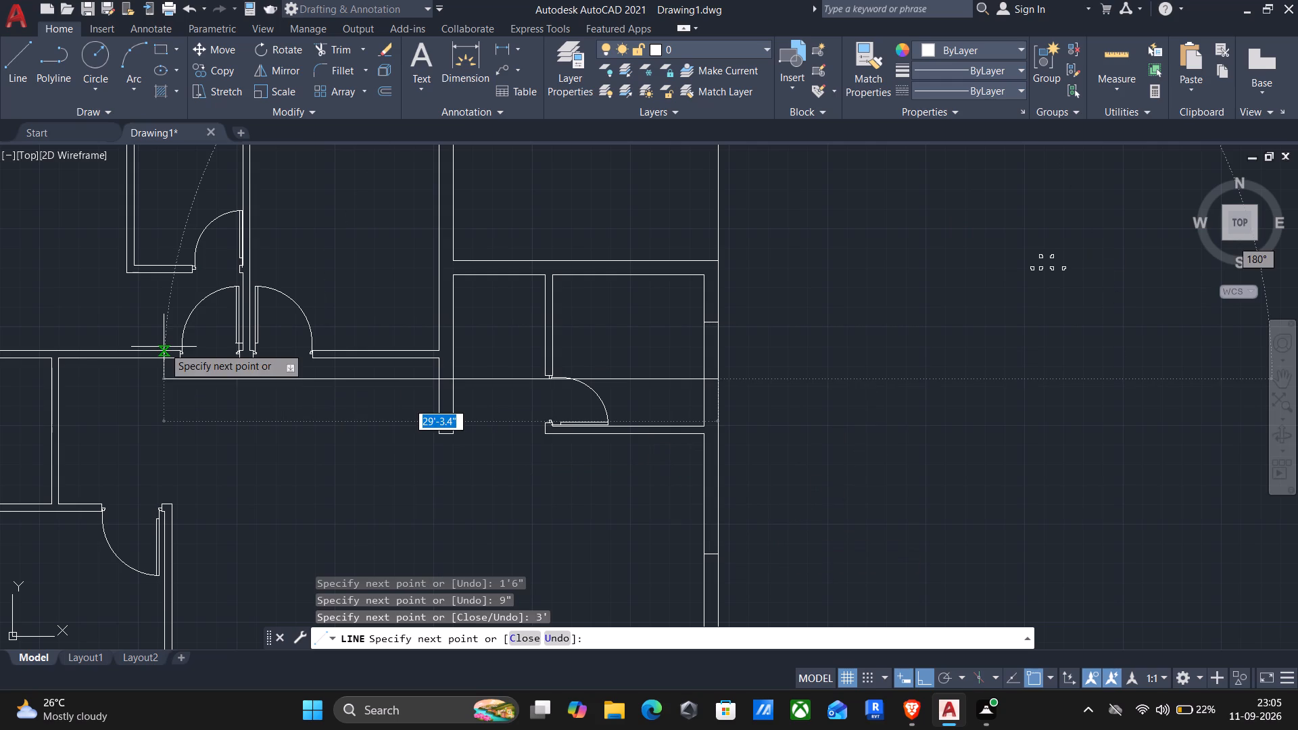
key(9)
key(shift+quotedbl)
key(Return)
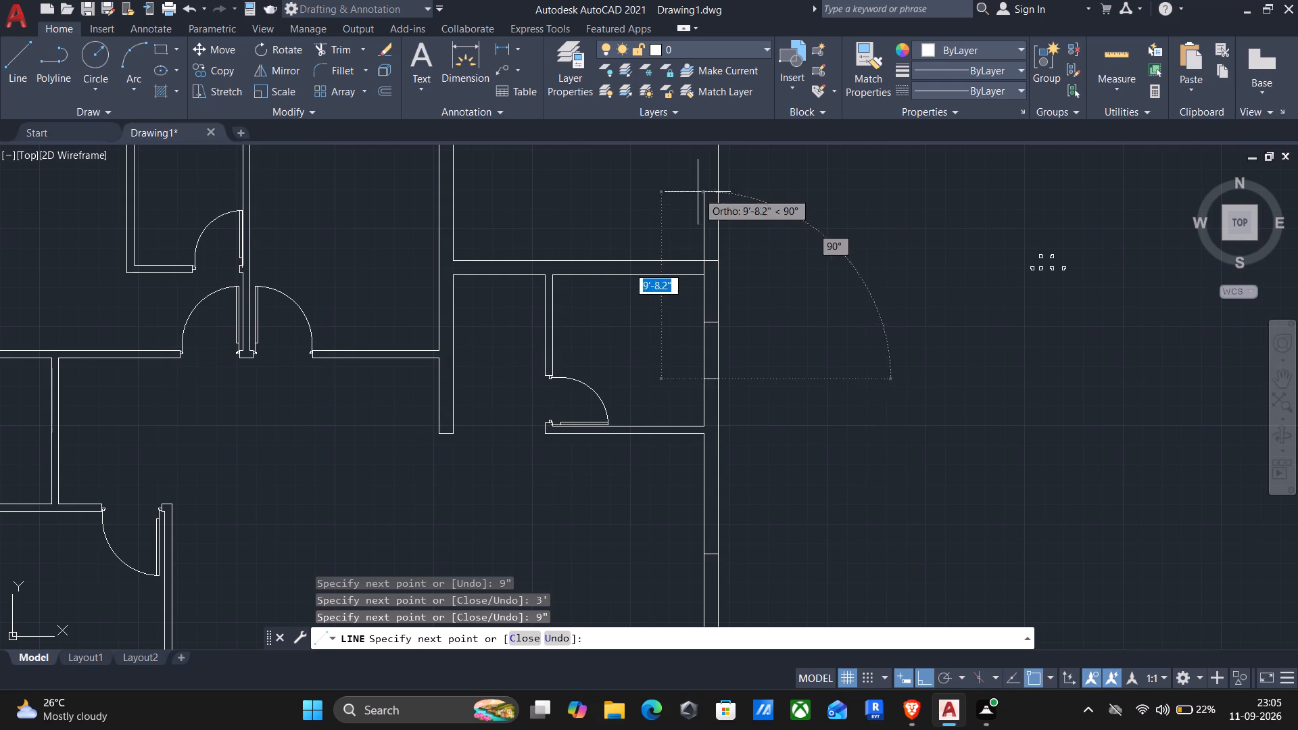
text(3')
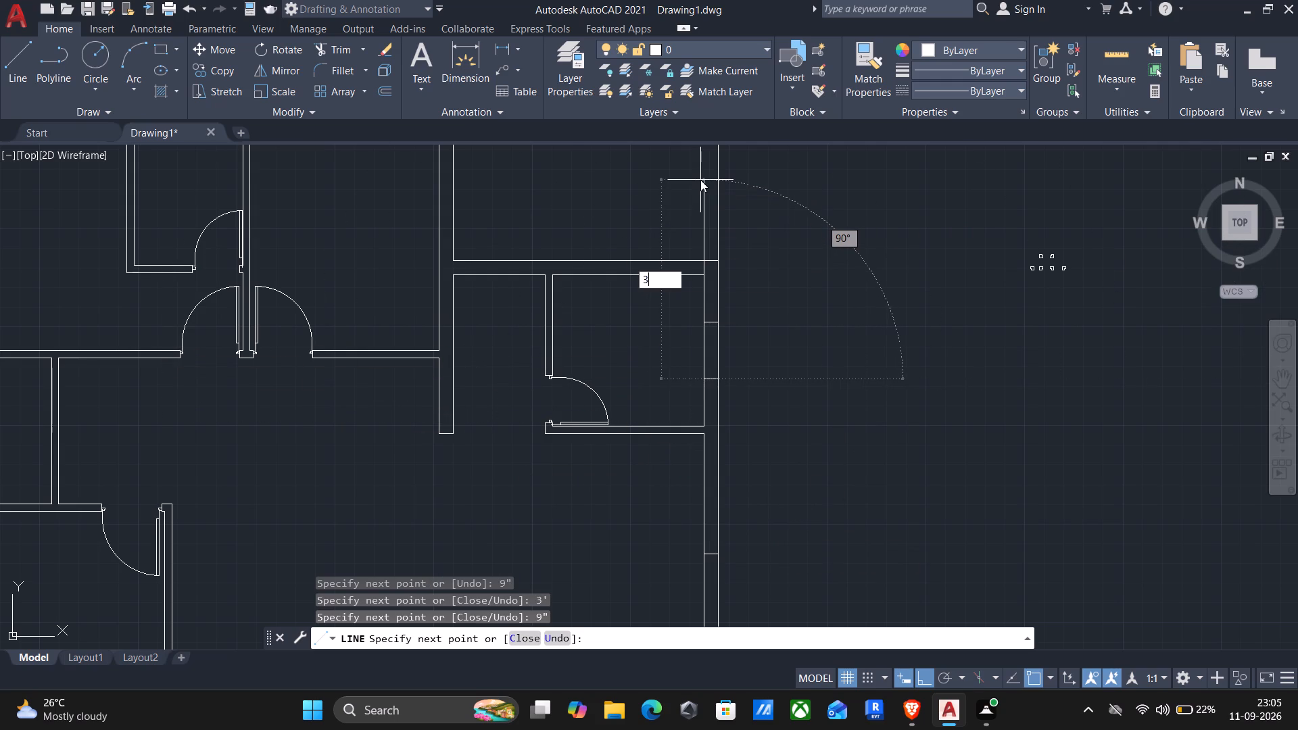
key(Return)
key(Return)
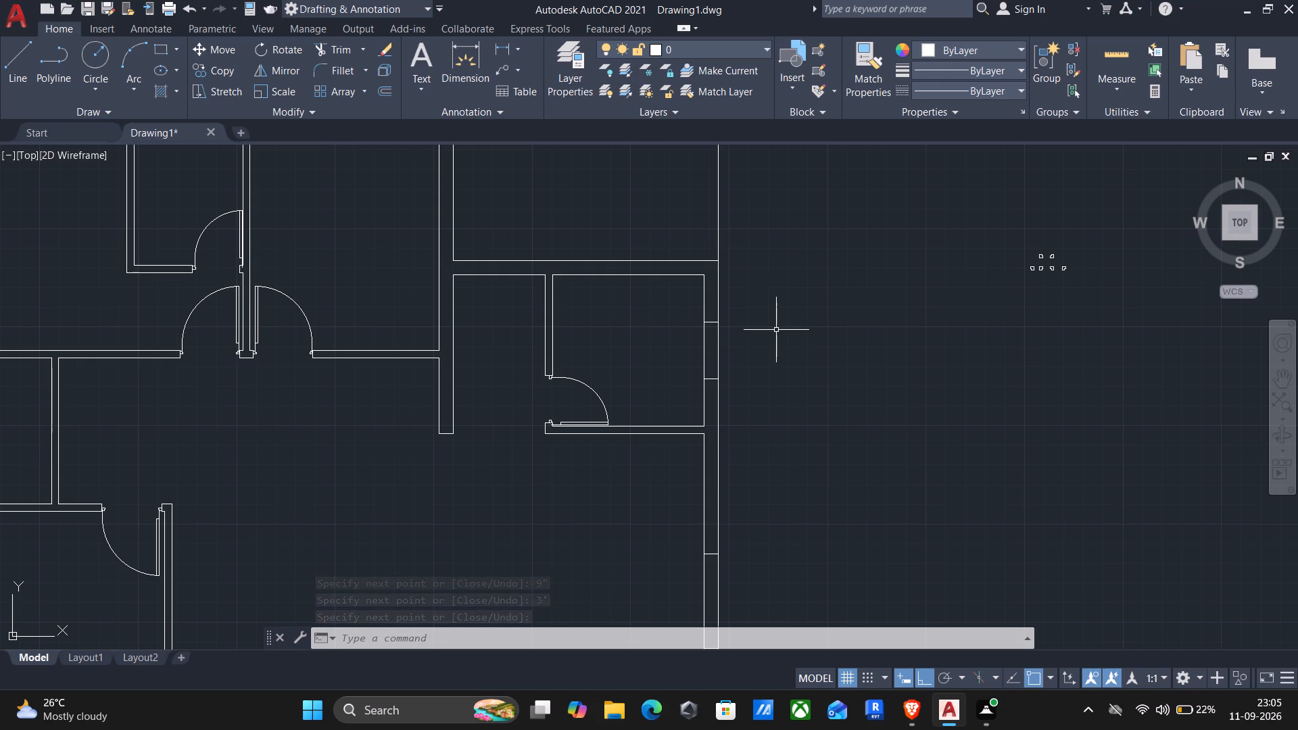
Draw a dividing line across the top wall at the midpoint of the upper-left room's window opening.
scroll(766, 306, down, 1)
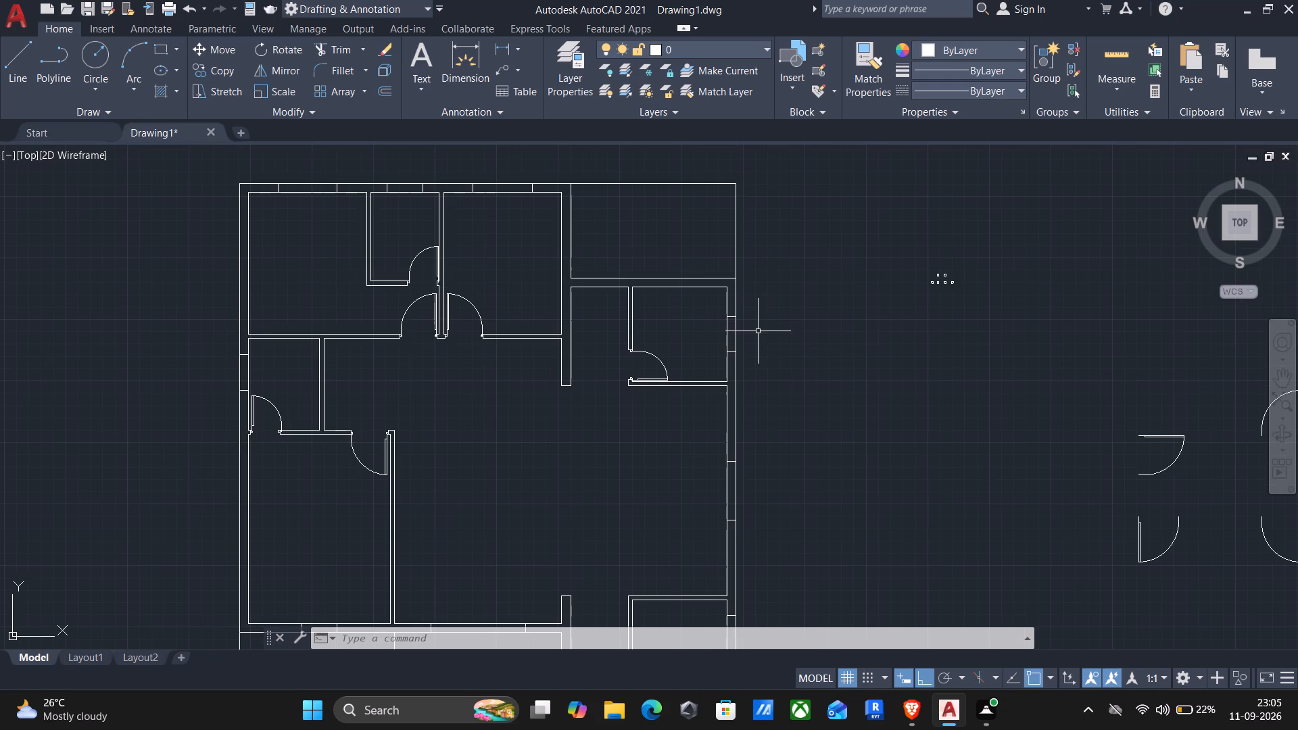
middle_drag(757, 335, 775, 323)
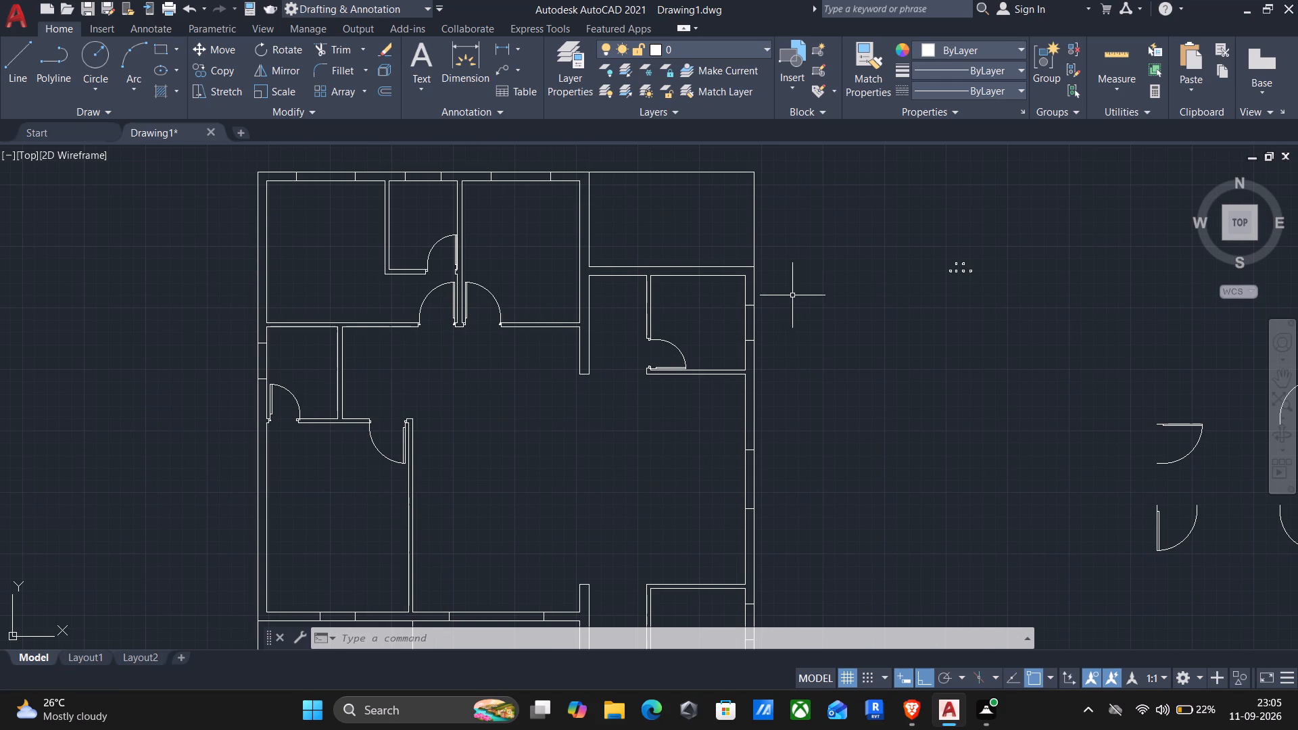
middle_drag(544, 370, 544, 370)
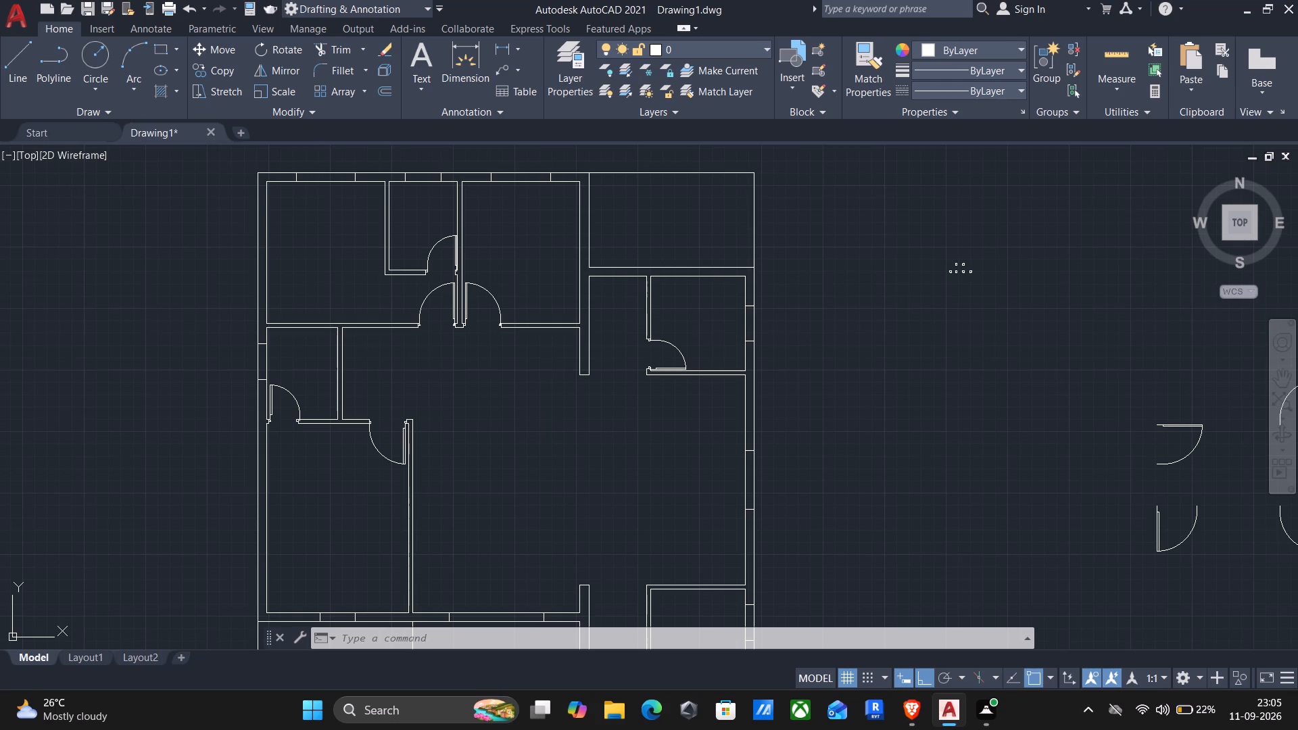
middle_drag(544, 370, 571, 372)
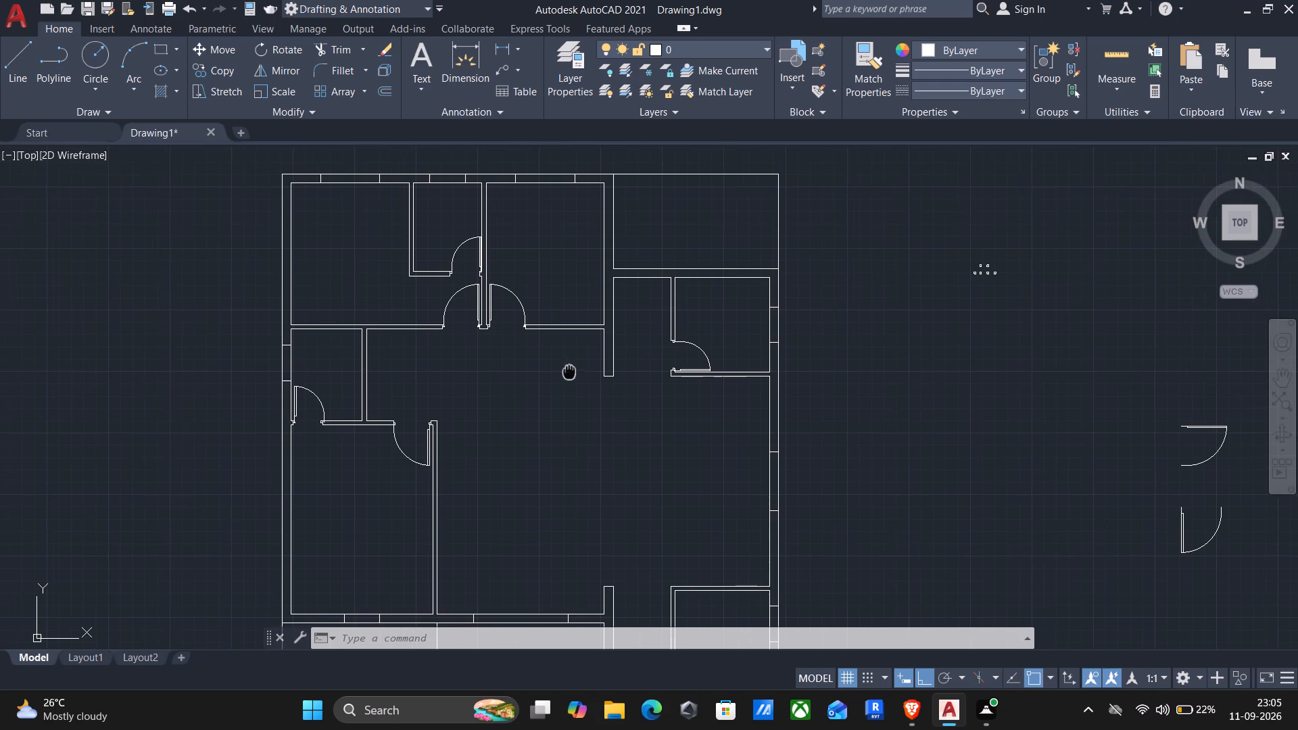
middle_drag(571, 372, 594, 367)
scroll(596, 366, up, 1)
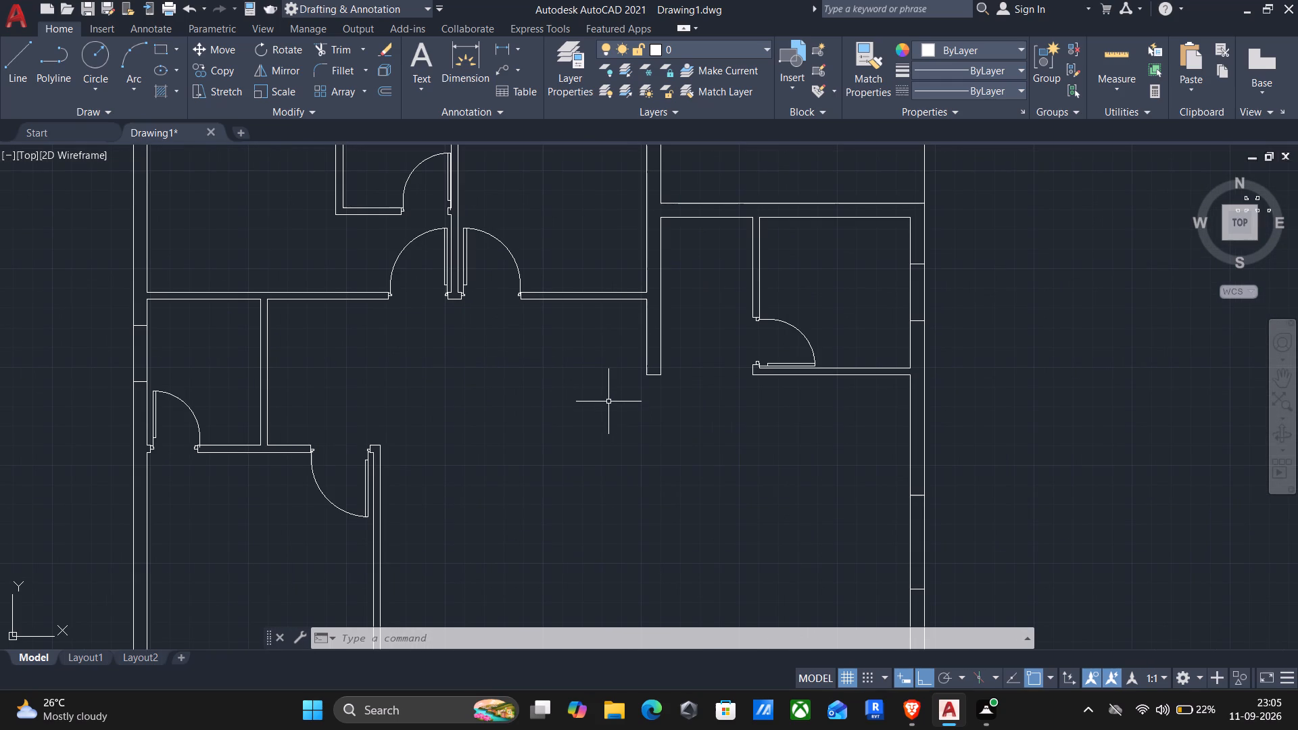
scroll(599, 391, down, 1)
middle_drag(587, 408, 633, 481)
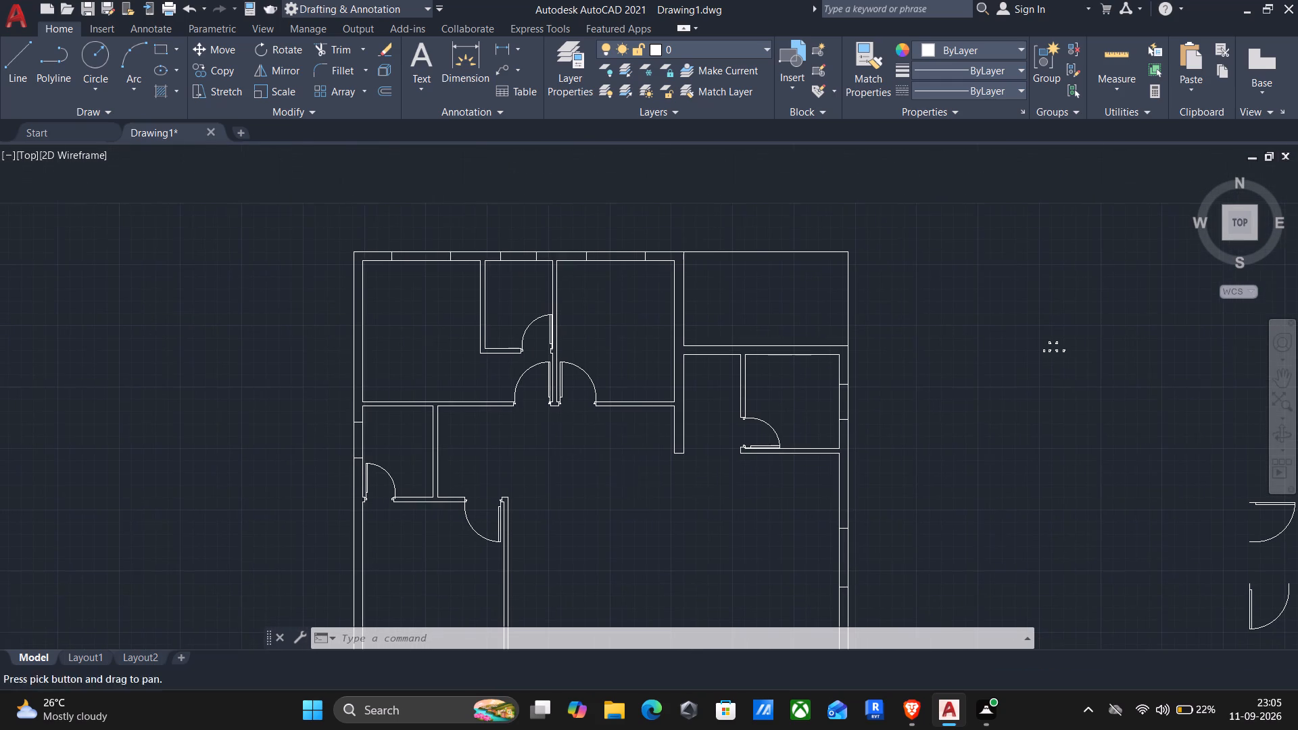
key(l)
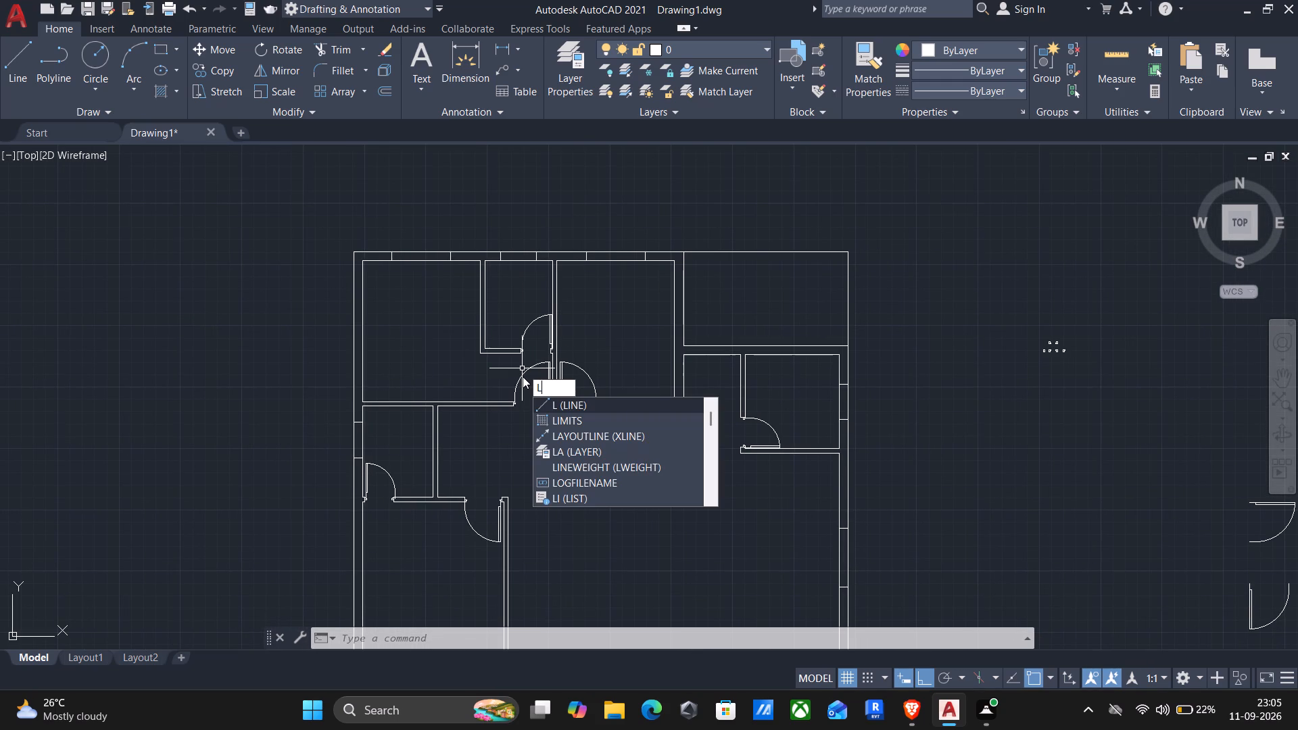
key(Return)
scroll(429, 258, up, 3)
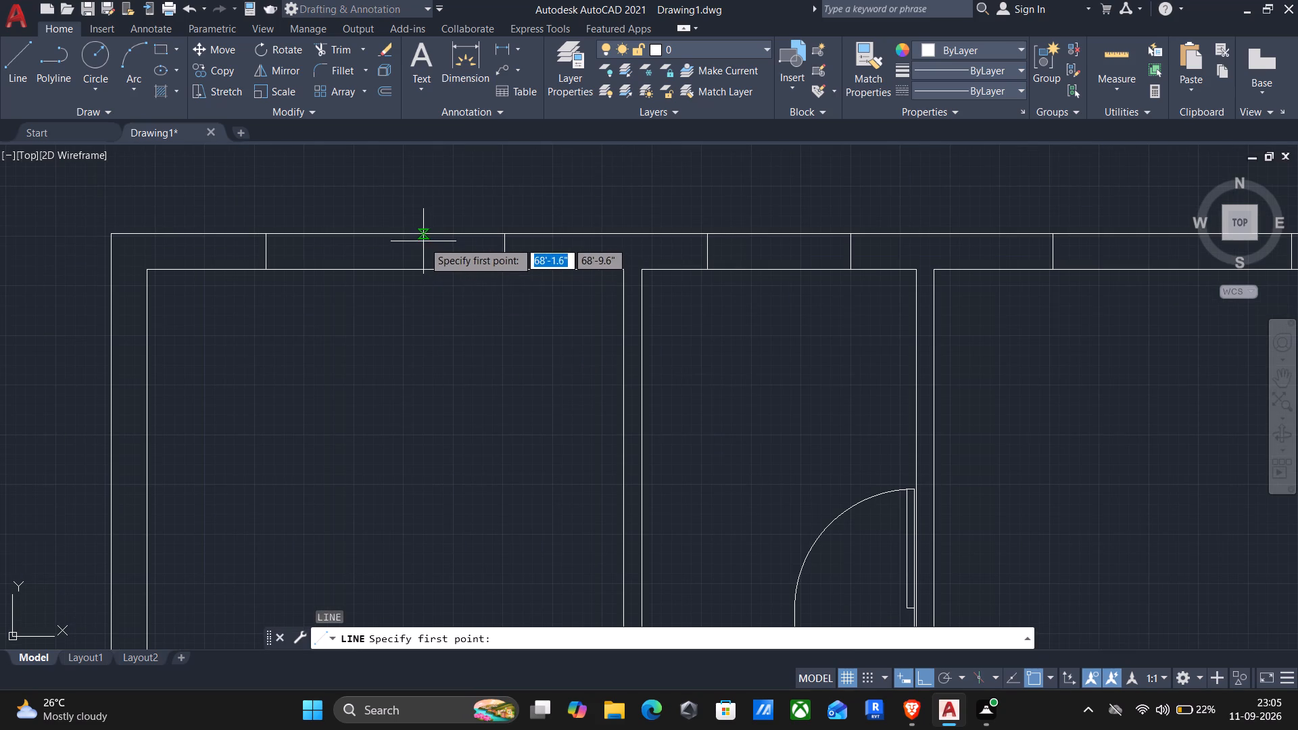
click(389, 230)
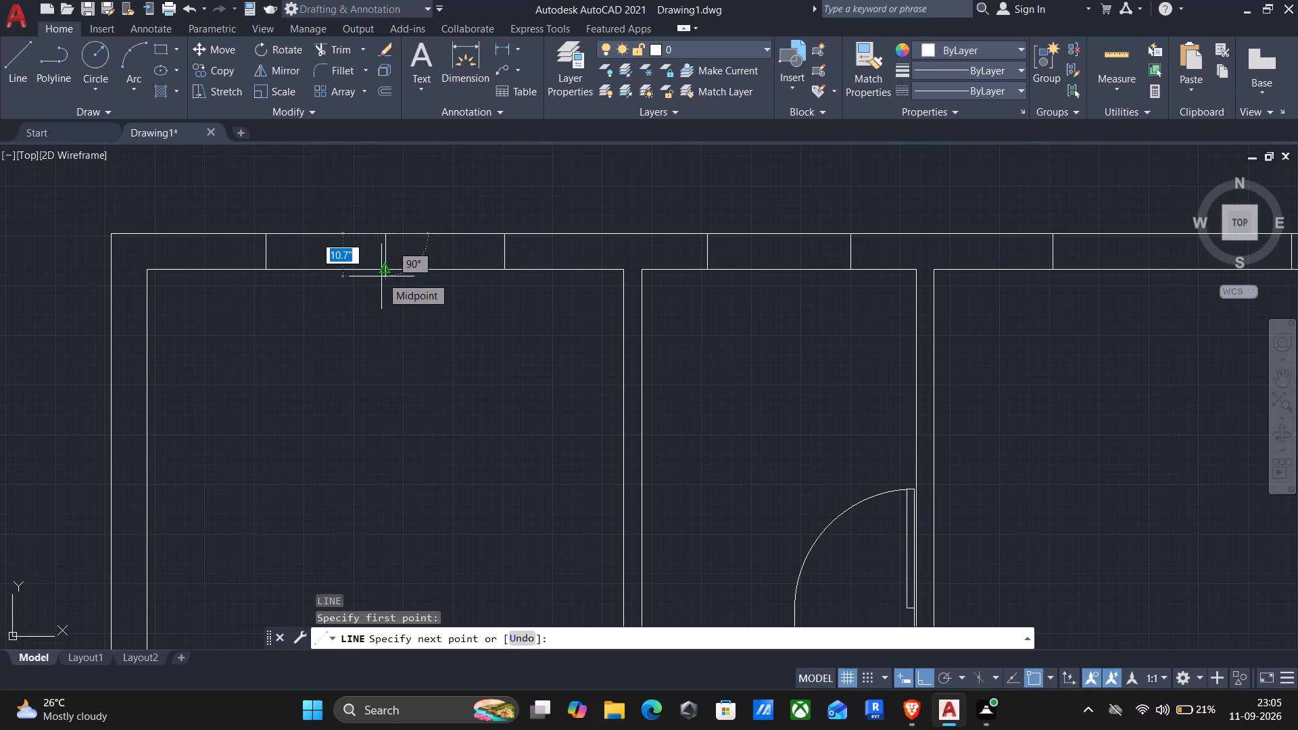
click(387, 272)
key(Return)
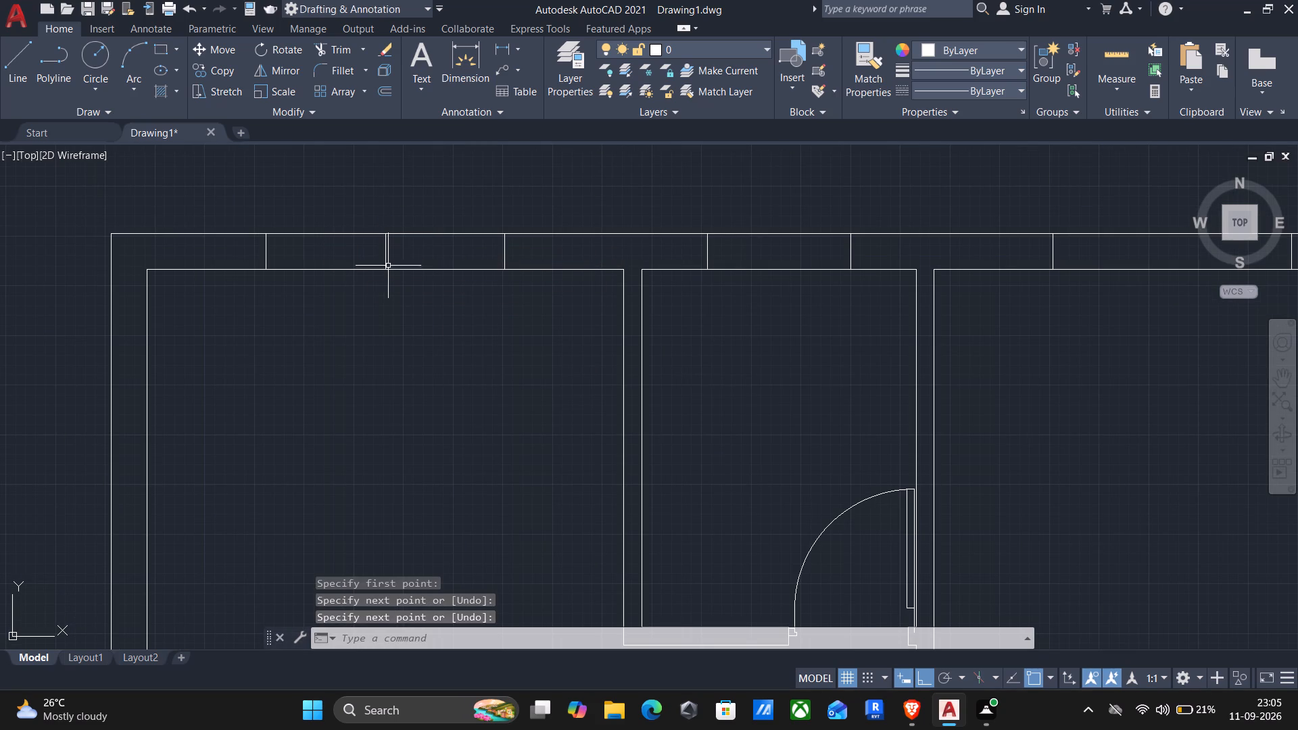
Draw a 2'6" by about 1.3" sash rectangle from the dividing line's midpoint to the left edge of the upper-left room's window.
scroll(381, 255, up, 1)
key(r)
key(e)
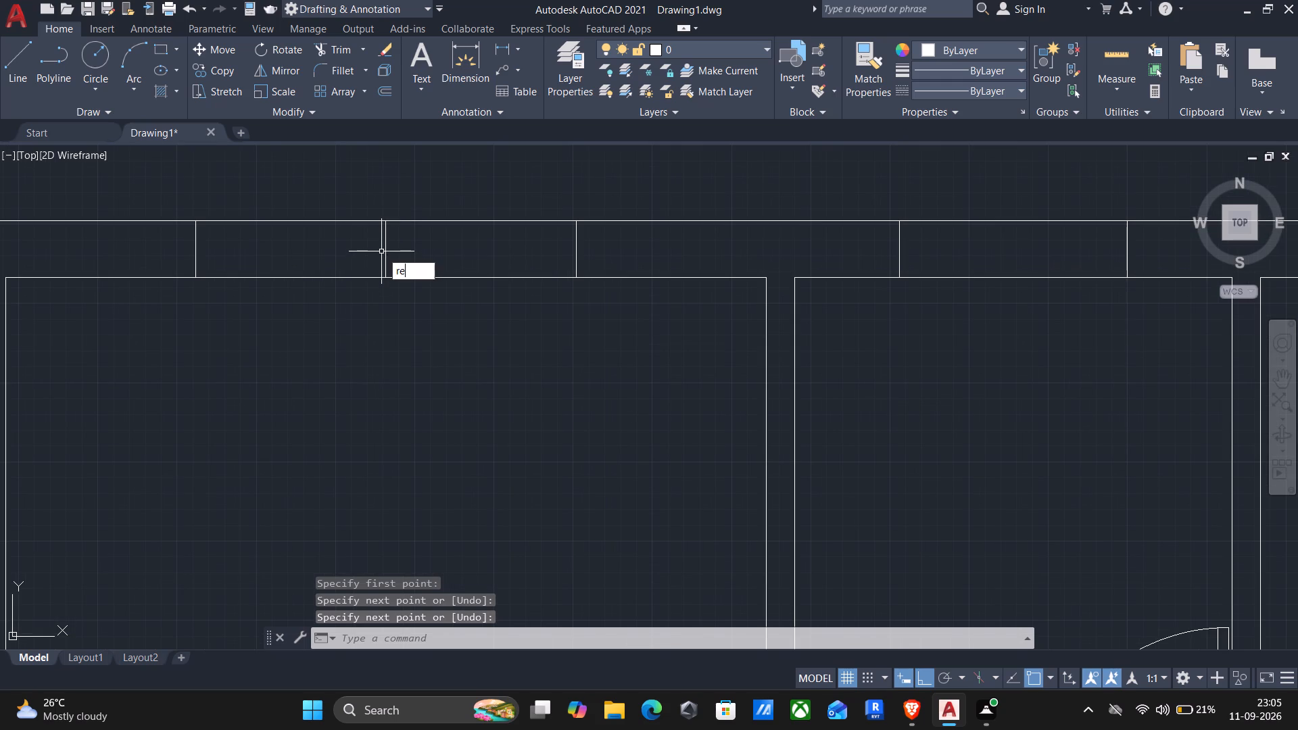
key(c)
key(Return)
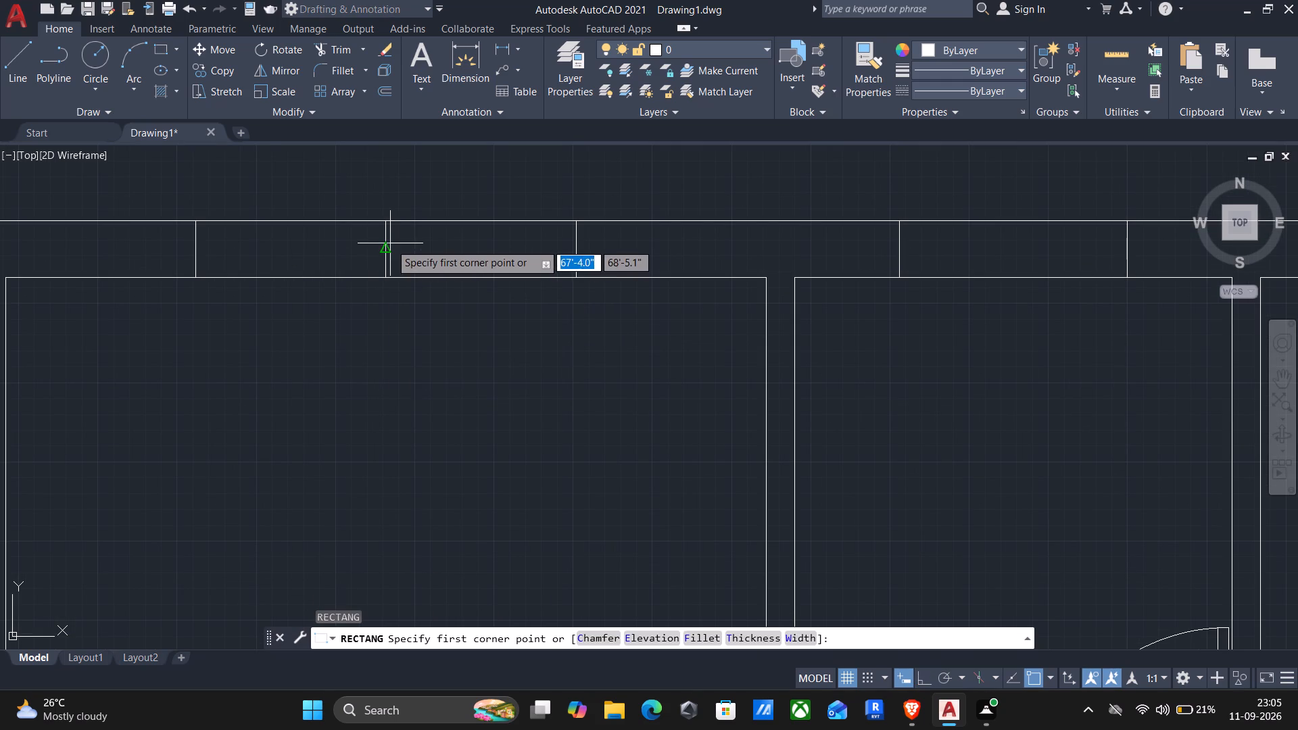
click(390, 243)
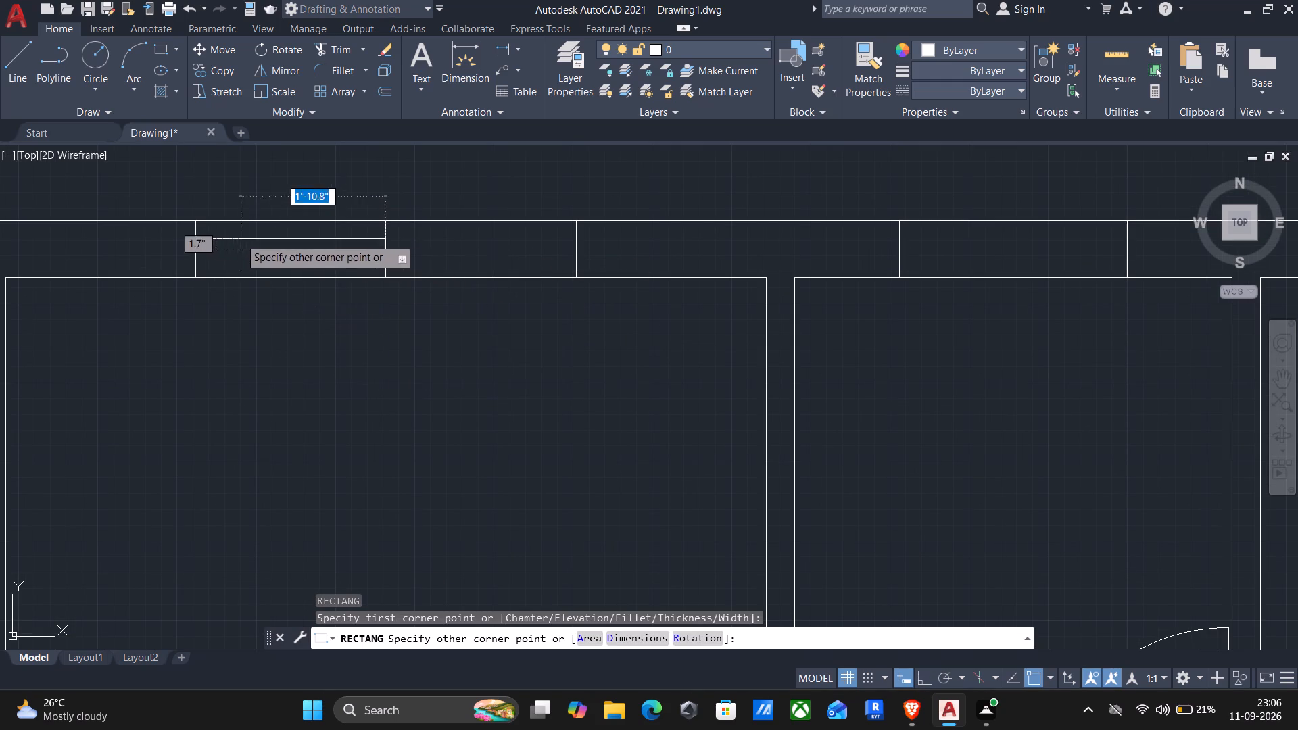
scroll(176, 248, up, 2)
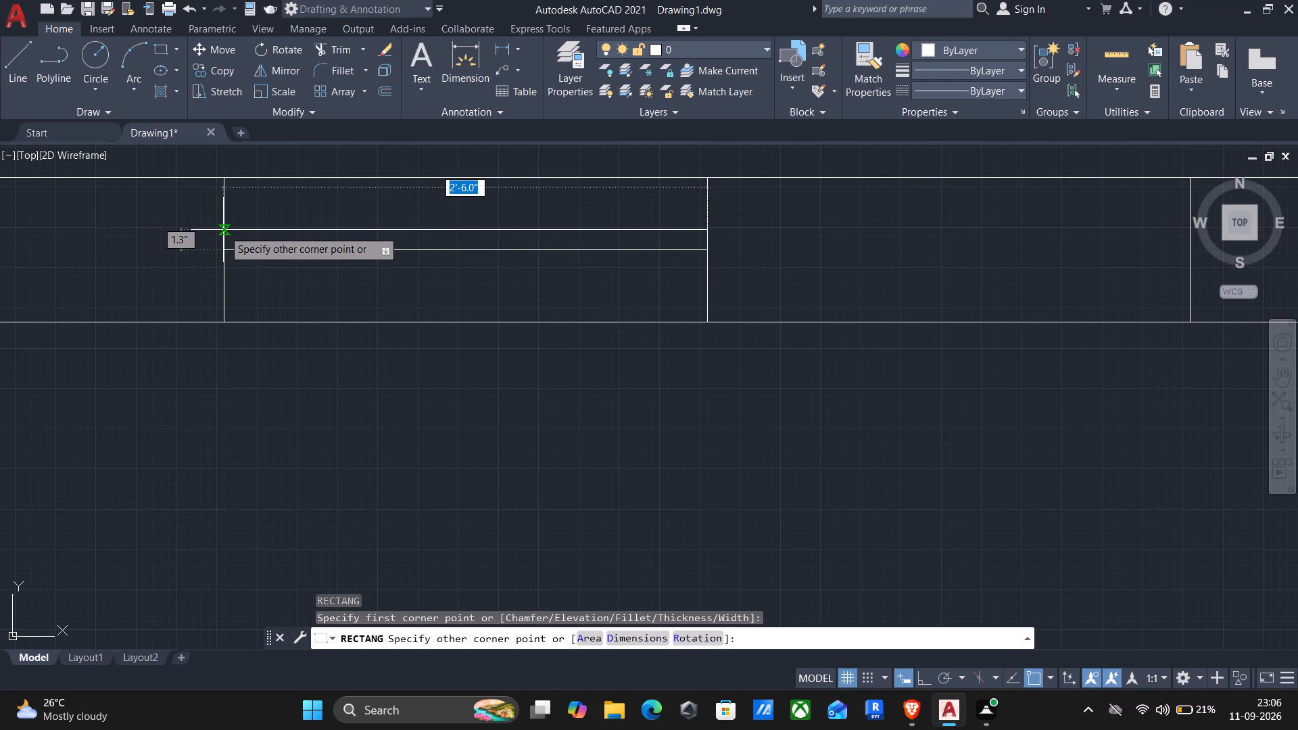
click(223, 230)
key(Return)
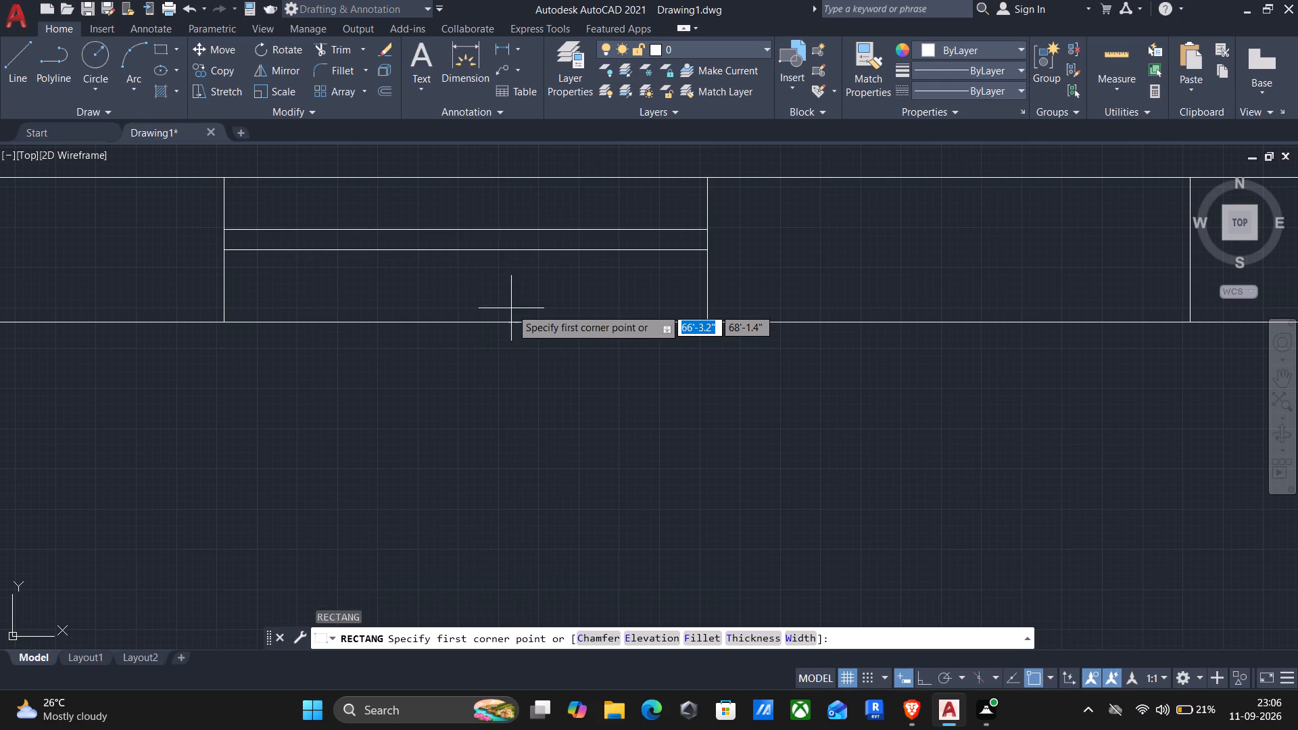
key(Escape)
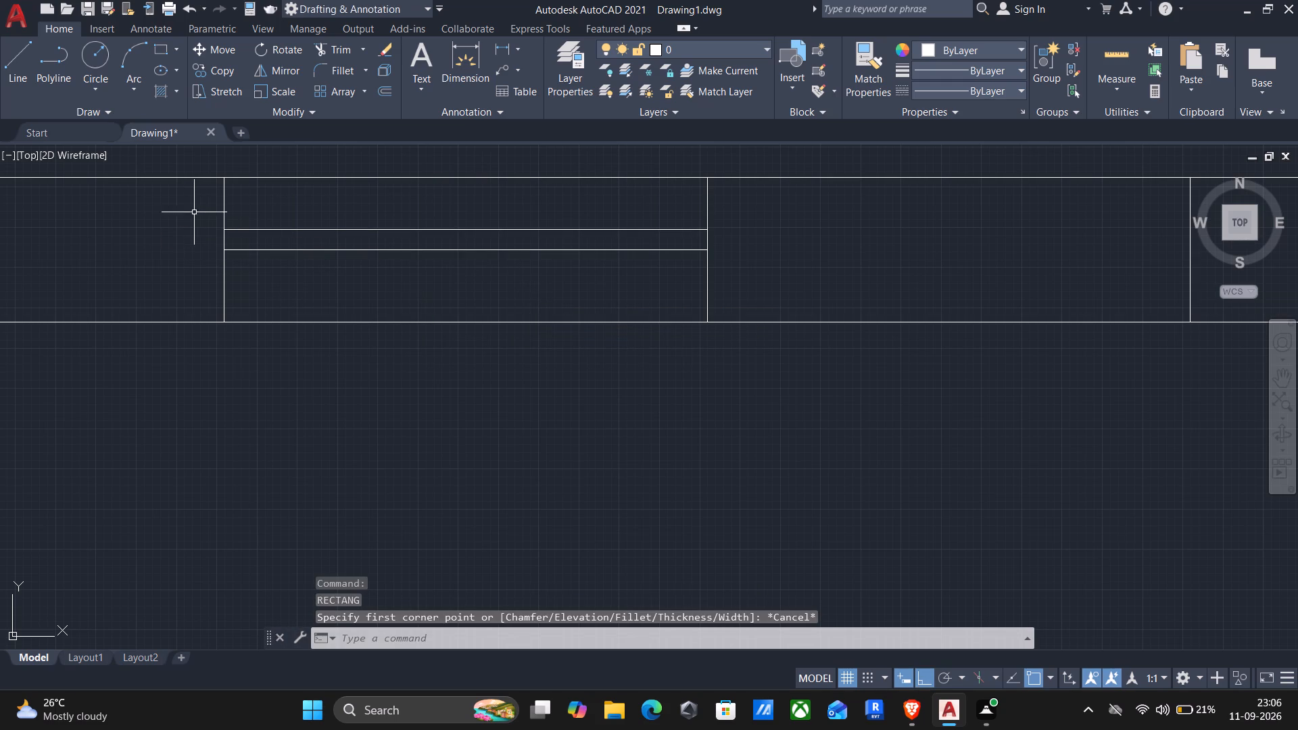
Copy the sash rectangle into the right half of the upper-left room's window, its upper-left corner at the original's lower-right corner.
click(202, 216)
click(717, 264)
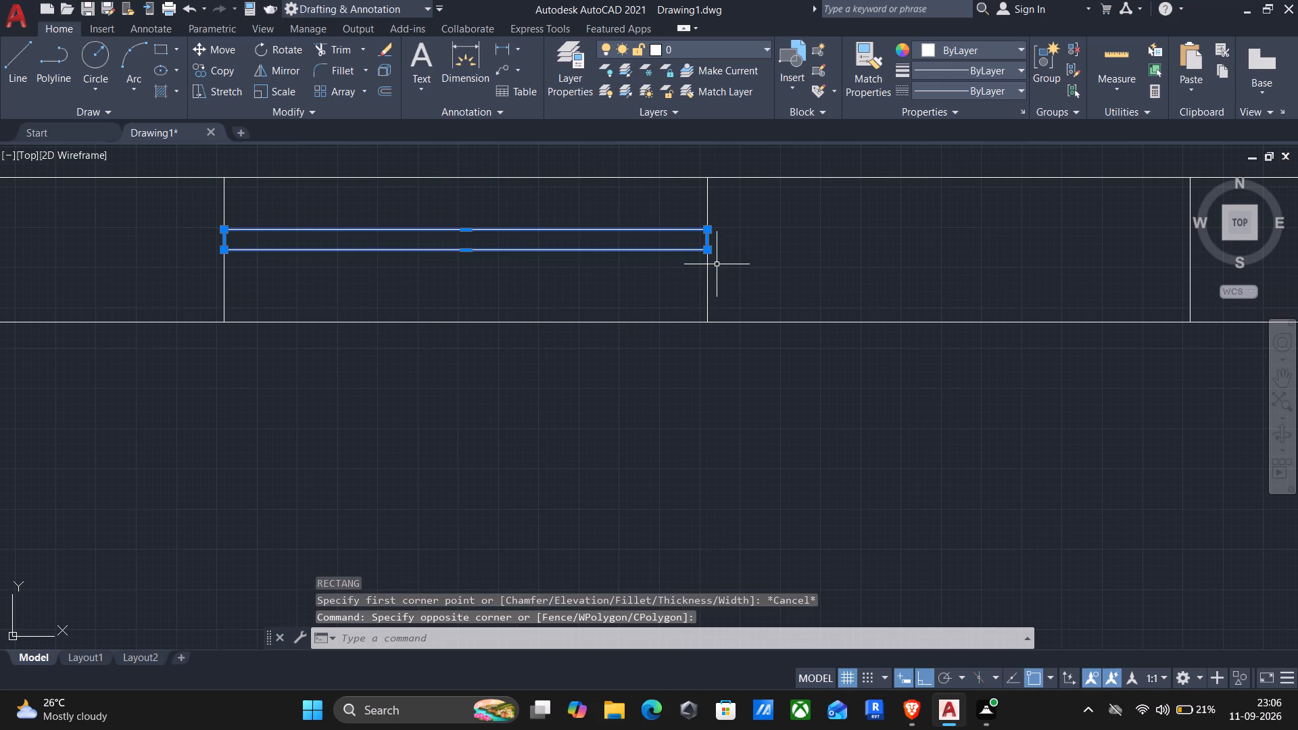
key(c)
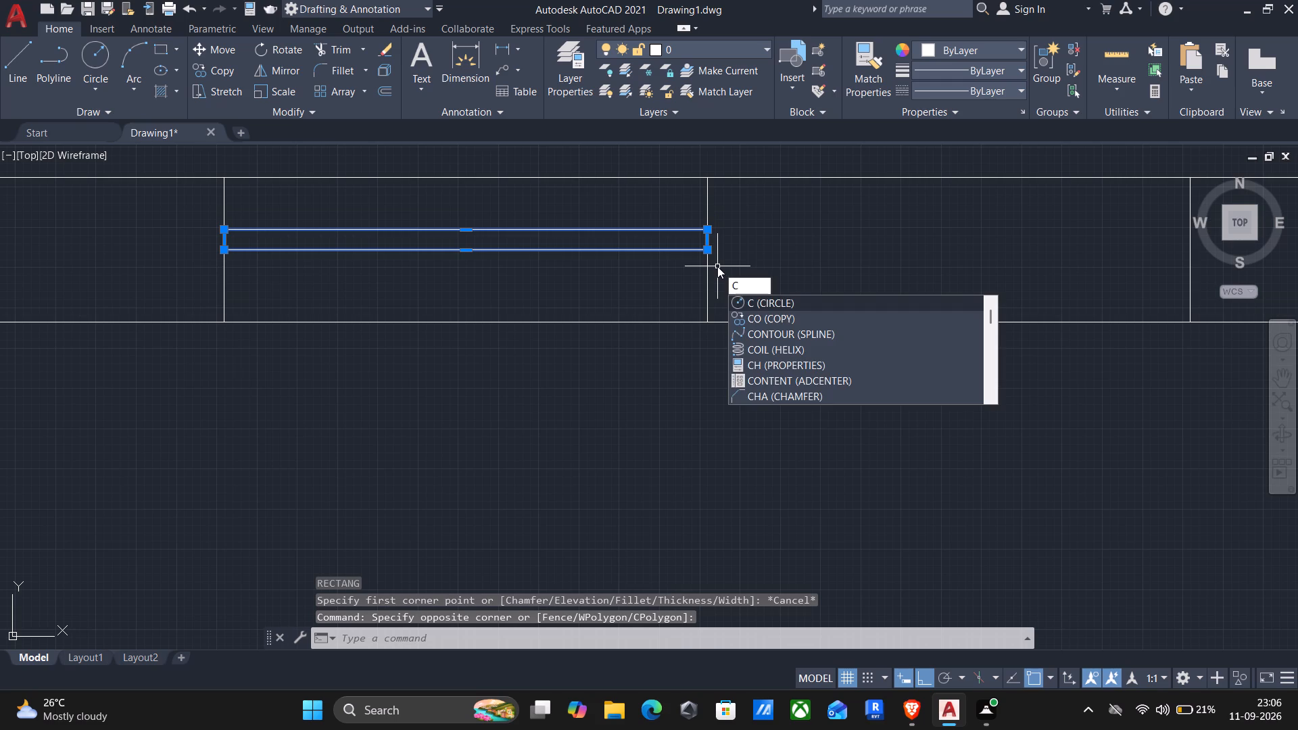
key(p)
key(Return)
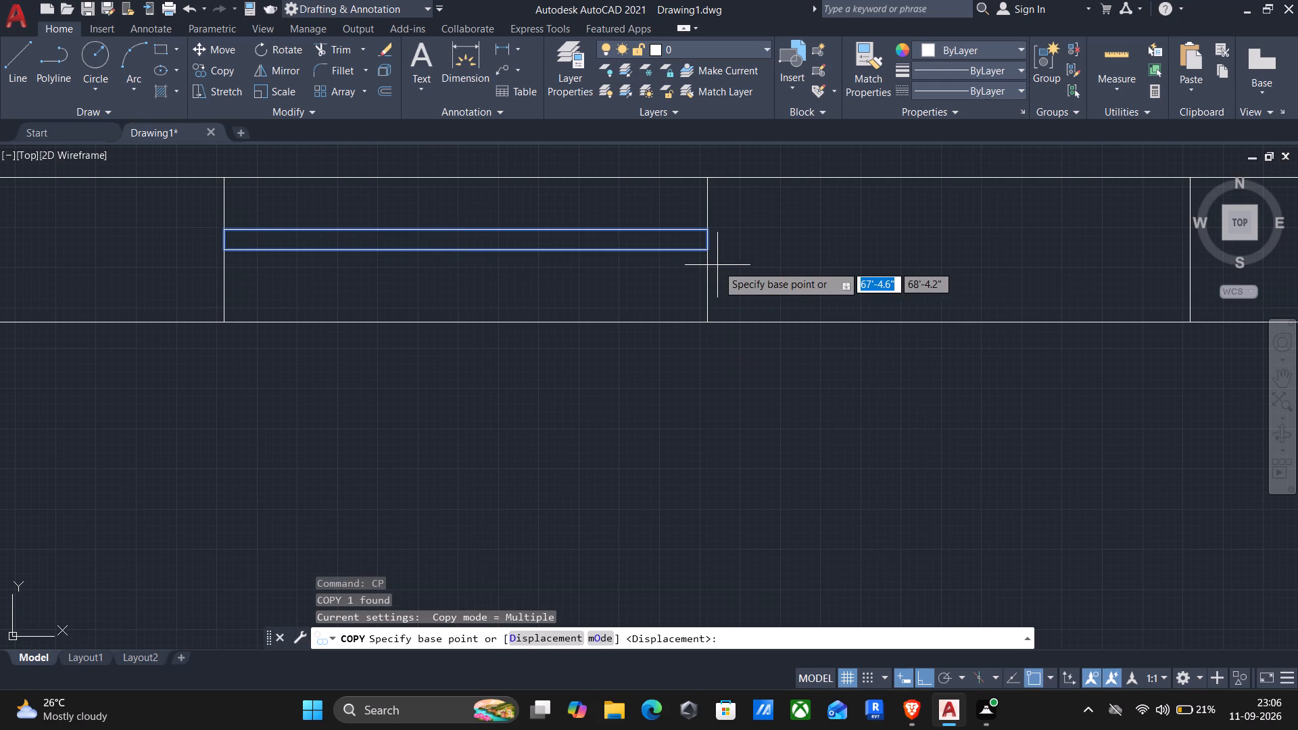
click(225, 231)
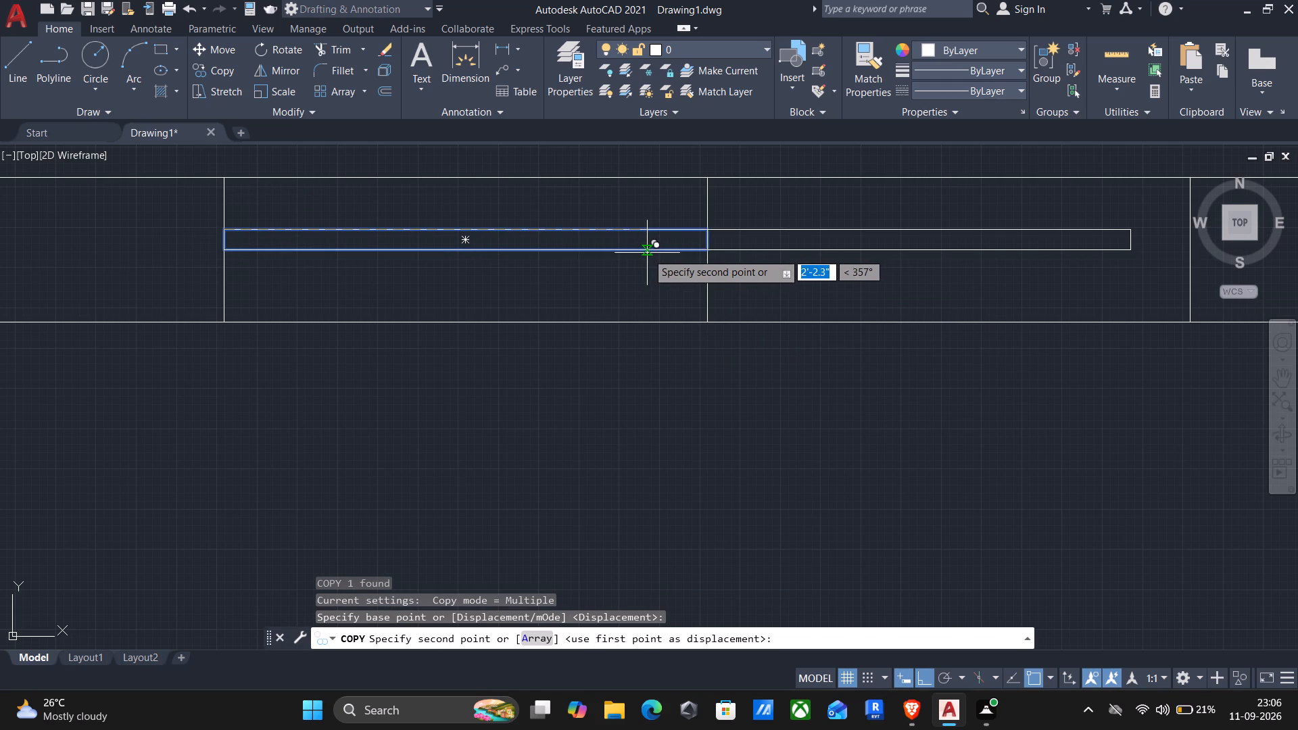
key(F8)
click(710, 249)
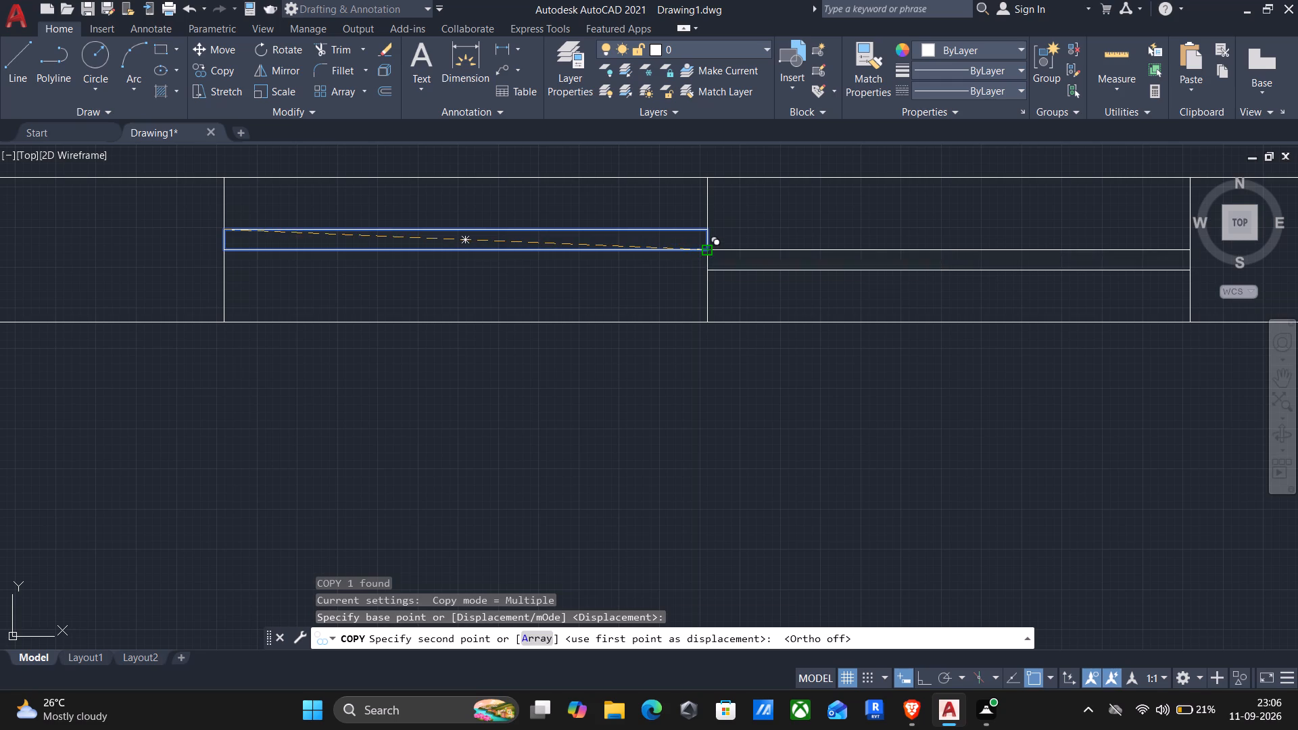
key(Escape)
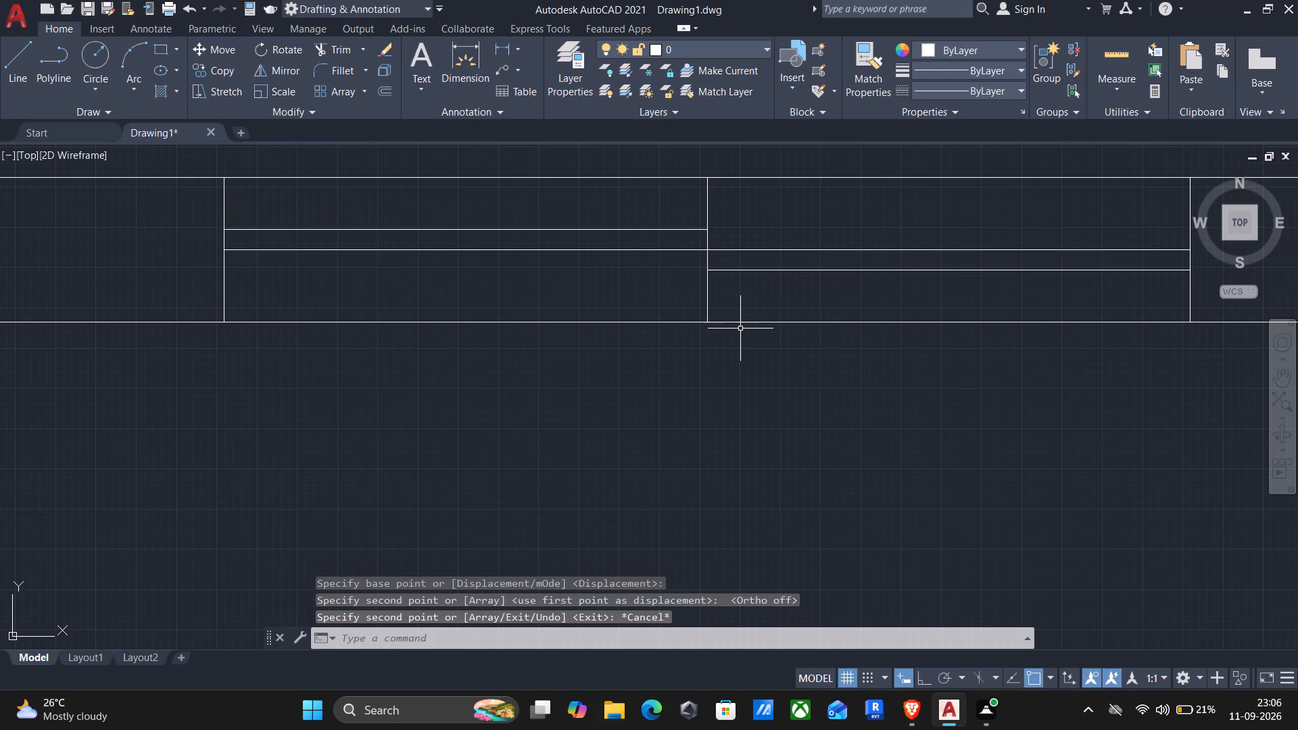
Copy the complete two-sash window from its upper-left corner to the left edge of the third top-wall opening from the left.
scroll(740, 333, down, 2)
middle_drag(753, 421, 740, 406)
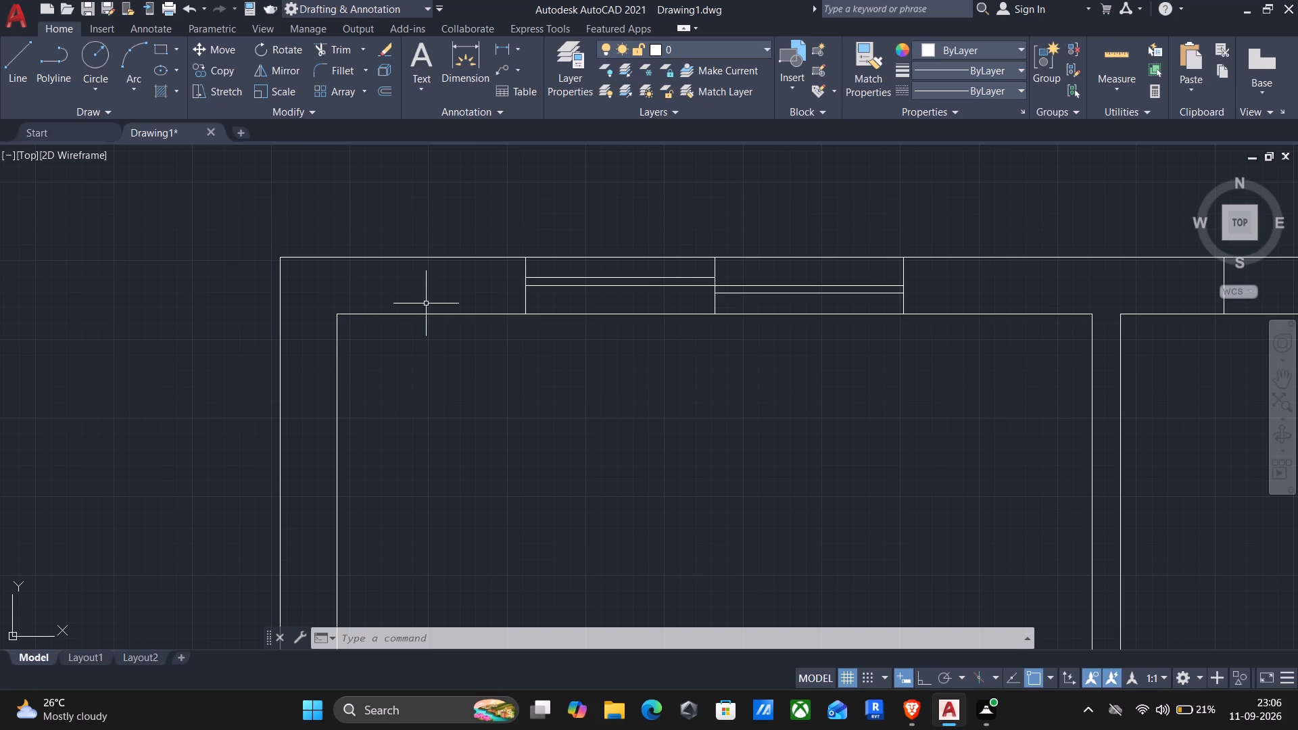
scroll(606, 367, down, 2)
middle_click(625, 439)
middle_click(613, 441)
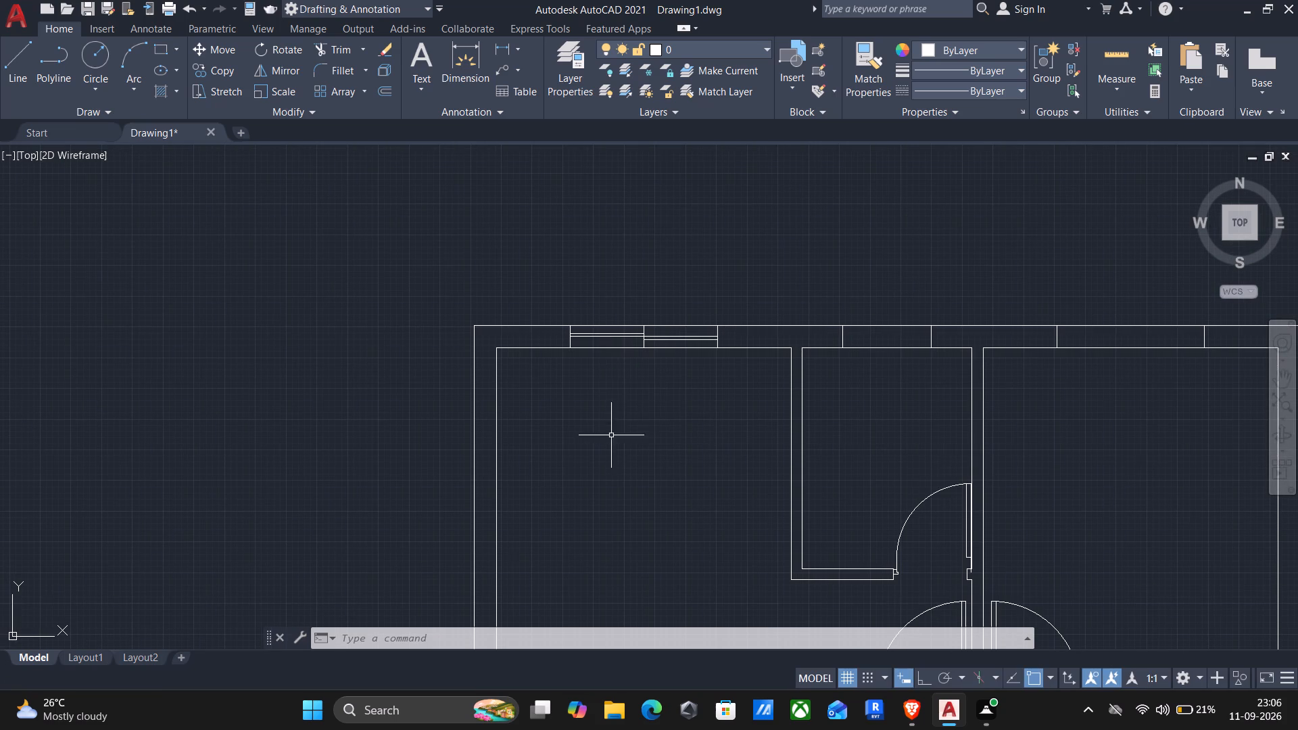
scroll(561, 347, up, 1)
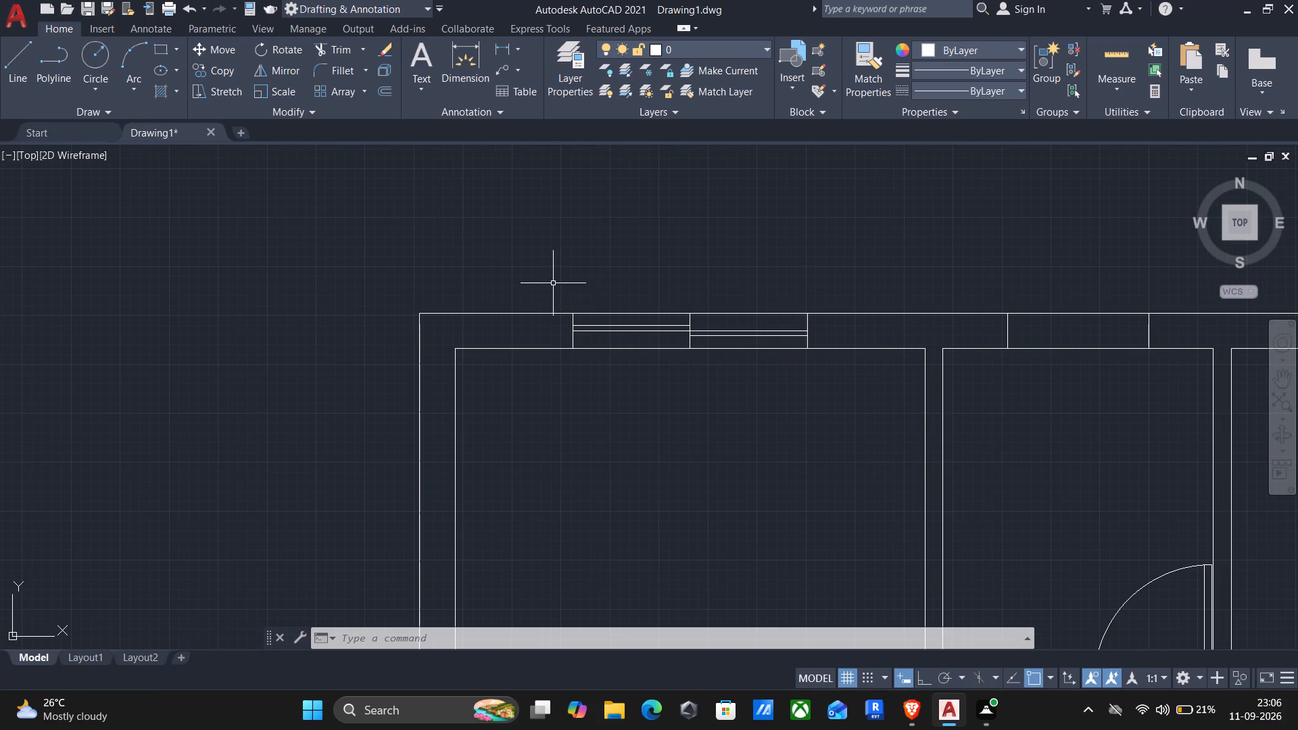
click(550, 287)
click(836, 409)
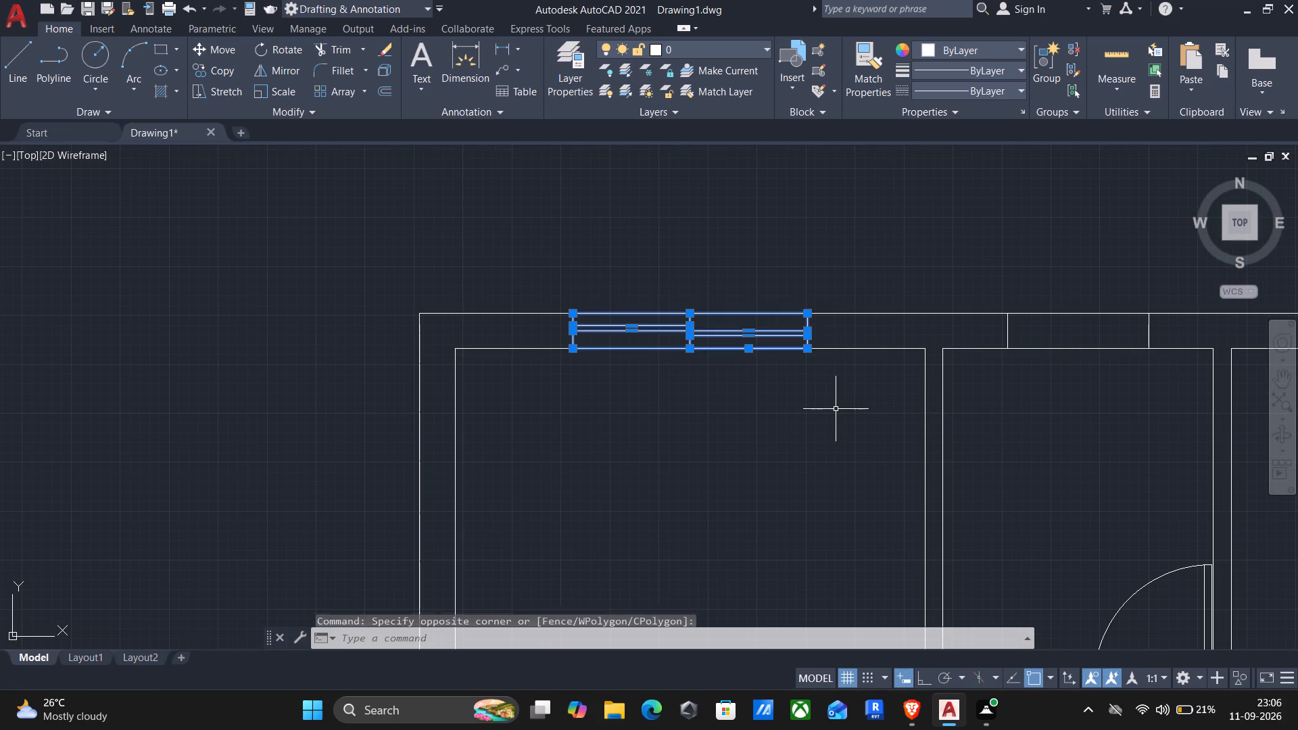
key(c)
key(p)
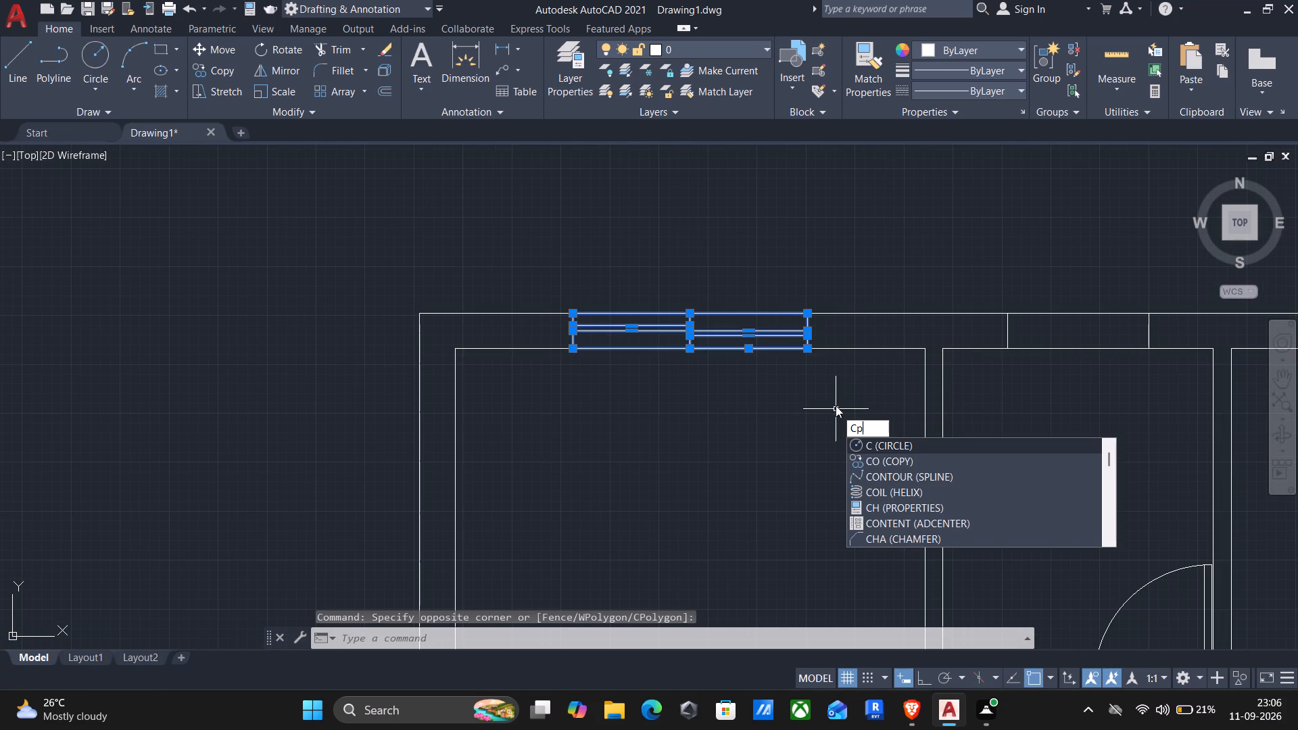
key(Return)
click(569, 314)
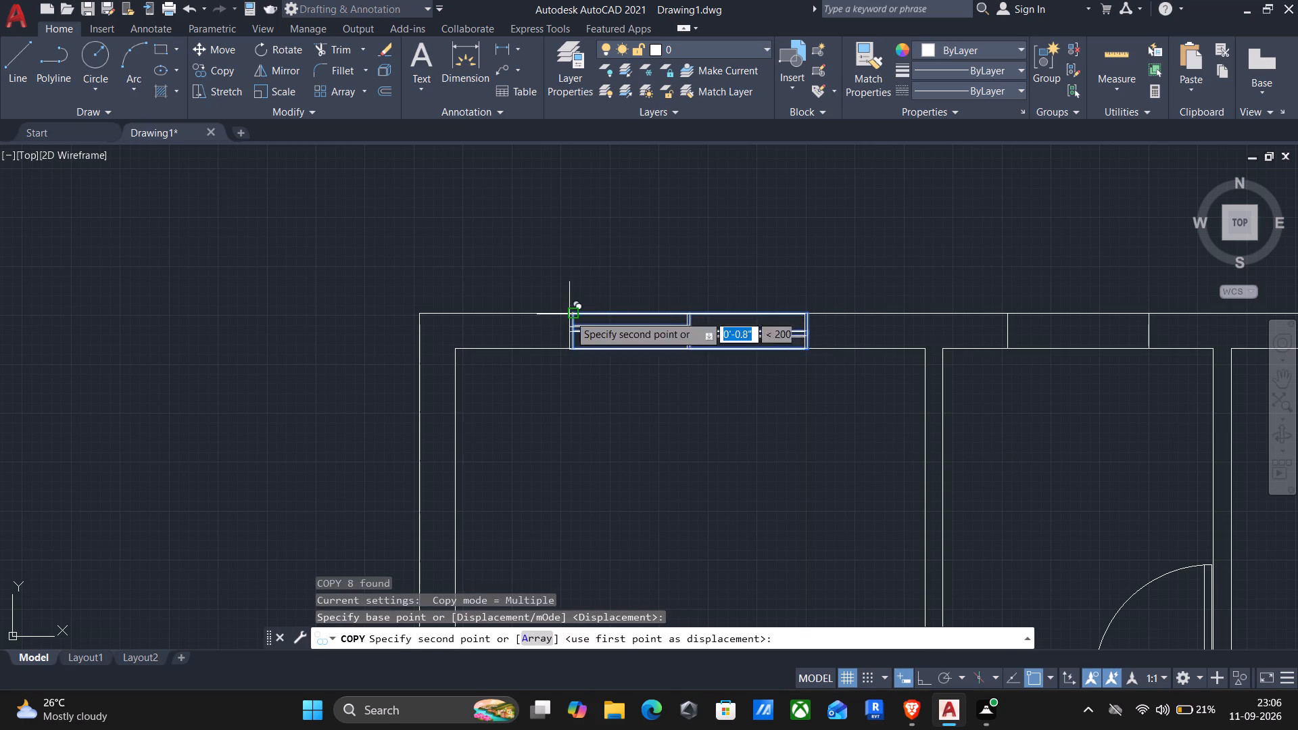
scroll(615, 405, down, 1)
middle_drag(921, 430, 827, 443)
scroll(842, 442, down, 1)
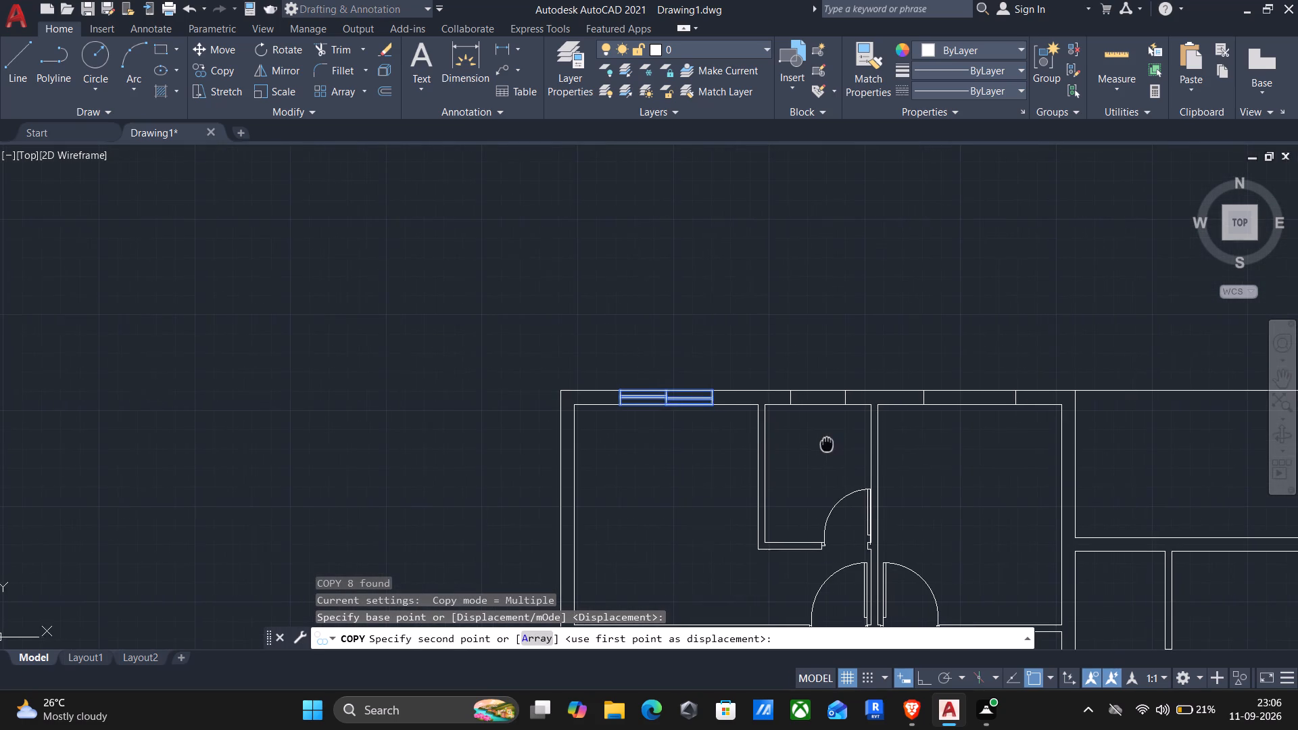
scroll(881, 415, up, 3)
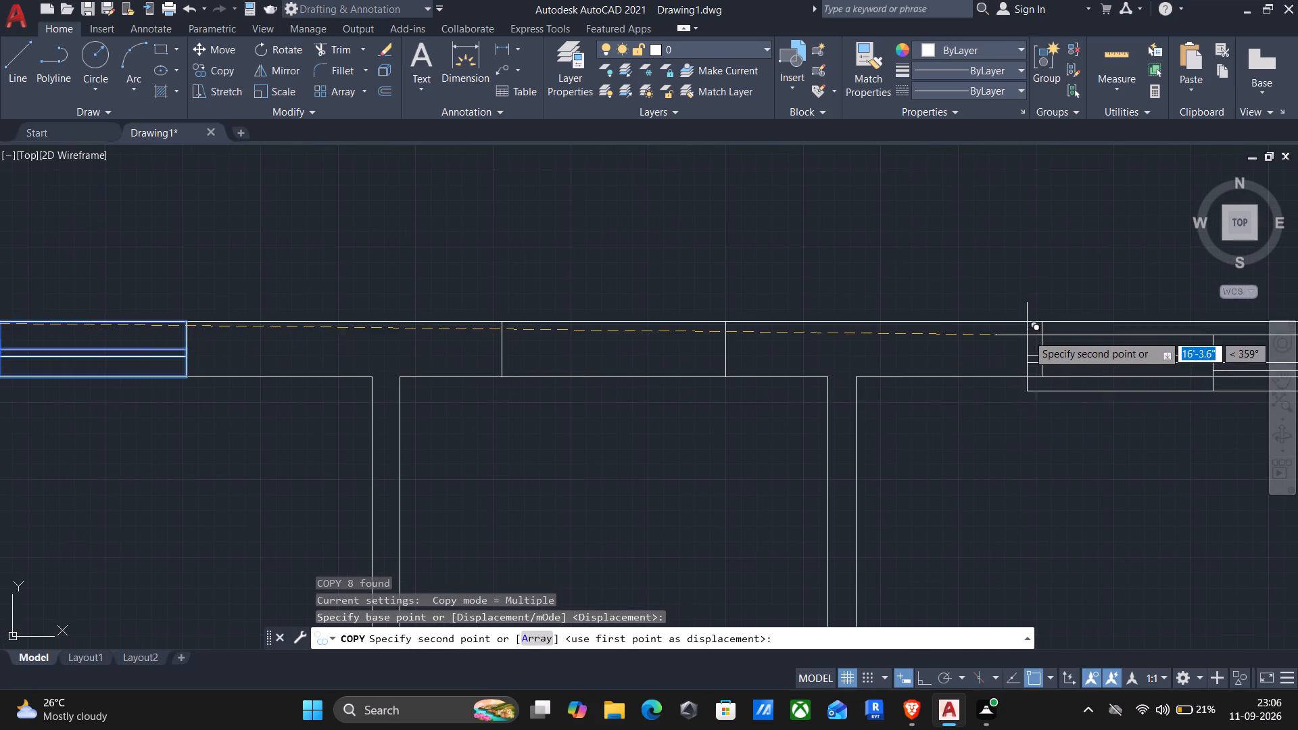
click(1041, 321)
Place another copy of the two-sash window in the lower-left room's bottom wall, starting at the existing opening's left edge.
scroll(1066, 385, down, 1)
scroll(1053, 440, down, 1)
middle_drag(1052, 455, 1030, 458)
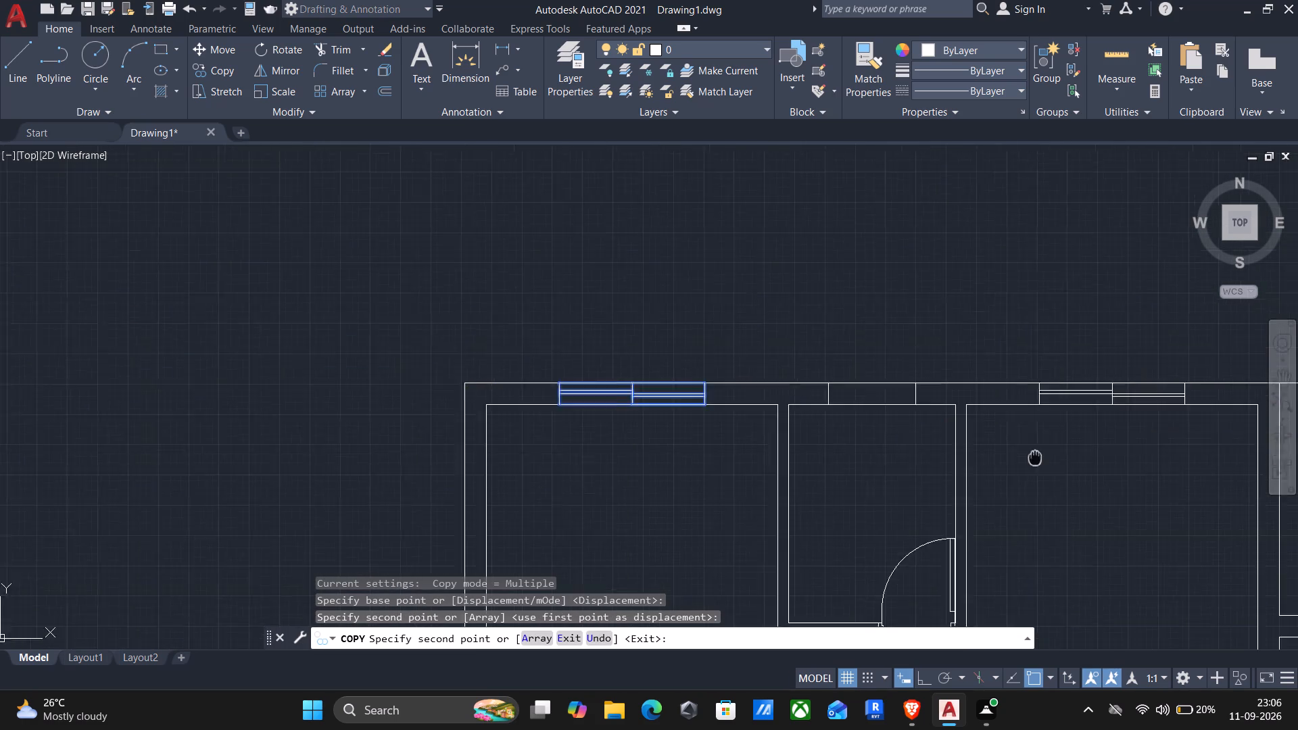
middle_drag(1030, 458, 1021, 366)
scroll(1003, 364, down, 1)
middle_drag(980, 445, 988, 289)
scroll(980, 445, down, 1)
scroll(986, 260, up, 1)
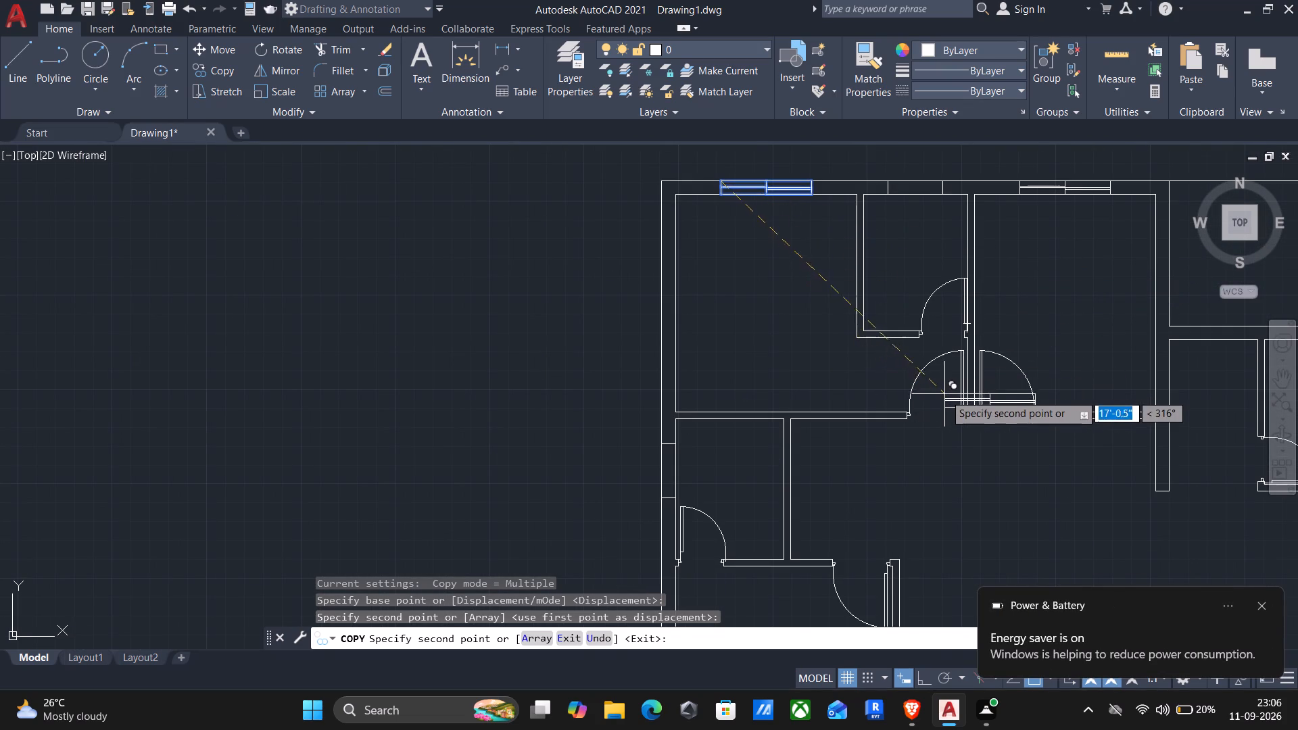
middle_drag(944, 400, 863, 285)
scroll(775, 392, down, 1)
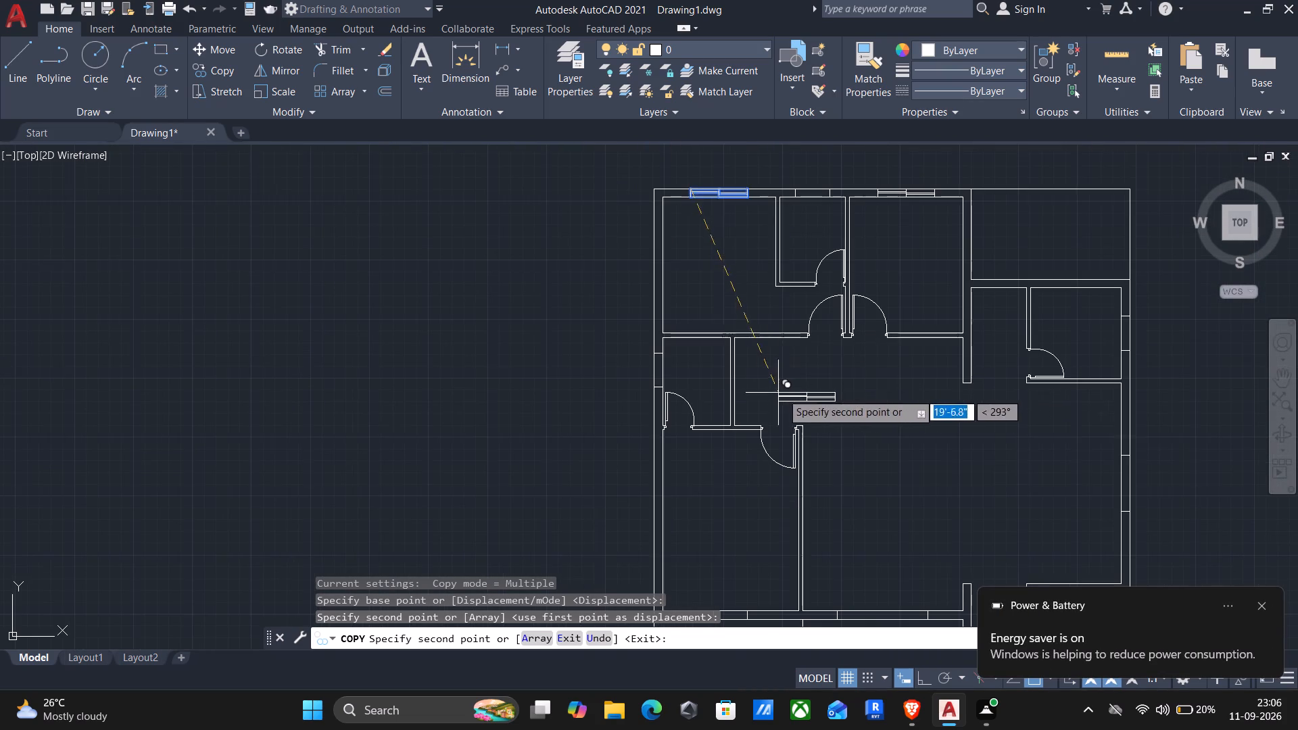
middle_drag(944, 442, 965, 356)
middle_drag(893, 487, 900, 424)
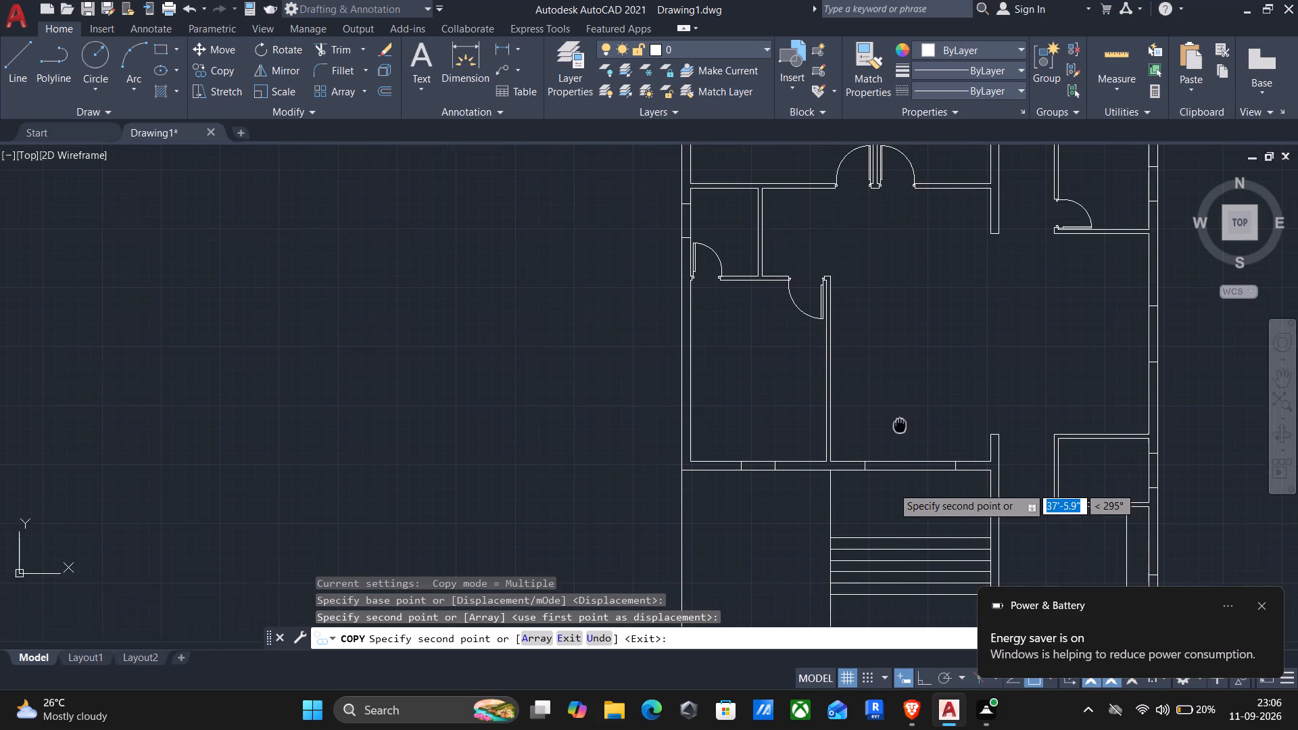
middle_drag(900, 424, 900, 423)
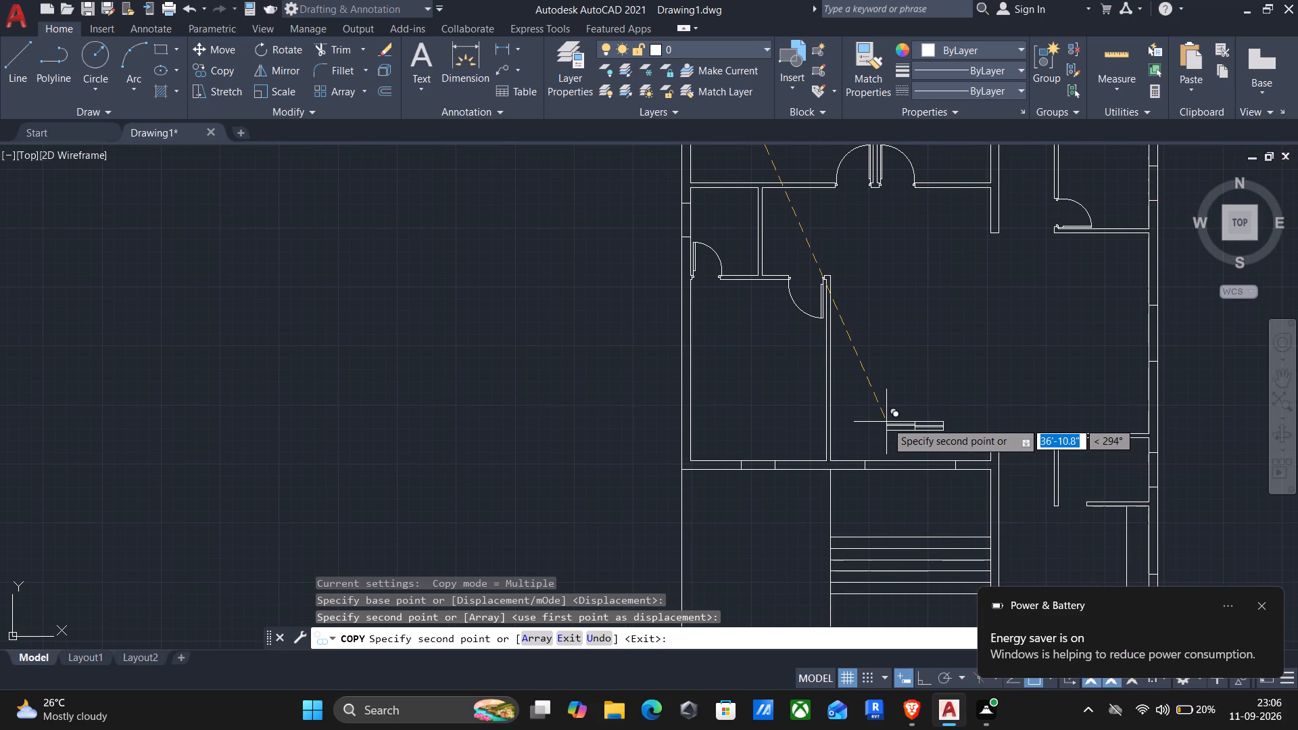
scroll(725, 479, up, 2)
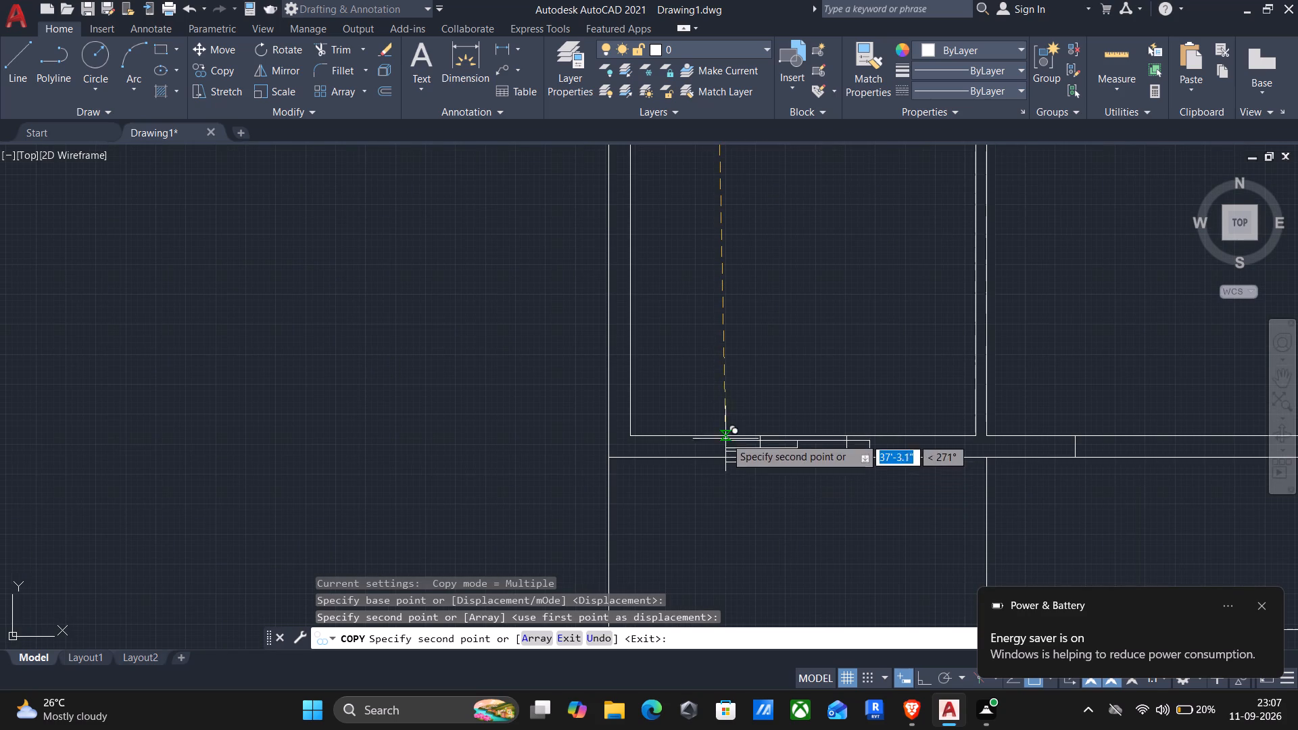
scroll(758, 431, up, 3)
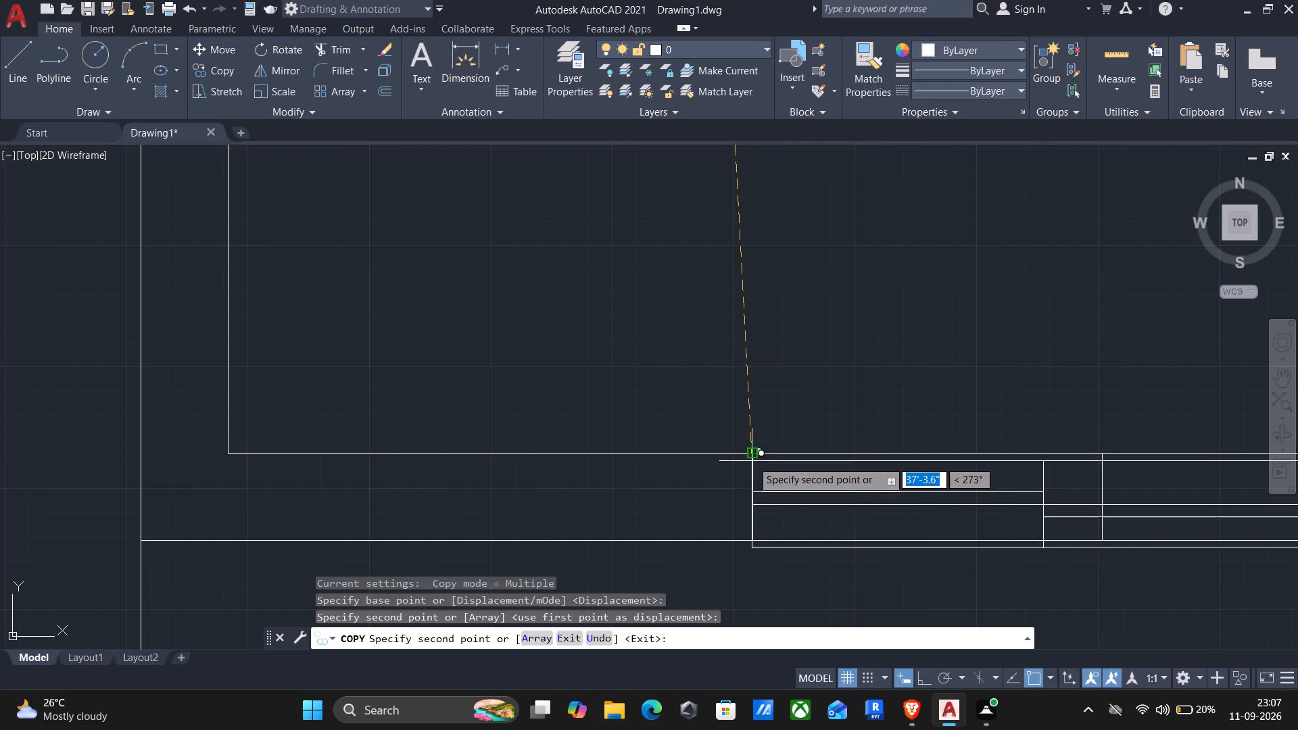
click(752, 460)
Place a spare copy of the two-sash window in the empty space outside the house's right outer wall.
scroll(757, 468, down, 2)
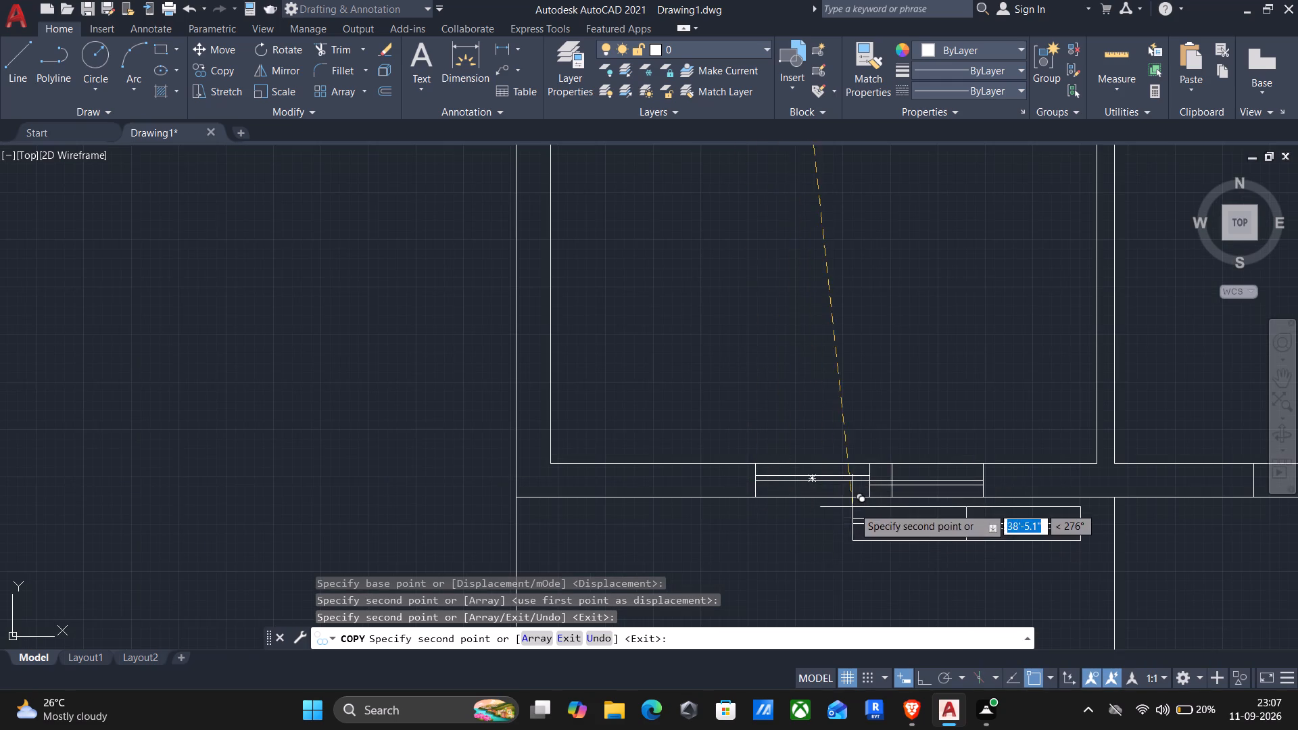
middle_drag(853, 509, 815, 497)
middle_drag(857, 518, 819, 523)
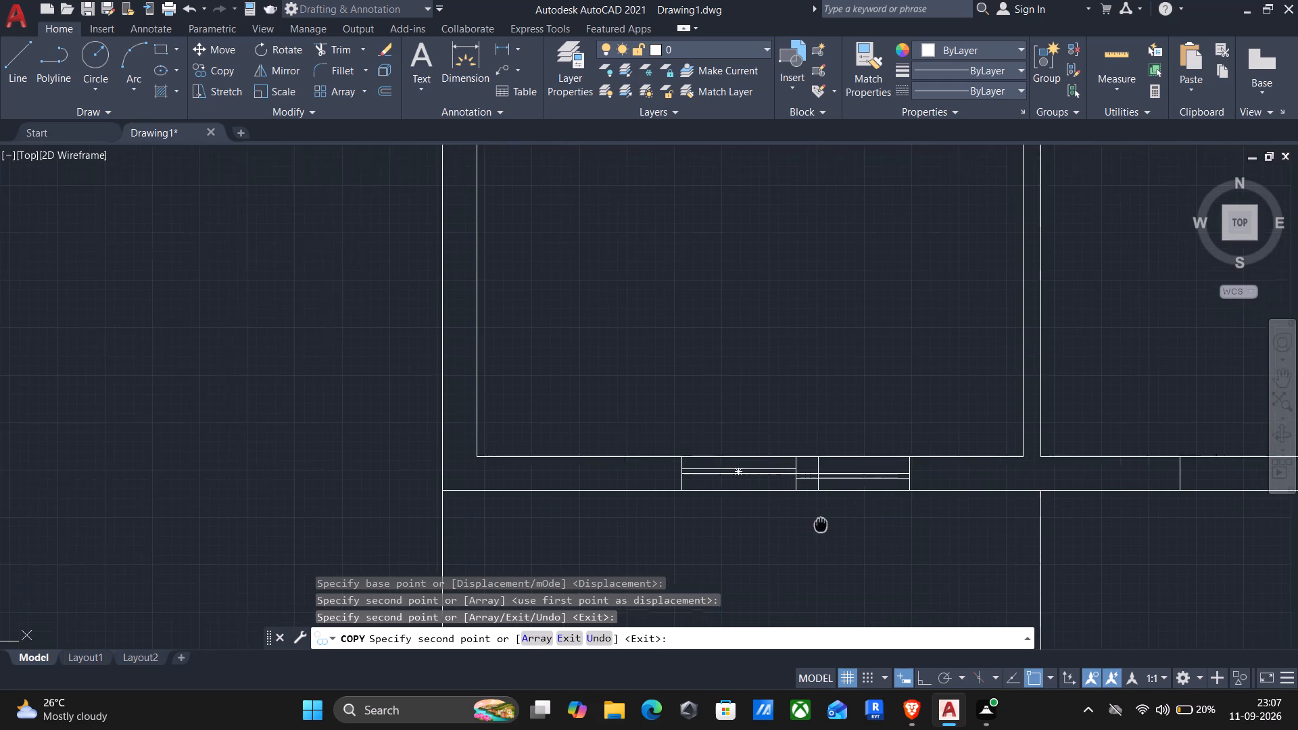
middle_drag(819, 523, 815, 524)
scroll(815, 522, down, 2)
middle_drag(978, 558, 965, 560)
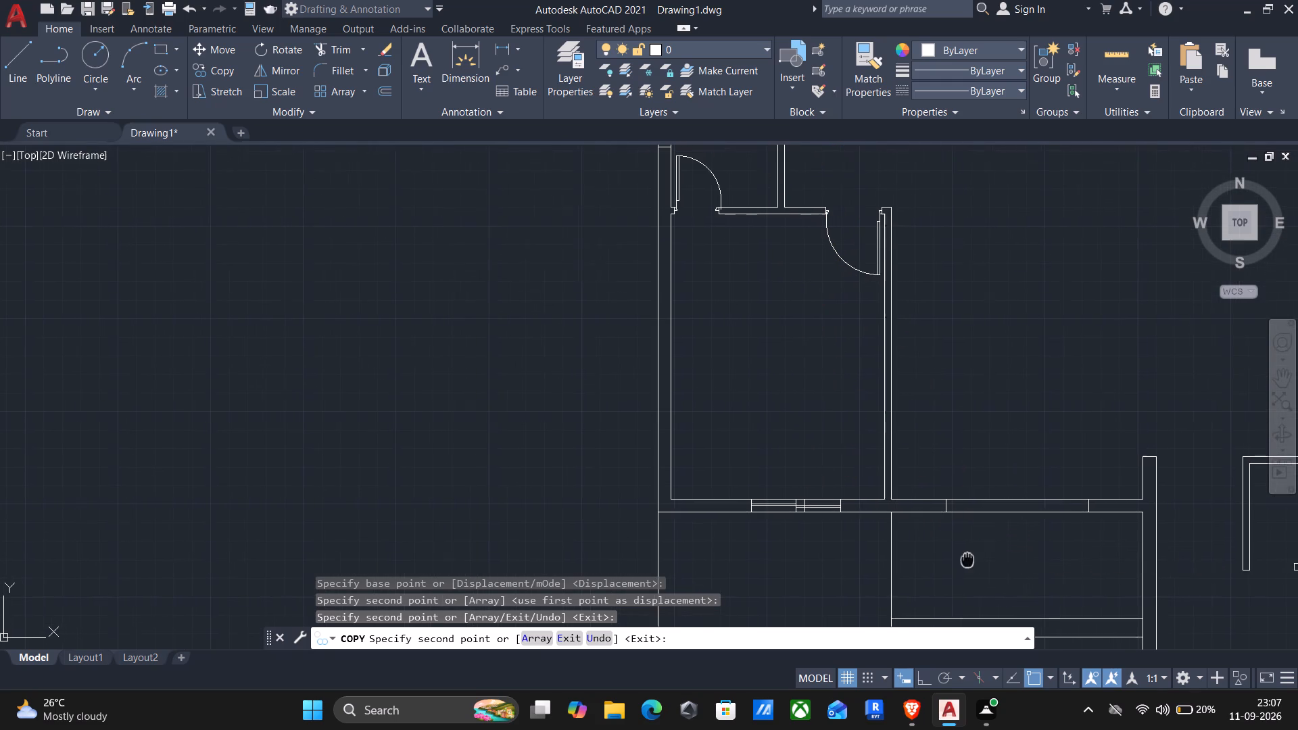
middle_drag(965, 560, 663, 462)
scroll(661, 460, down, 1)
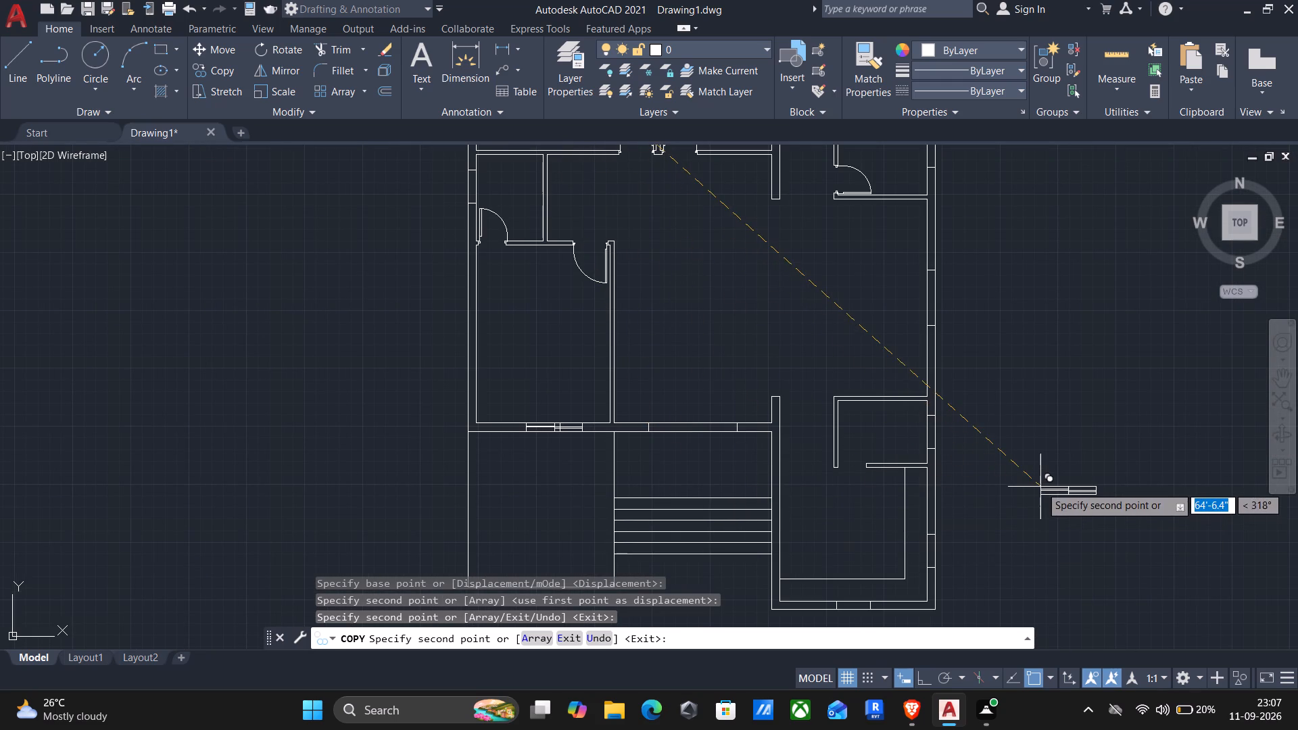
click(1040, 486)
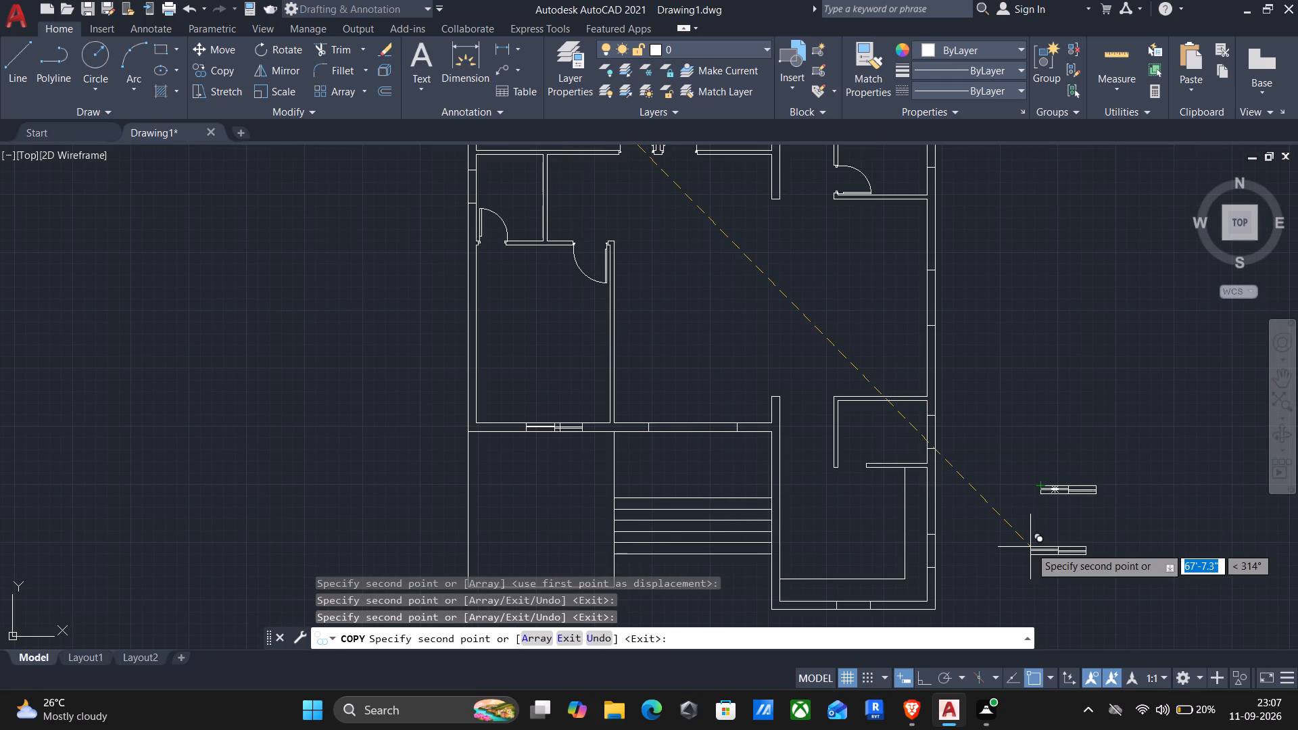
key(Escape)
Erase the old opening edge line crossing the right sash of the lower-left room's bottom window.
scroll(635, 457, up, 1)
scroll(456, 420, up, 3)
scroll(654, 382, up, 2)
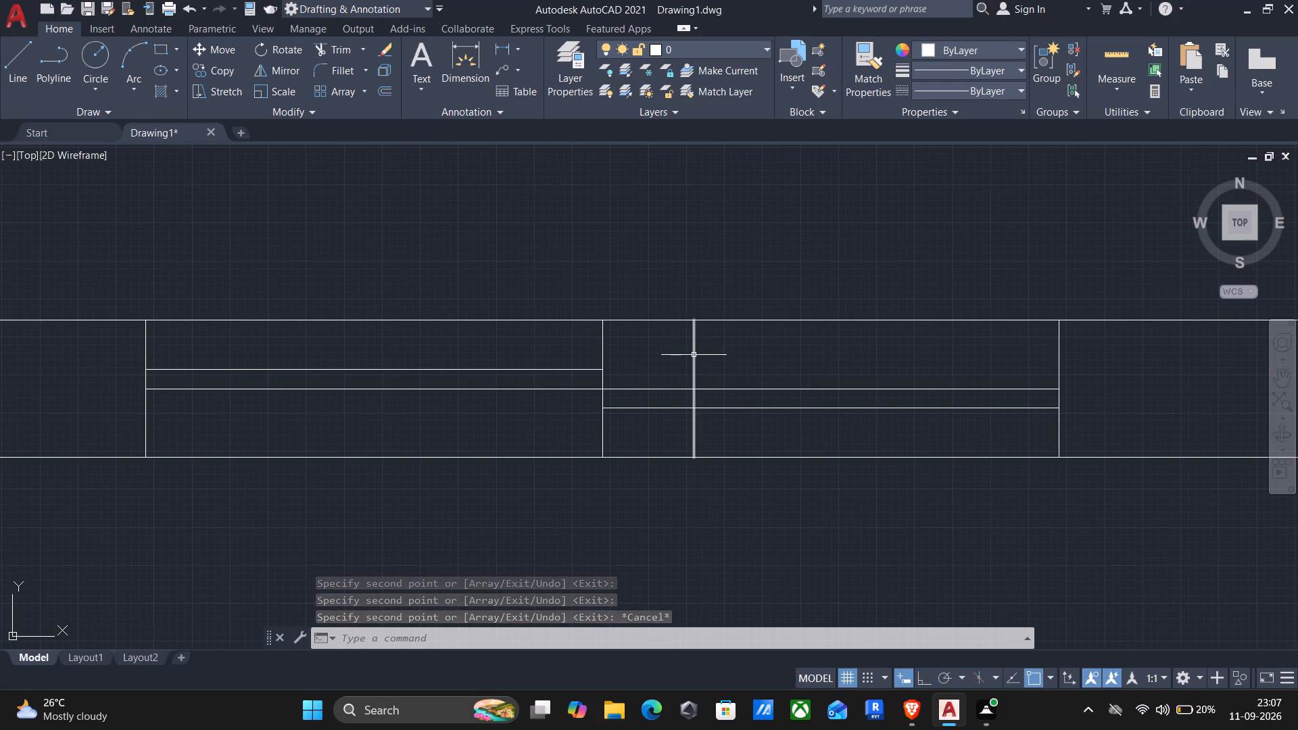
click(694, 355)
key(Delete)
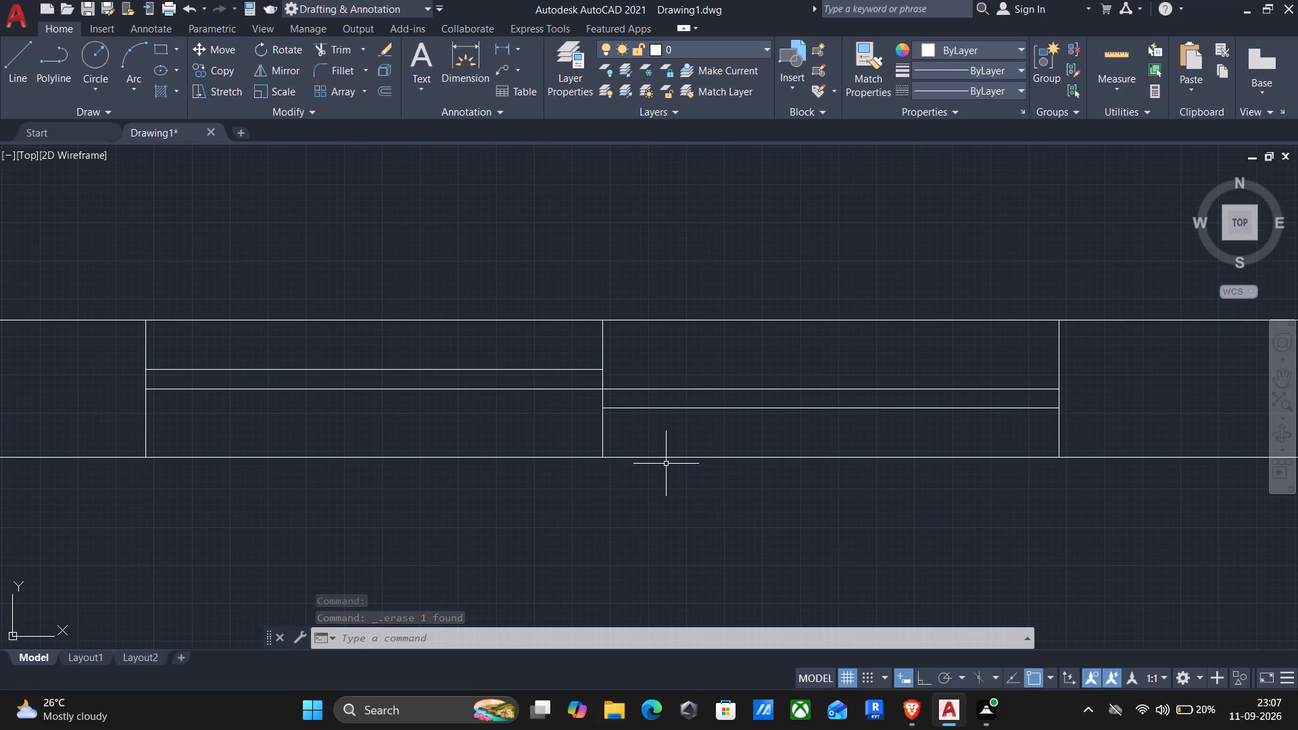
Draw two divider lines across the wall thickness to split the wide opening in the middle room's bottom wall into three sections.
scroll(658, 458, down, 1)
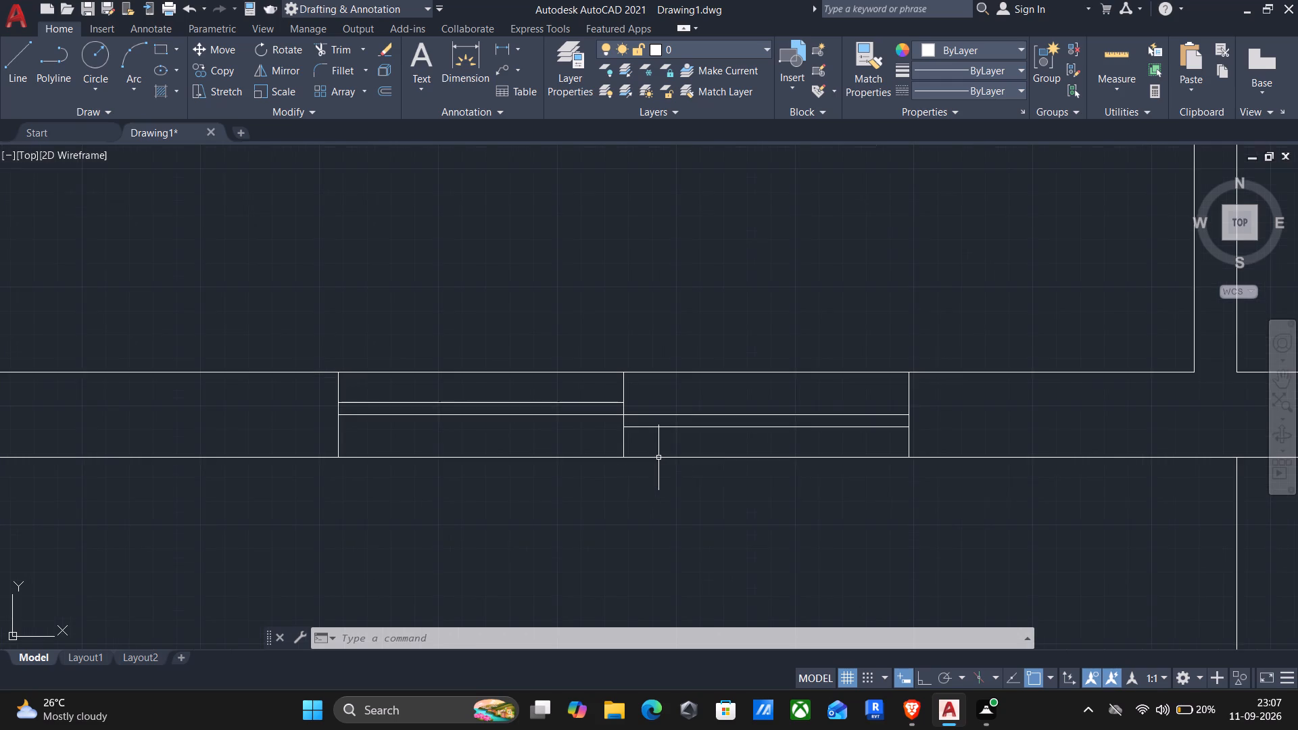
scroll(717, 471, down, 2)
middle_drag(879, 479, 771, 495)
scroll(771, 494, down, 1)
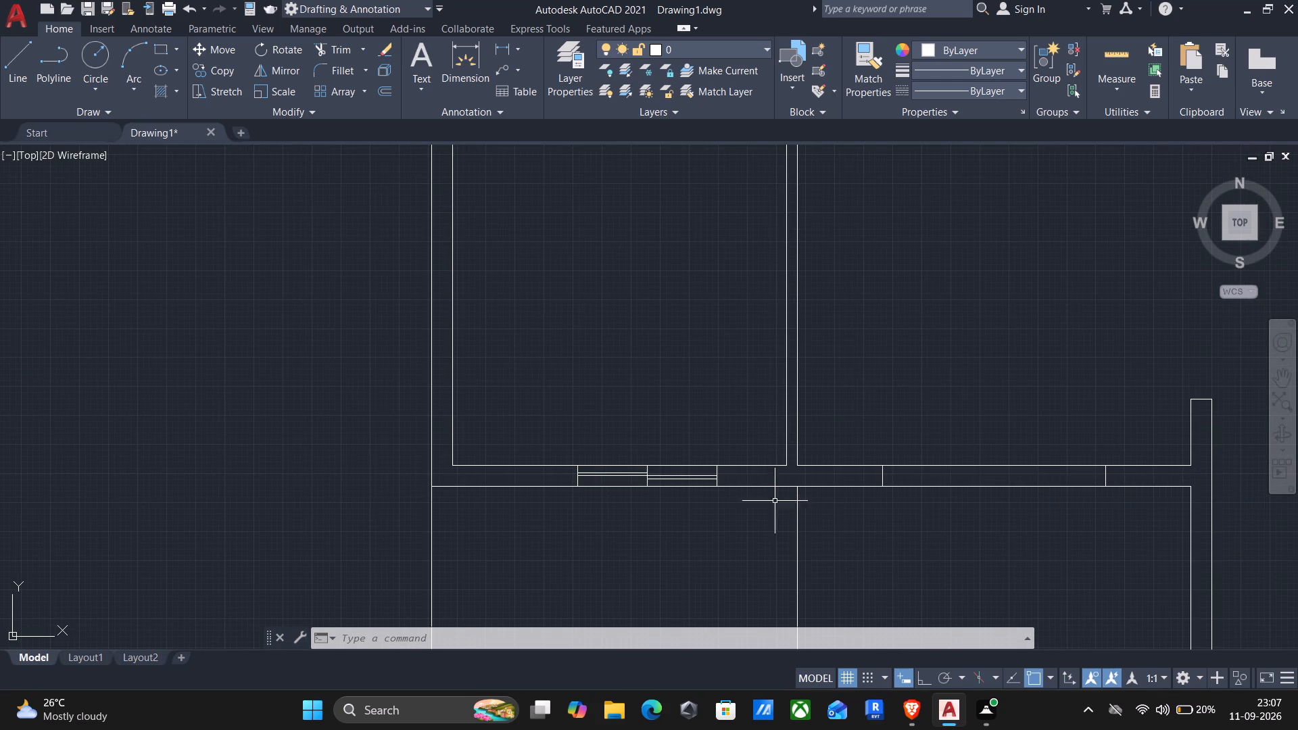
middle_drag(951, 522, 873, 506)
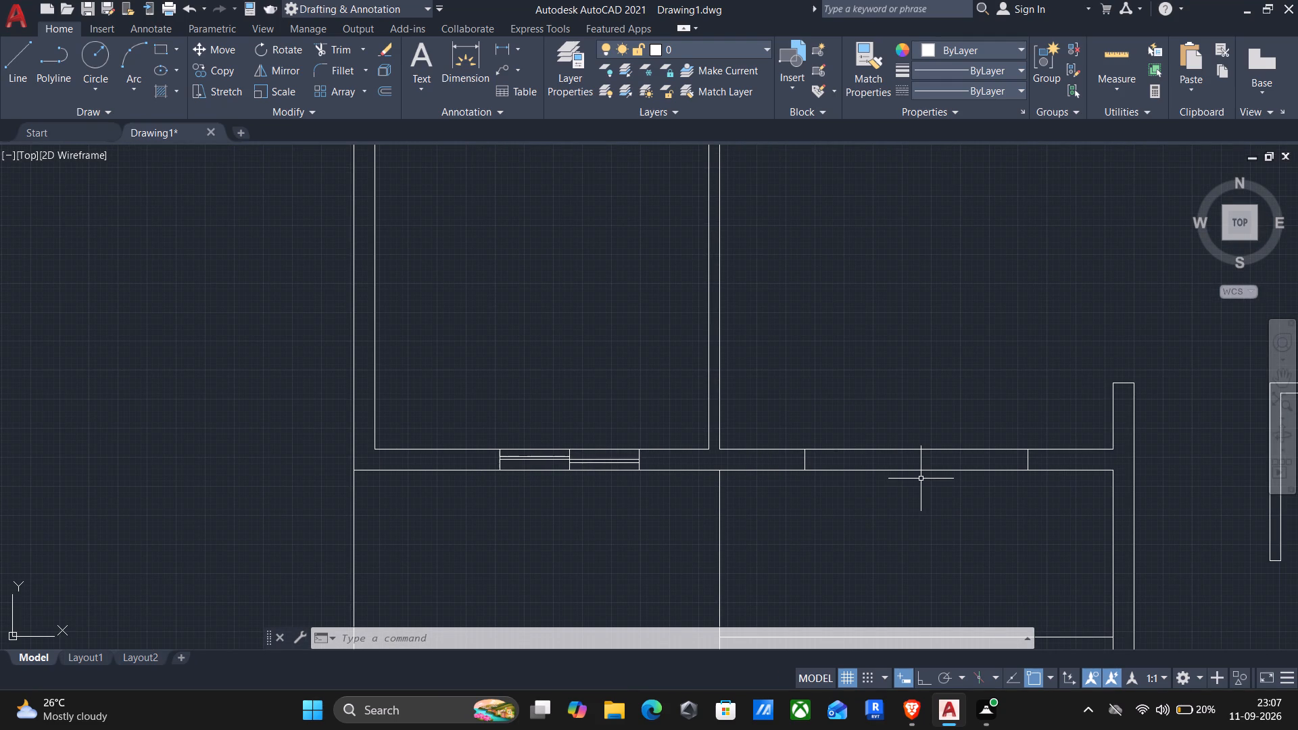
key(l)
key(Return)
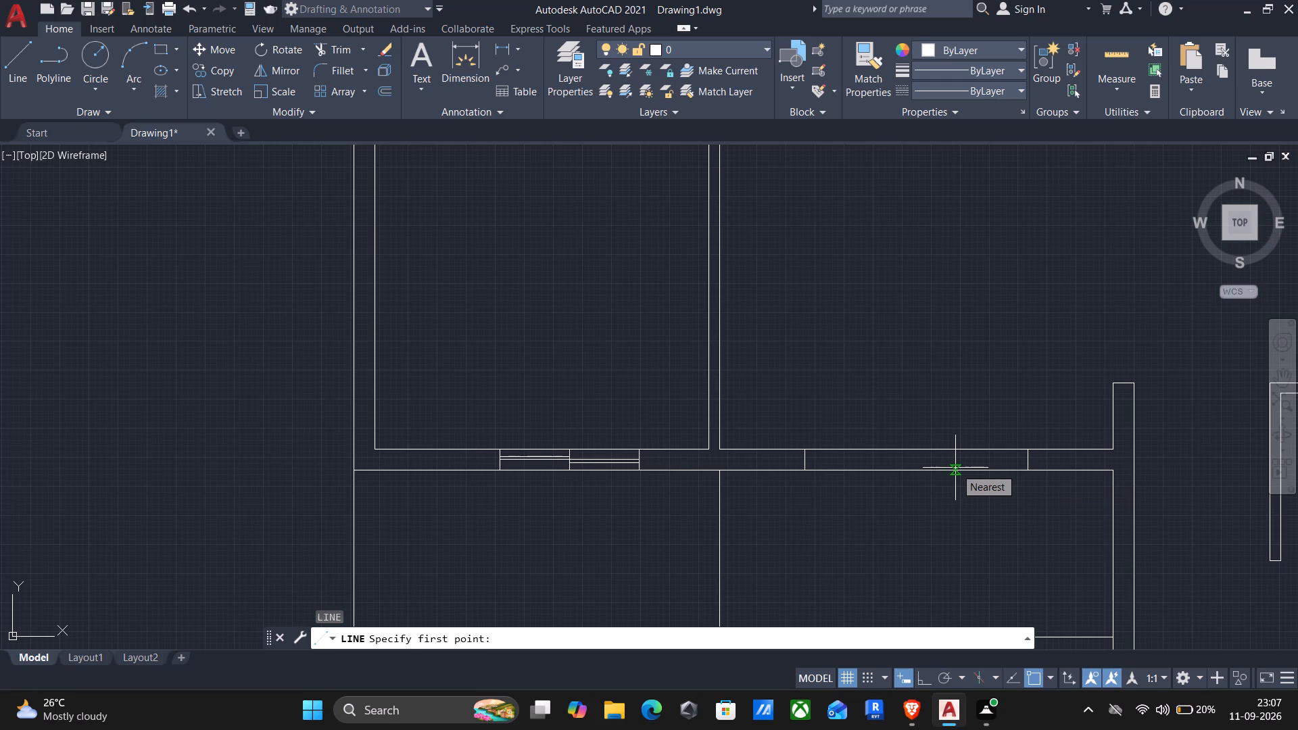
click(960, 468)
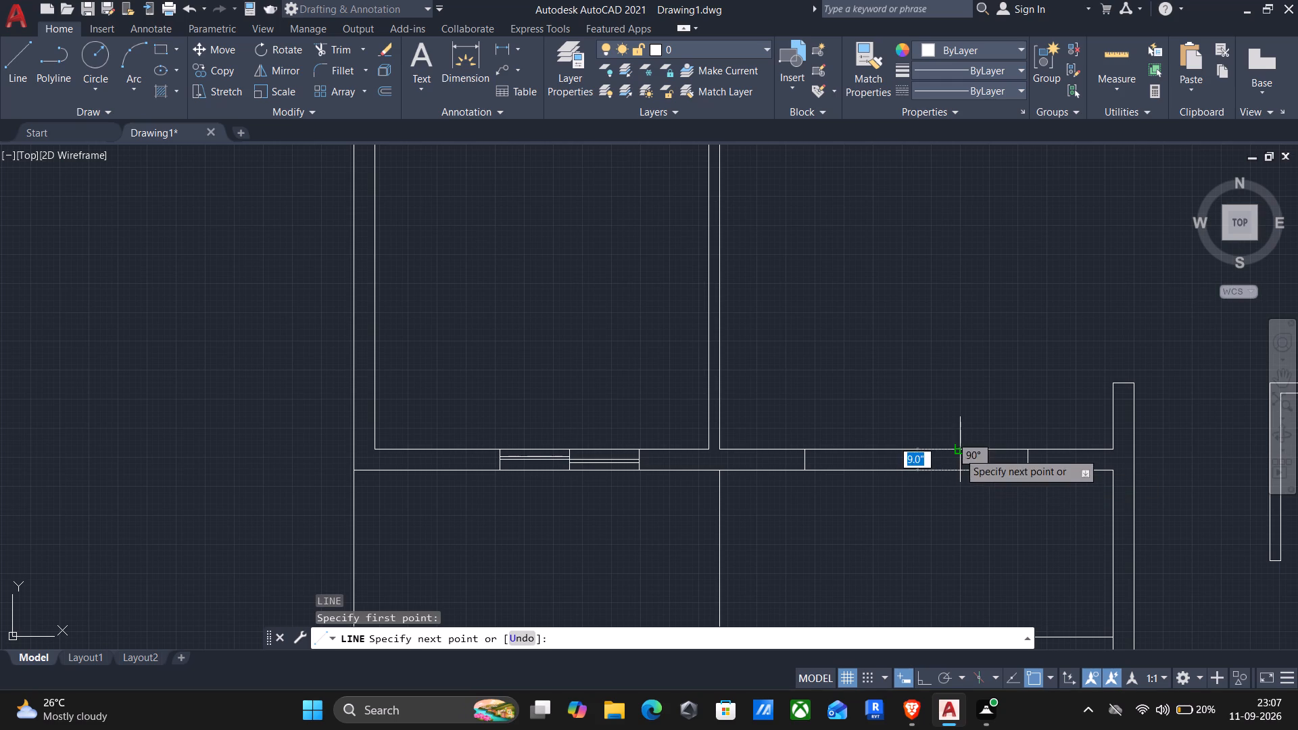
click(959, 452)
key(Return)
key(Return)
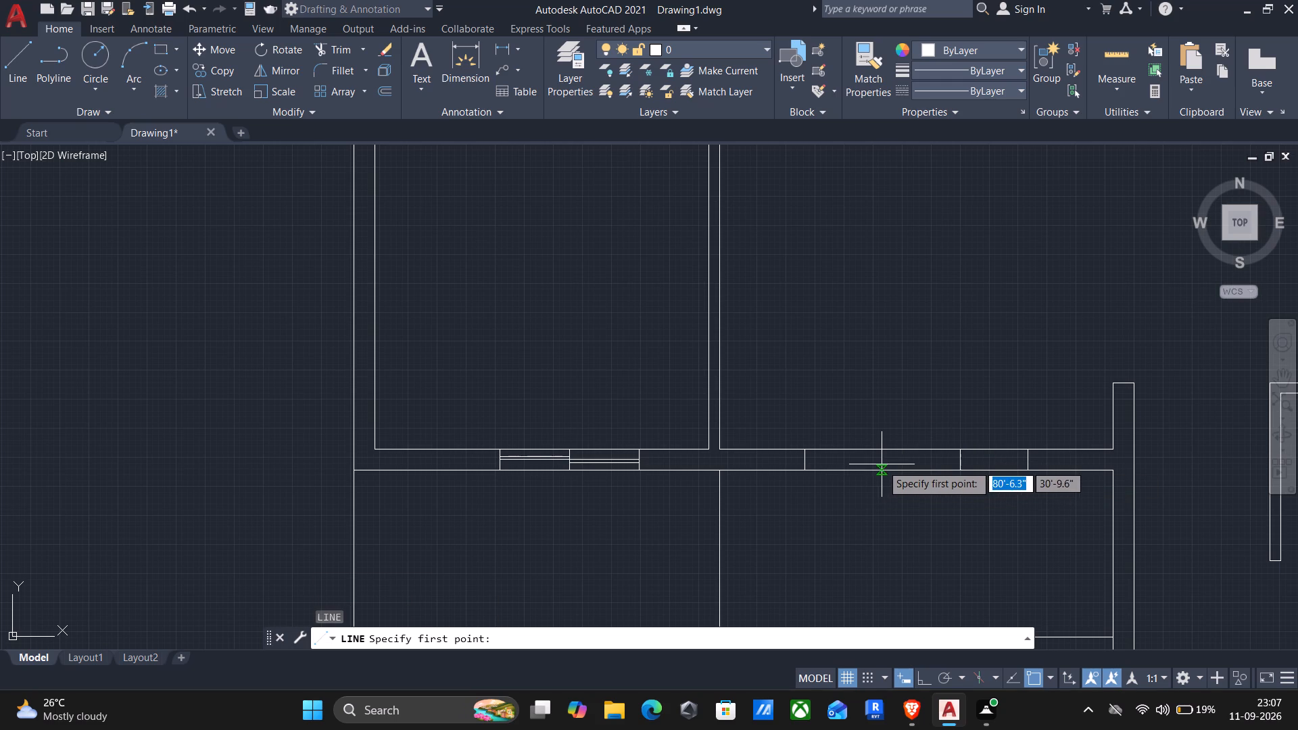
click(875, 472)
click(878, 448)
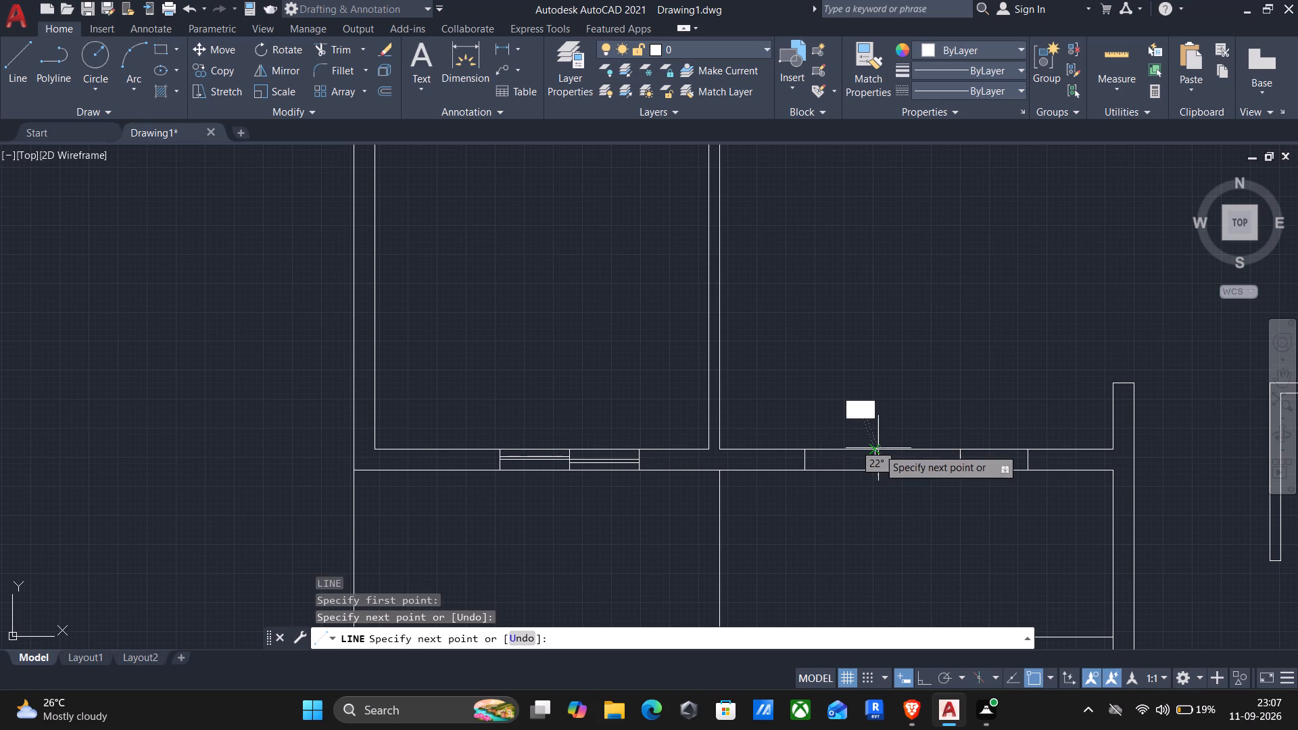
key(Return)
Draw a thin sash rectangle about 2'-6" long across the left section of the middle room's wide bottom-wall opening.
text(rec)
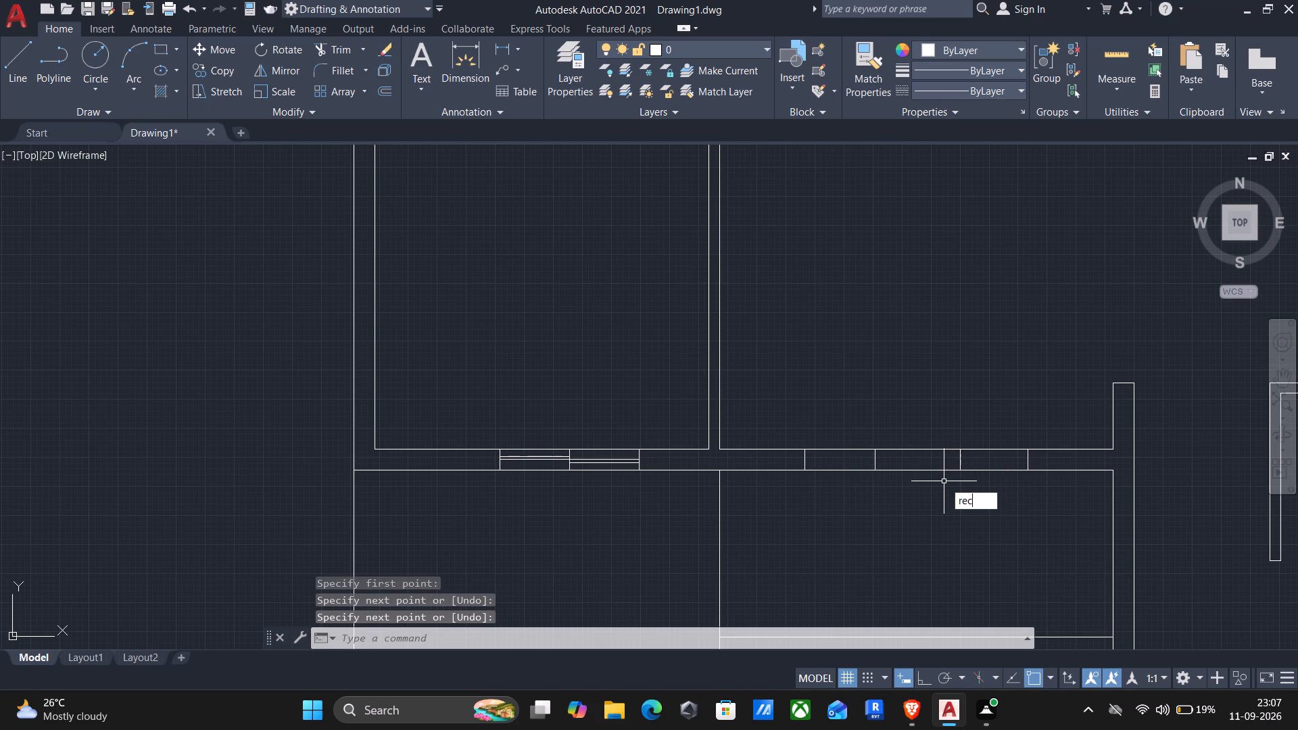
key(Return)
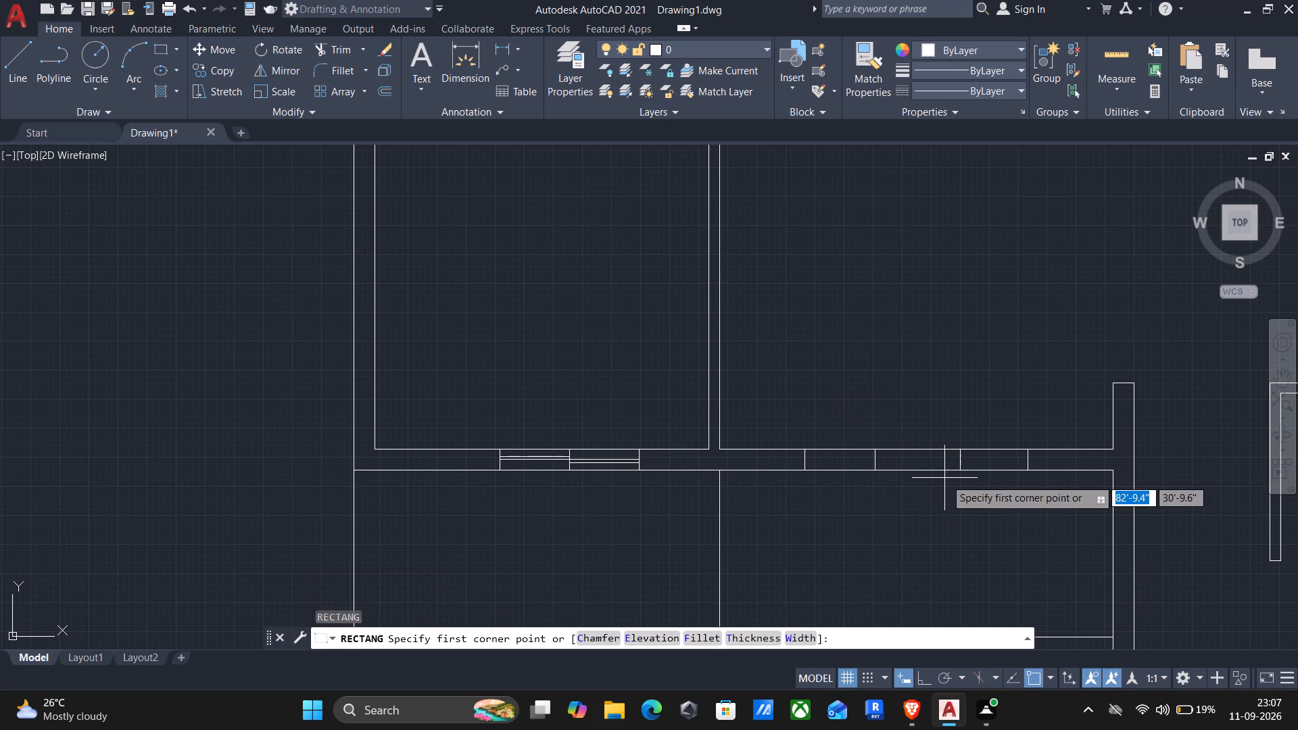
scroll(864, 448, up, 2)
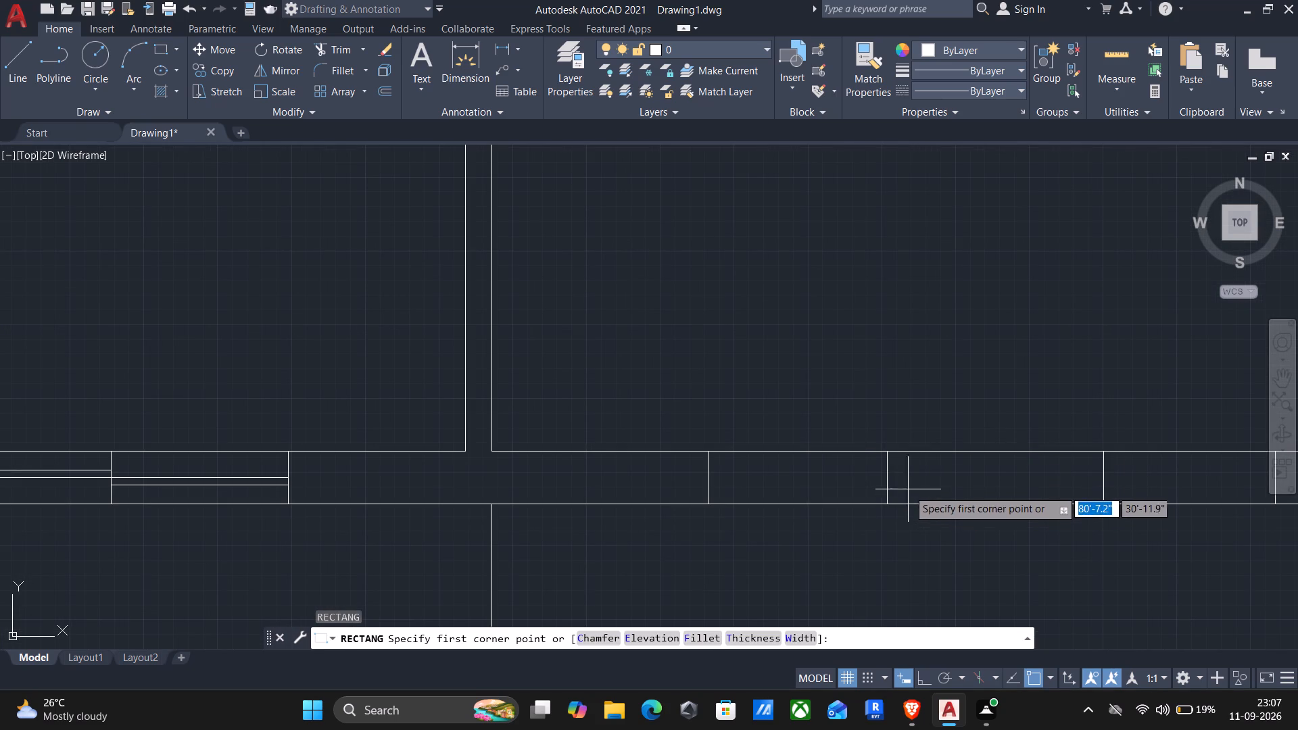
click(888, 479)
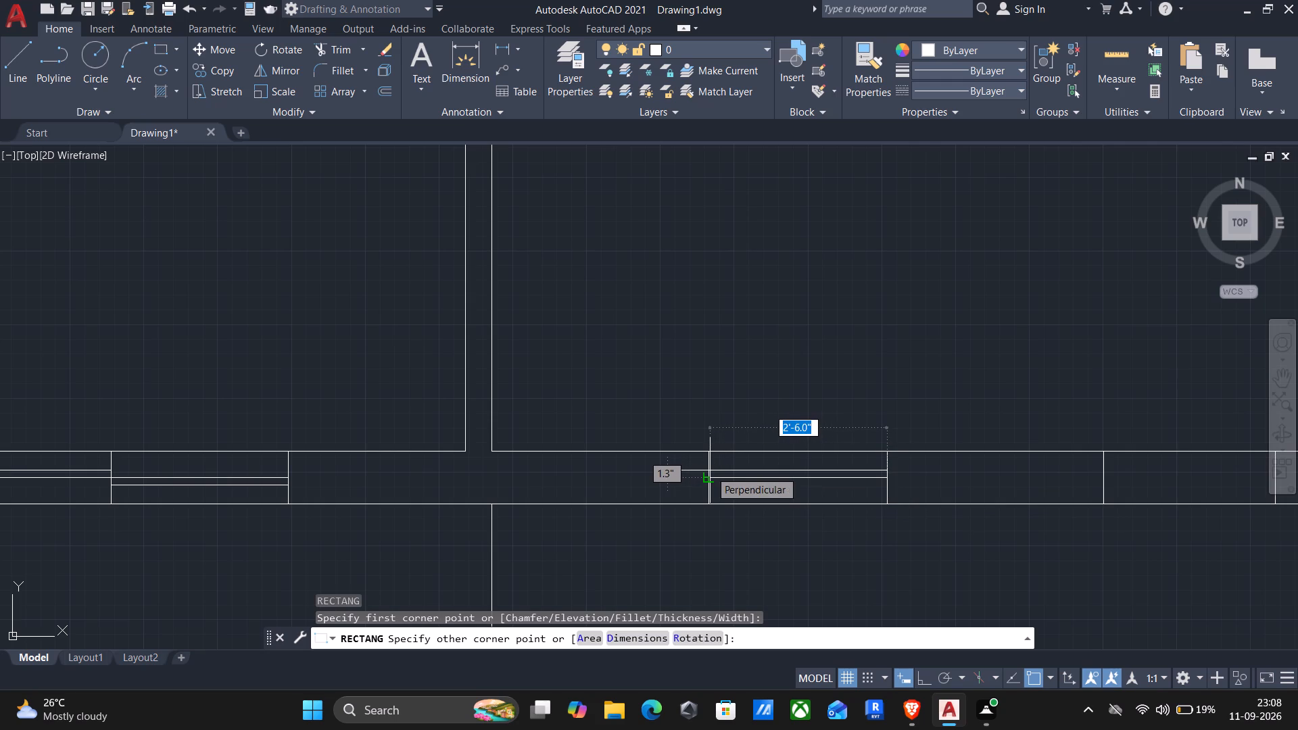
click(706, 468)
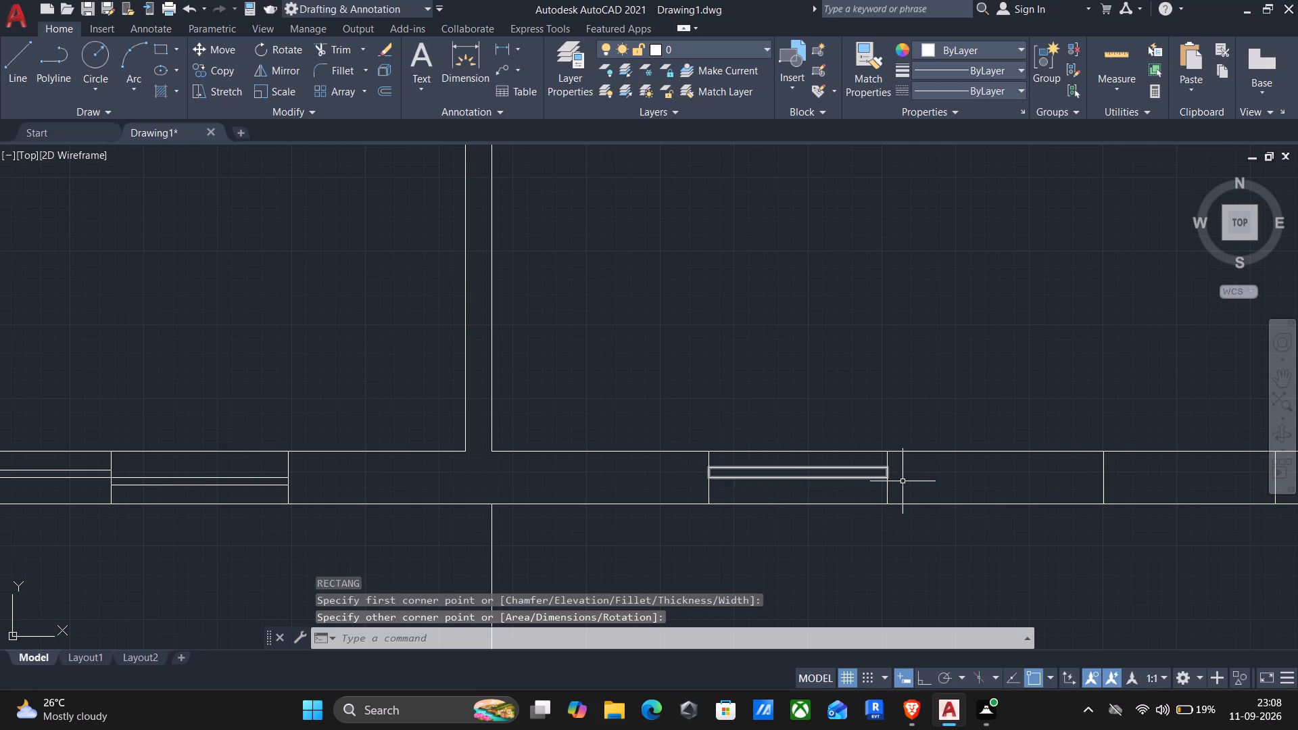
Draw a thin sash rectangle across the middle section, starting from the left sash's lower corner and offset below it.
key(Return)
scroll(881, 489, up, 3)
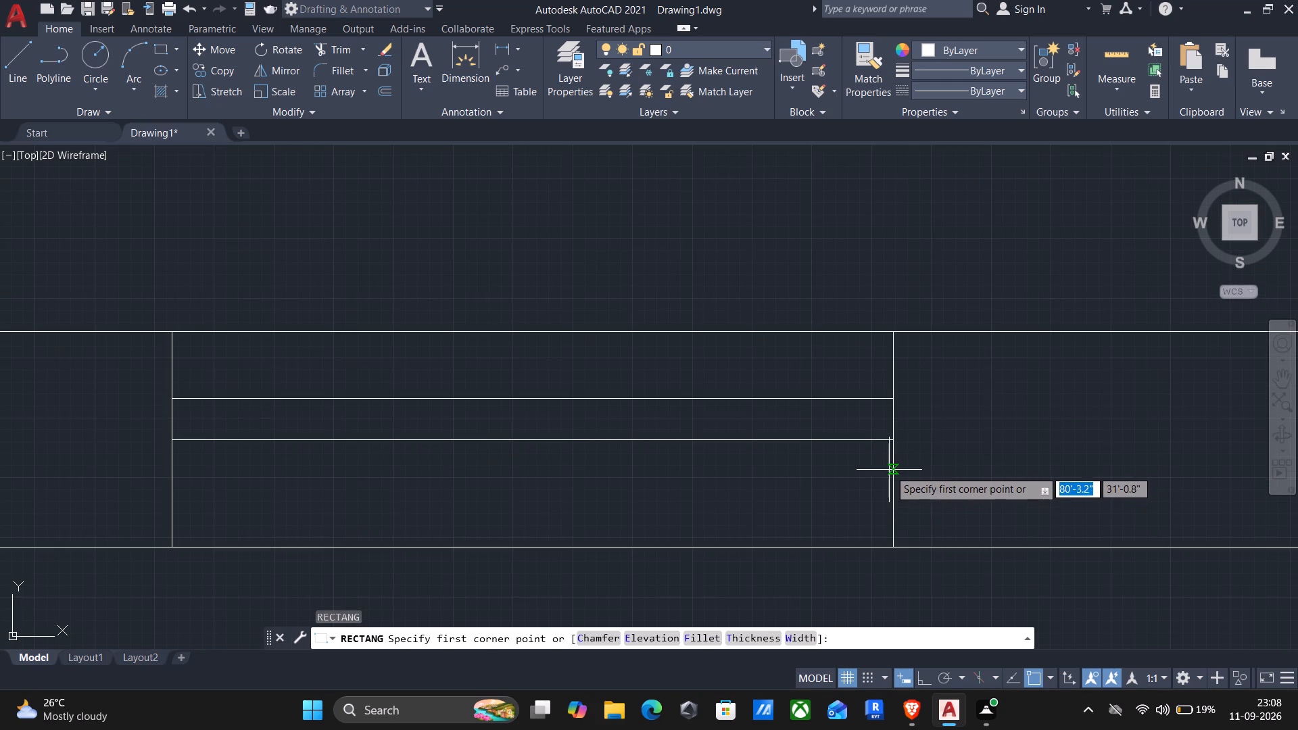
click(893, 439)
scroll(971, 468, down, 2)
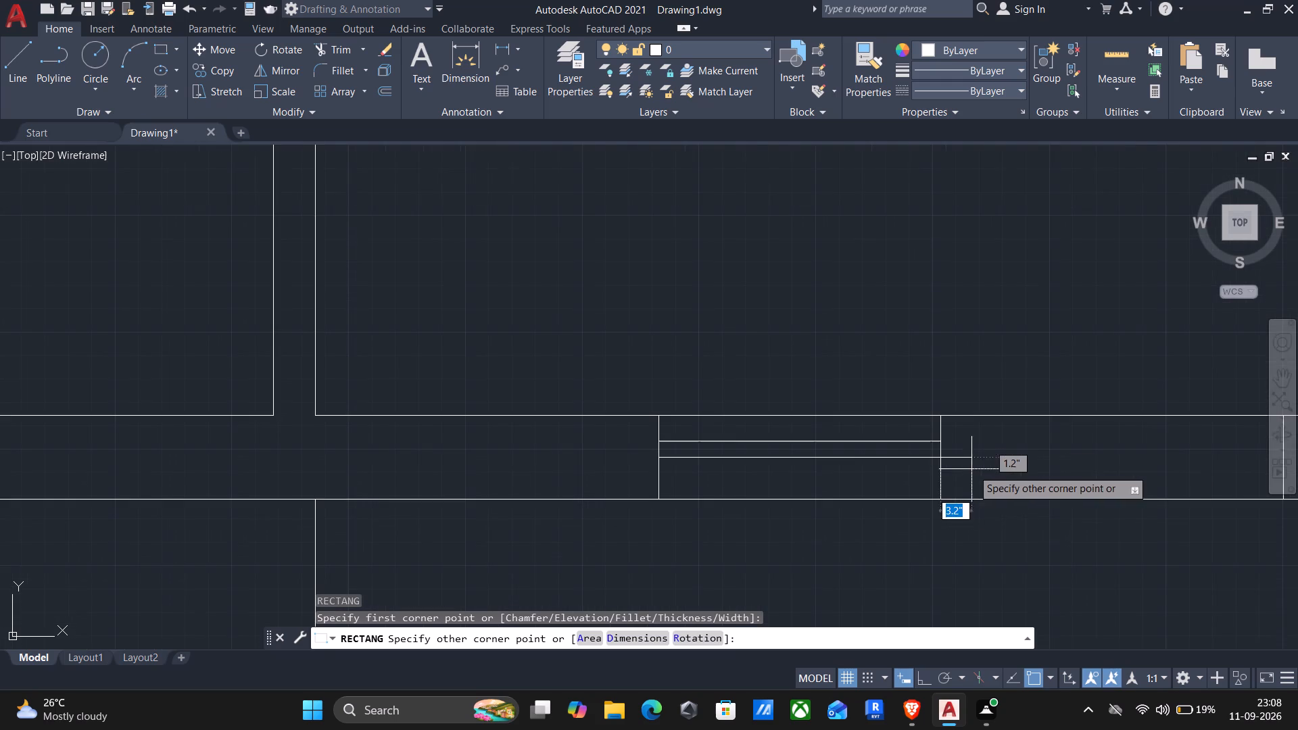
scroll(1105, 479, down, 1)
middle_drag(1104, 482, 1001, 494)
scroll(1103, 504, up, 3)
click(1122, 433)
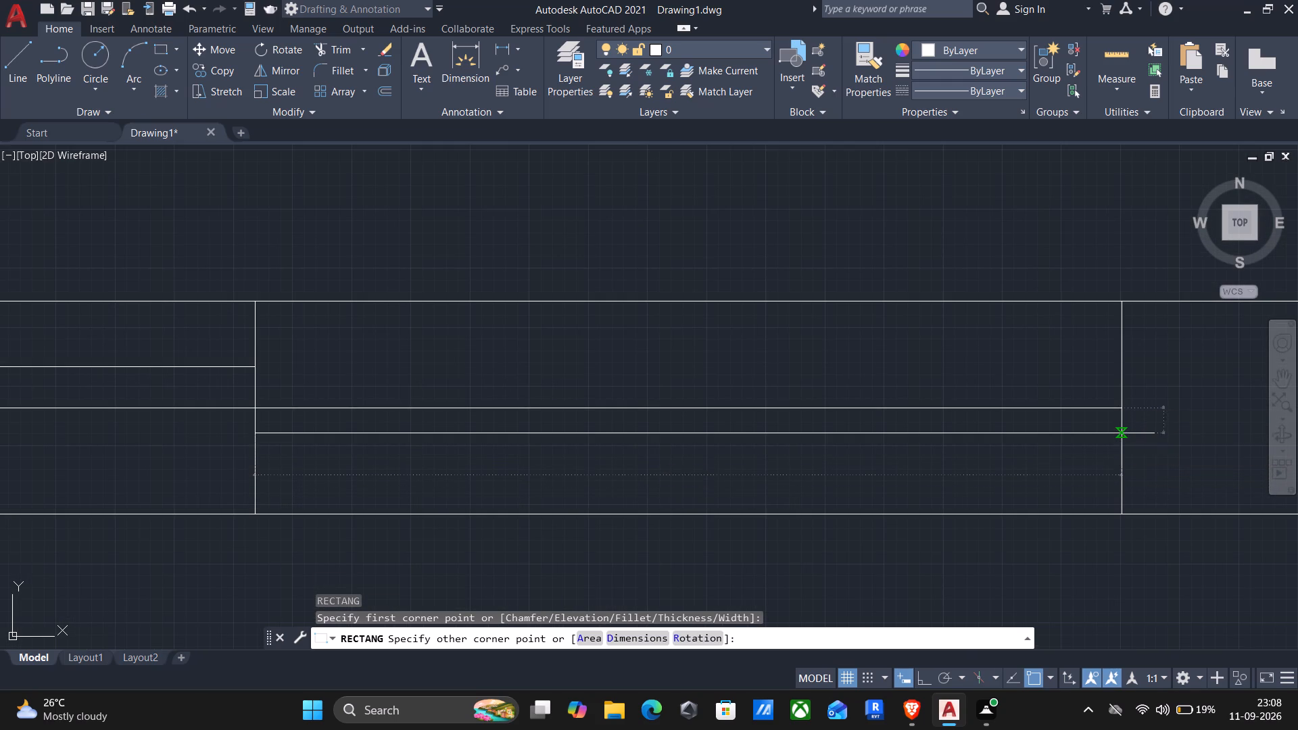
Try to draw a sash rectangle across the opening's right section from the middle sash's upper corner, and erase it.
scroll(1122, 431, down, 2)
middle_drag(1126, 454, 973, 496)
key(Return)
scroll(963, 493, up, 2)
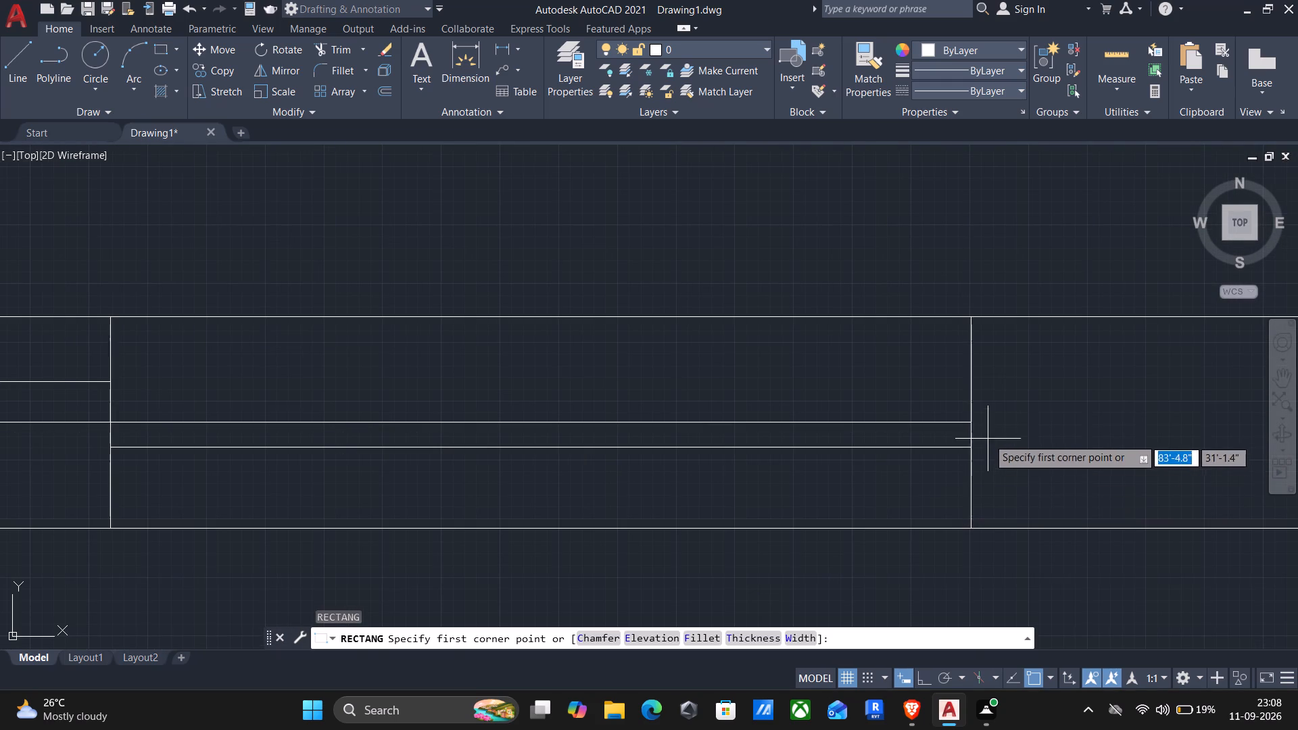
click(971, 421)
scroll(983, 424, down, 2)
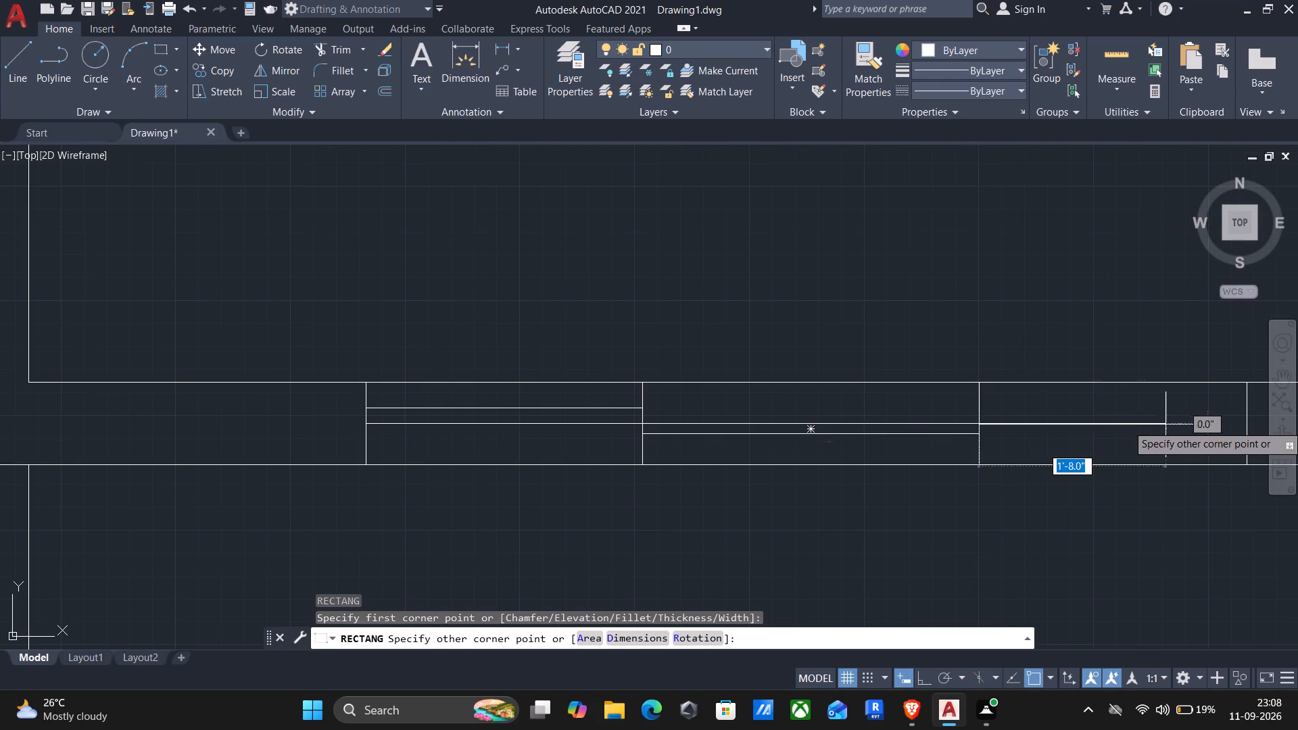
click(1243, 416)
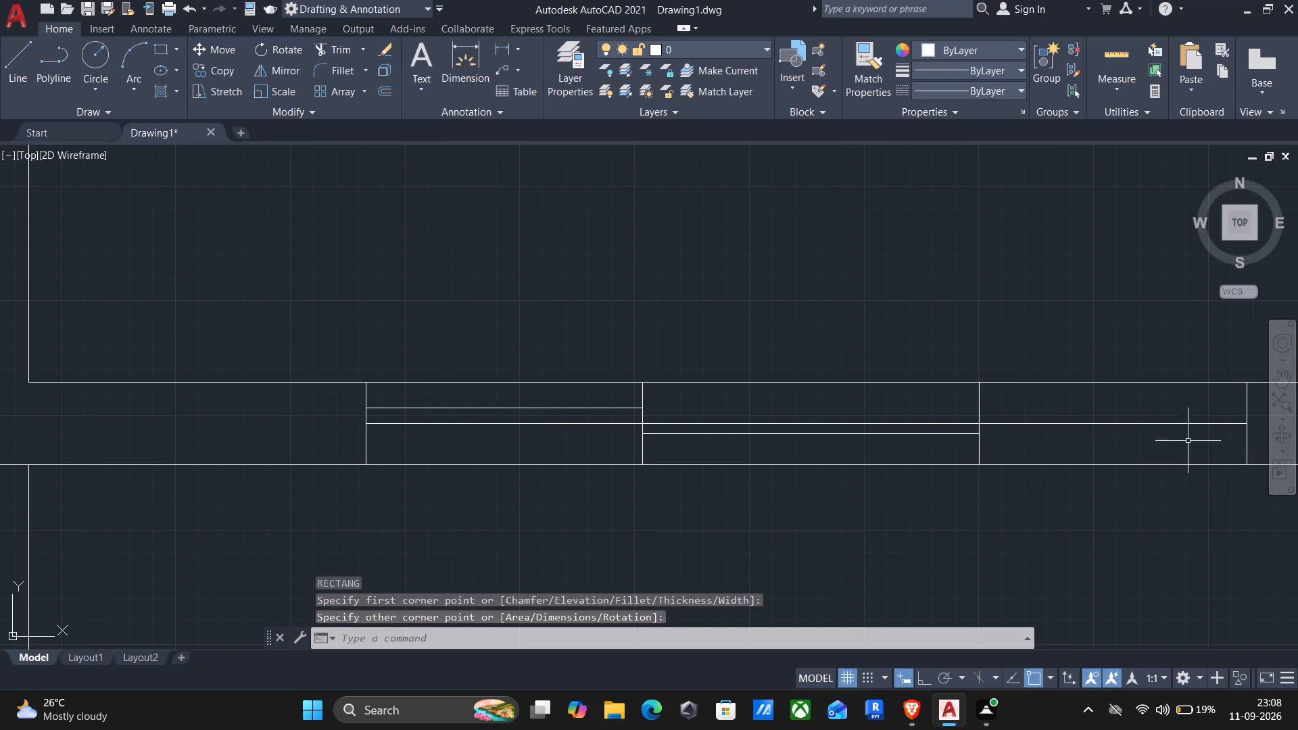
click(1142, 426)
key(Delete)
Draw a thin sash rectangle about 2'-5" long across the opening's right section, starting from the middle sash's upper corner.
text(re)
key(c)
key(Return)
scroll(930, 406, up, 1)
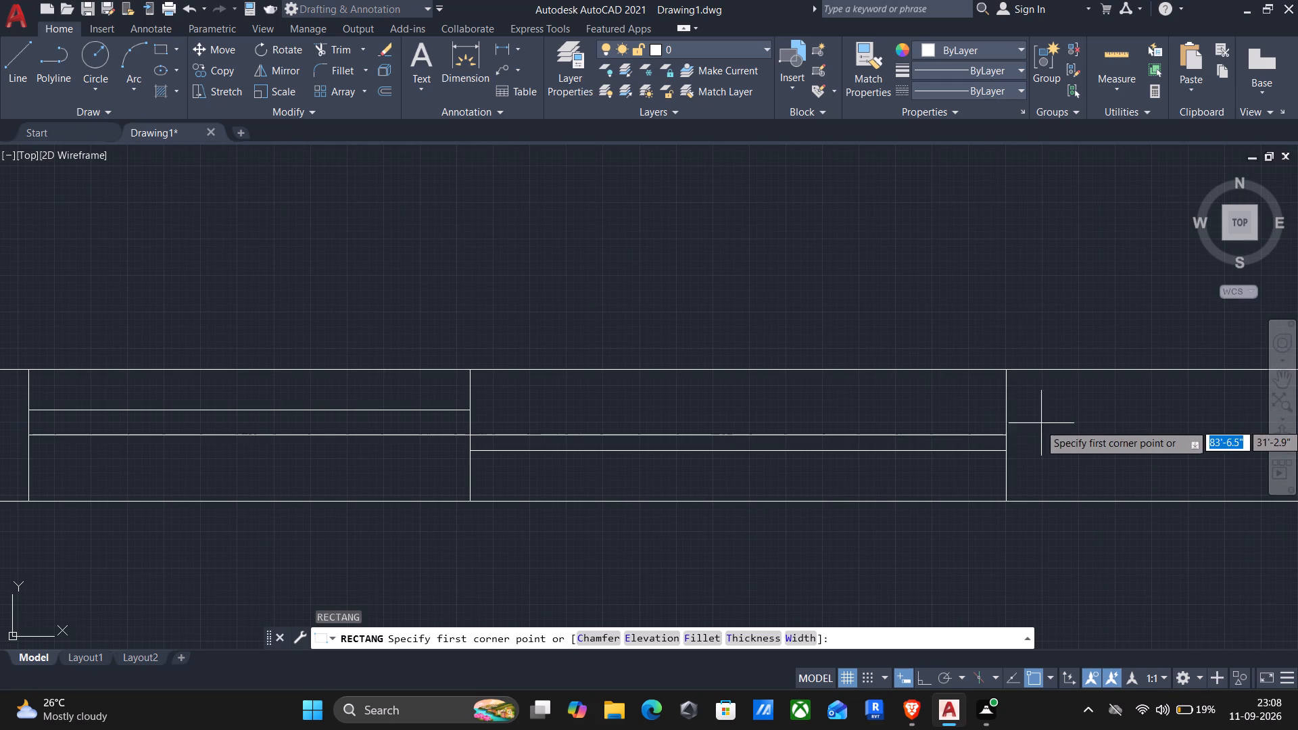
click(1005, 437)
scroll(1019, 436, down, 1)
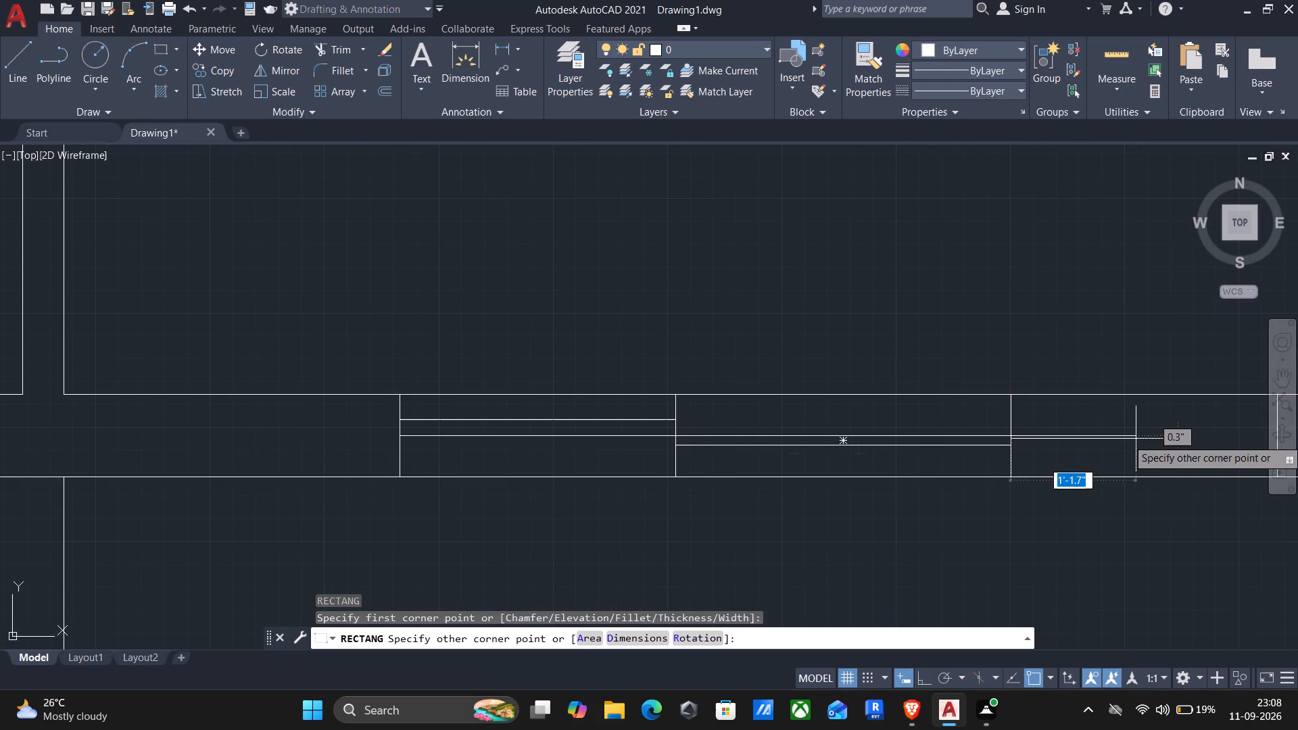
middle_drag(1136, 444, 988, 514)
middle_click(988, 514)
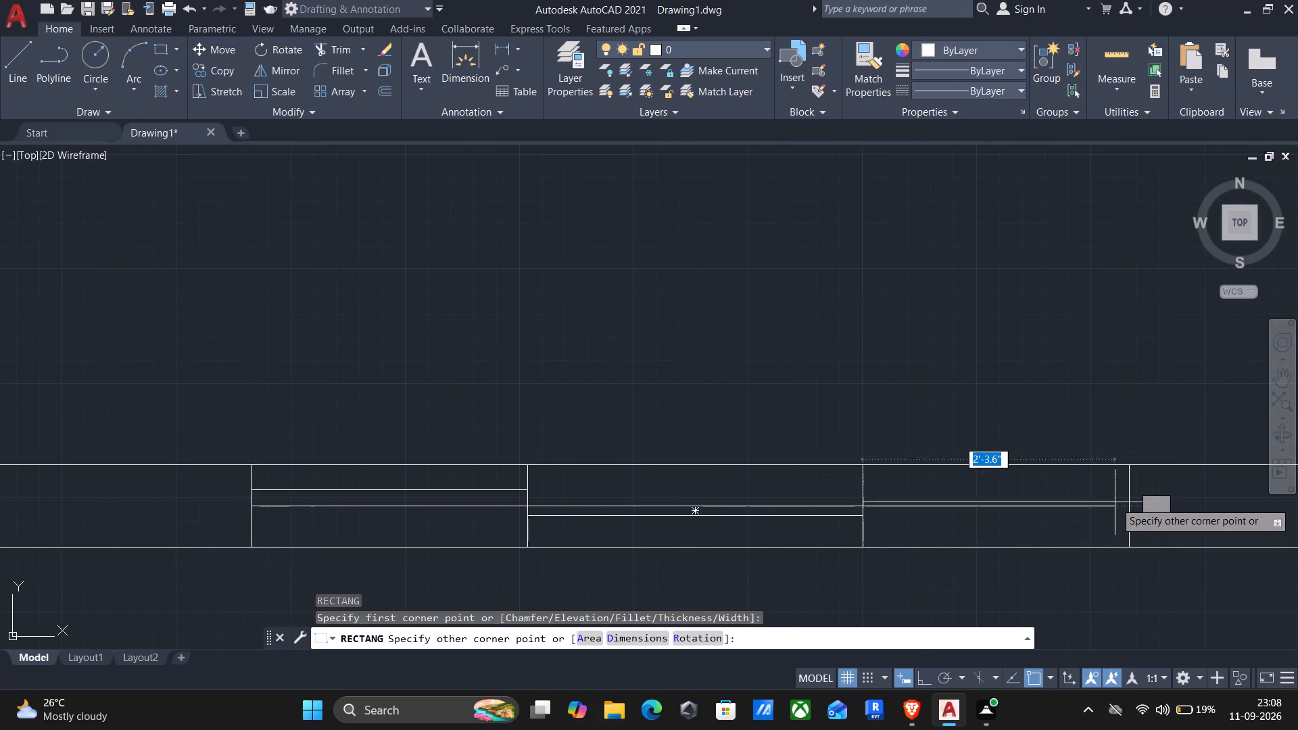
scroll(1134, 505, up, 3)
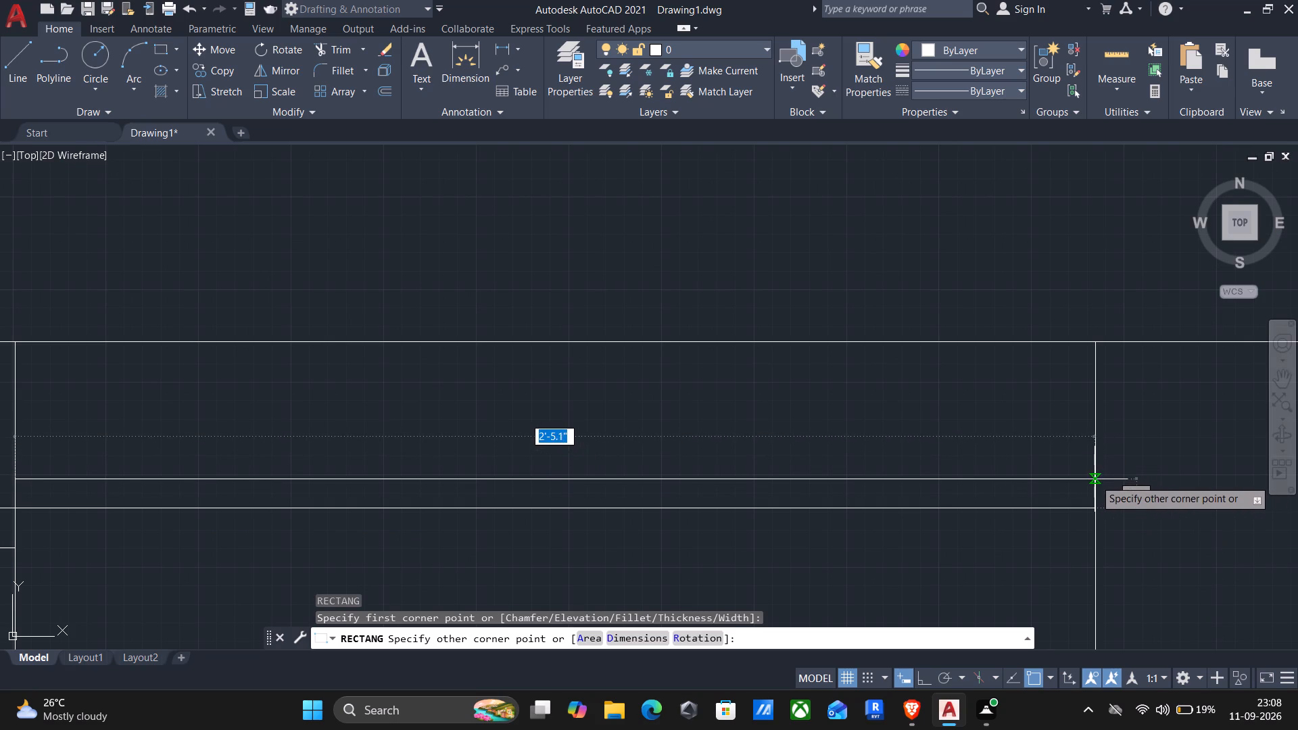
click(1095, 479)
Rotate the spare two-sash window outside the right outer wall to vertical, 270° about its lower-left corner.
scroll(1093, 480, down, 5)
middle_drag(1063, 541, 1114, 475)
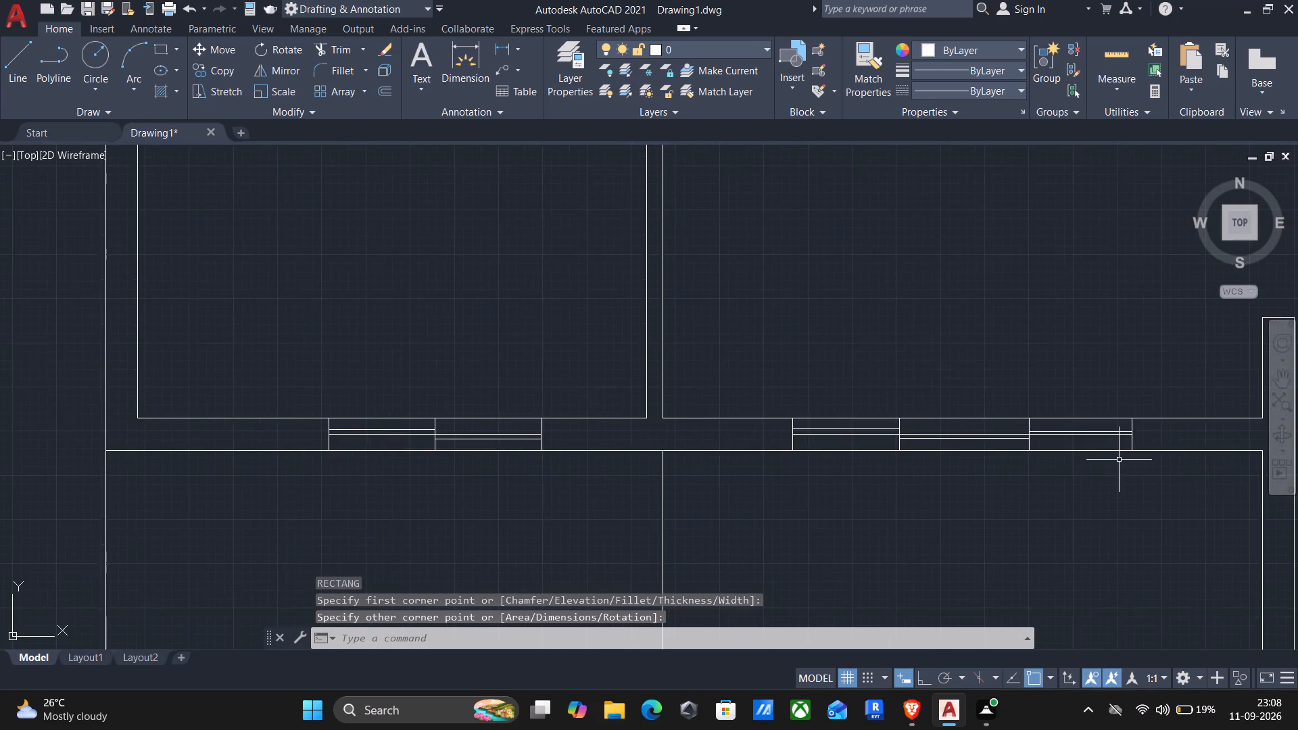
scroll(1119, 462, down, 2)
middle_drag(1113, 512, 464, 374)
middle_drag(678, 487, 676, 488)
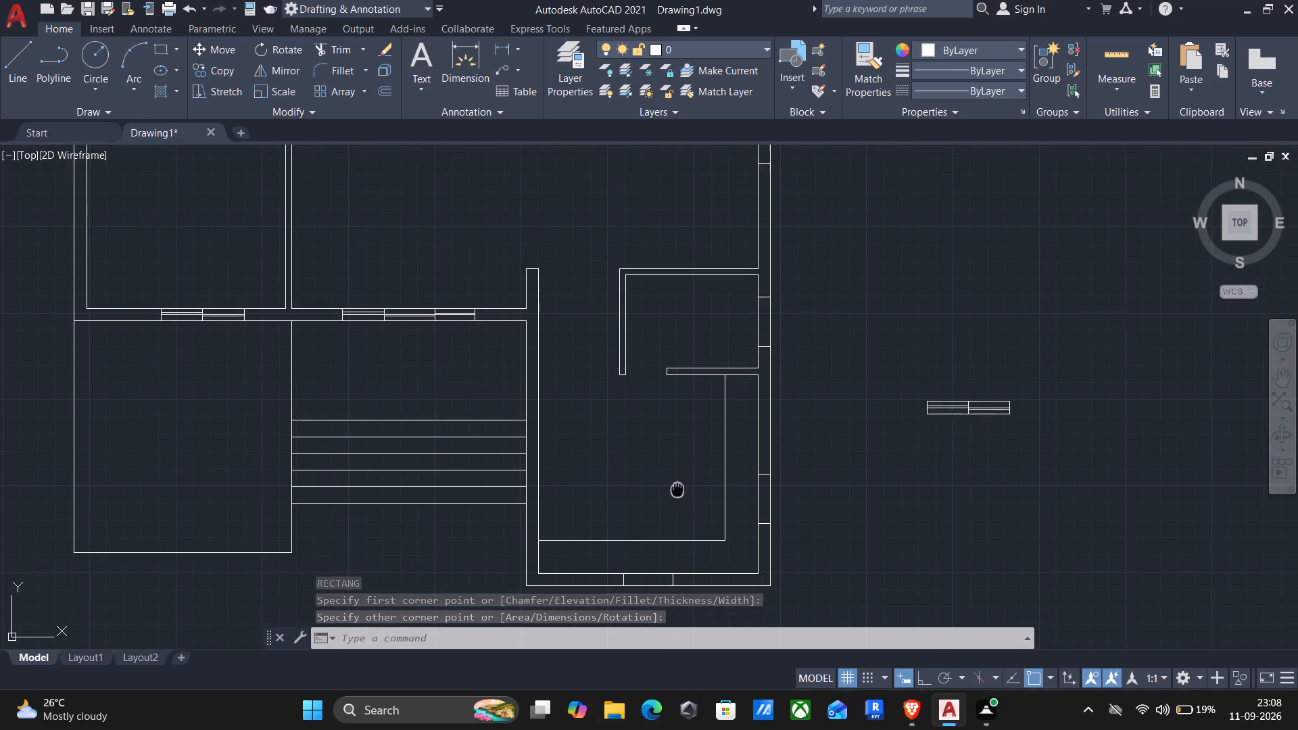
middle_drag(676, 488, 671, 449)
scroll(677, 438, down, 1)
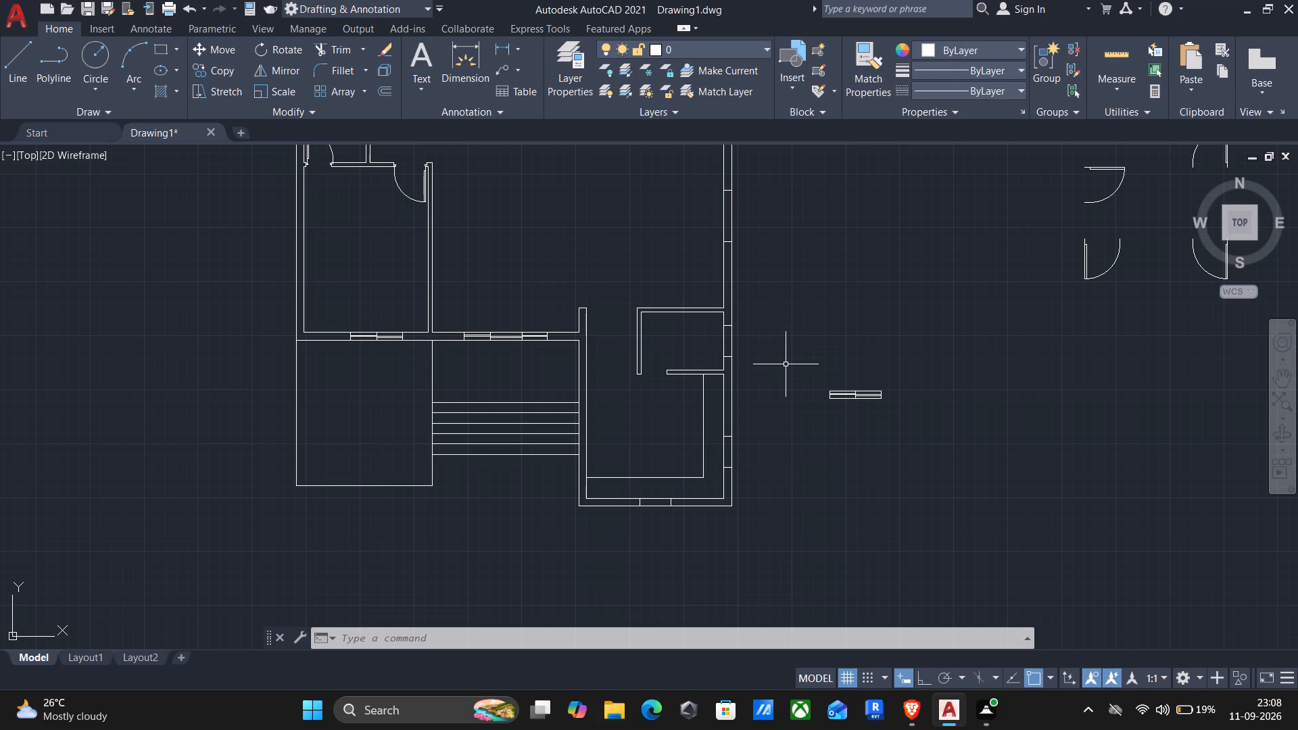
click(786, 364)
click(948, 425)
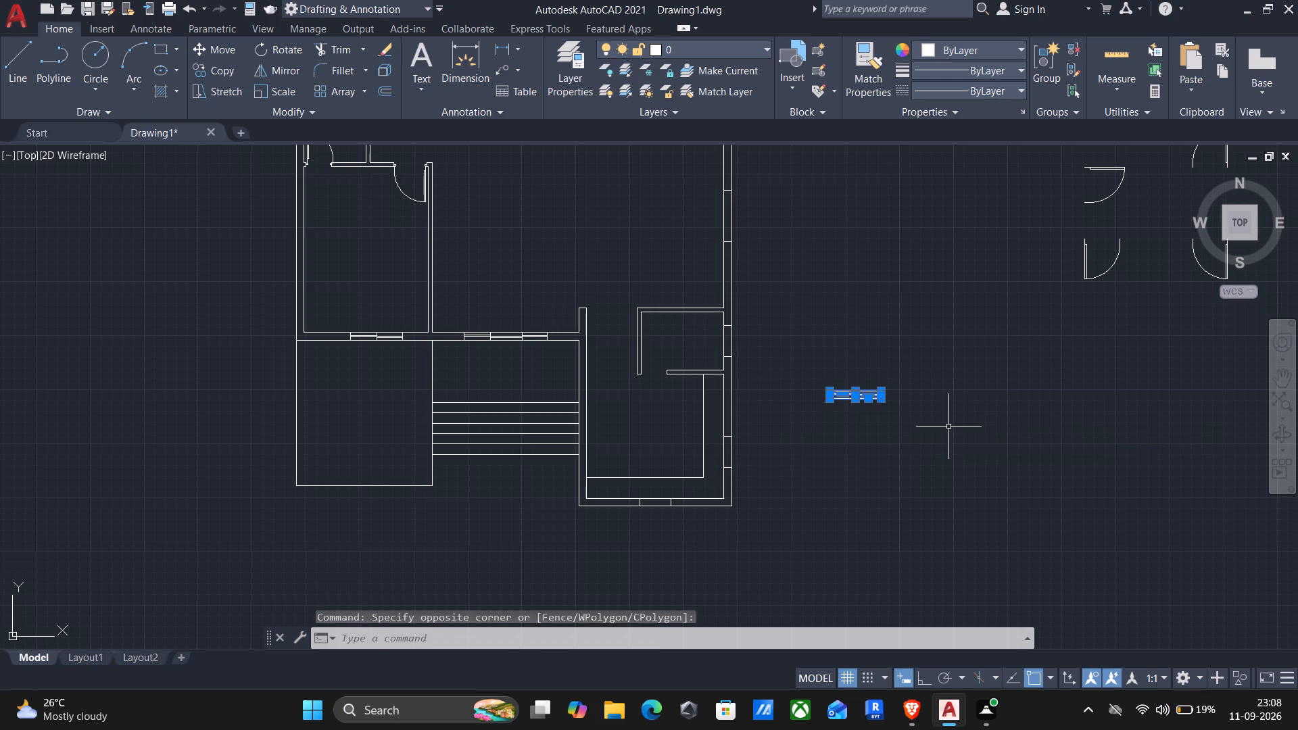
key(r)
key(o)
key(Return)
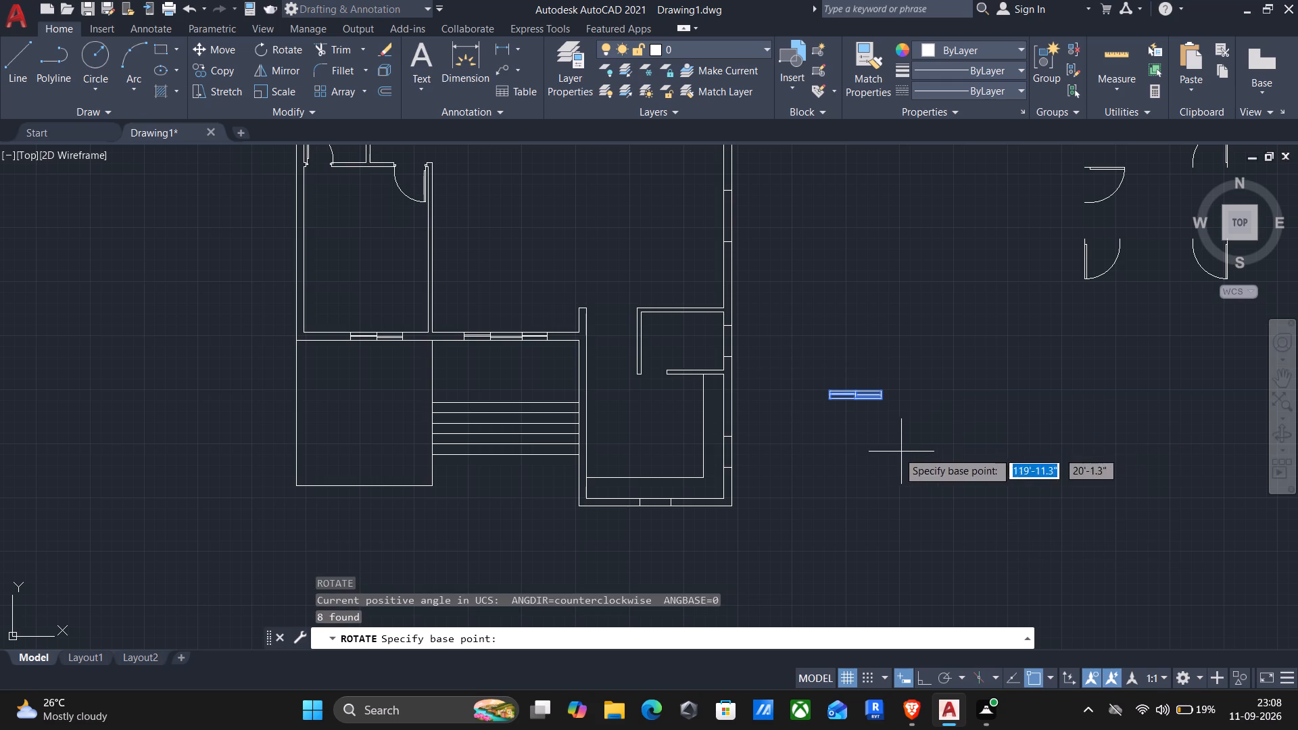
click(833, 404)
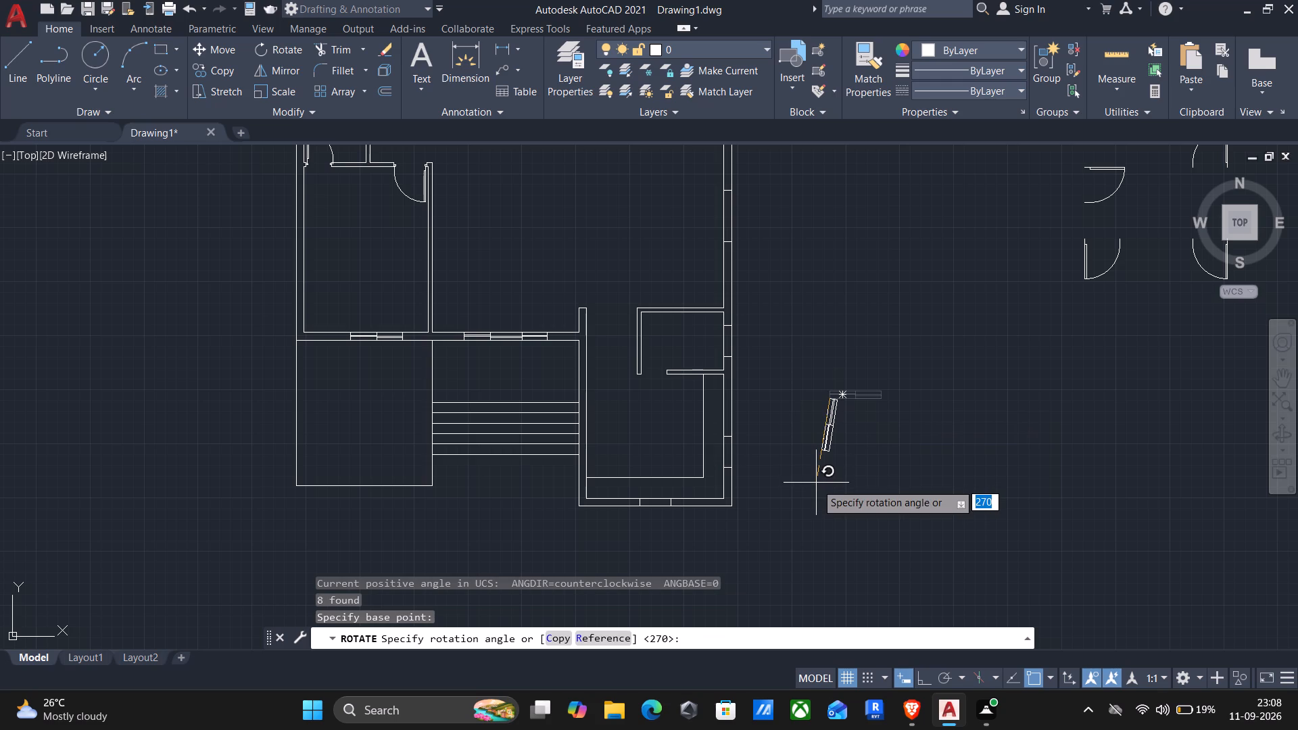
key(F8)
click(822, 502)
Move the vertical two-sash window by its upper-left corner into the opening in the right outer wall beside the large central room.
click(821, 387)
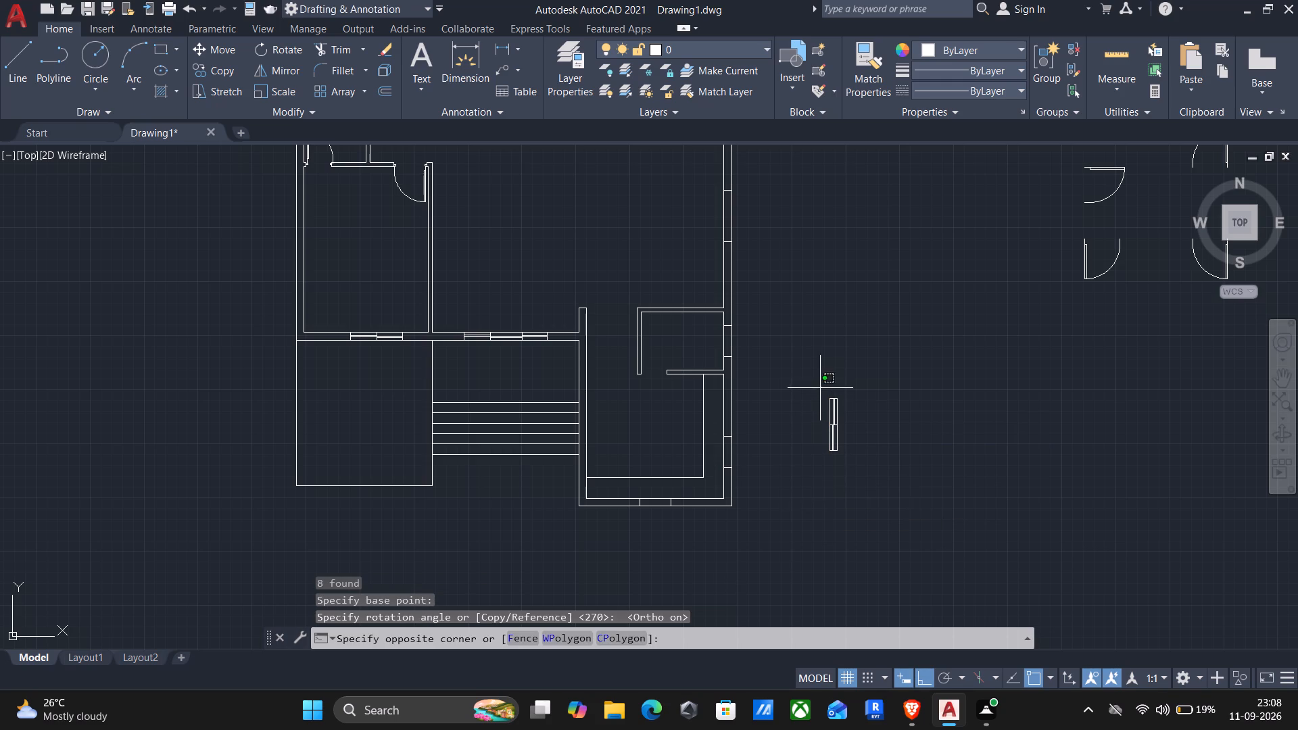
click(920, 494)
key(m)
key(Return)
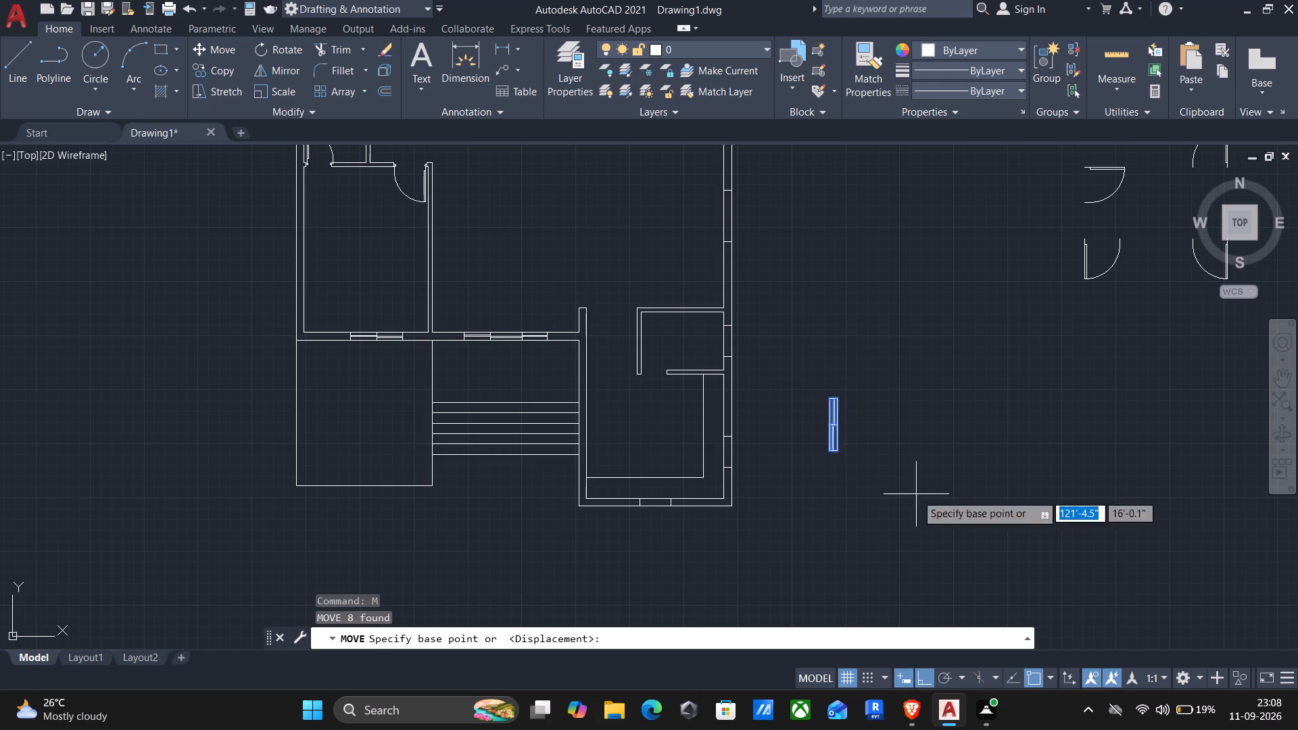
scroll(796, 396, up, 3)
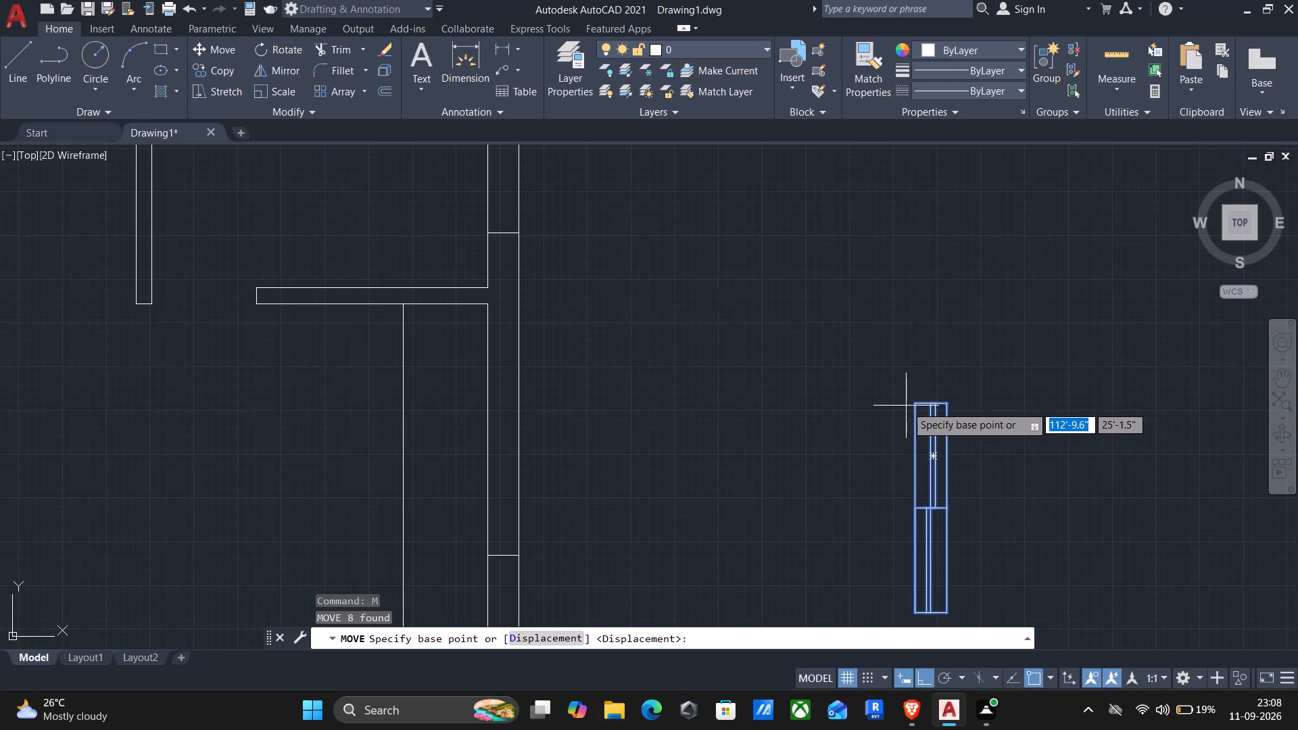
click(915, 406)
key(F8)
scroll(814, 344, down, 1)
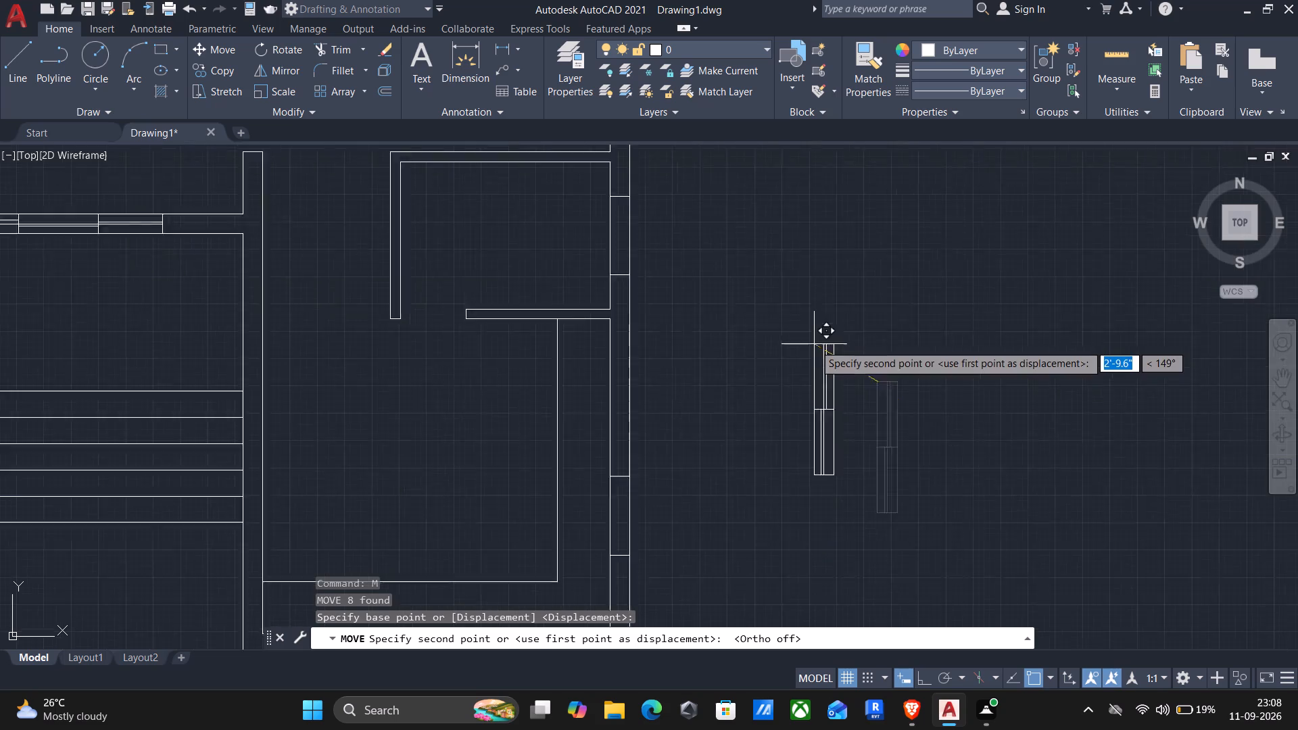
scroll(814, 344, down, 1)
middle_drag(793, 328, 775, 520)
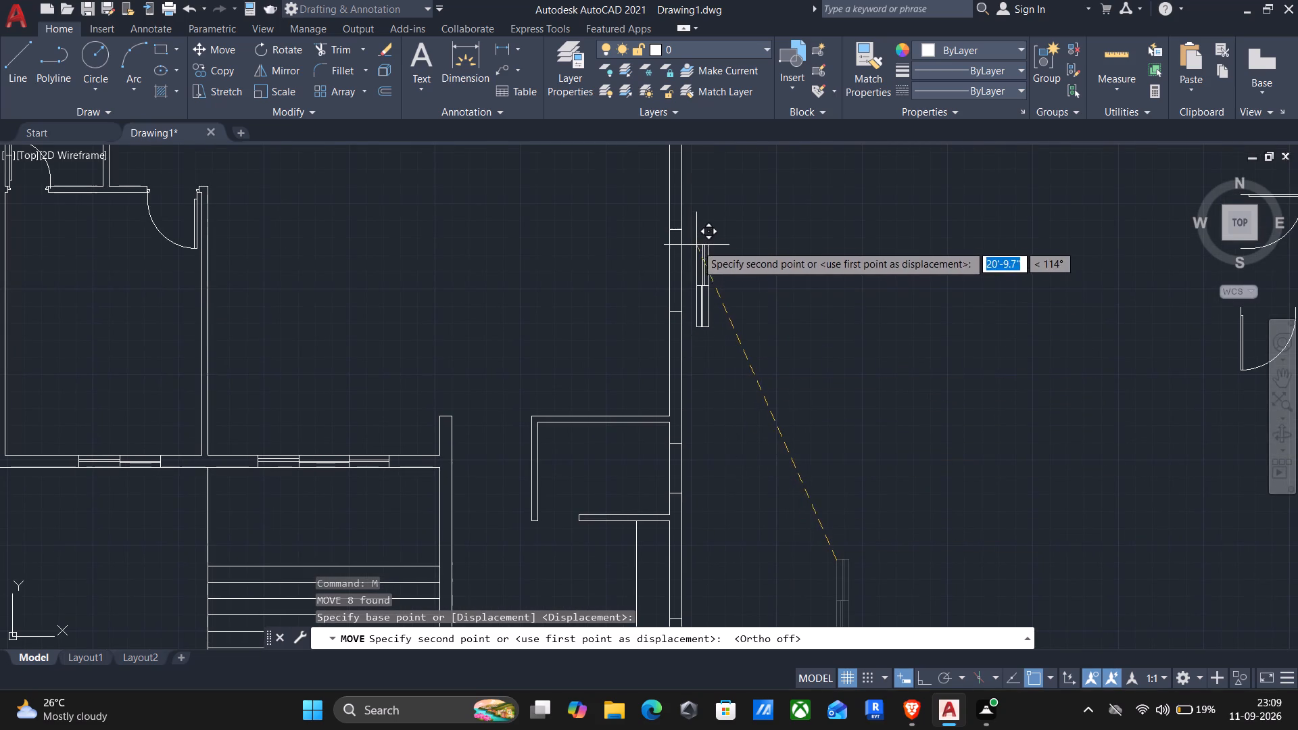
scroll(694, 229, up, 3)
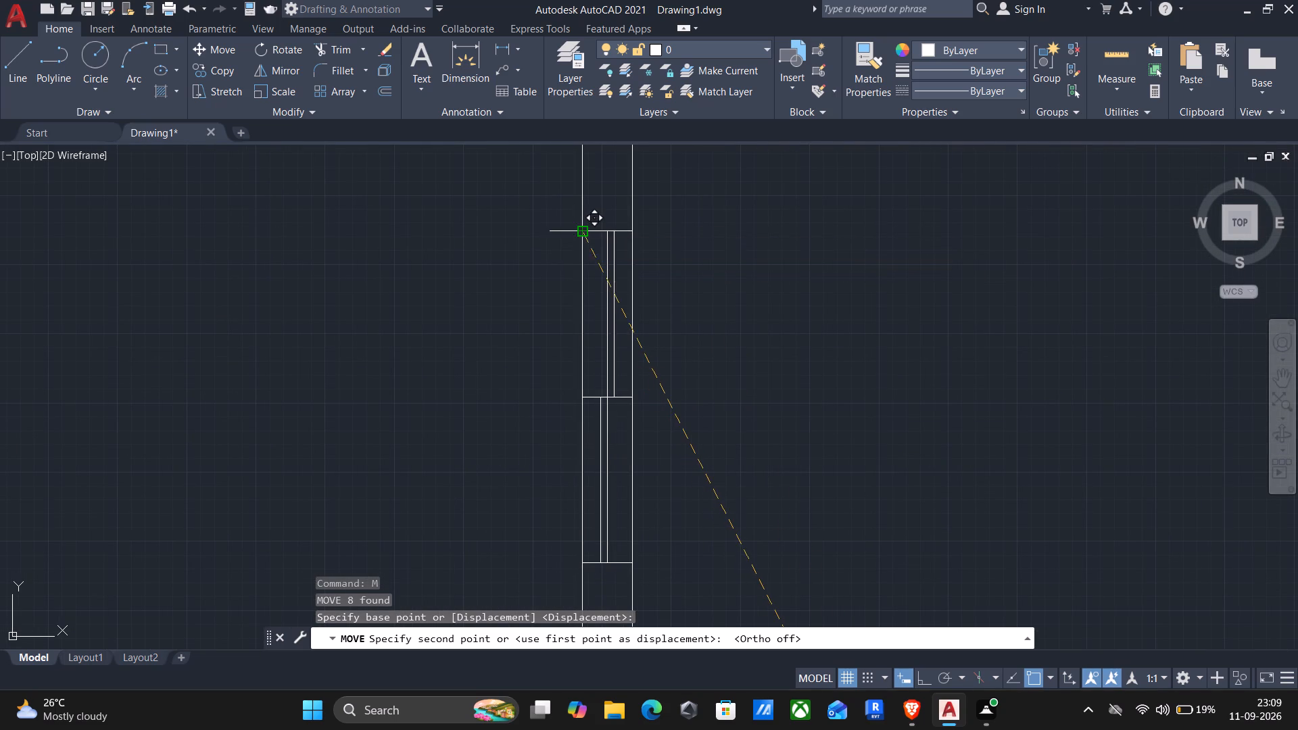
click(581, 229)
Draw a vertical centre line between the jamb midpoints of the right-wall window opening in the small lower-right room.
scroll(644, 309, down, 2)
middle_drag(771, 381, 819, 314)
scroll(829, 300, down, 1)
middle_drag(853, 401, 852, 403)
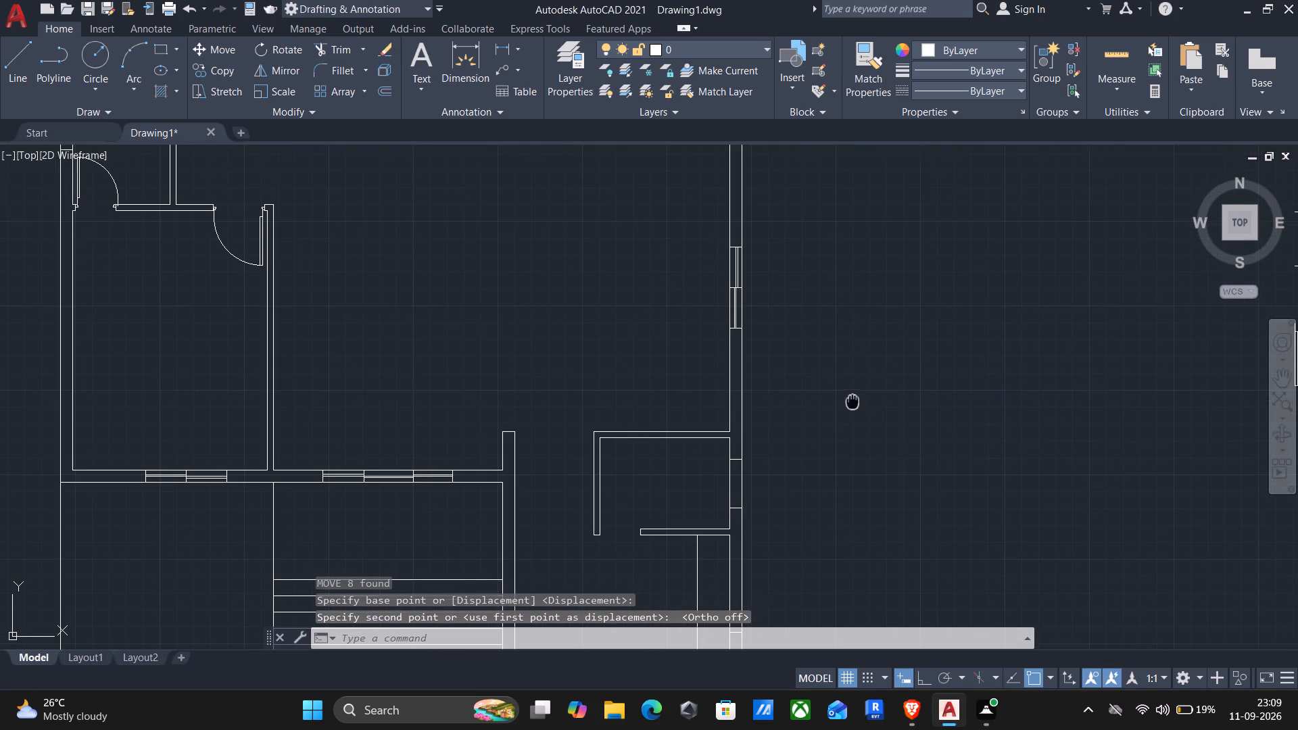
middle_drag(852, 403, 897, 348)
middle_drag(850, 408, 873, 339)
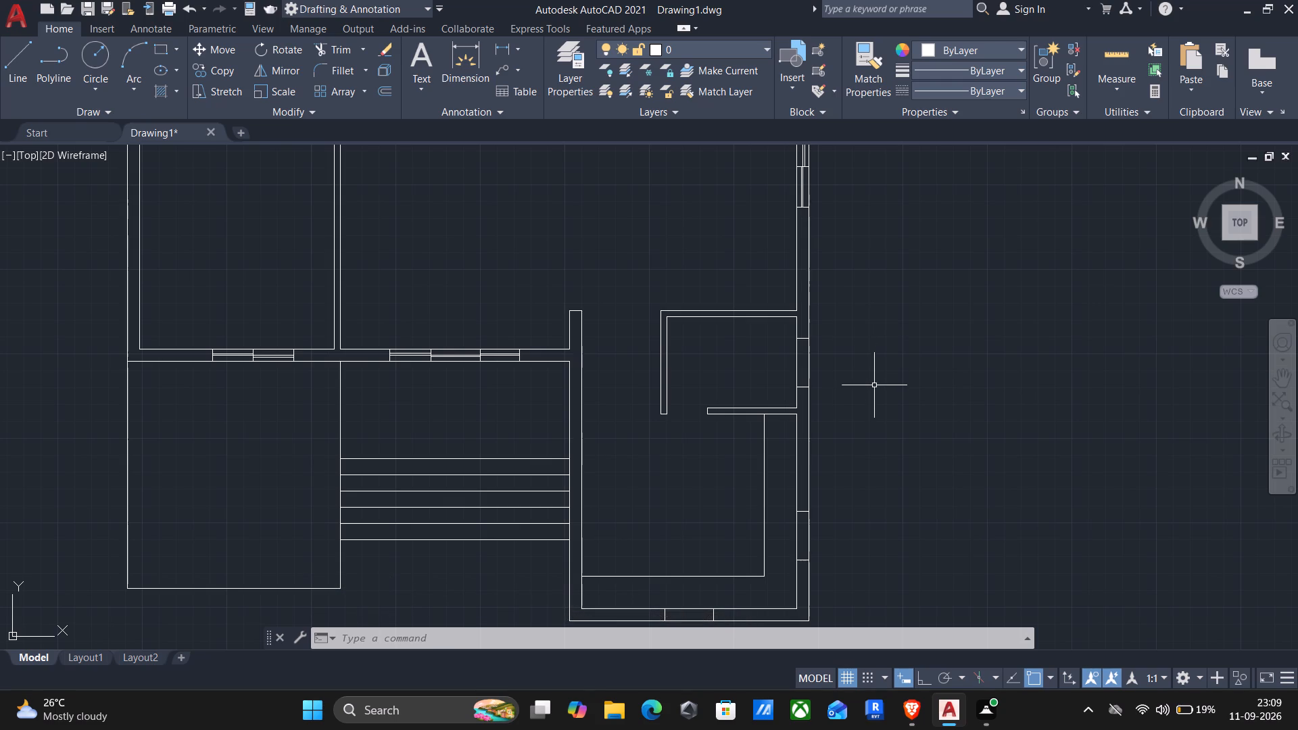
key(l)
key(Return)
scroll(834, 373, up, 2)
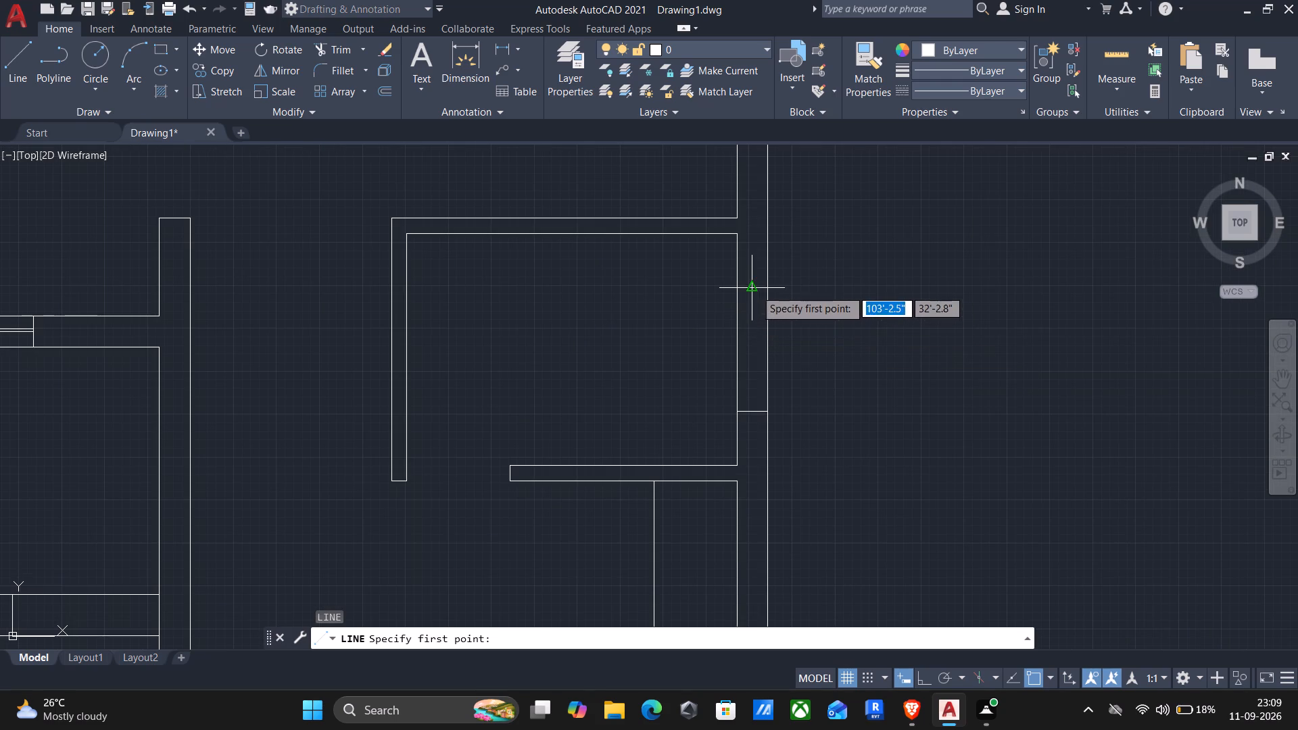
click(755, 289)
click(755, 418)
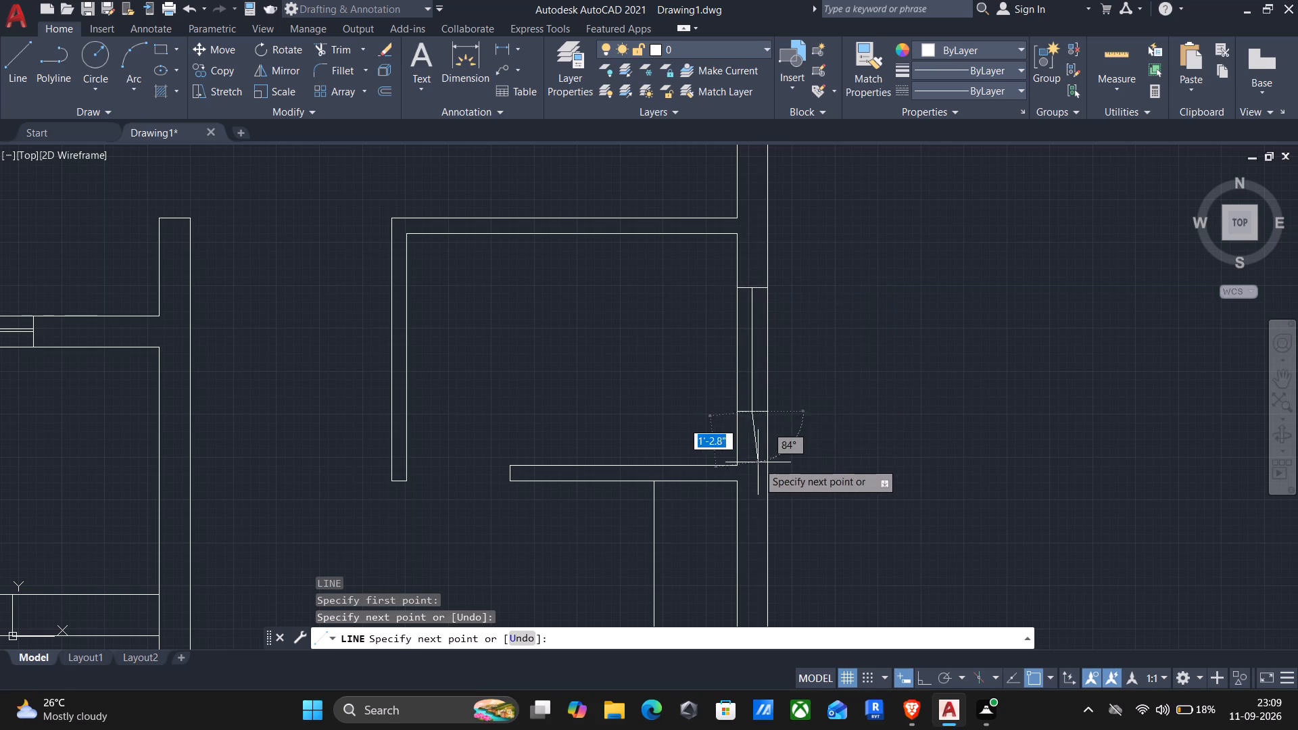
scroll(759, 464, down, 2)
middle_drag(913, 520, 989, 358)
key(Return)
Draw a 3' vertical centre line through the lowest window opening in the right outer wall, between its jamb midpoints.
key(Return)
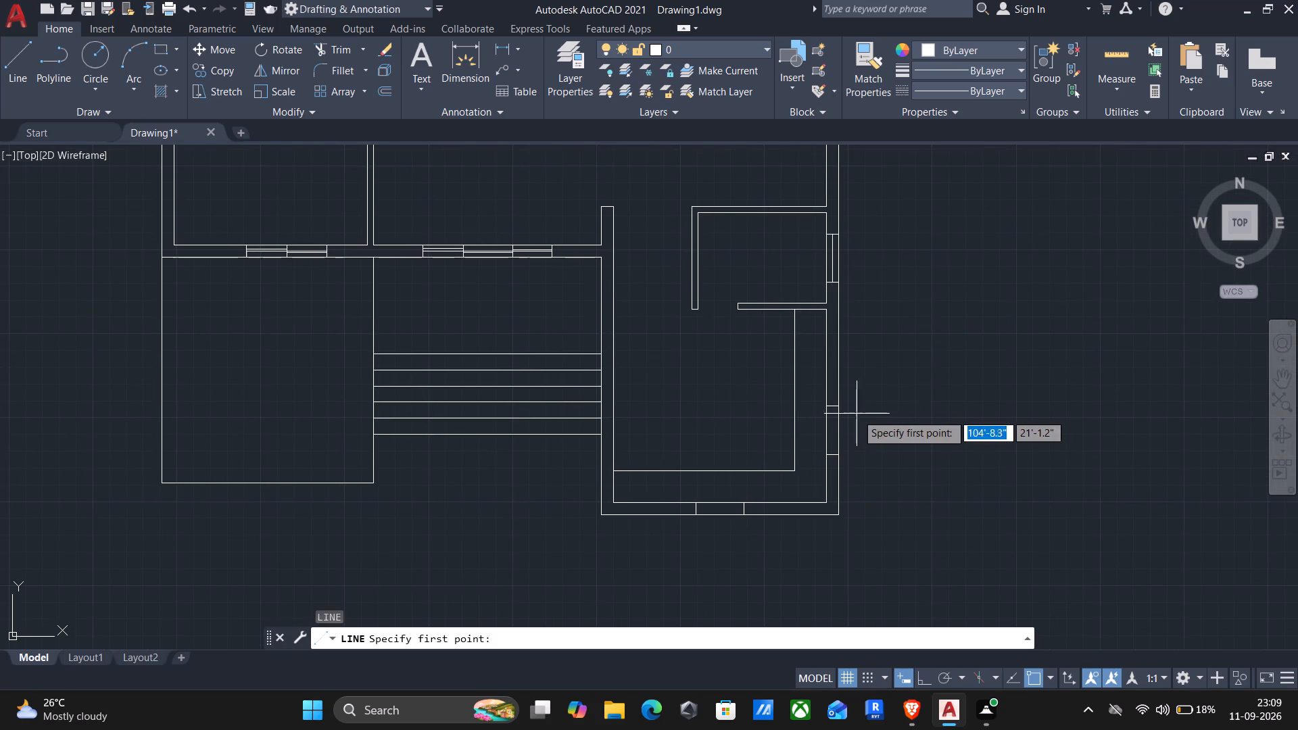
scroll(816, 414, up, 2)
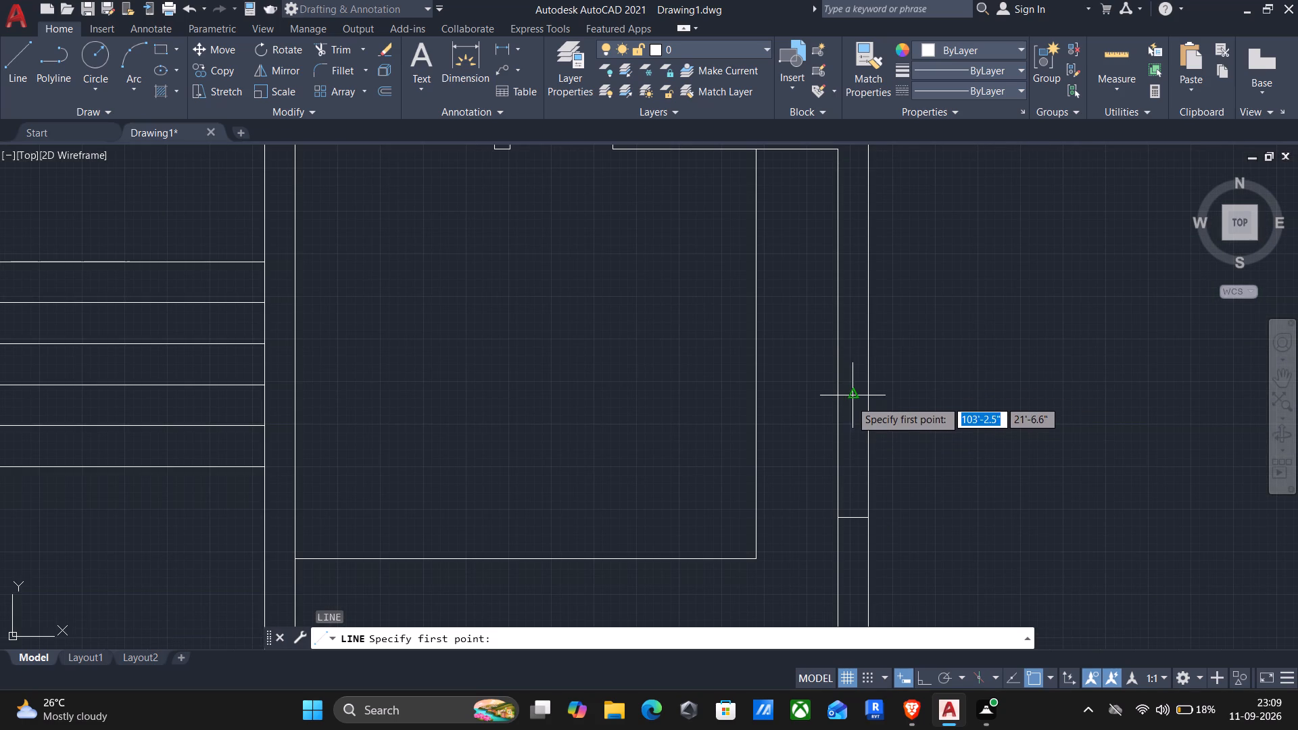
click(851, 395)
key(F8)
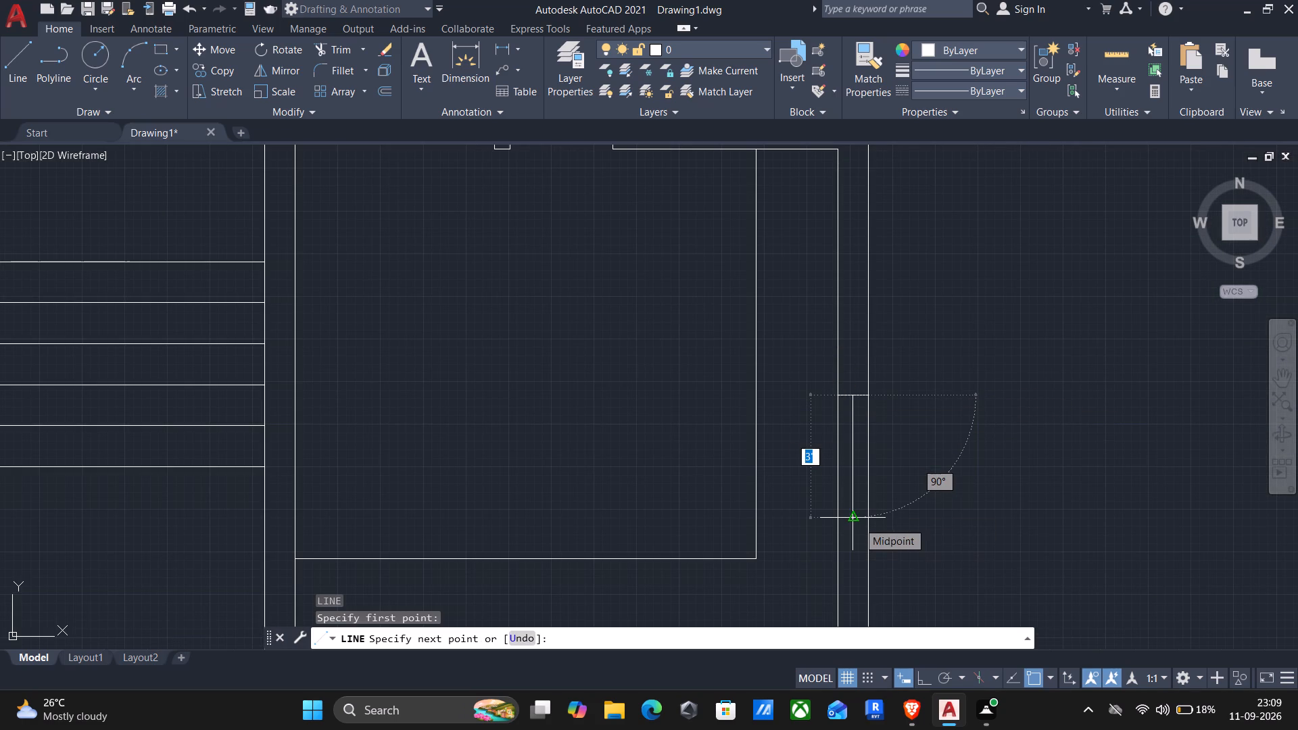
click(854, 522)
key(Return)
Draw a horizontal centre line about 3' long through the window opening in the bottom outer wall, between its jamb midpoints.
scroll(855, 526, down, 2)
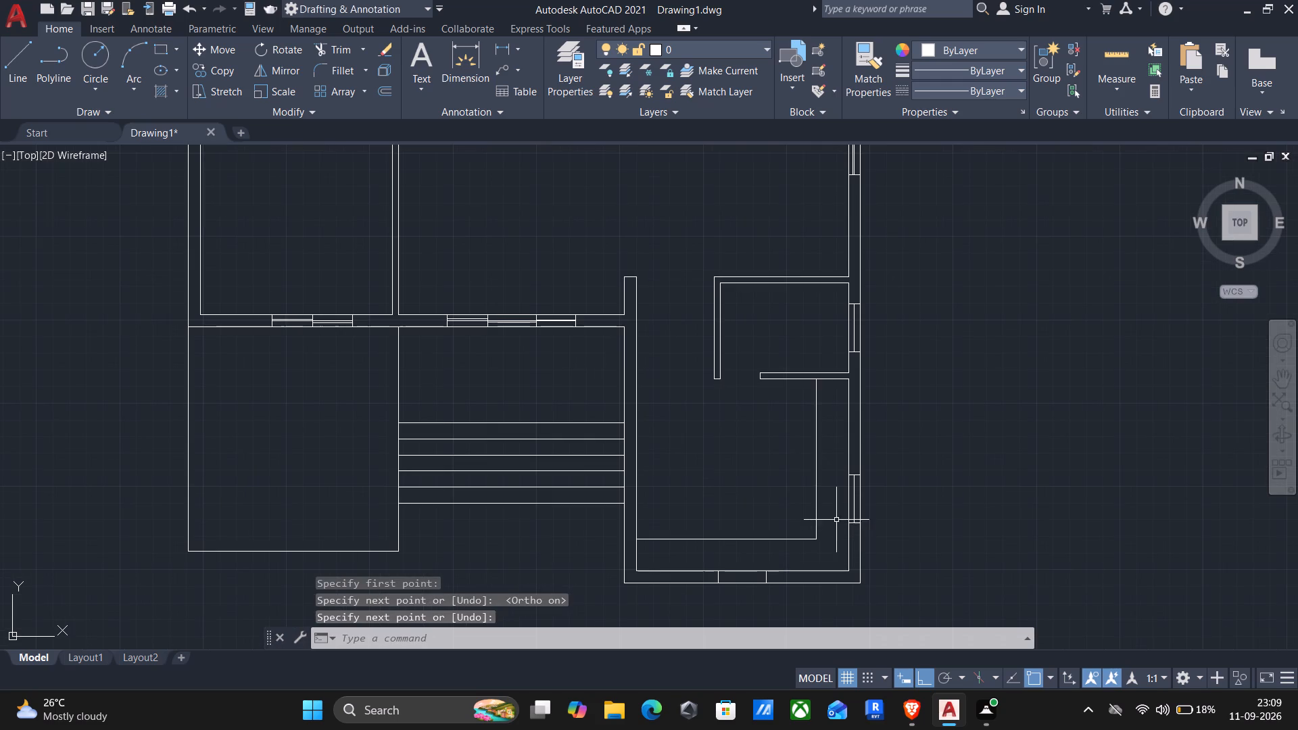
key(Return)
scroll(766, 584, up, 3)
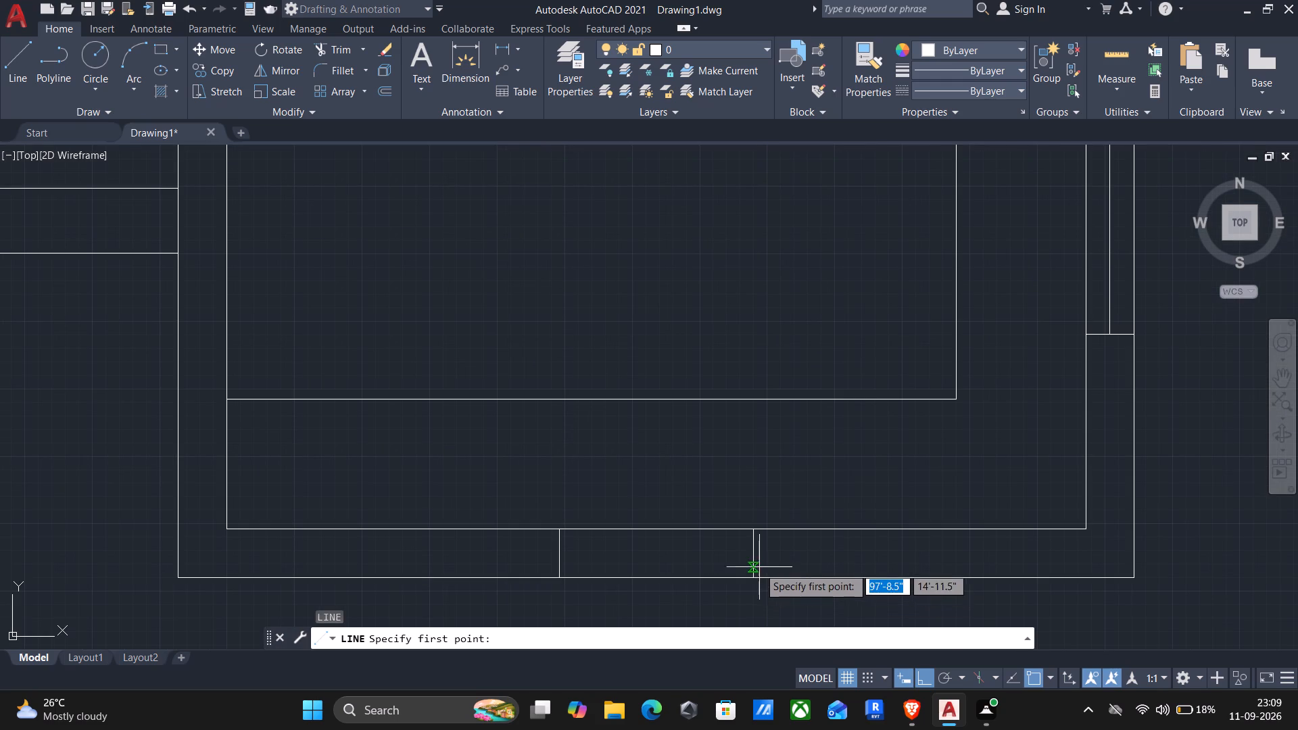
click(753, 552)
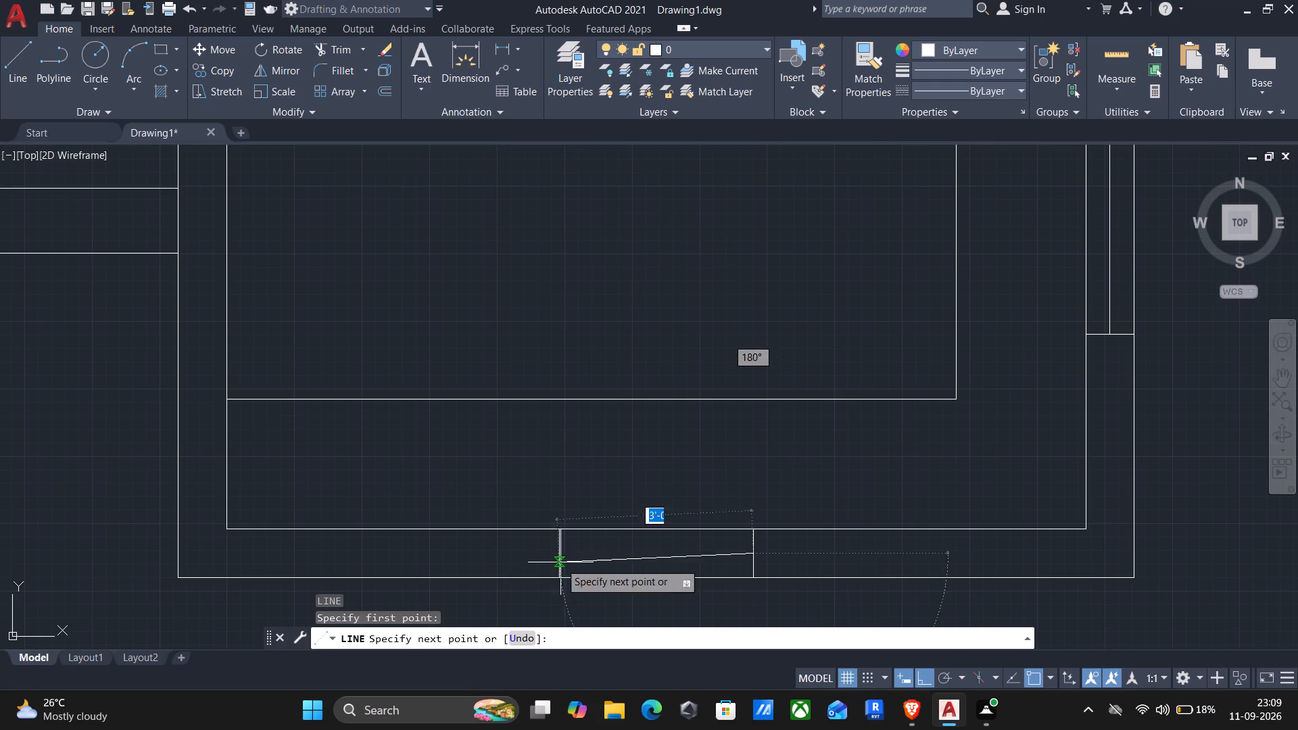
click(559, 556)
key(Return)
Draw a vertical centre line between the jamb midpoints of the right-wall window opening in the small upper-right room with a door.
scroll(559, 557, down, 4)
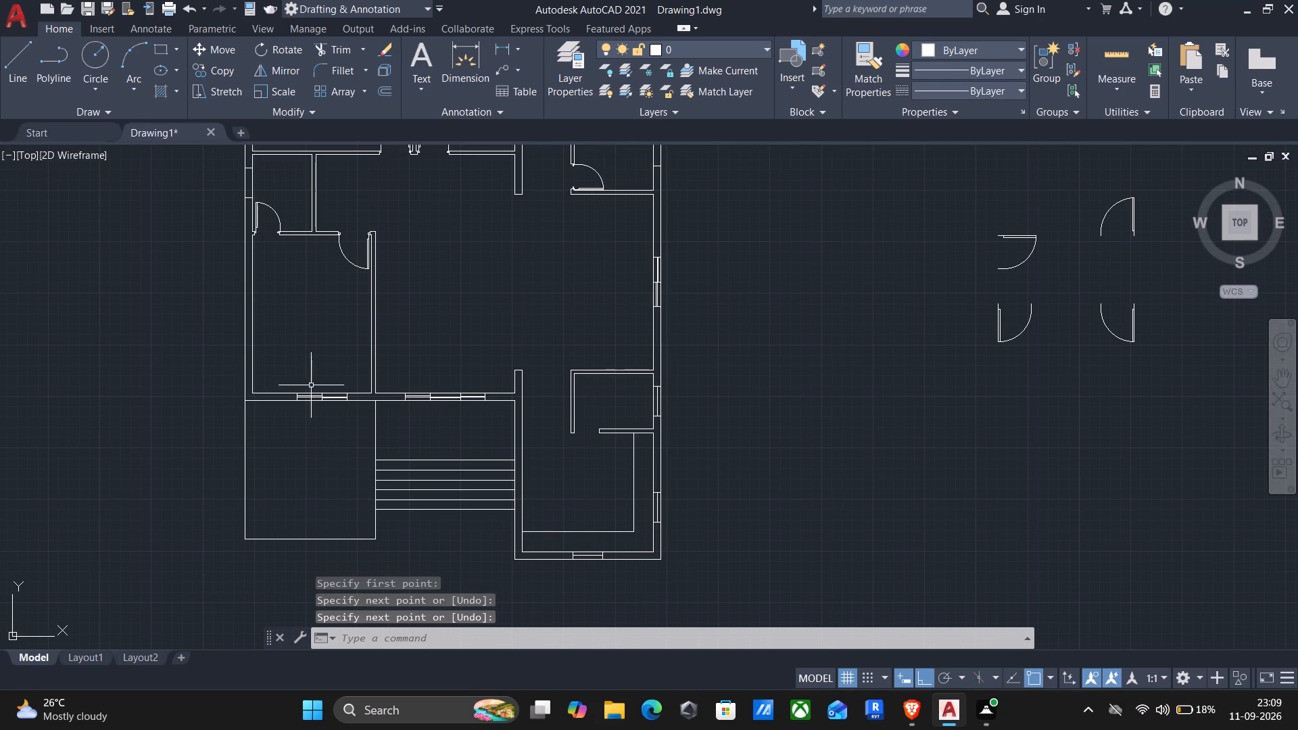
middle_drag(416, 433, 579, 442)
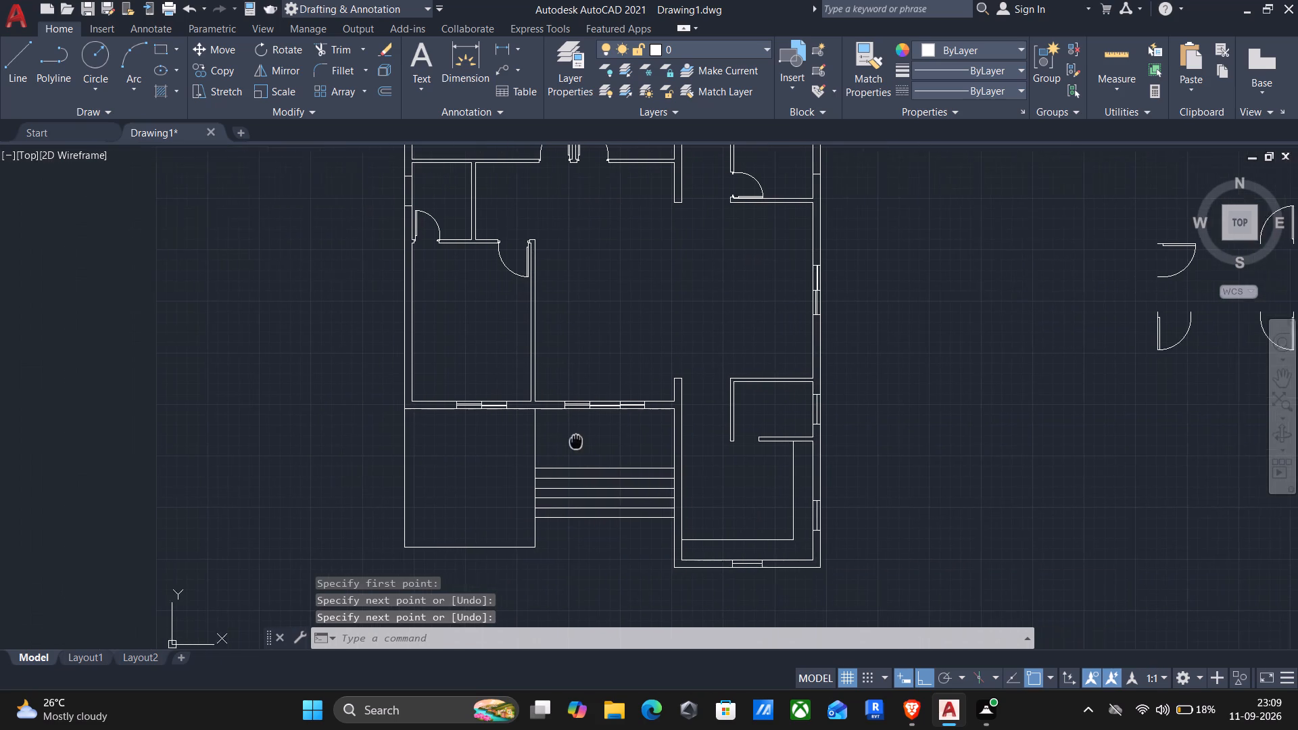
middle_drag(579, 442, 585, 442)
middle_drag(516, 297, 489, 327)
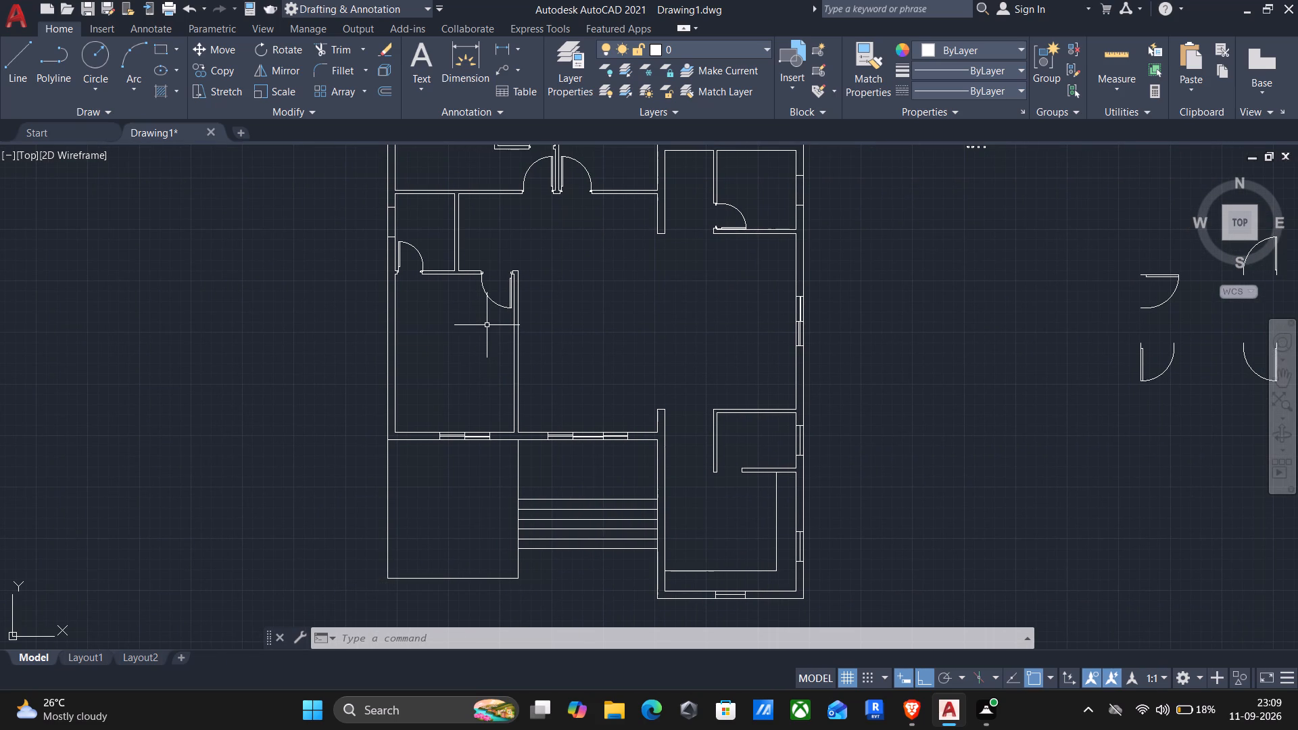
middle_drag(504, 312, 564, 375)
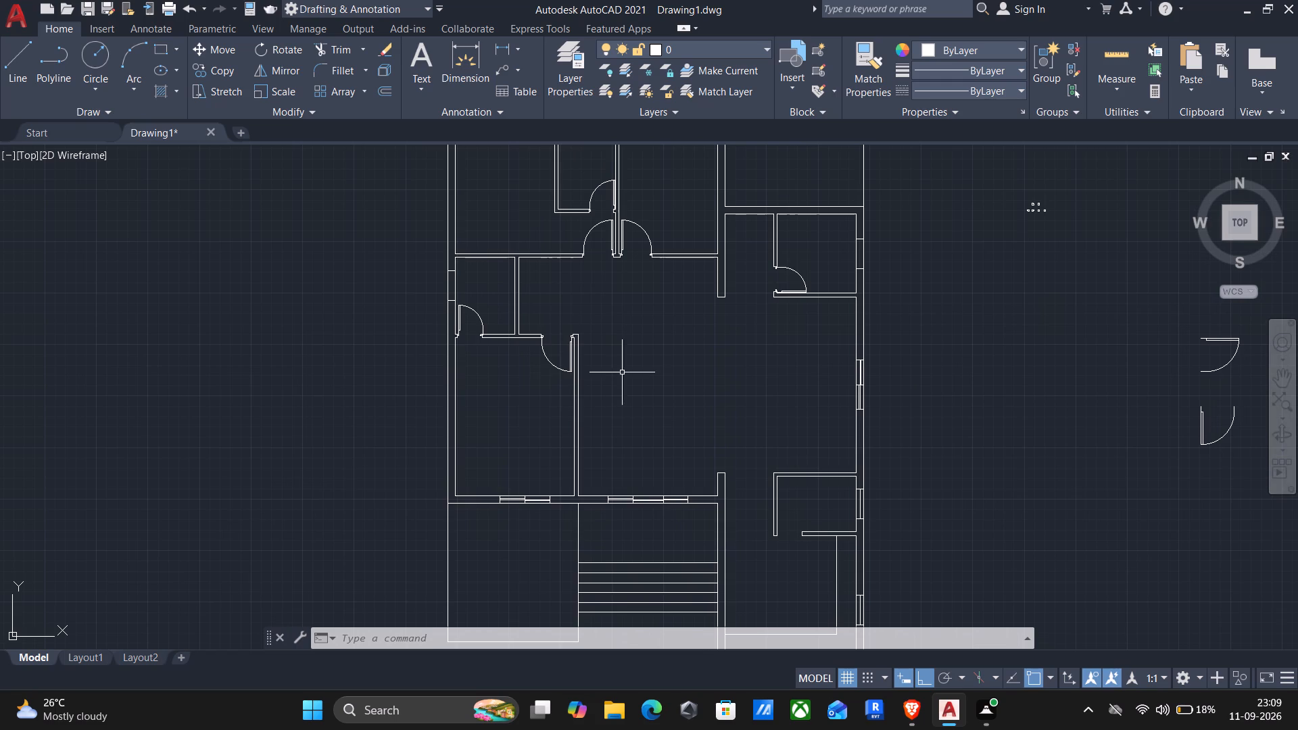
middle_drag(817, 374, 748, 387)
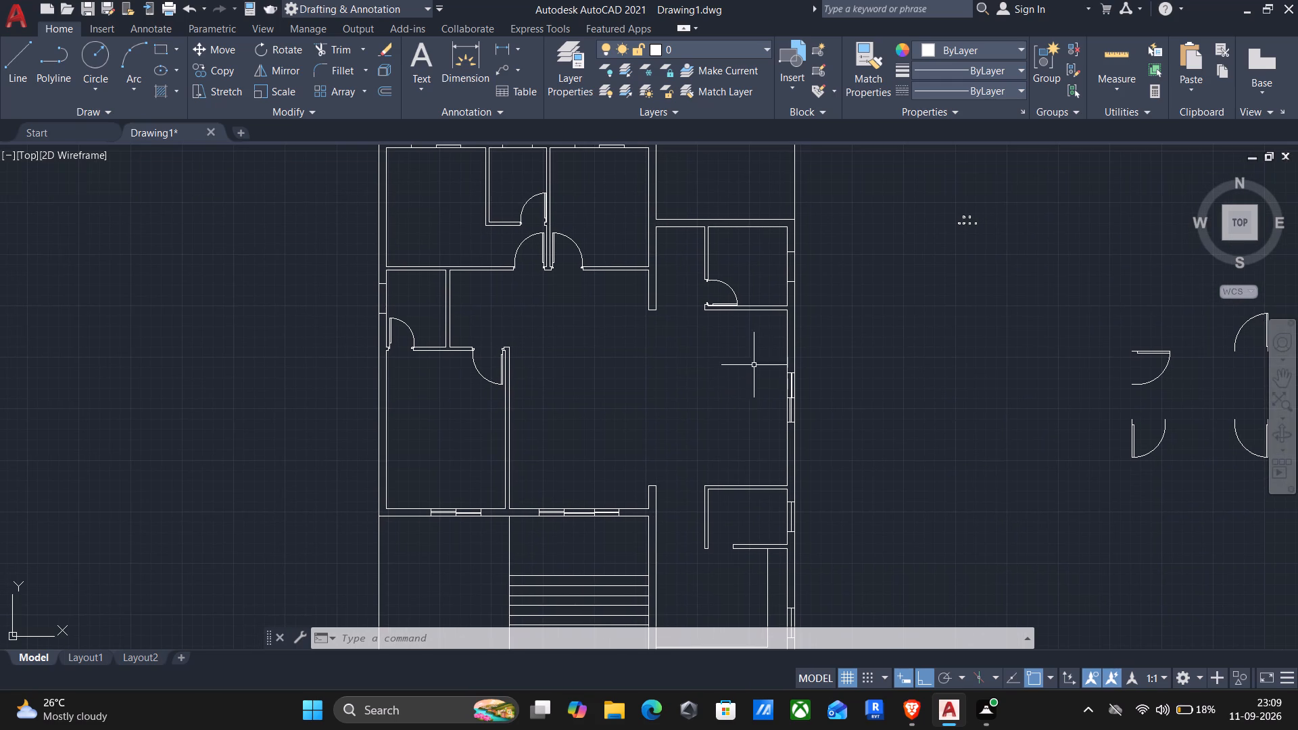
key(Return)
scroll(776, 264, up, 3)
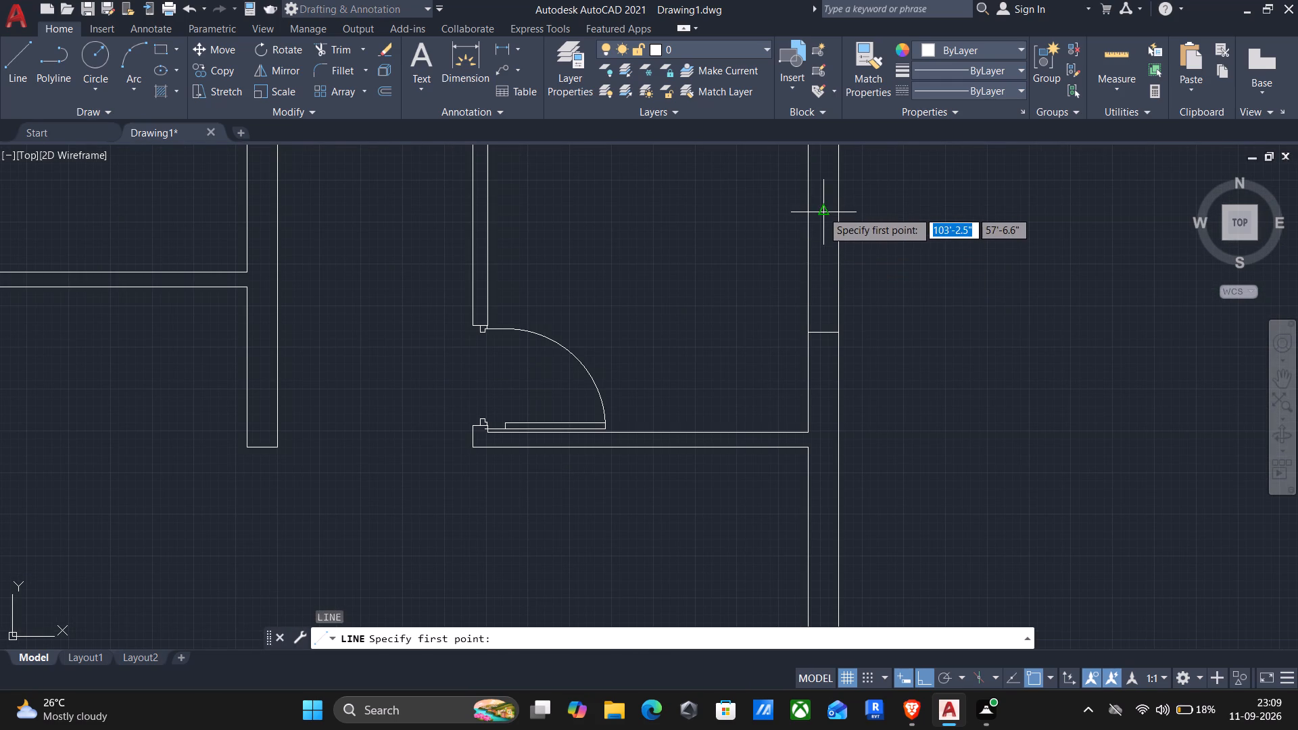
click(823, 212)
click(823, 331)
key(Return)
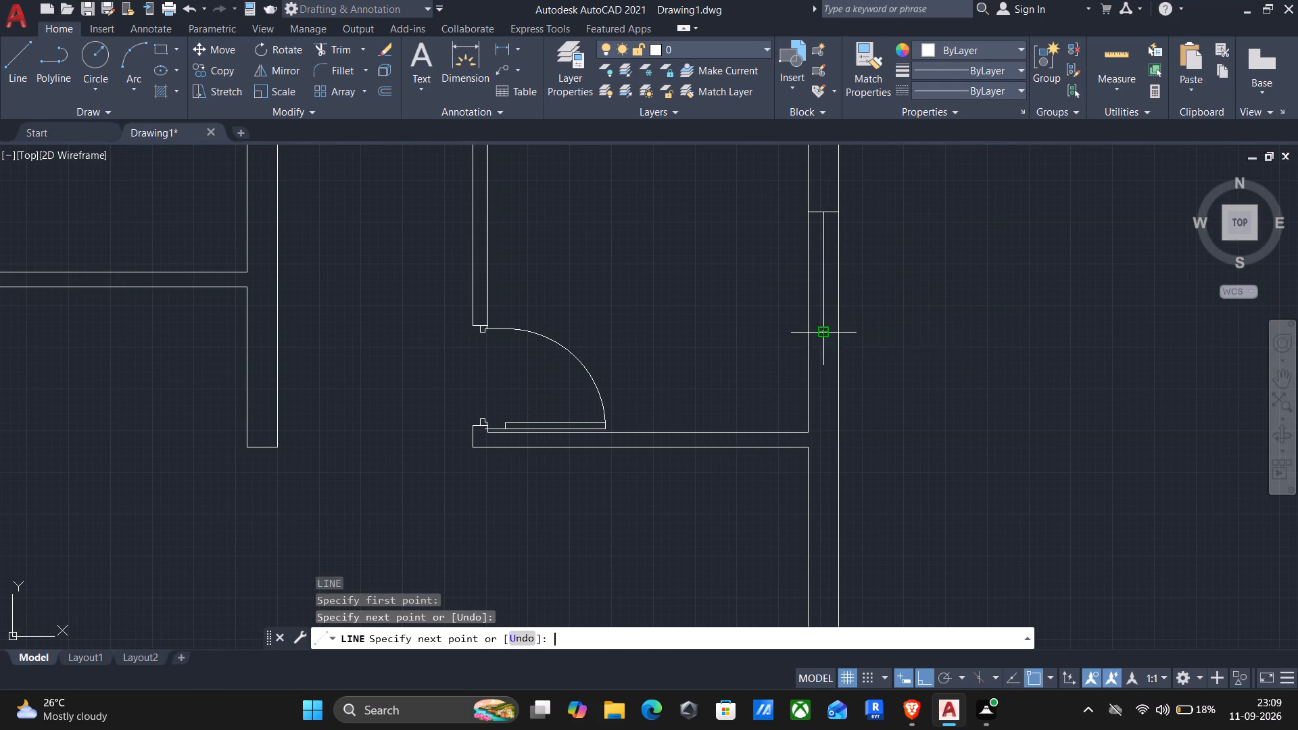
Draw a horizontal centre line through the top-wall opening between the two two-sash windows, joining its jamb midpoints.
scroll(823, 331, down, 4)
scroll(696, 277, up, 2)
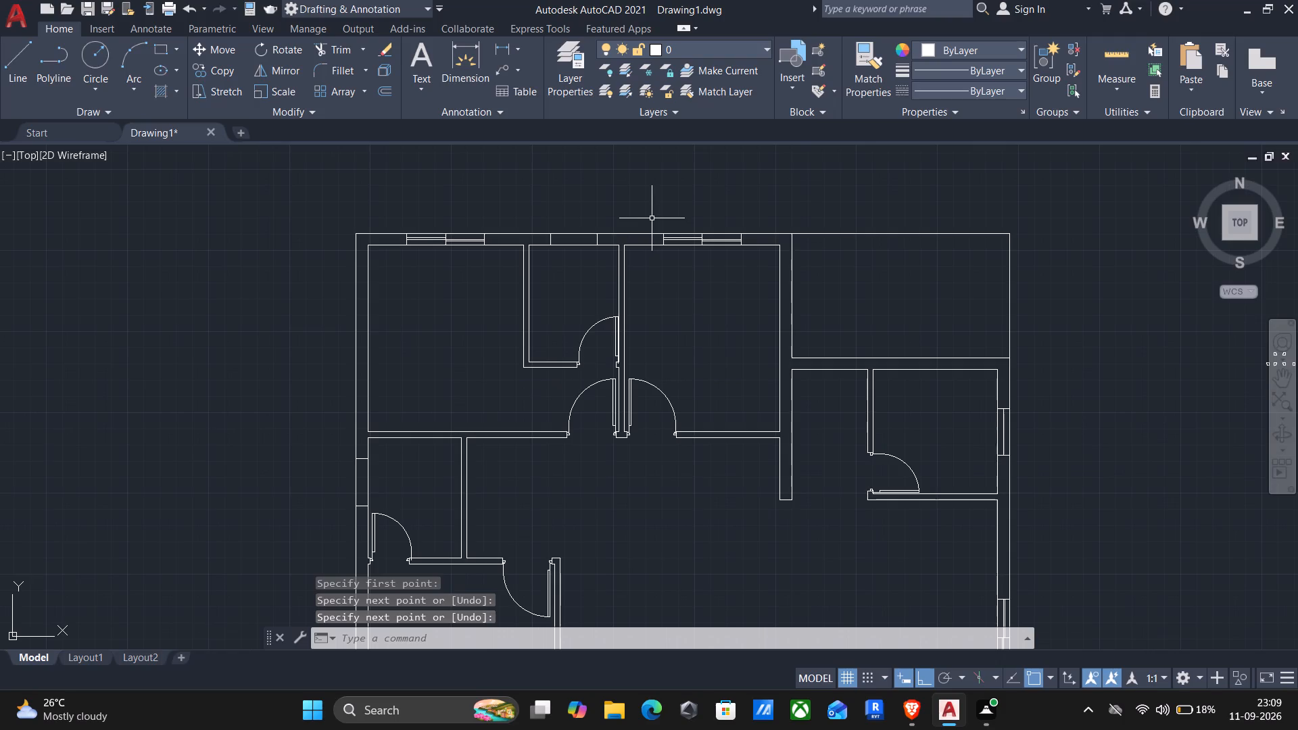
scroll(650, 227, up, 2)
key(Return)
click(393, 258)
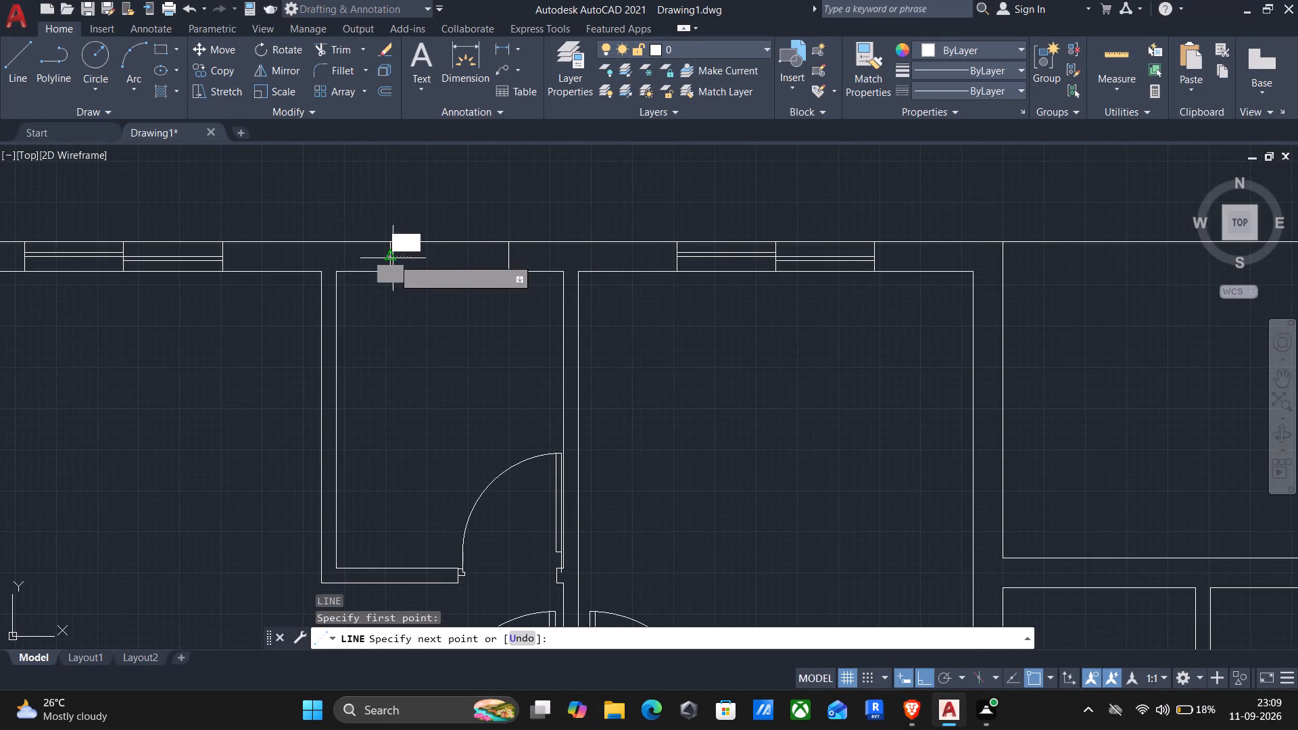
click(512, 258)
key(Return)
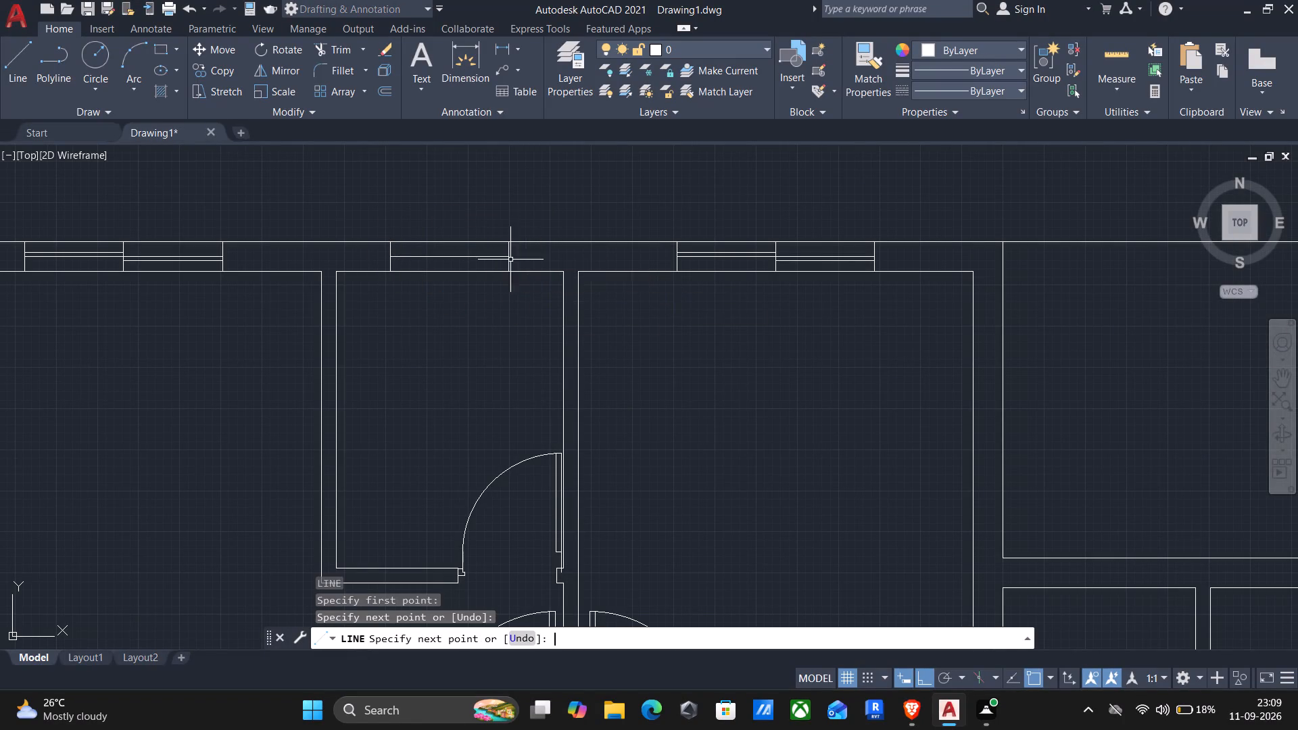
Draw a vertical centre line through the left outer wall's window opening in the small room, joining its jamb midpoints.
scroll(521, 319, down, 1)
middle_drag(527, 410, 702, 233)
scroll(644, 272, down, 1)
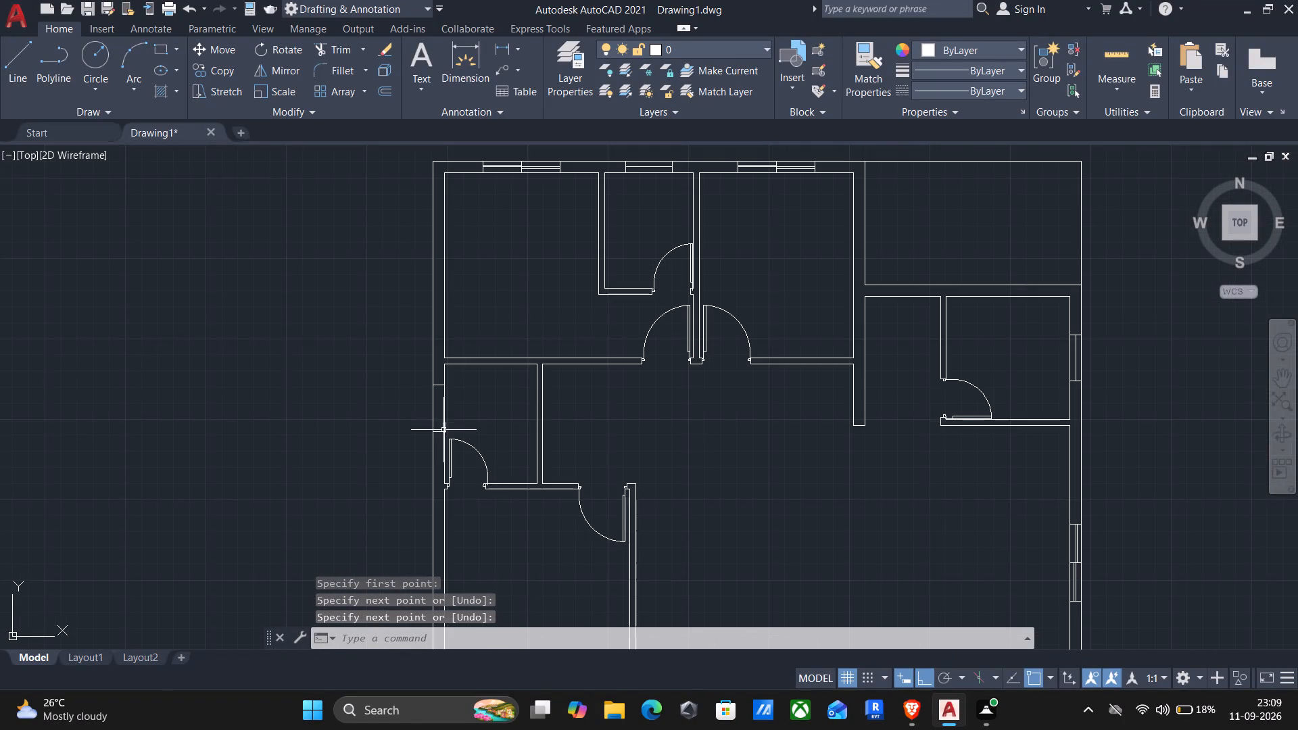
middle_drag(443, 432, 529, 308)
scroll(546, 276, up, 3)
key(Return)
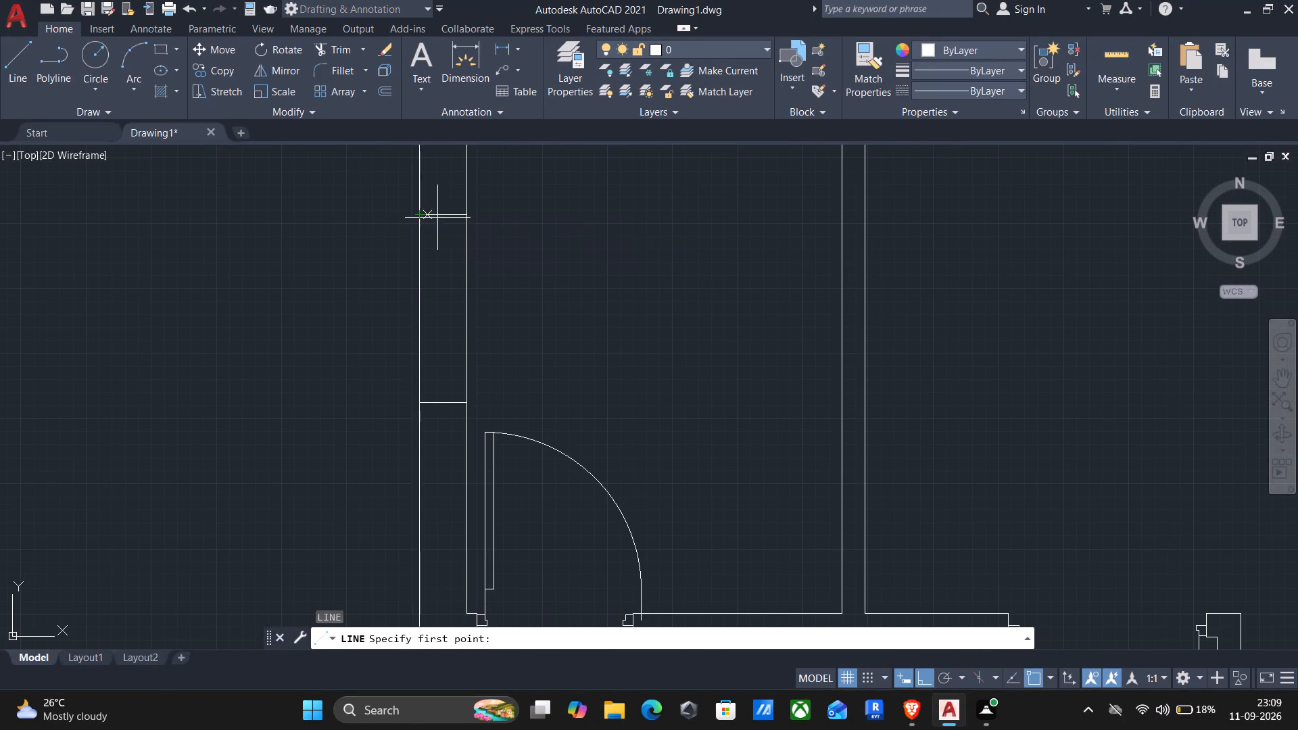
click(440, 216)
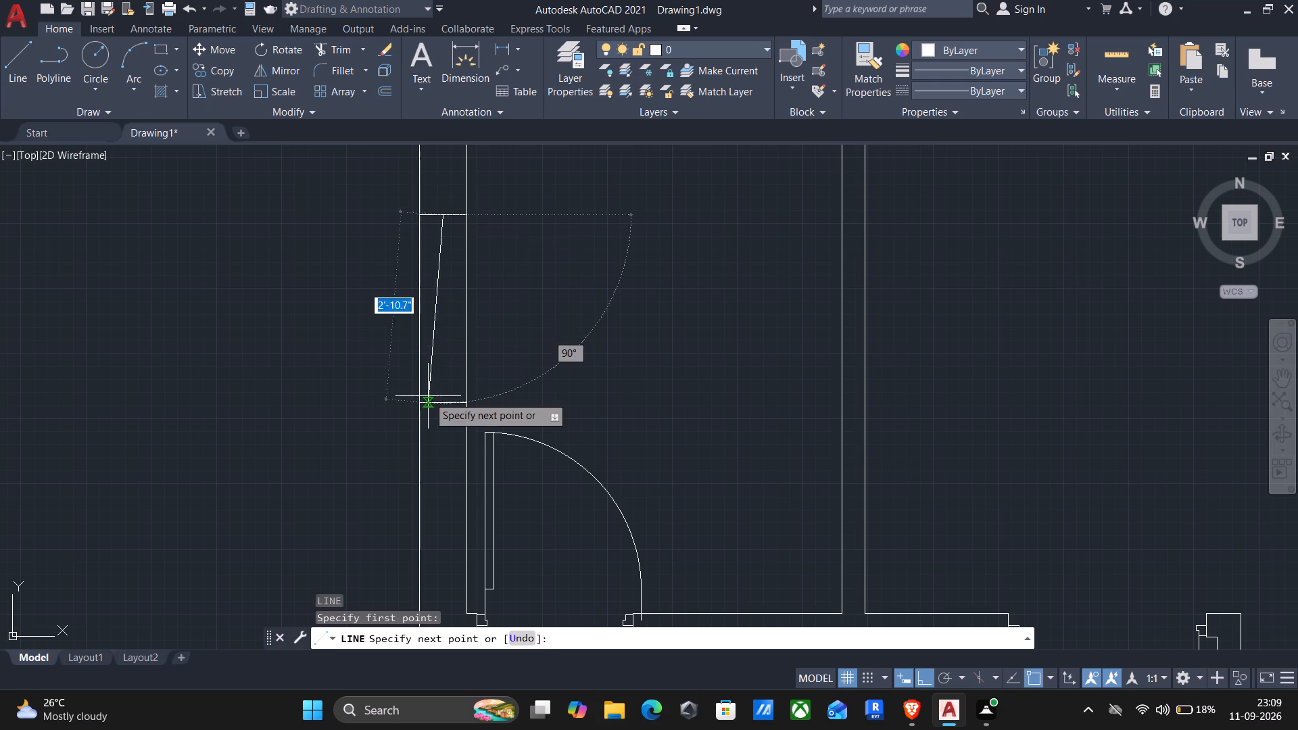
click(439, 399)
key(Return)
Offset the centre line of the bottom outer wall's window opening 1" to both sides, towards the interior and the exterior.
scroll(514, 432, down, 3)
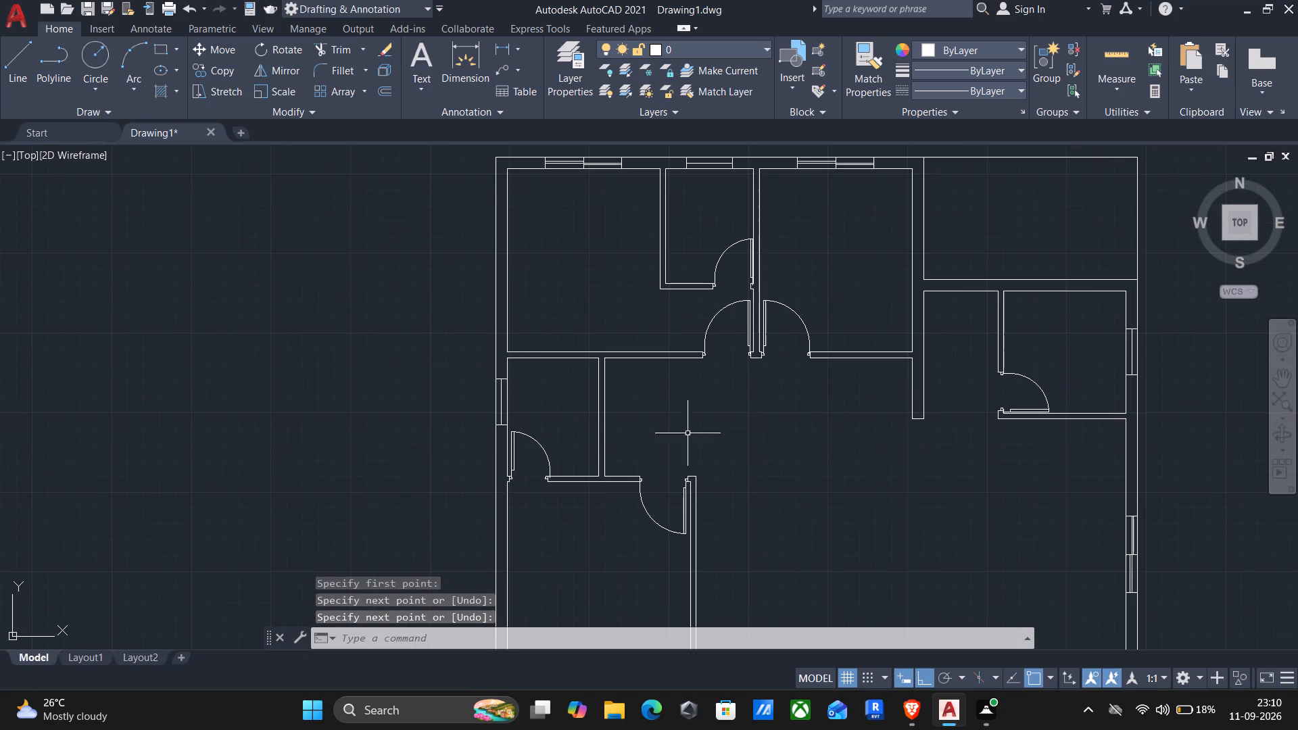
middle_drag(756, 433, 802, 287)
scroll(802, 283, down, 1)
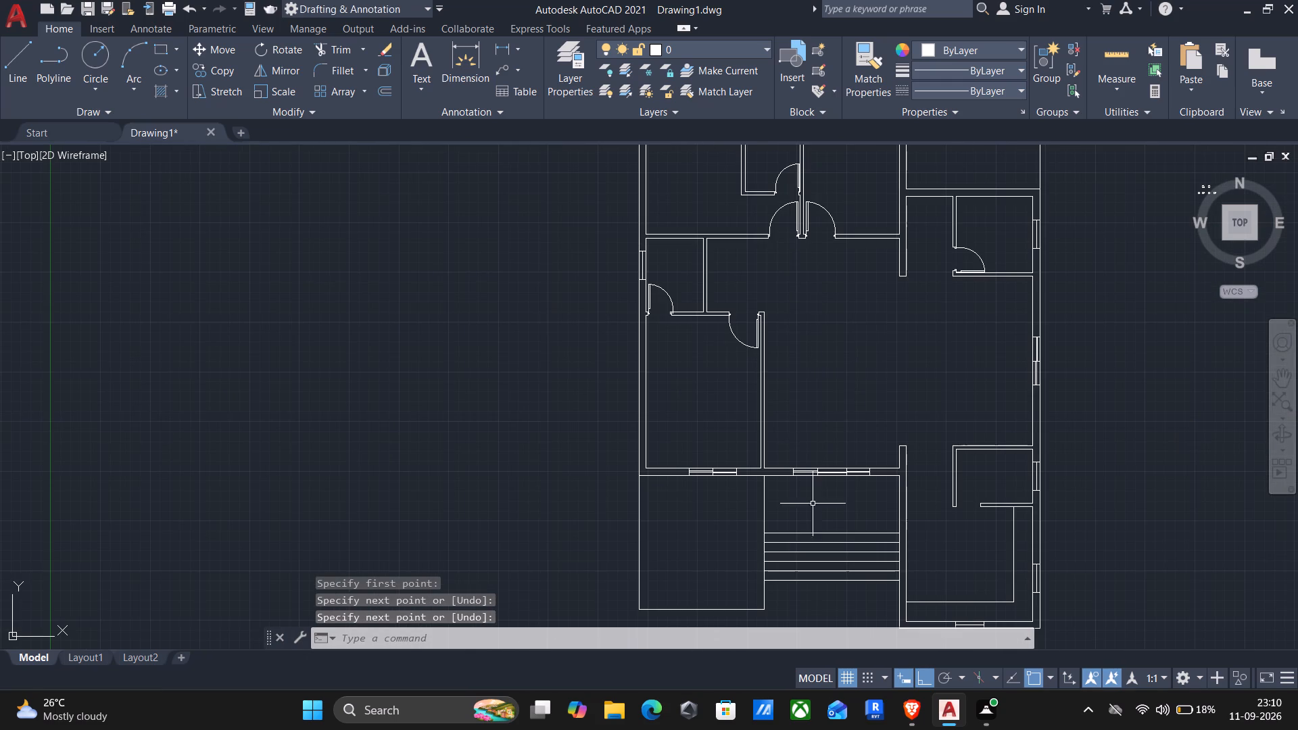
middle_drag(1032, 572, 1039, 446)
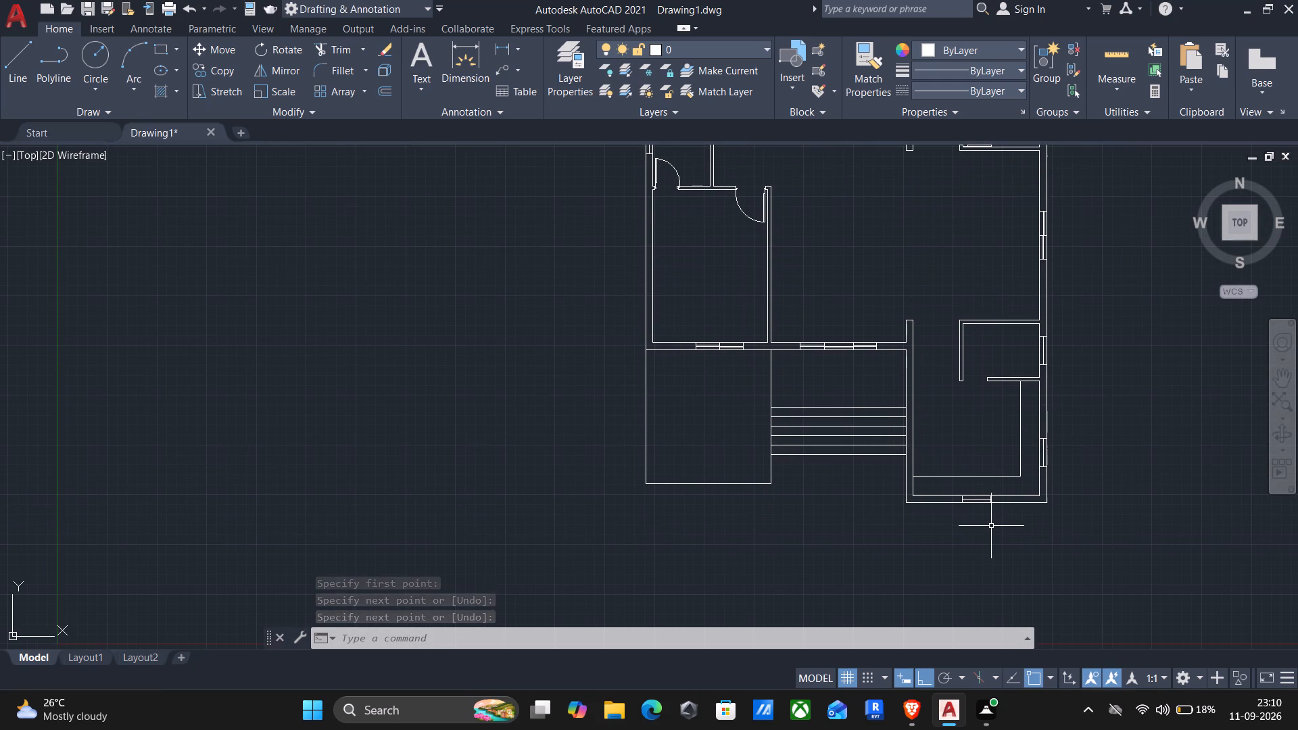
key(o)
key(Return)
scroll(972, 526, up, 3)
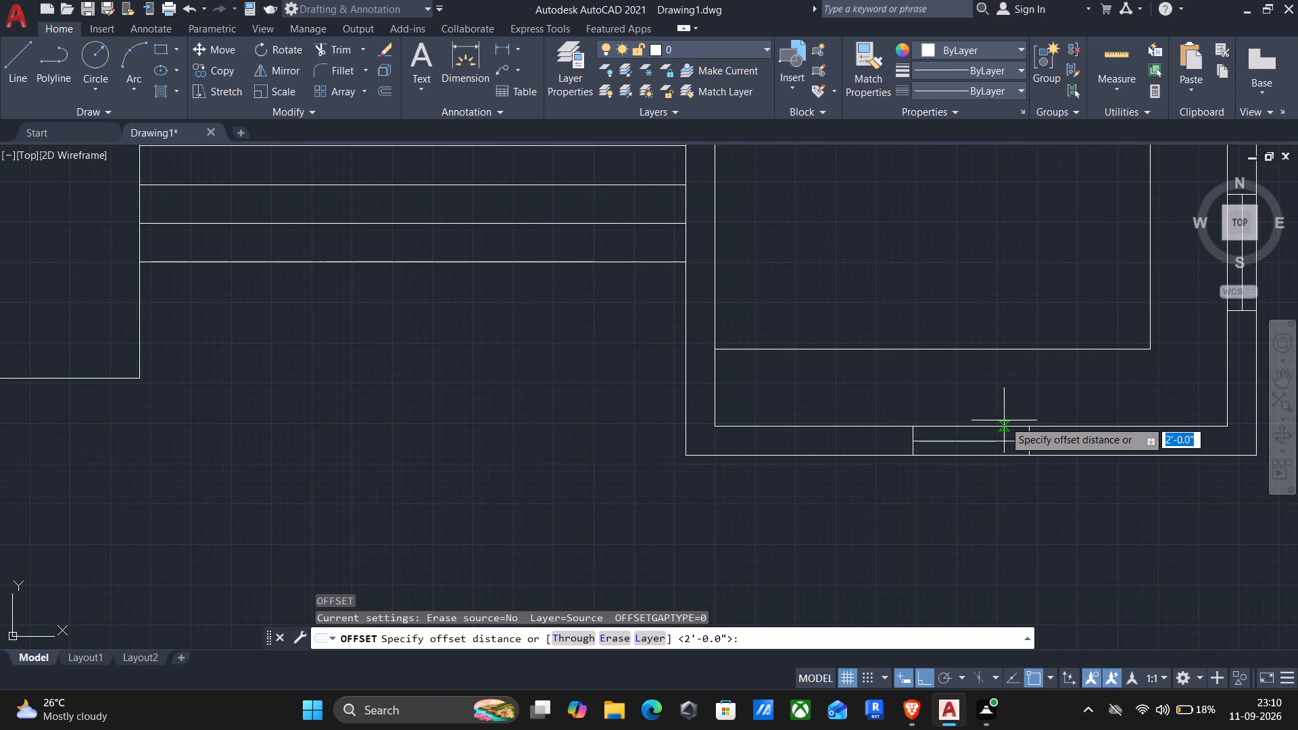
click(990, 434)
click(988, 479)
click(986, 443)
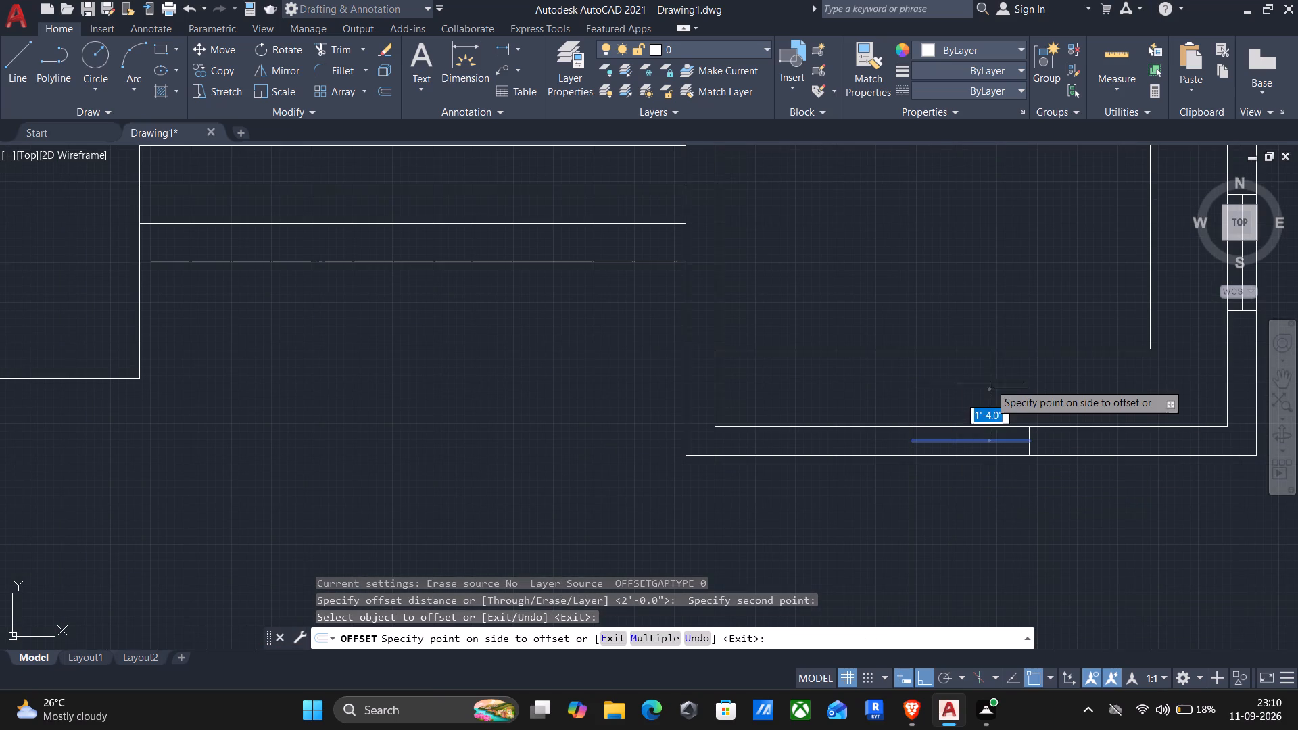
text(1")
key(Return)
scroll(988, 427, up, 3)
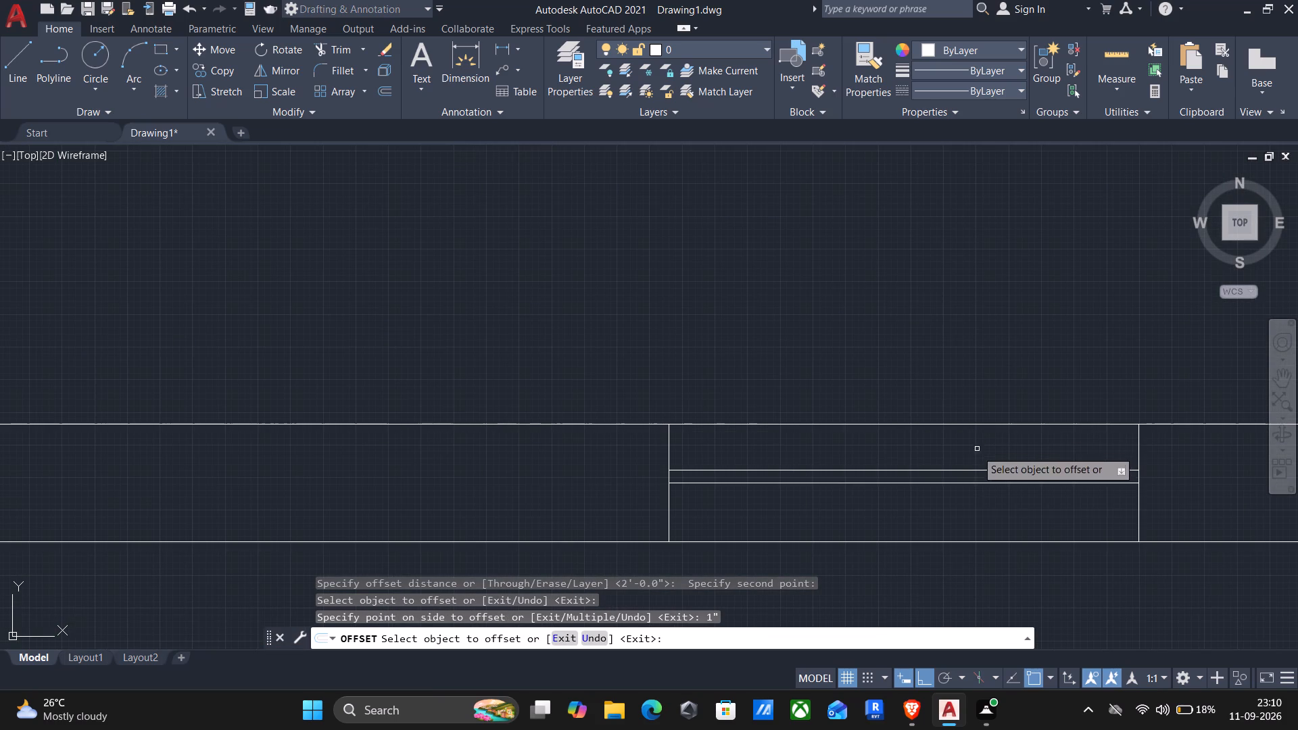
click(952, 483)
key(1)
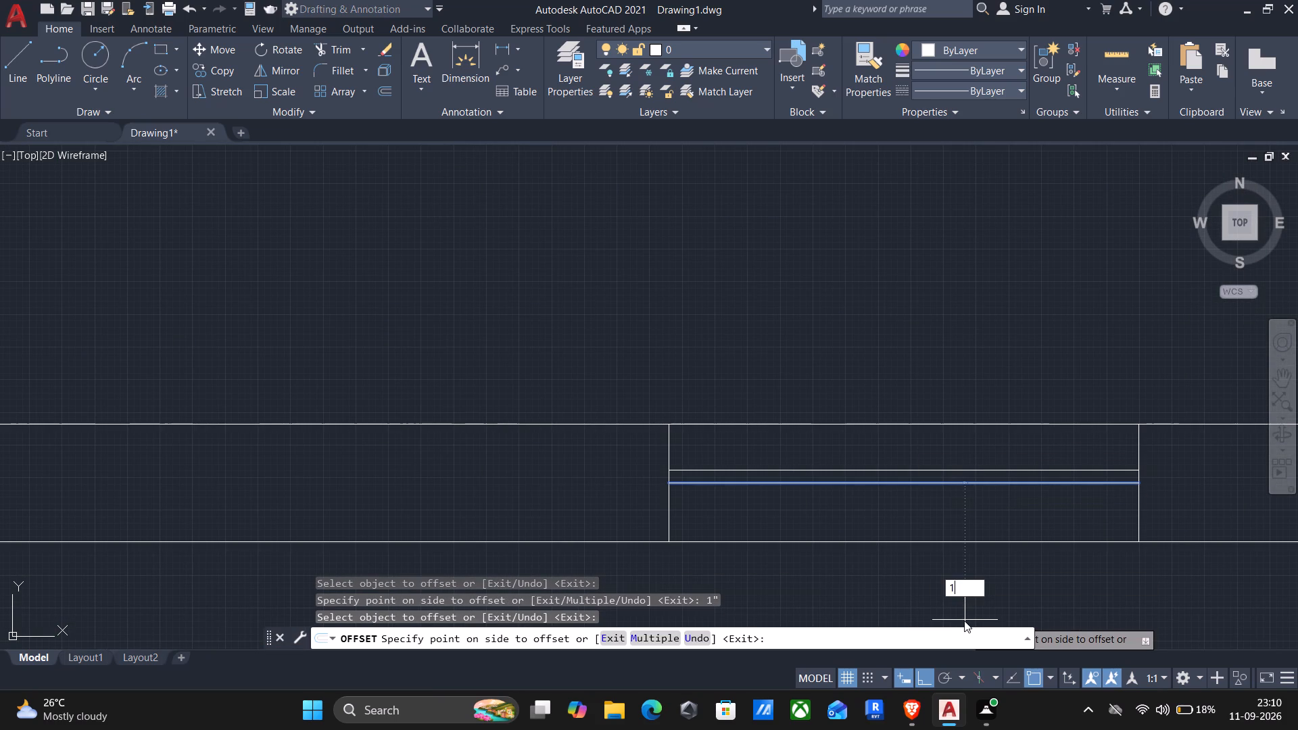
key(shift+quotedbl)
key(Return)
Offset the vertical centre line of the lowest window opening in the right outer wall 1" to both sides.
scroll(976, 562, down, 3)
scroll(865, 469, down, 1)
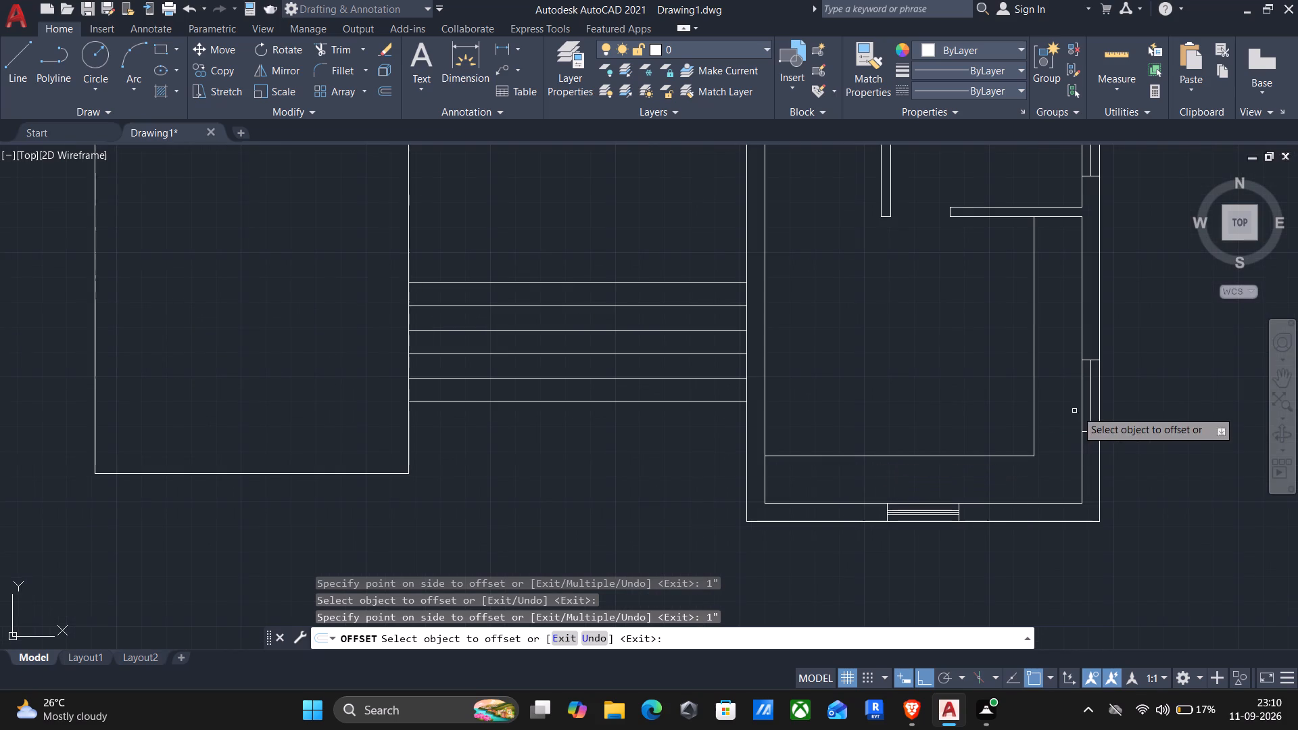
scroll(1095, 406, up, 2)
click(1075, 395)
key(1)
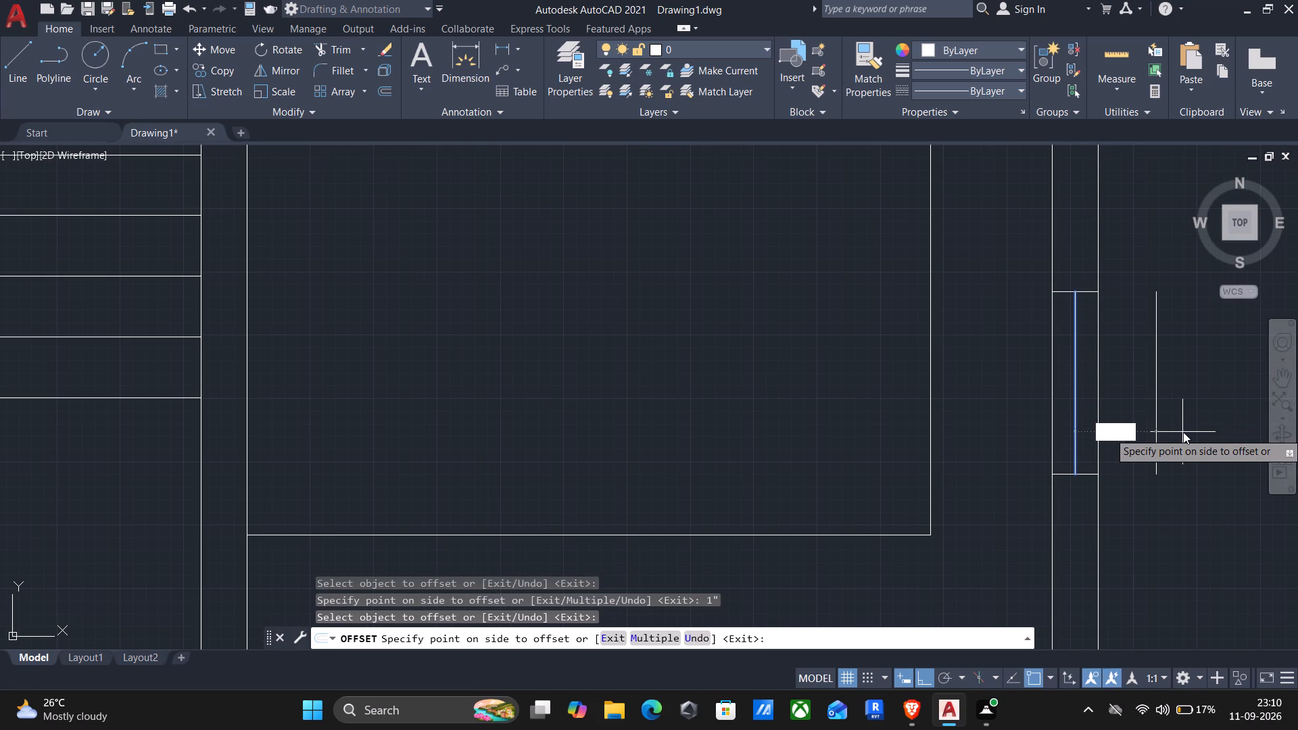
key(shift+quotedbl)
key(Return)
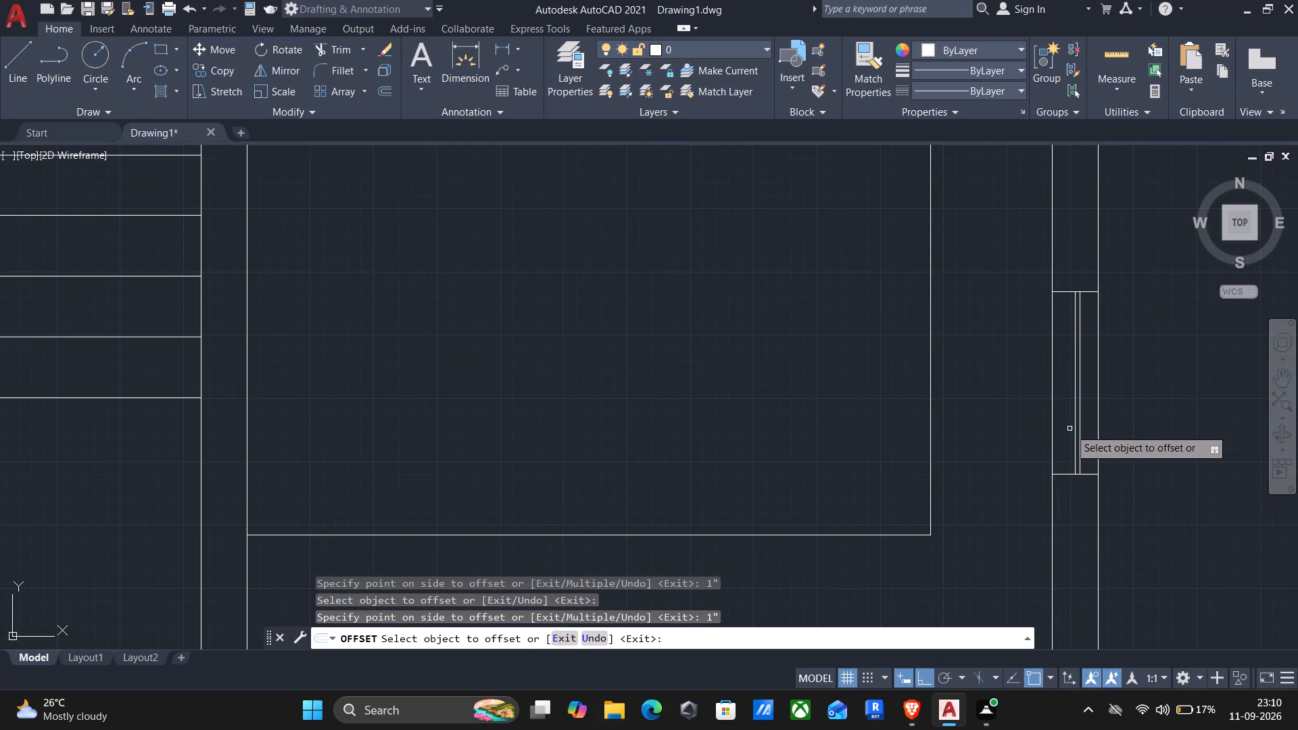
scroll(1067, 436, up, 3)
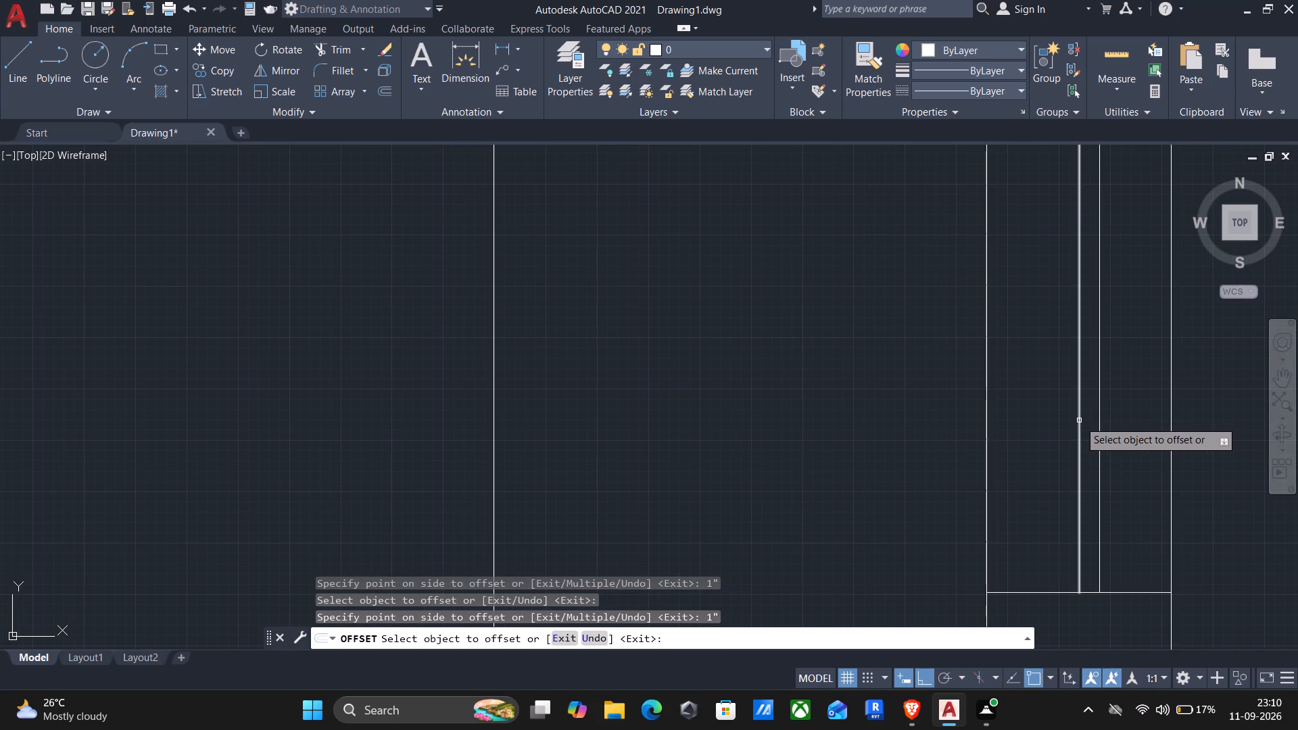
click(1079, 420)
key(1)
key(shift+quotedbl)
key(Return)
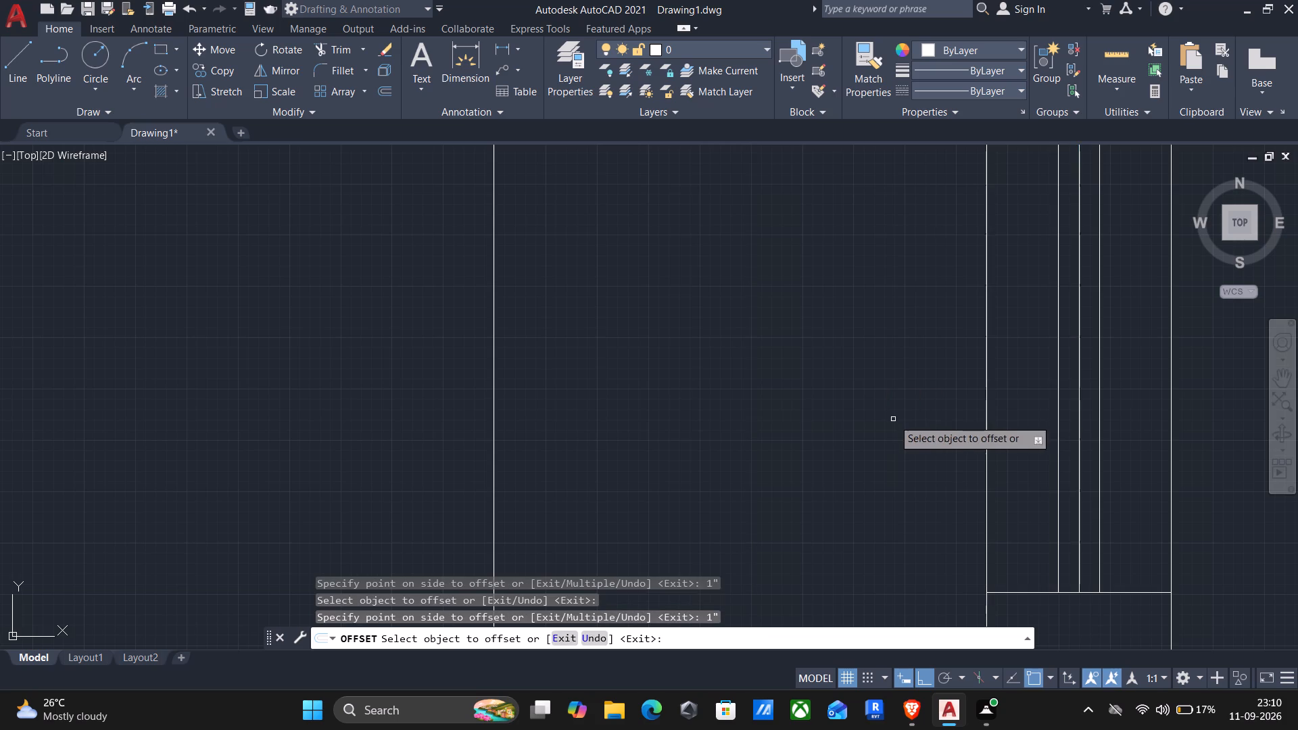
Offset the window centre line of the small lower-right room's outer wall 1" to both sides.
scroll(911, 426, down, 3)
middle_drag(1036, 310, 948, 645)
scroll(948, 570, down, 2)
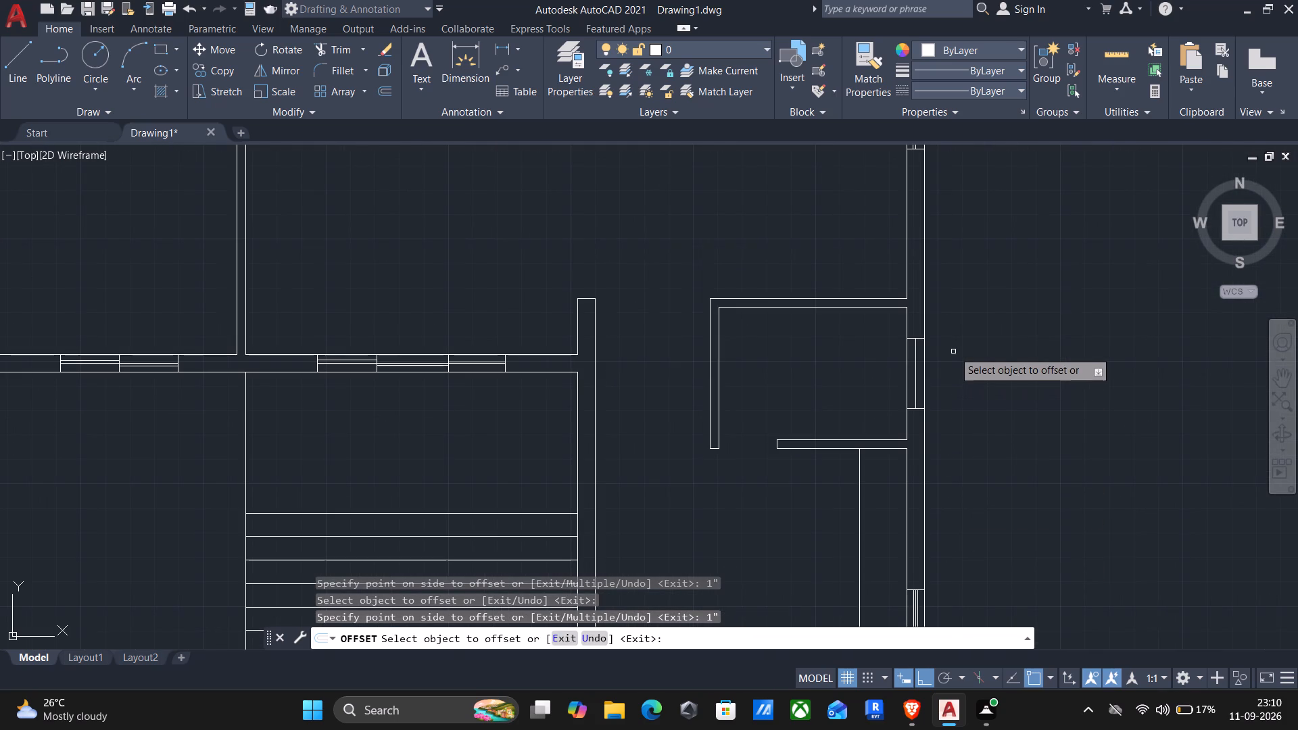
scroll(926, 361, up, 2)
click(895, 370)
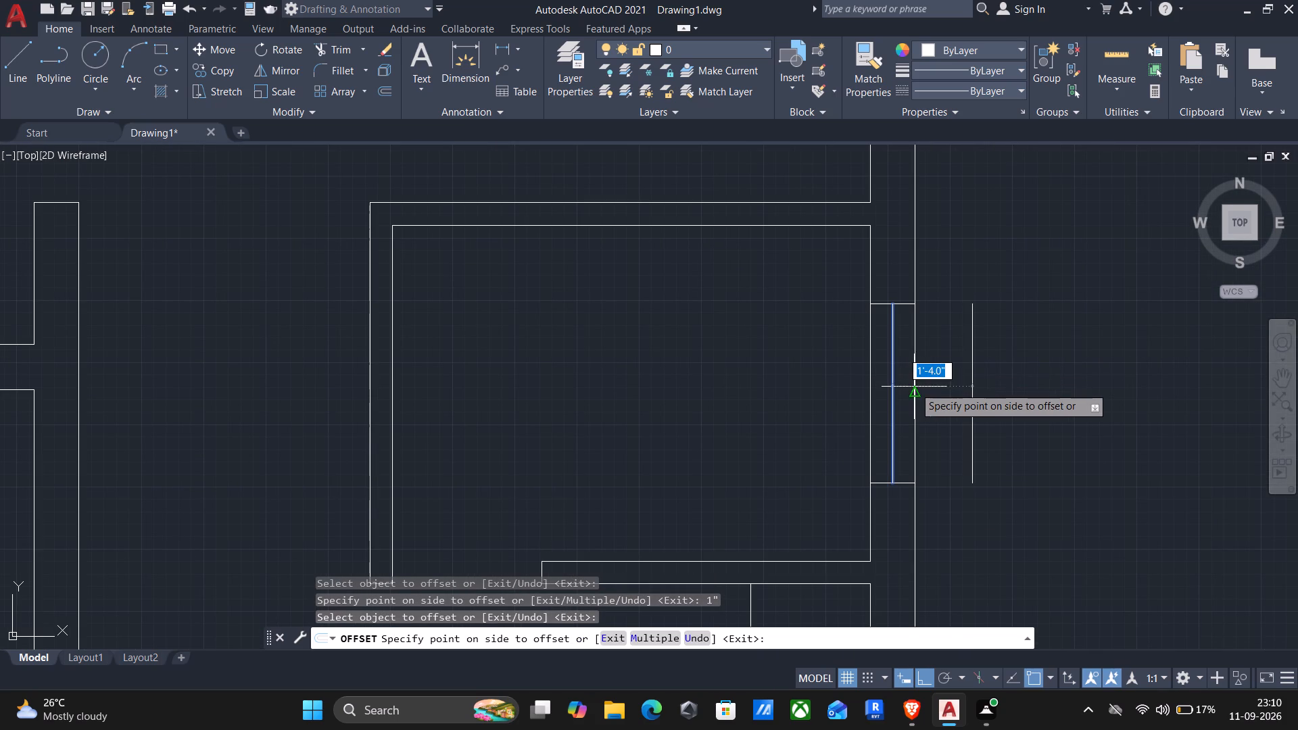
text(1")
key(Return)
scroll(890, 398, up, 1)
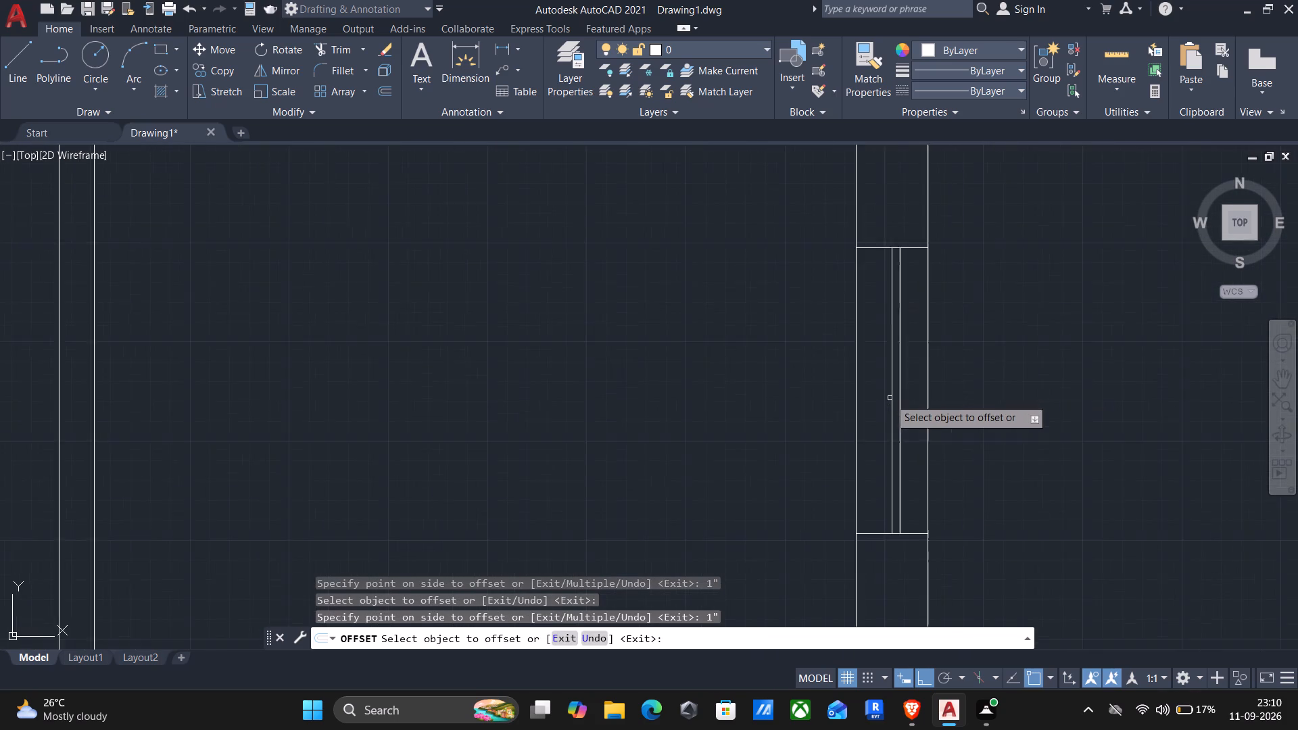
scroll(890, 398, up, 1)
drag(890, 351, 890, 324)
key(1)
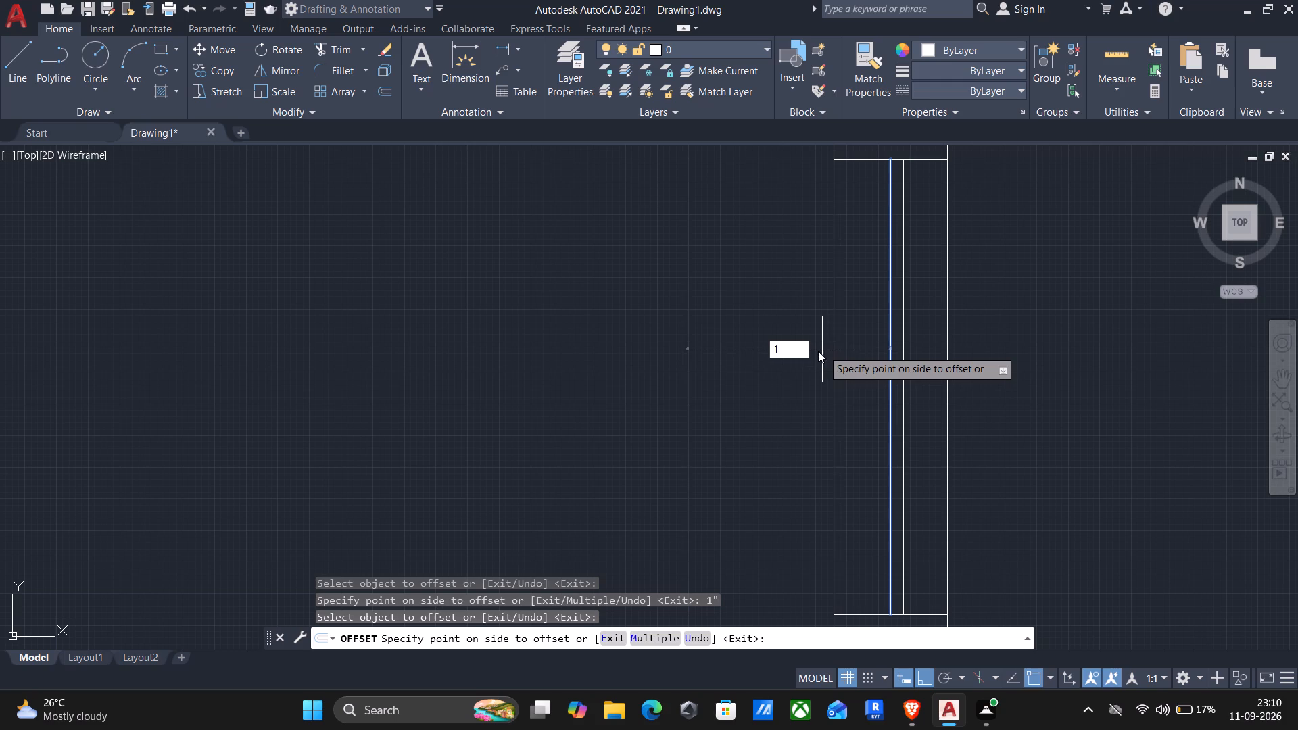
key(shift+quotedbl)
key(Return)
Offset the vertical centre line of the left outer wall's window opening in the small room 1" to both sides.
scroll(819, 360, down, 3)
scroll(868, 308, down, 3)
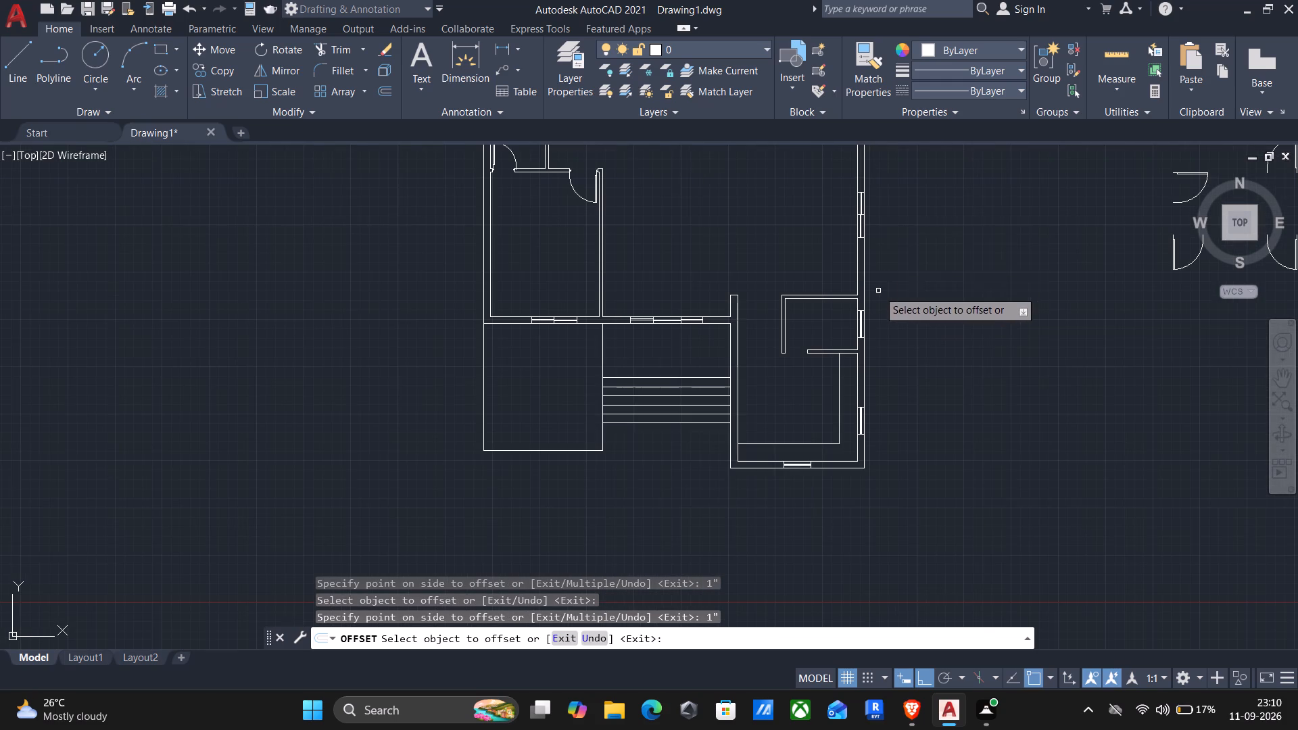
middle_drag(598, 269, 584, 291)
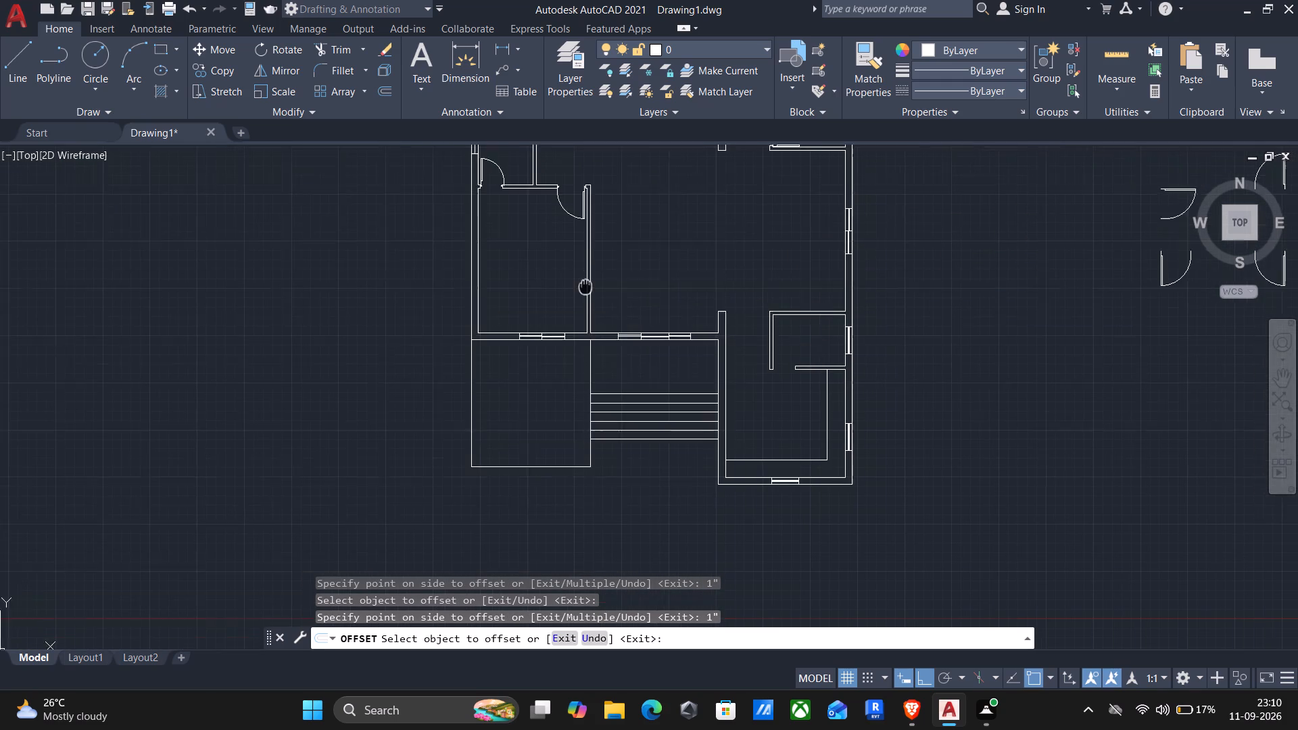
middle_drag(584, 291, 703, 381)
scroll(583, 230, up, 3)
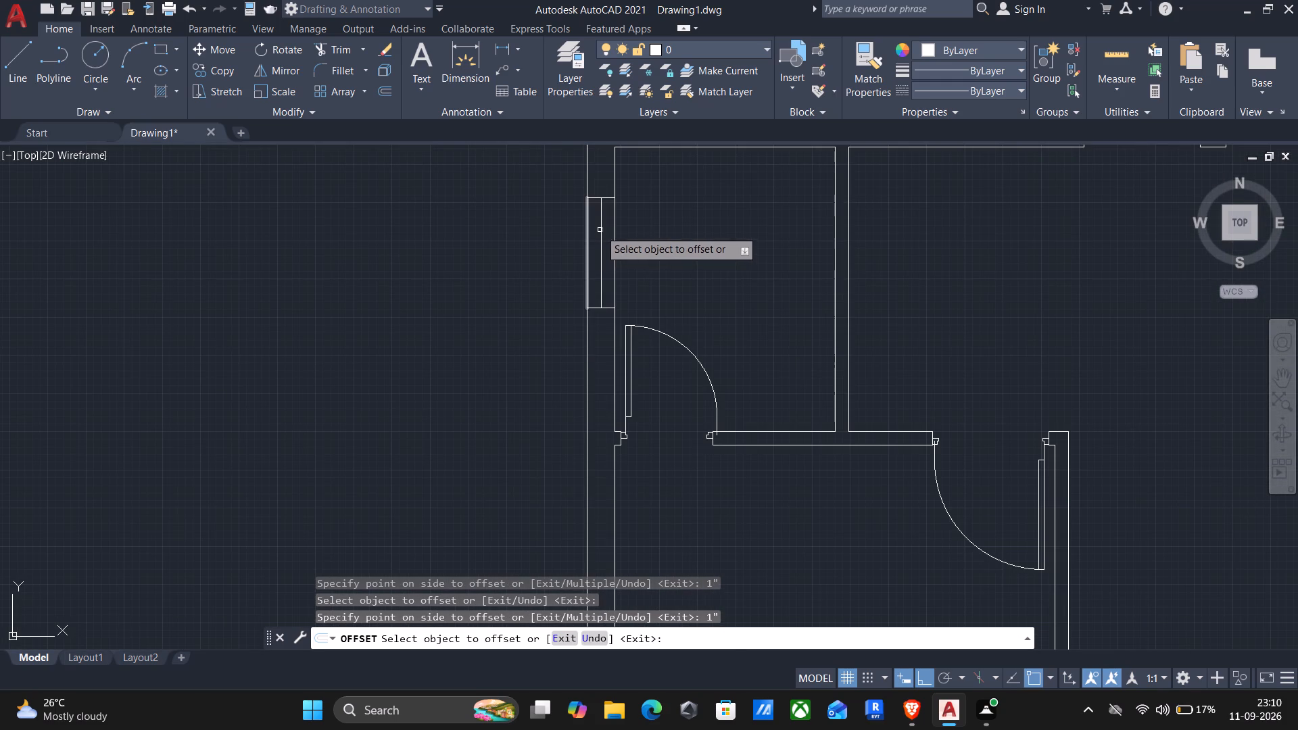
click(600, 237)
key(1)
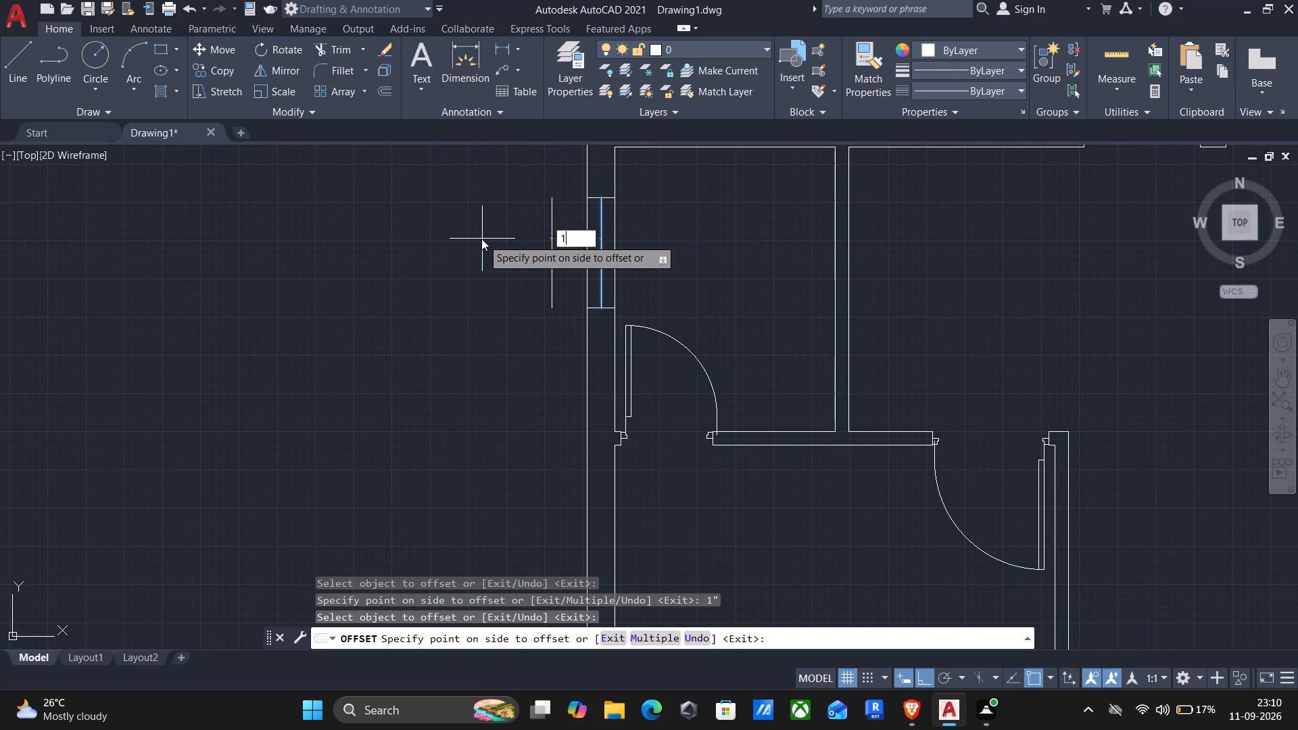
key(shift+quotedbl)
key(Return)
scroll(498, 243, up, 2)
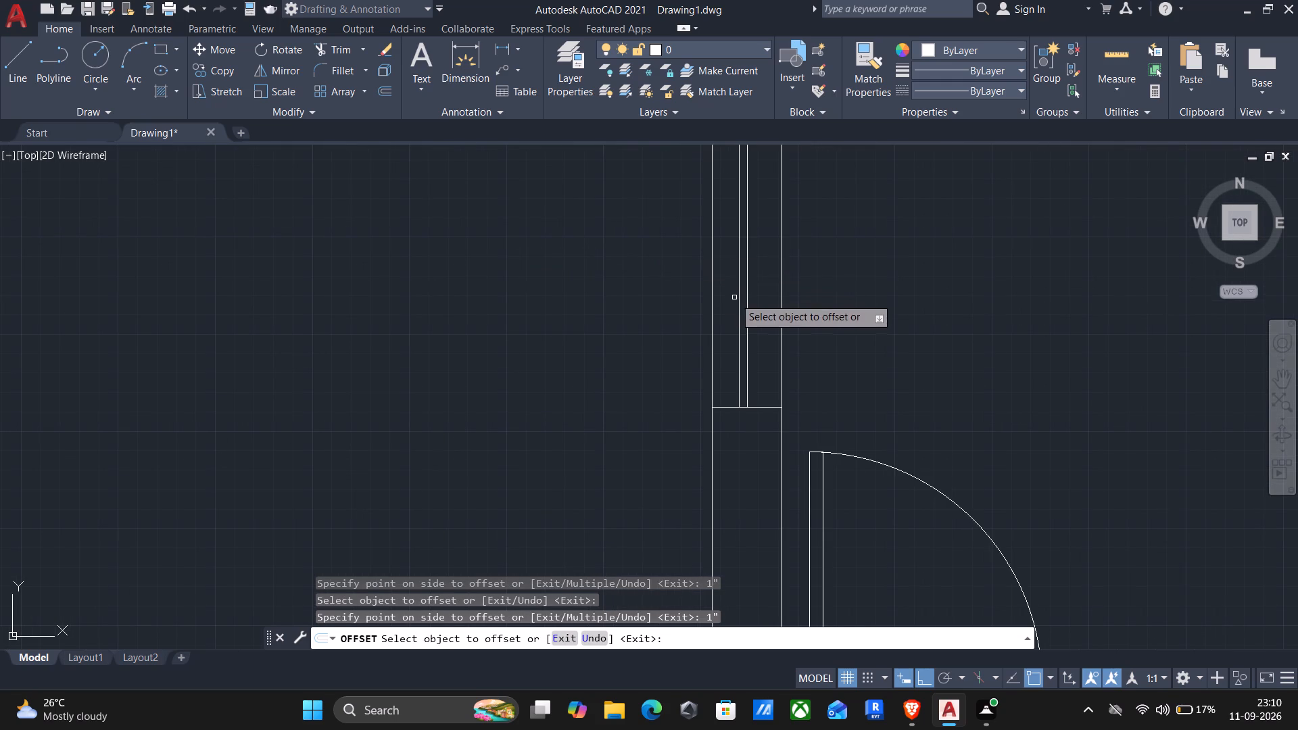
click(745, 297)
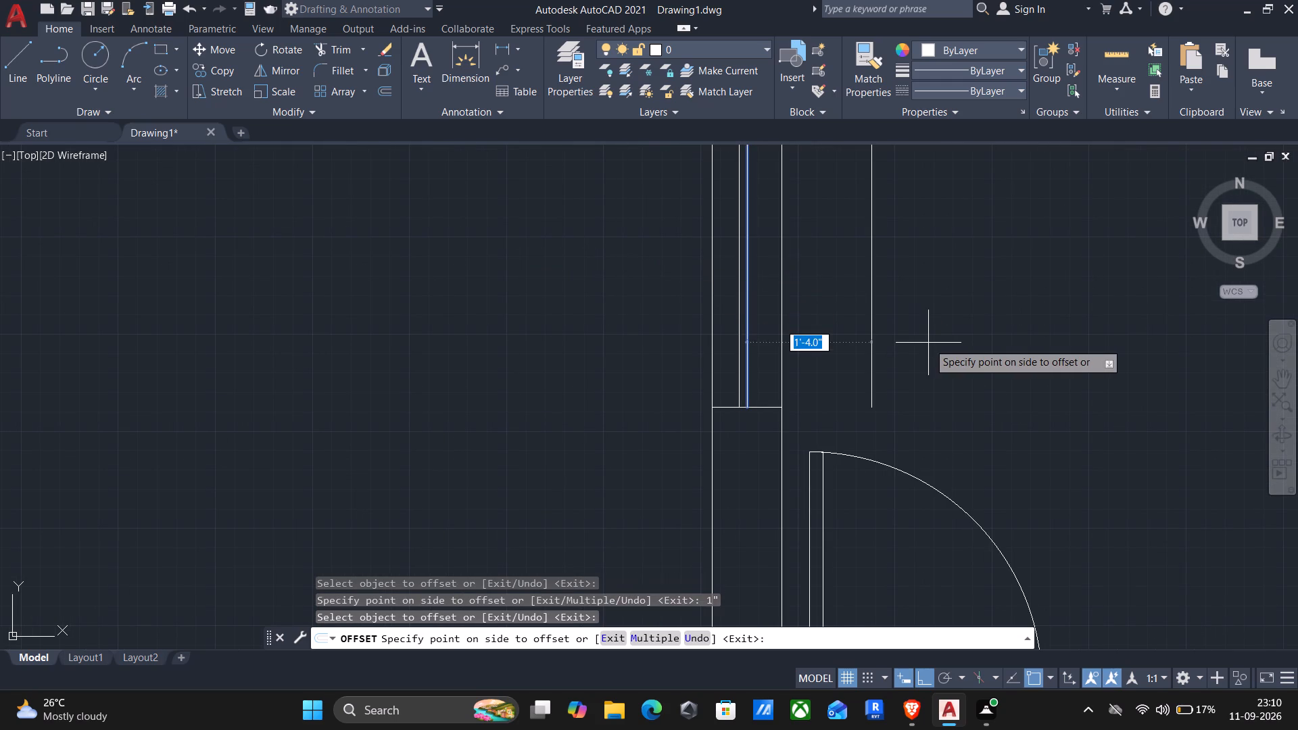
key(1)
key(shift+quotedbl)
key(Return)
Offset the horizontal centre line of the top-wall opening between the two two-sash windows 1" up and 1" down.
scroll(928, 343, down, 3)
middle_drag(960, 327, 763, 589)
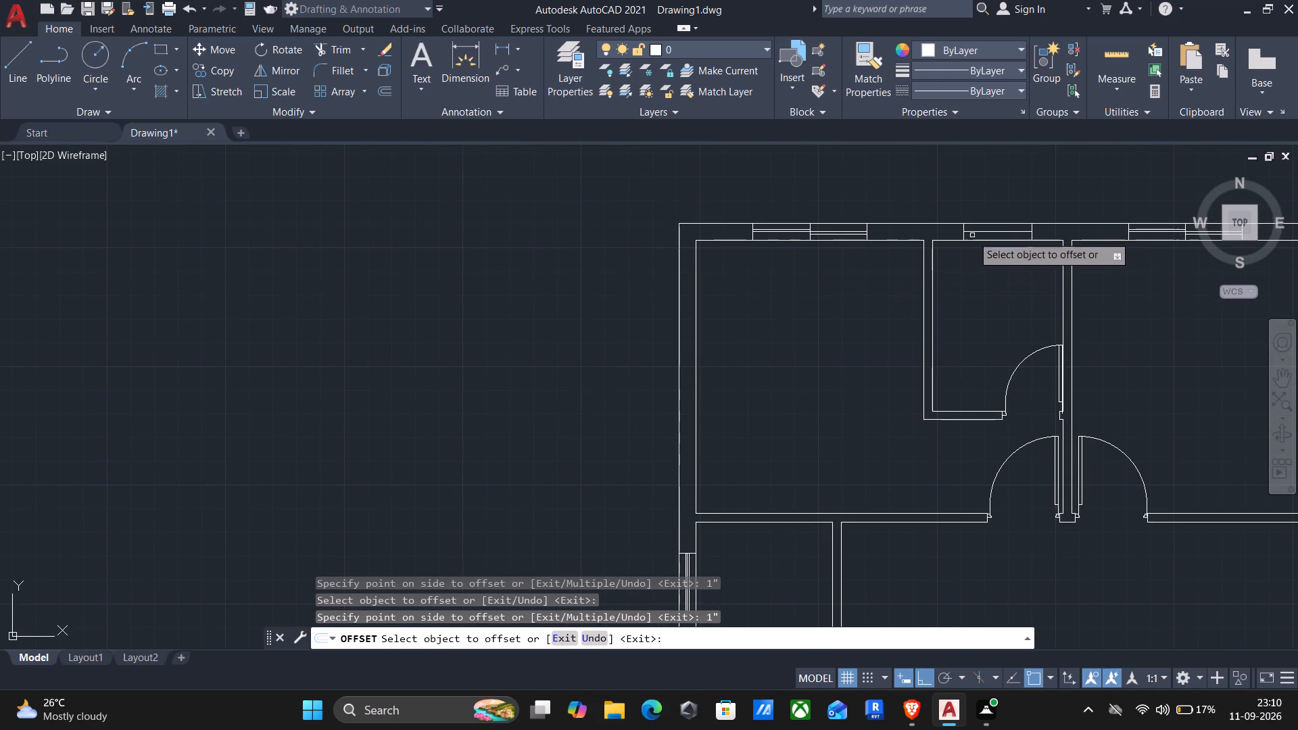
click(978, 231)
key(1)
key(shift+quotedbl)
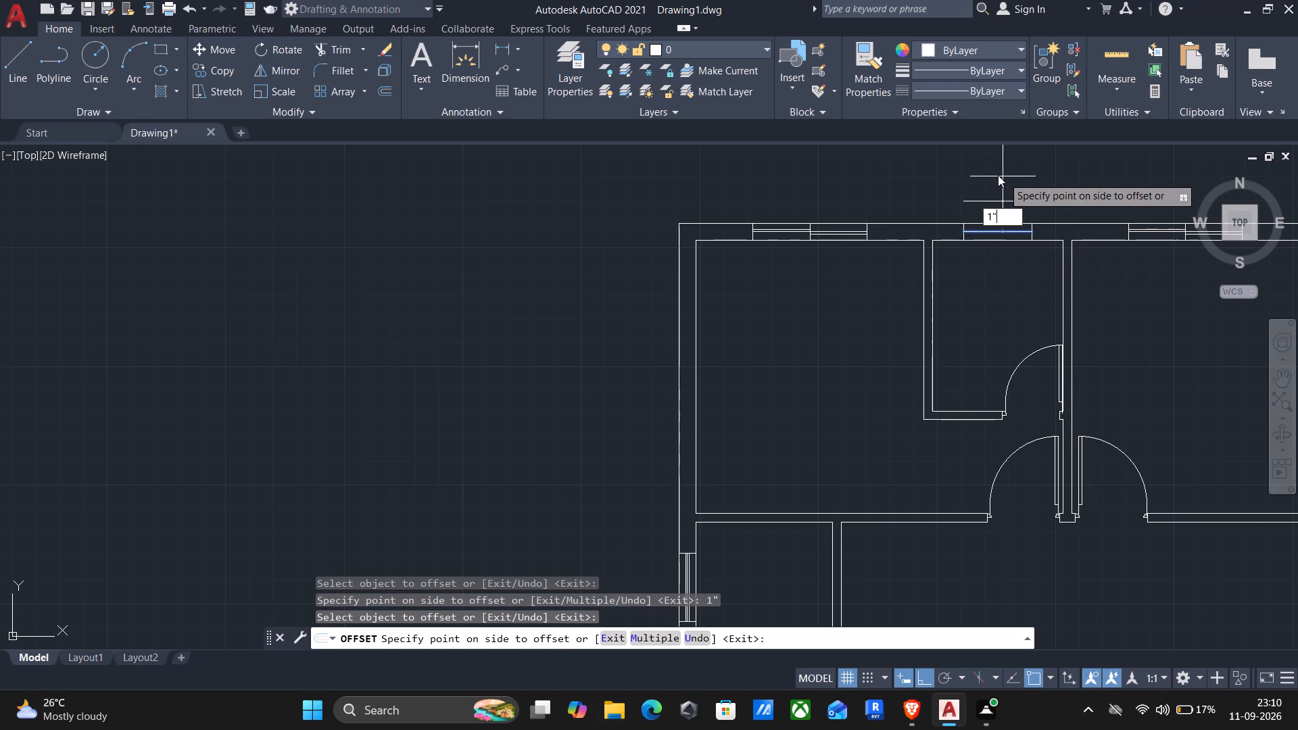
key(Return)
scroll(1014, 240, up, 3)
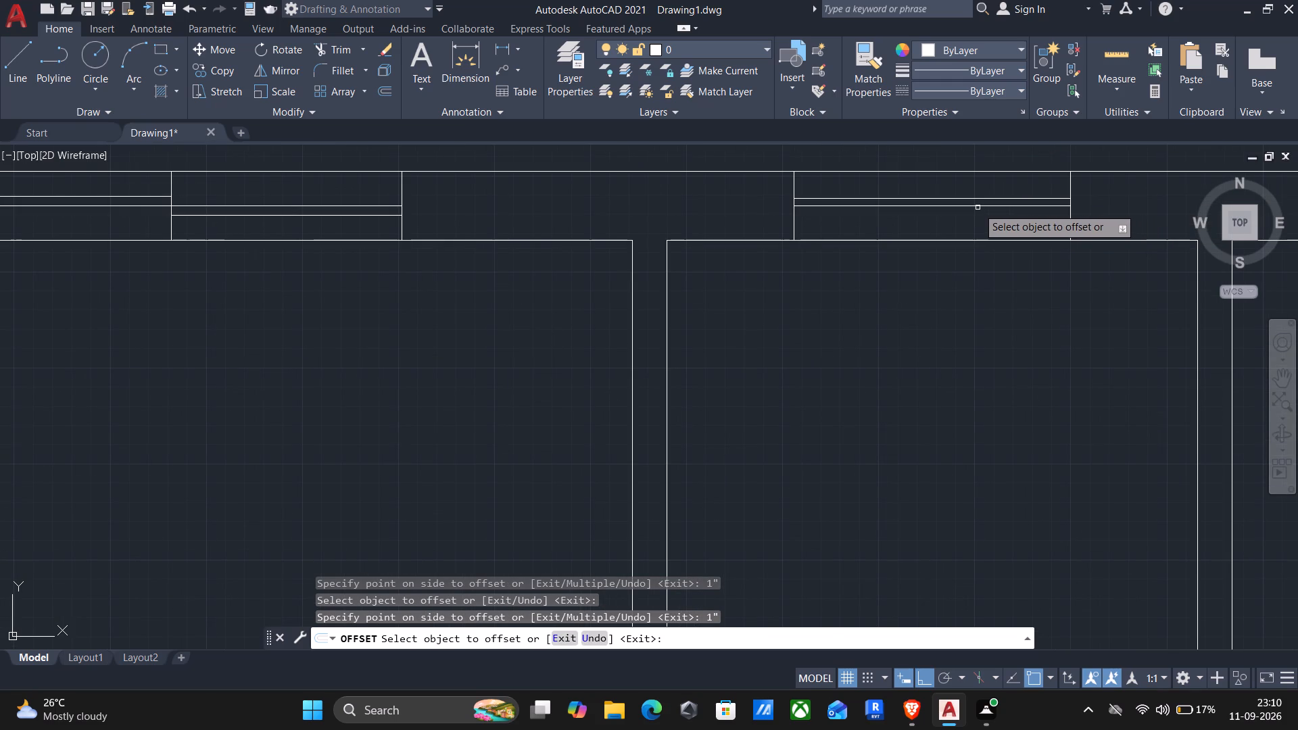
click(969, 203)
key(1)
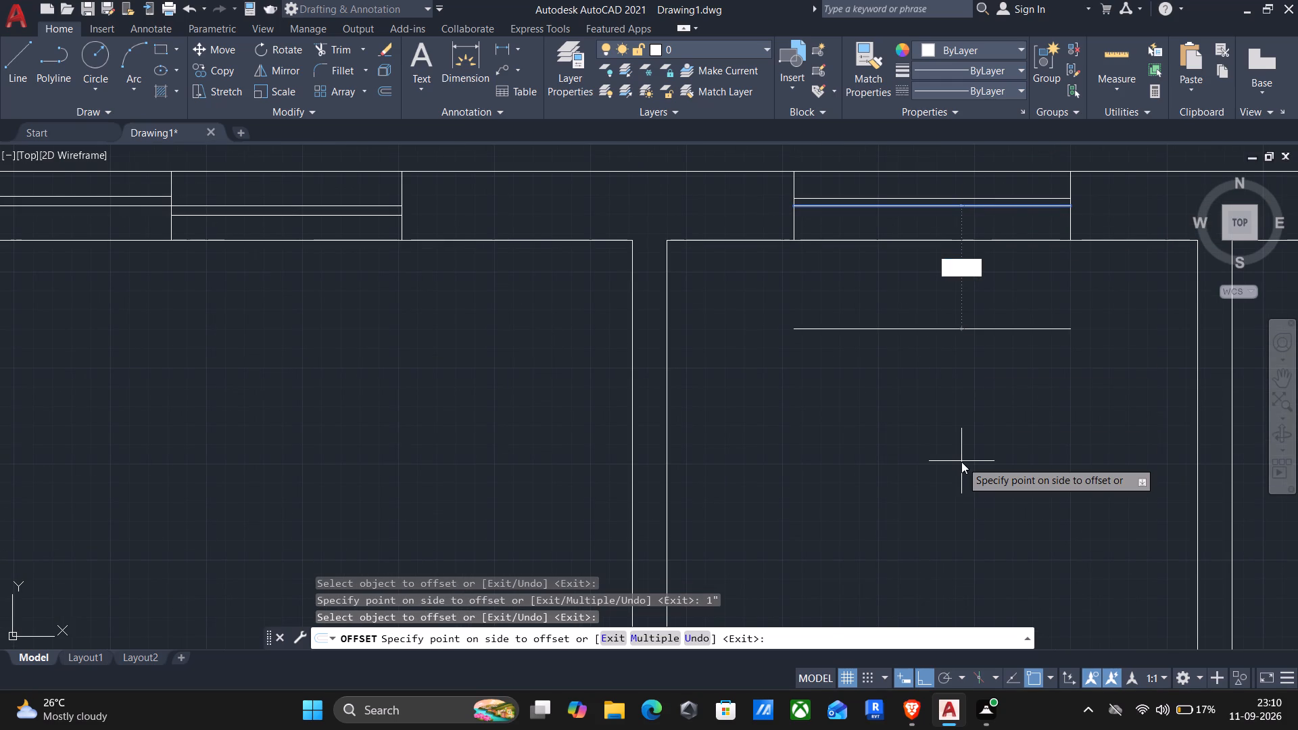
key(shift+quotedbl)
key(Return)
Offset the right-wall window centre line in the small upper-right room with a door 1" to both sides.
scroll(996, 479, down, 2)
middle_drag(1166, 464, 1130, 468)
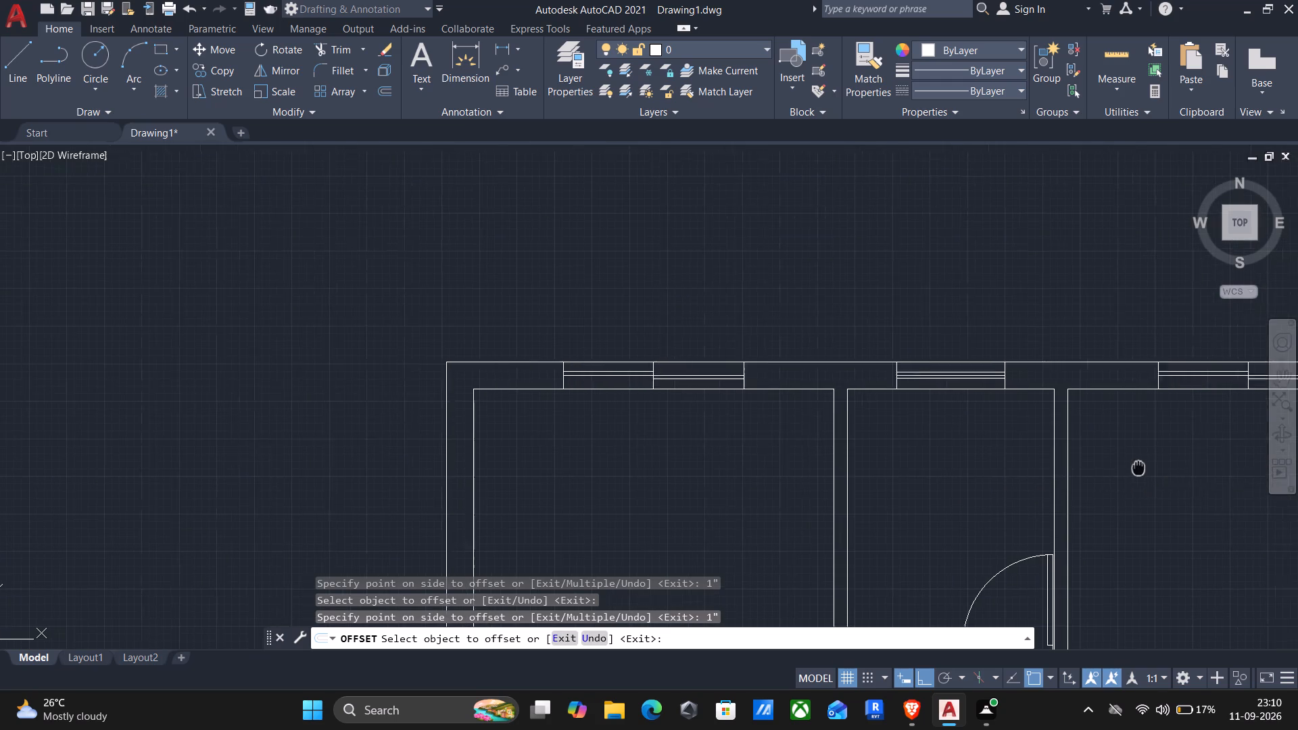
middle_drag(1130, 468, 1026, 486)
scroll(1222, 471, down, 2)
middle_drag(1199, 501, 782, 335)
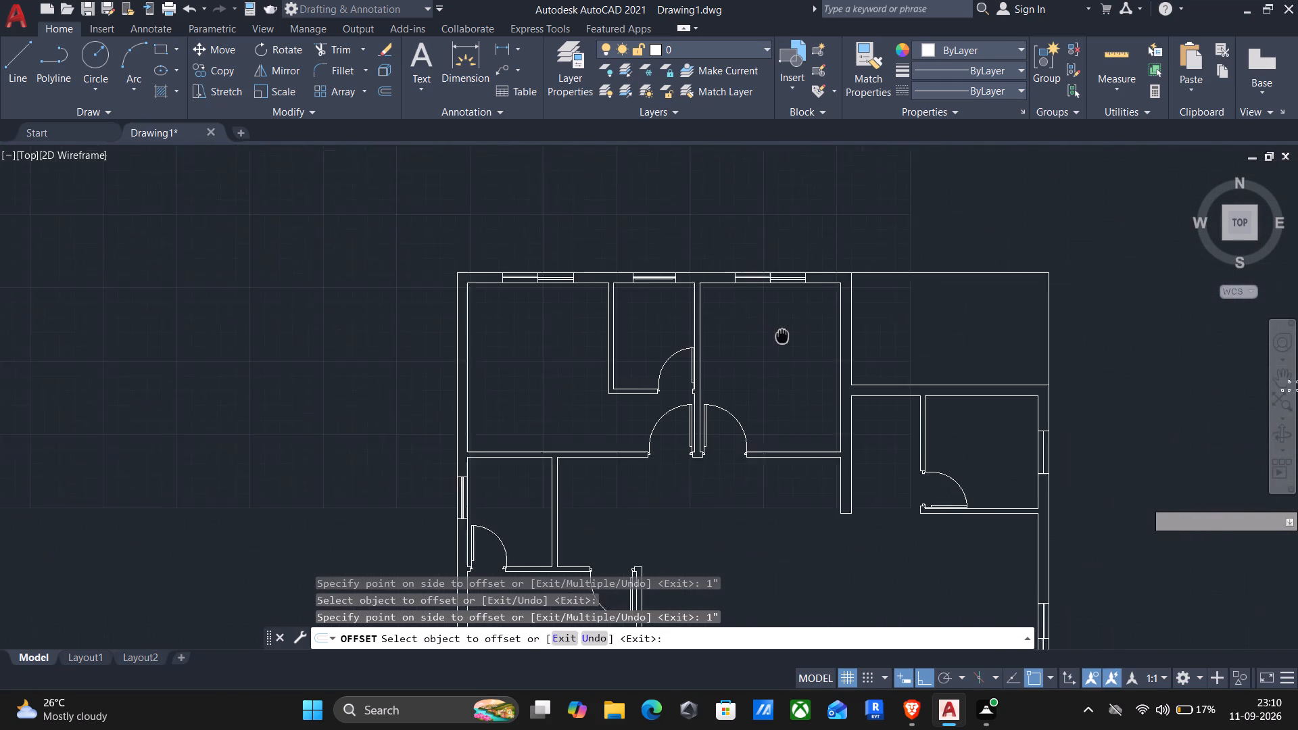
middle_drag(782, 335, 734, 323)
scroll(998, 445, up, 3)
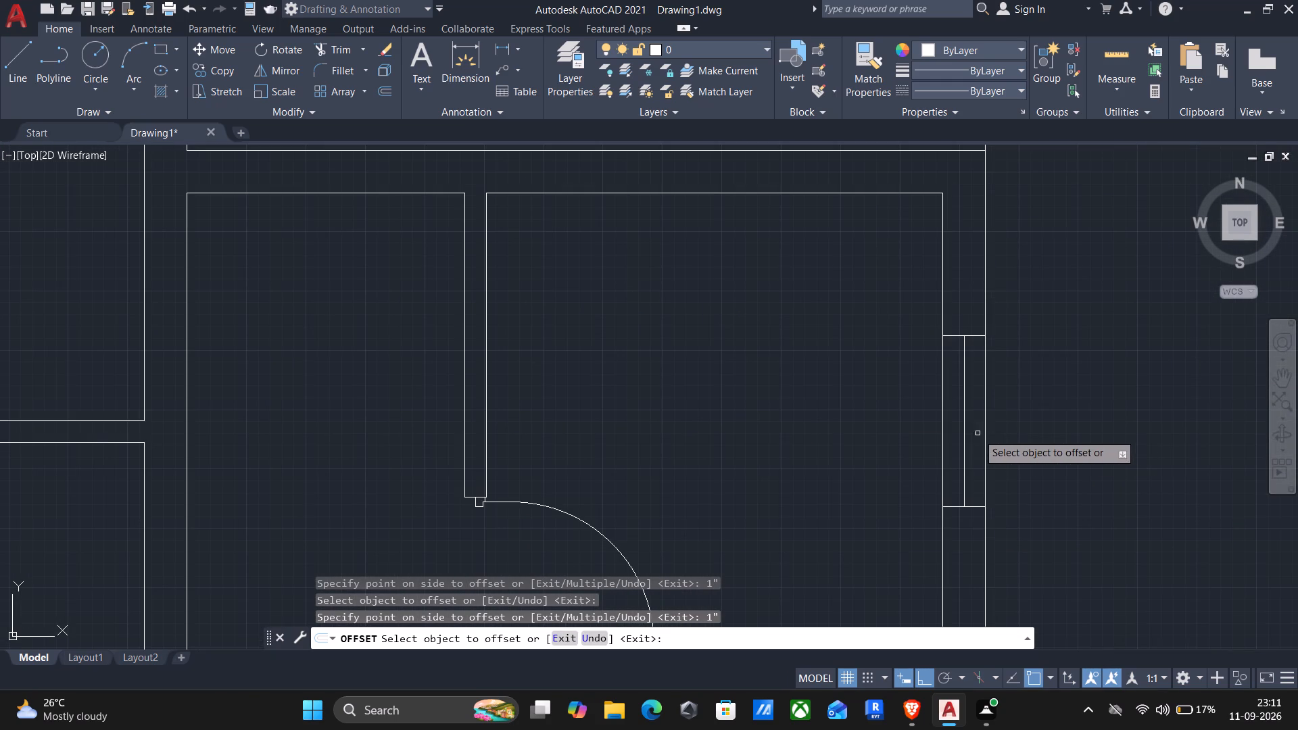
click(964, 433)
text(1")
key(Return)
scroll(993, 456, up, 2)
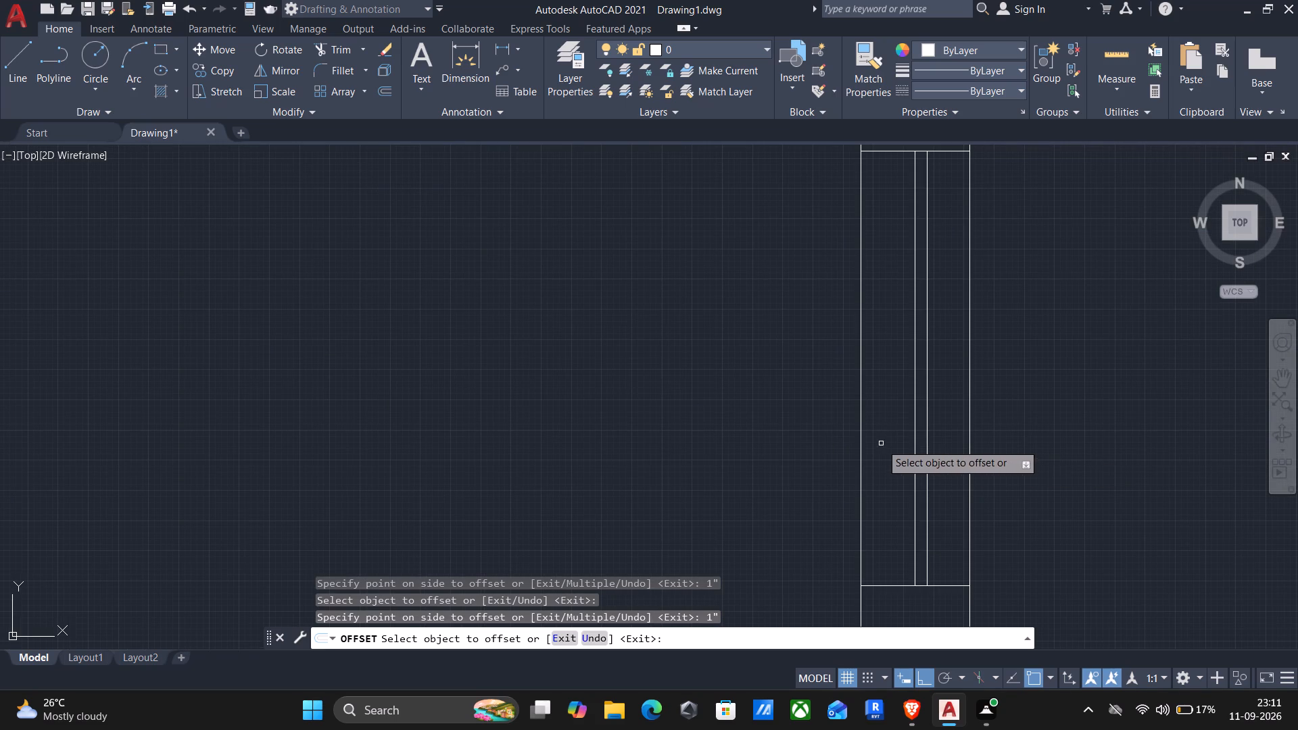
click(915, 439)
text(1")
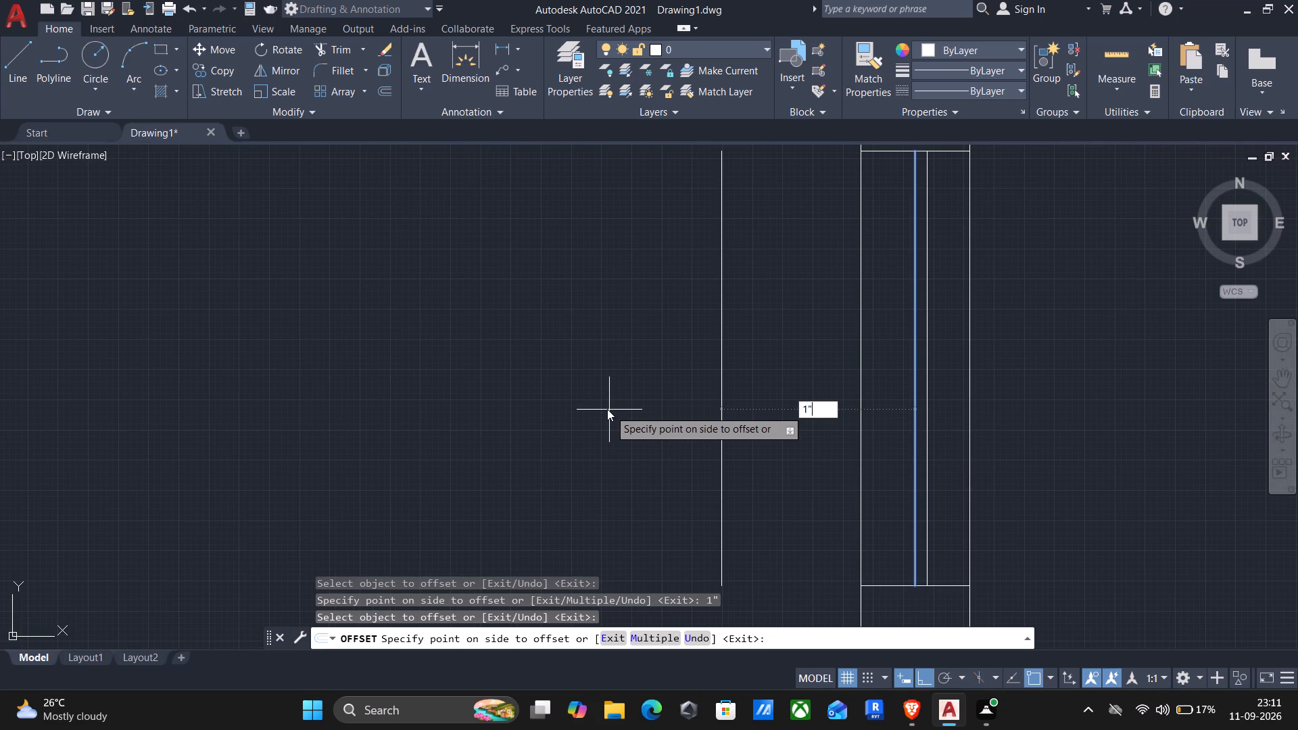
key(Return)
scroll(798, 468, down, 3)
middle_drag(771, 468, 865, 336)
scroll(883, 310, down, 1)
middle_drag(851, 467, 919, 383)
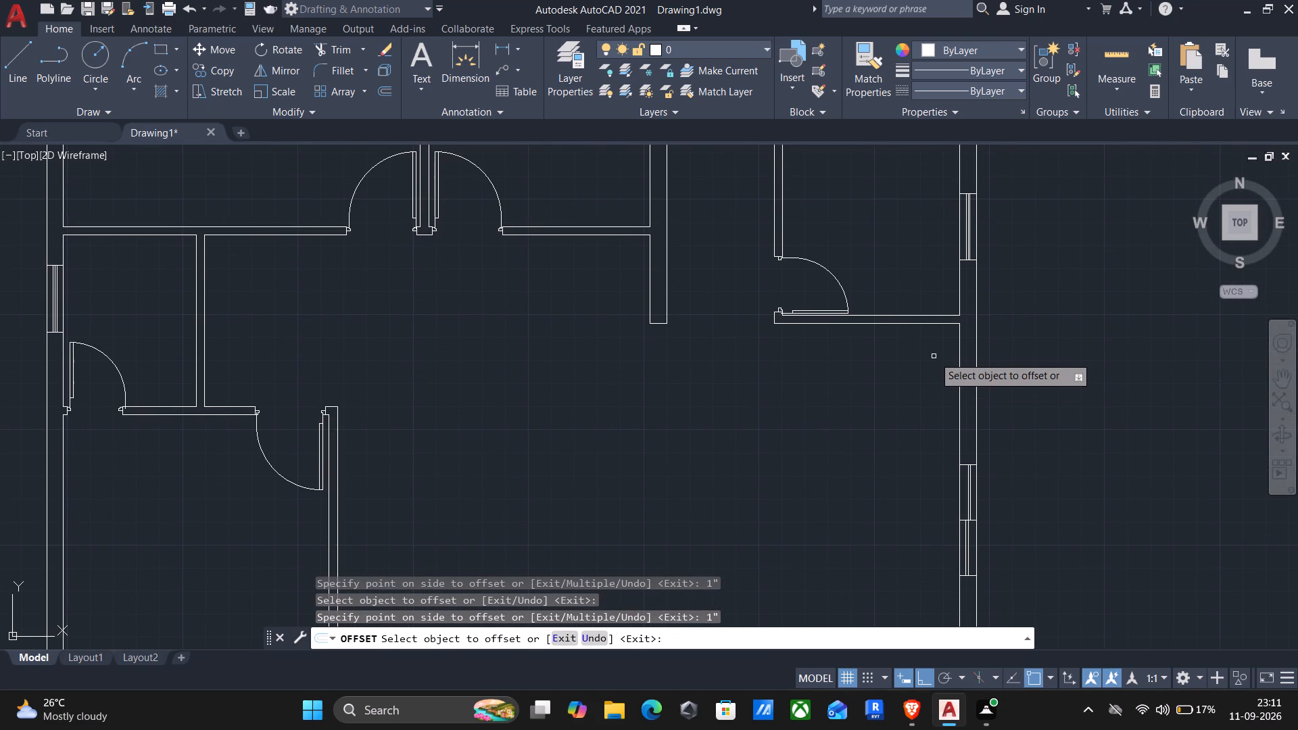
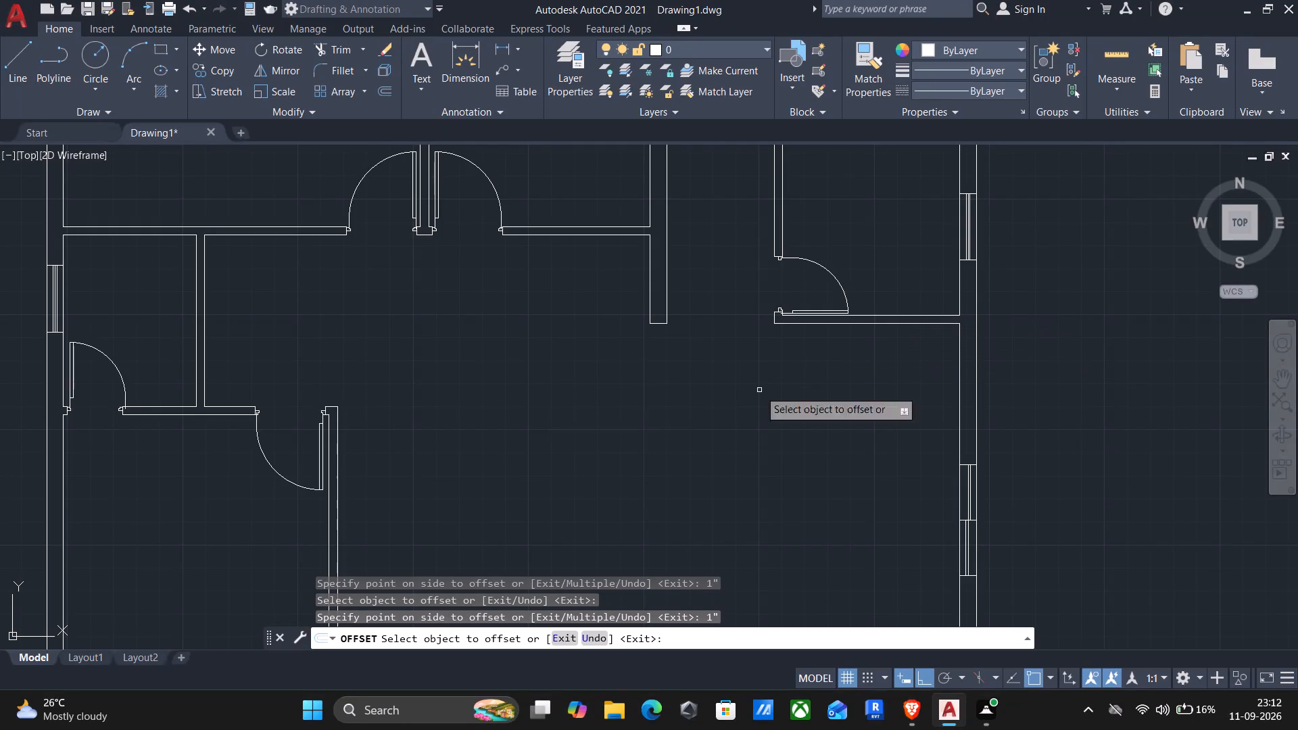
Erase the original centre lines between the offset pairs in the six single-pane window openings of the outer walls.
middle_drag(739, 412, 756, 461)
scroll(739, 414, down, 1)
key(Escape)
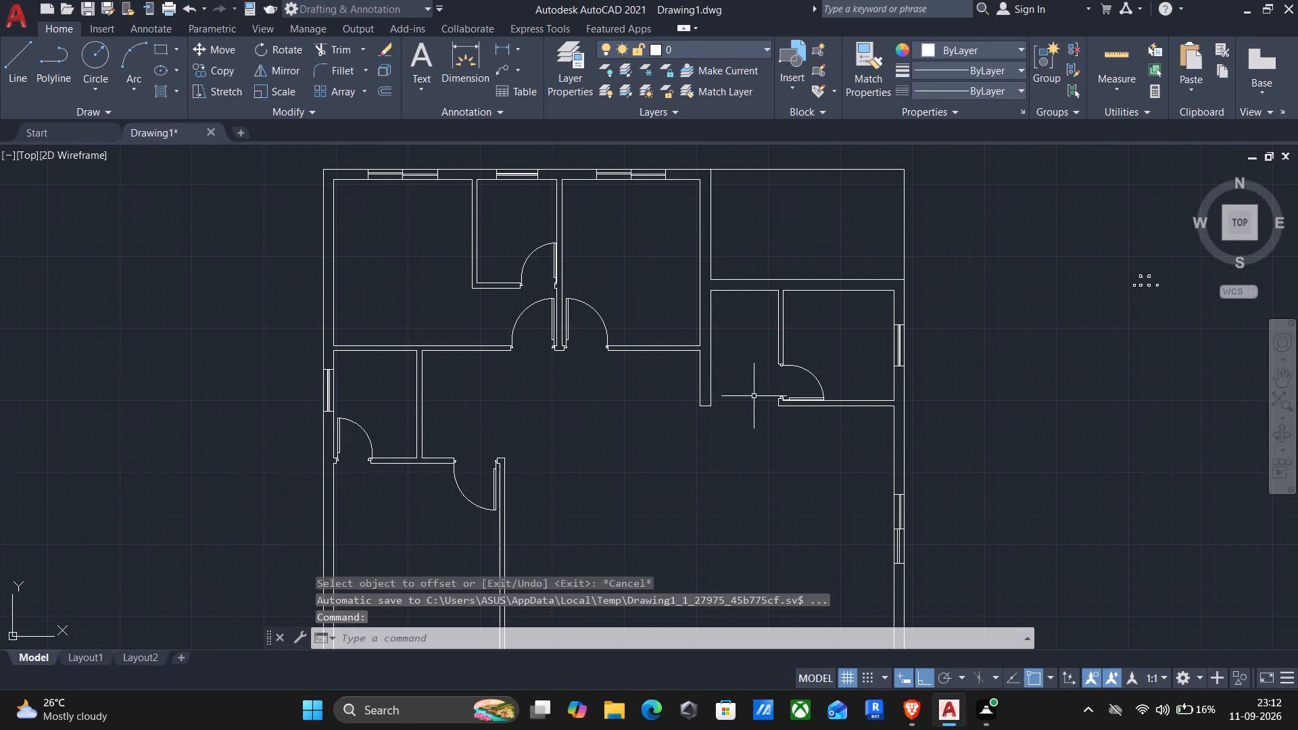
scroll(625, 192, up, 2)
scroll(385, 173, down, 1)
scroll(373, 165, up, 3)
click(335, 170)
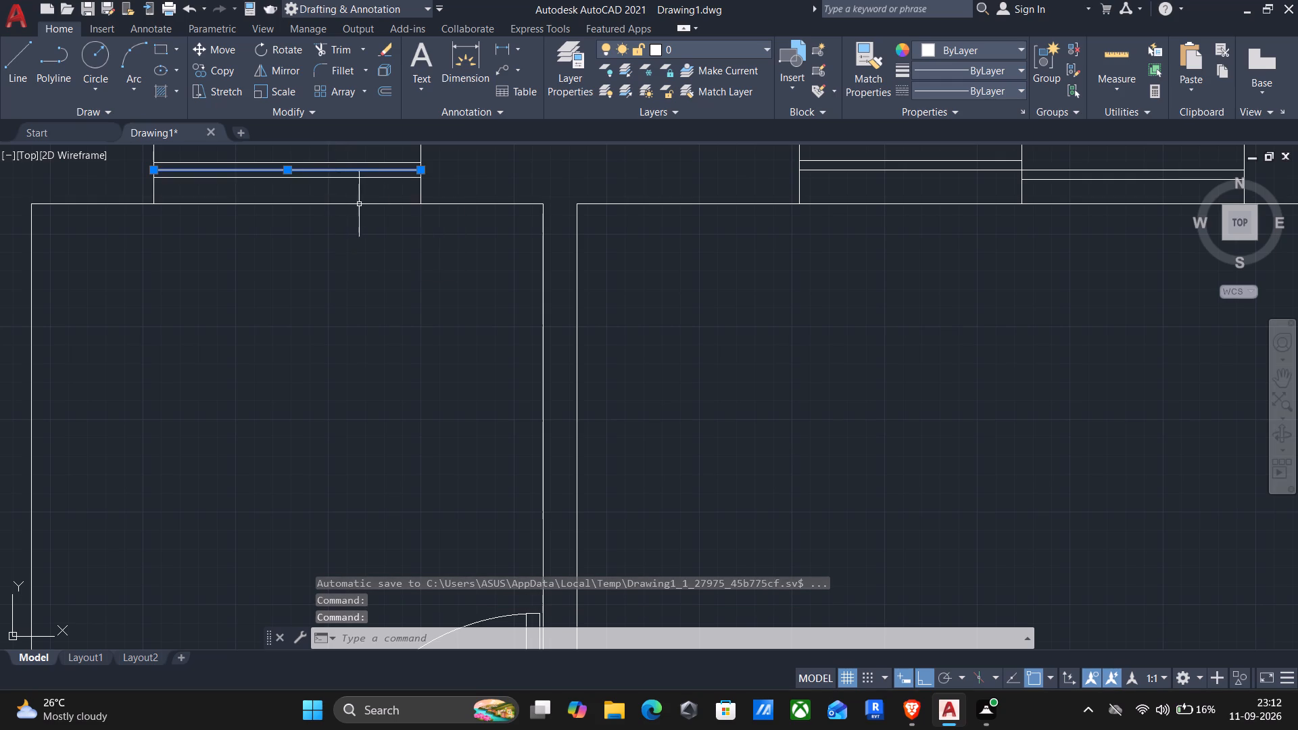
scroll(365, 210, down, 1)
scroll(665, 218, down, 2)
middle_drag(314, 545, 406, 477)
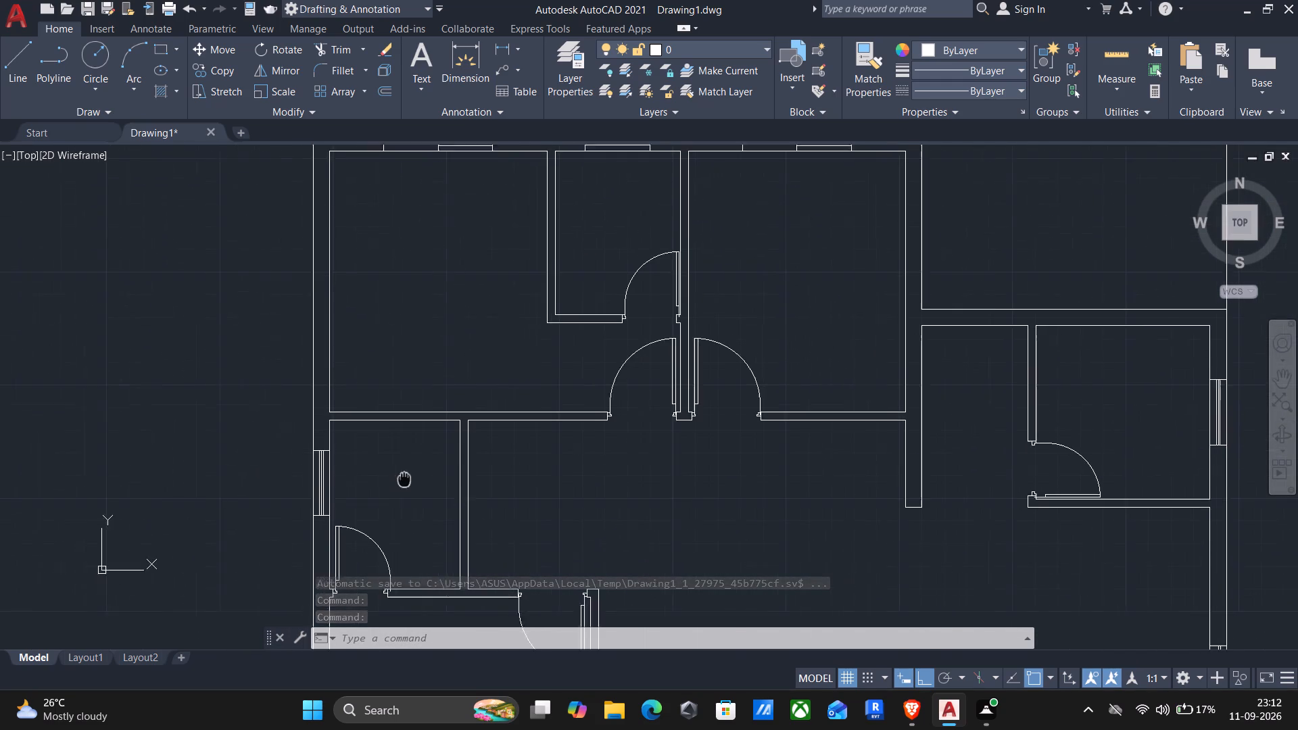
middle_drag(406, 477, 409, 472)
scroll(288, 481, up, 2)
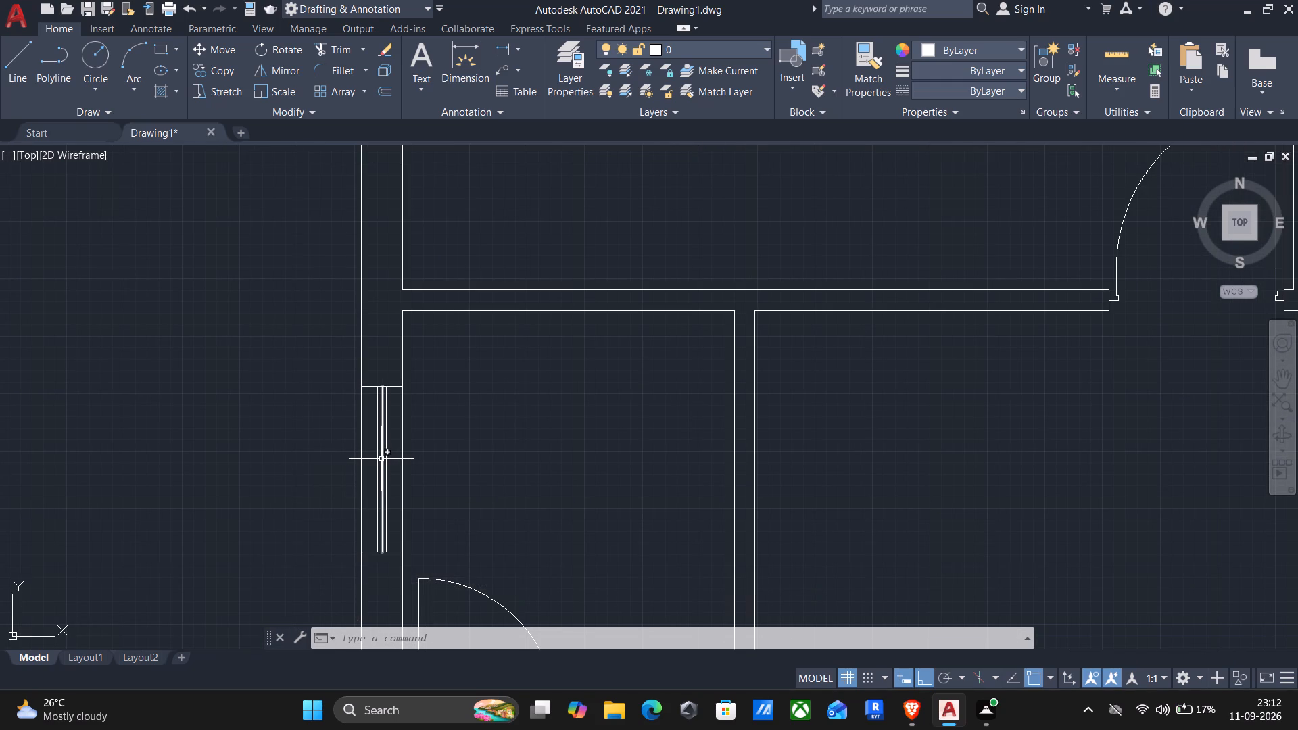
click(381, 459)
scroll(421, 467, down, 3)
scroll(971, 416, up, 3)
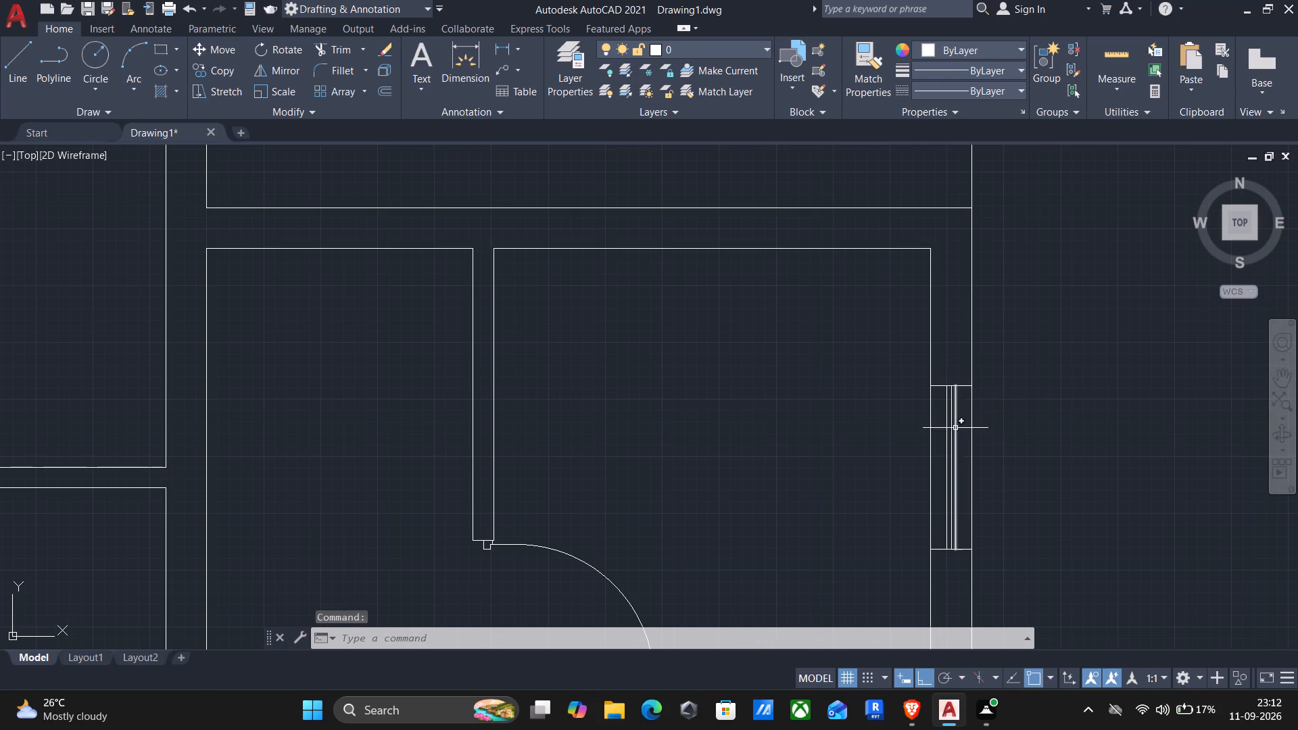
scroll(954, 435, up, 1)
click(945, 434)
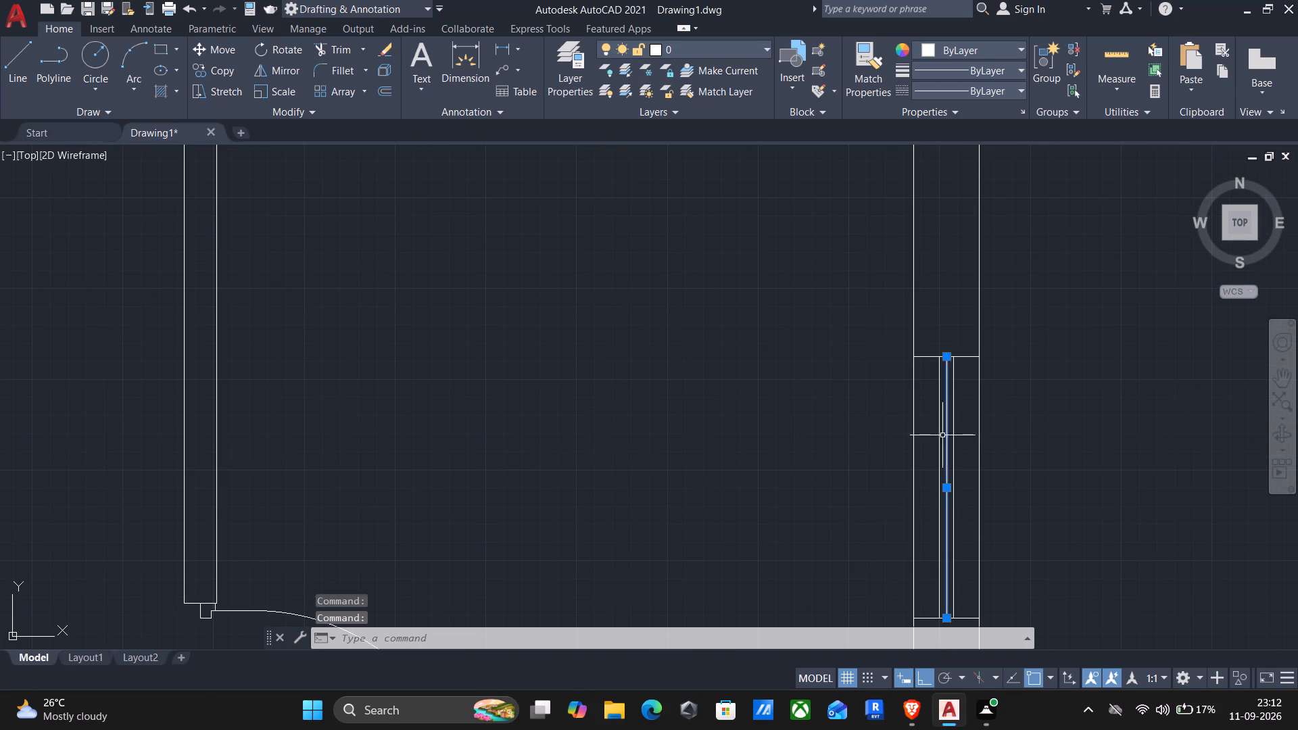
scroll(932, 449, down, 3)
middle_drag(840, 467, 936, 284)
middle_drag(753, 466, 750, 467)
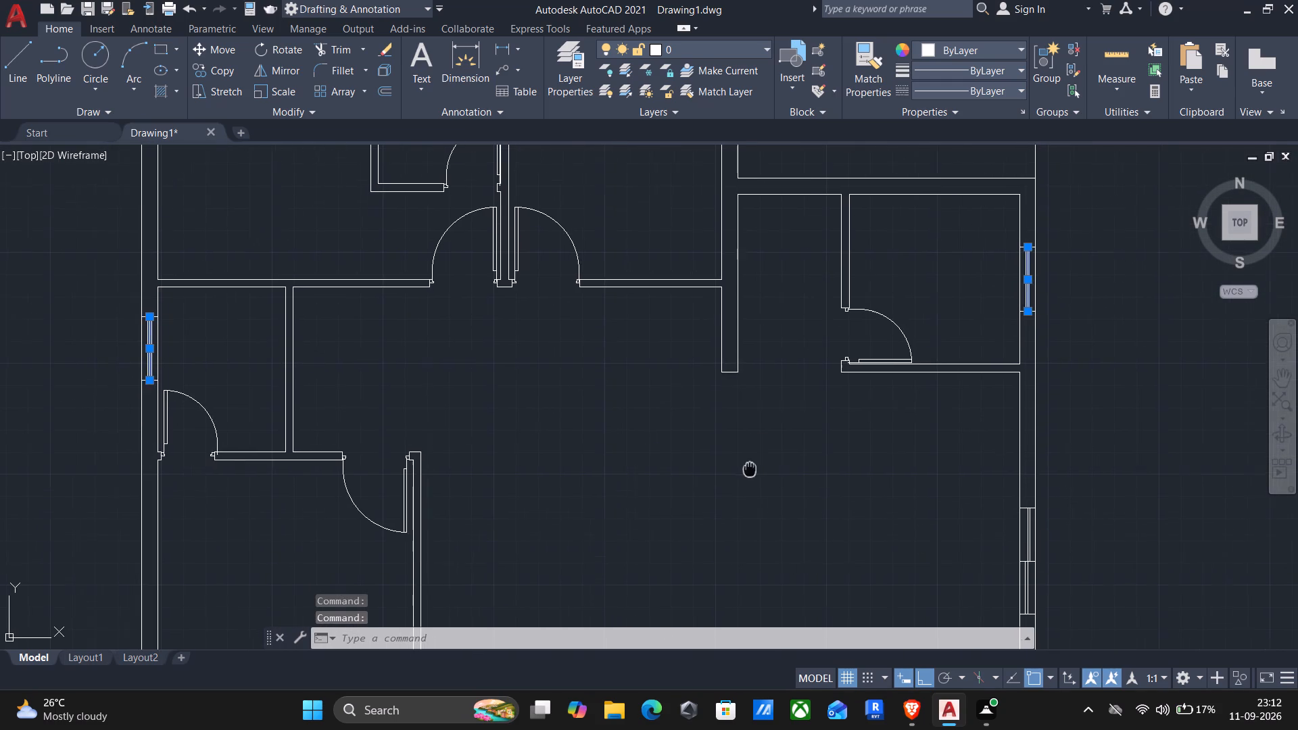
middle_drag(750, 467, 853, 228)
middle_drag(530, 568, 625, 338)
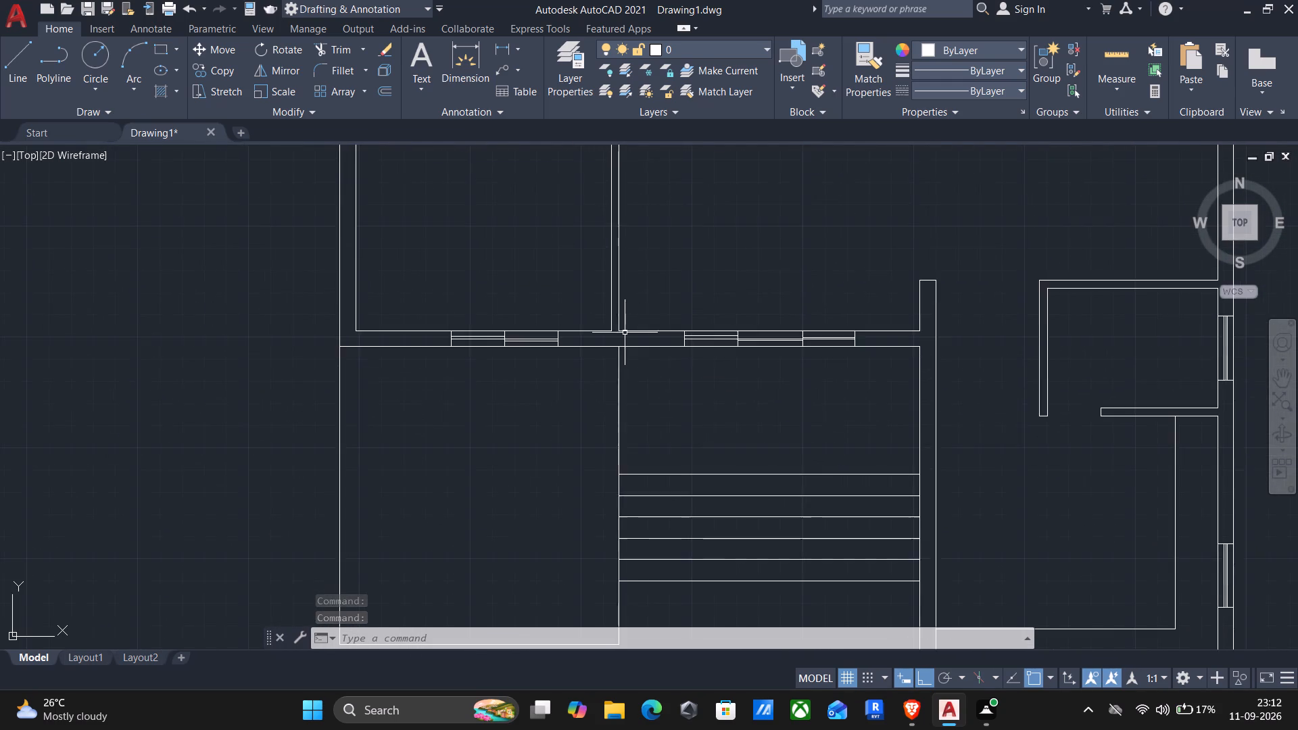
scroll(791, 403, down, 2)
scroll(859, 524, up, 3)
scroll(999, 476, up, 3)
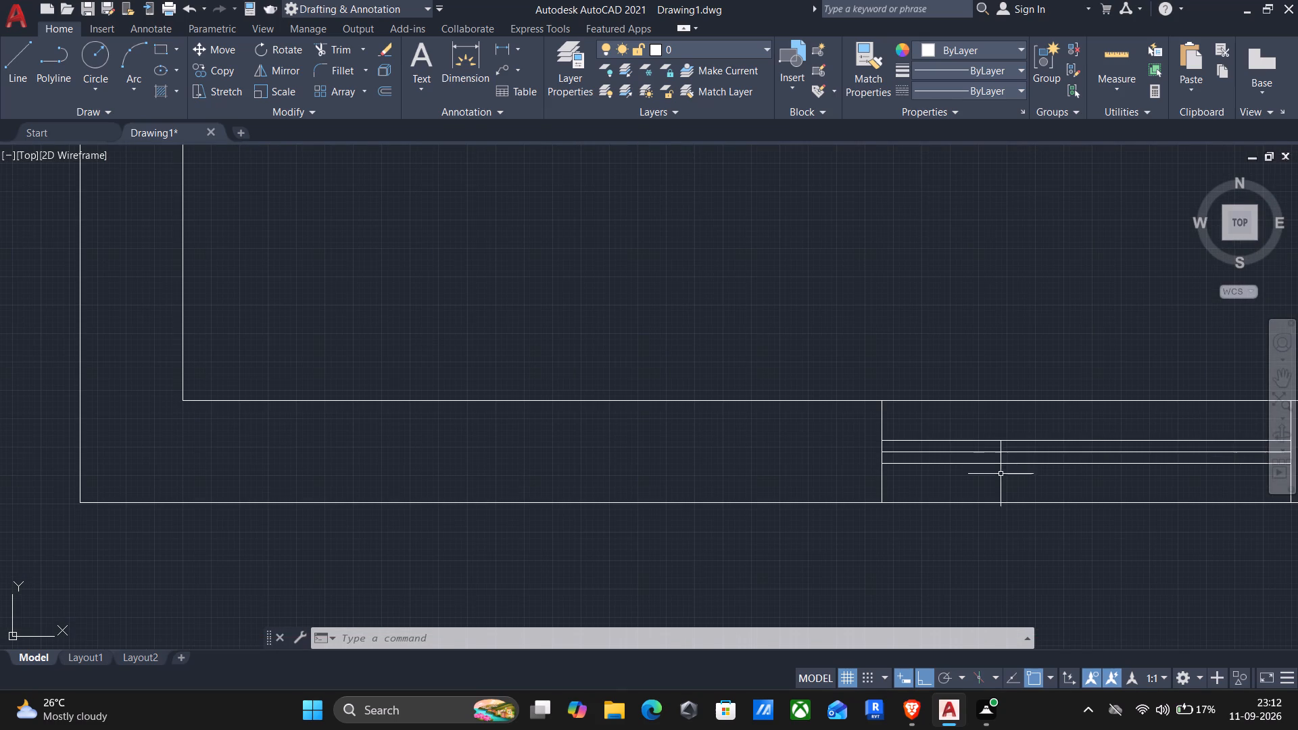
click(999, 454)
scroll(991, 467, down, 3)
middle_drag(1020, 491, 931, 528)
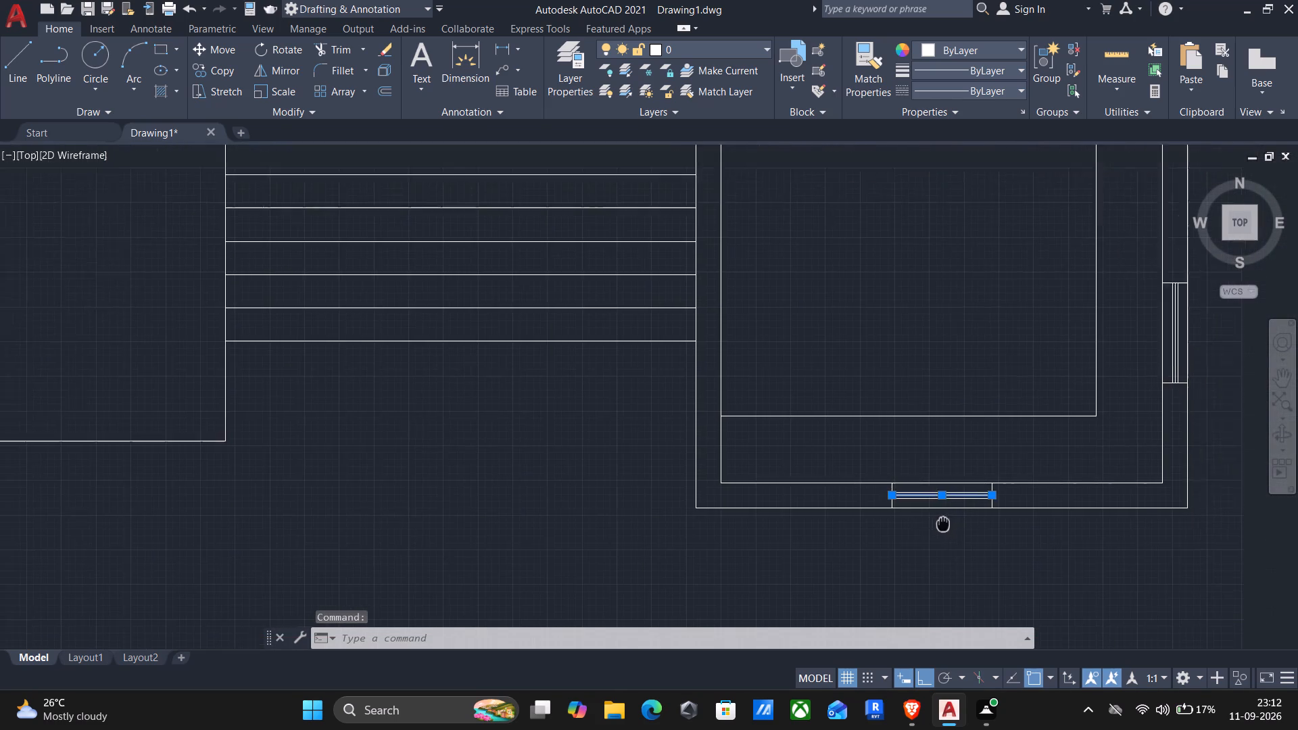
middle_drag(931, 528, 617, 573)
scroll(842, 395, up, 2)
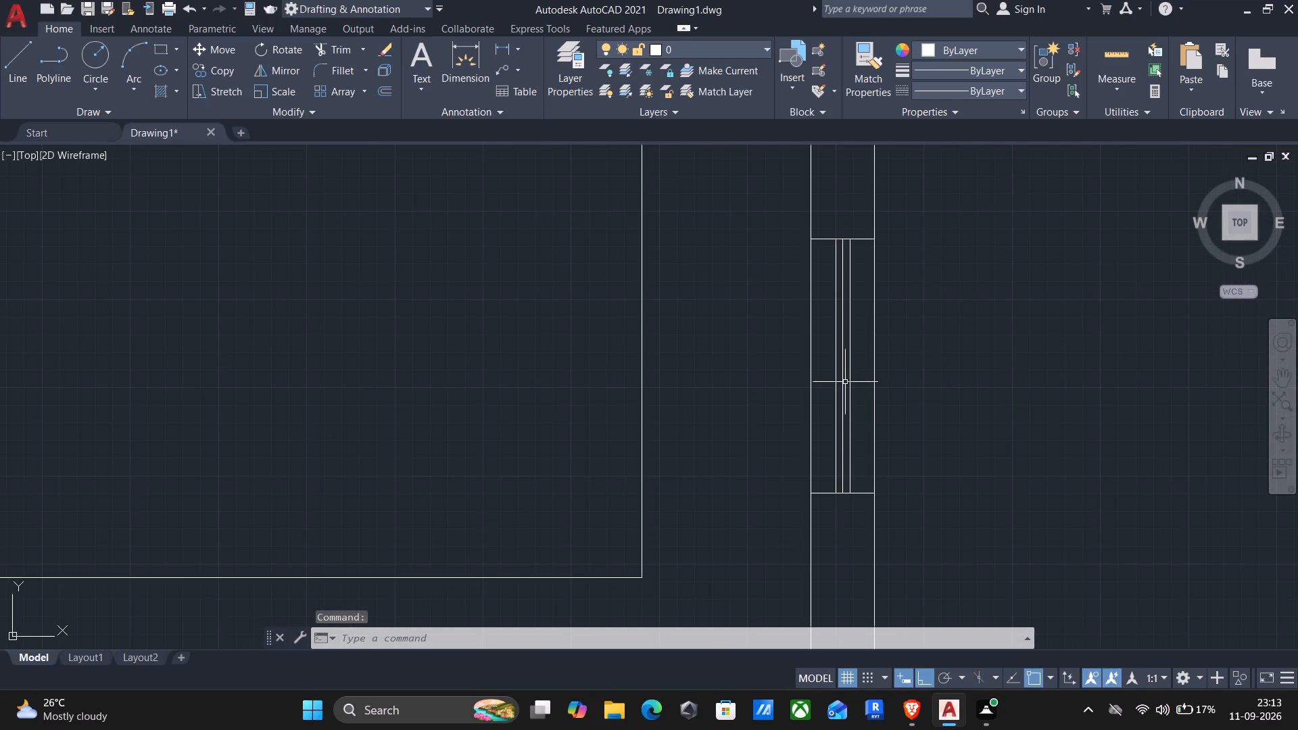
click(844, 383)
scroll(844, 383, down, 3)
middle_drag(953, 304, 859, 568)
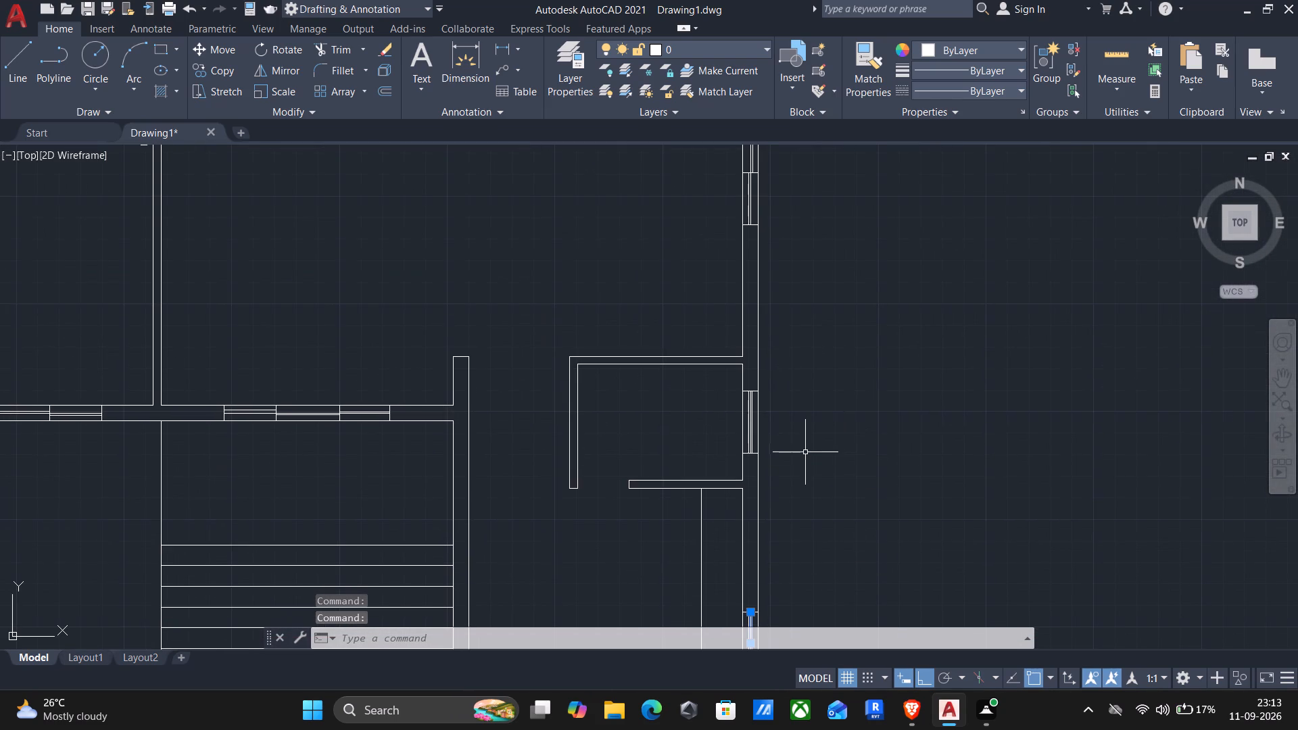
scroll(783, 424, up, 3)
click(671, 410)
scroll(727, 422, down, 2)
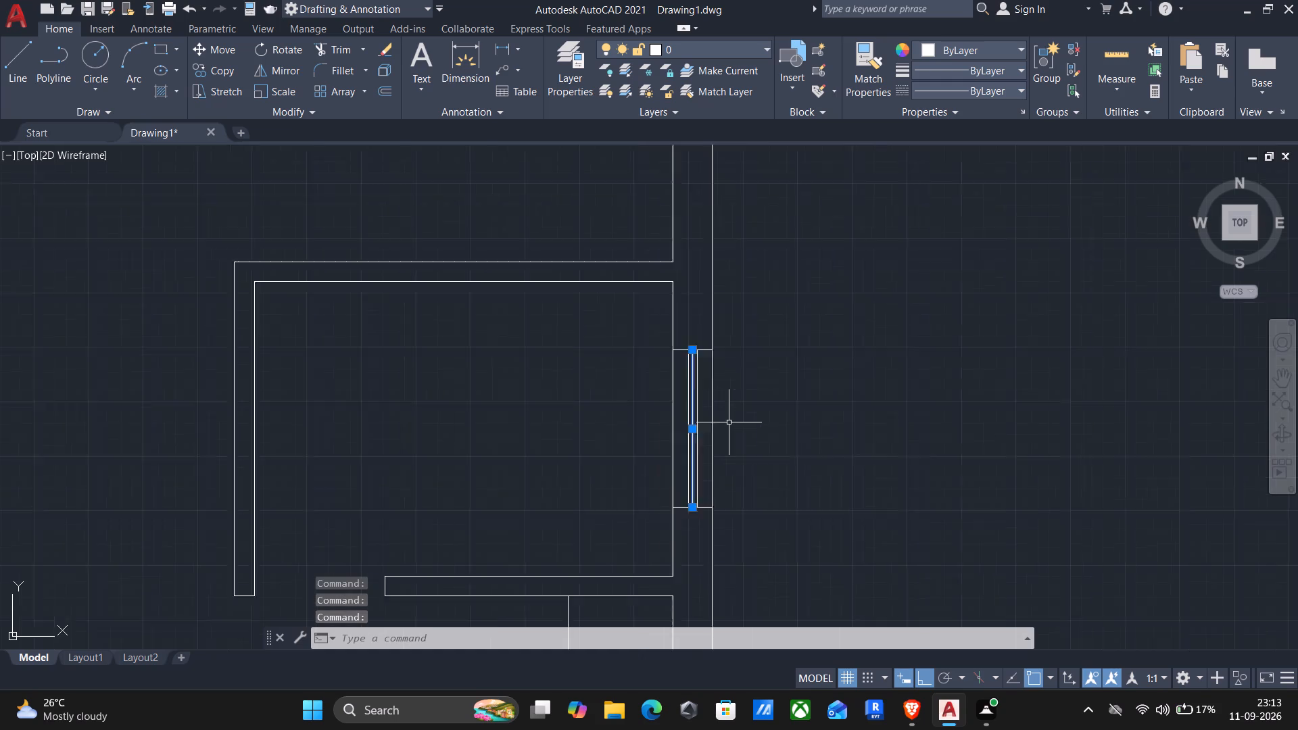
scroll(729, 423, down, 2)
middle_drag(793, 272, 831, 479)
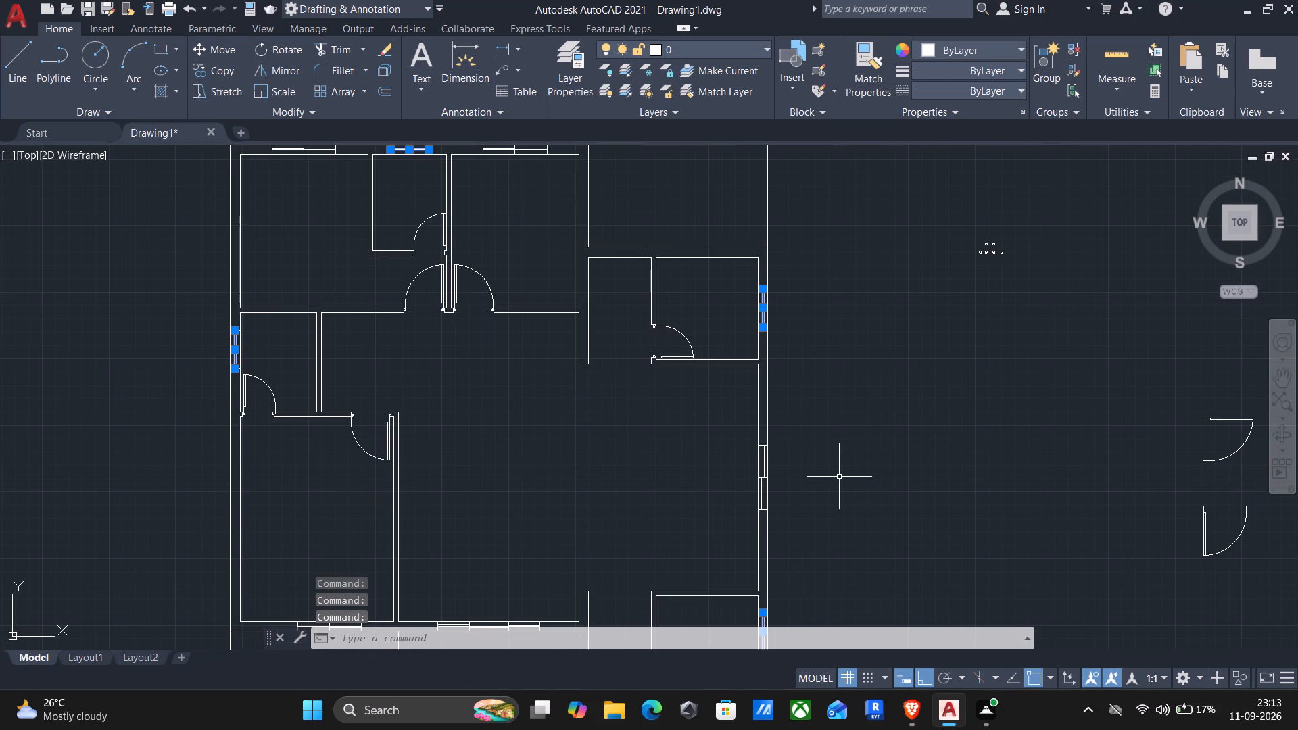
key(Delete)
From the lower-right room's bottom window, draw sill lines from its outer left corner: 6" left, 4" down, and about 3'-8" right.
scroll(844, 477, down, 2)
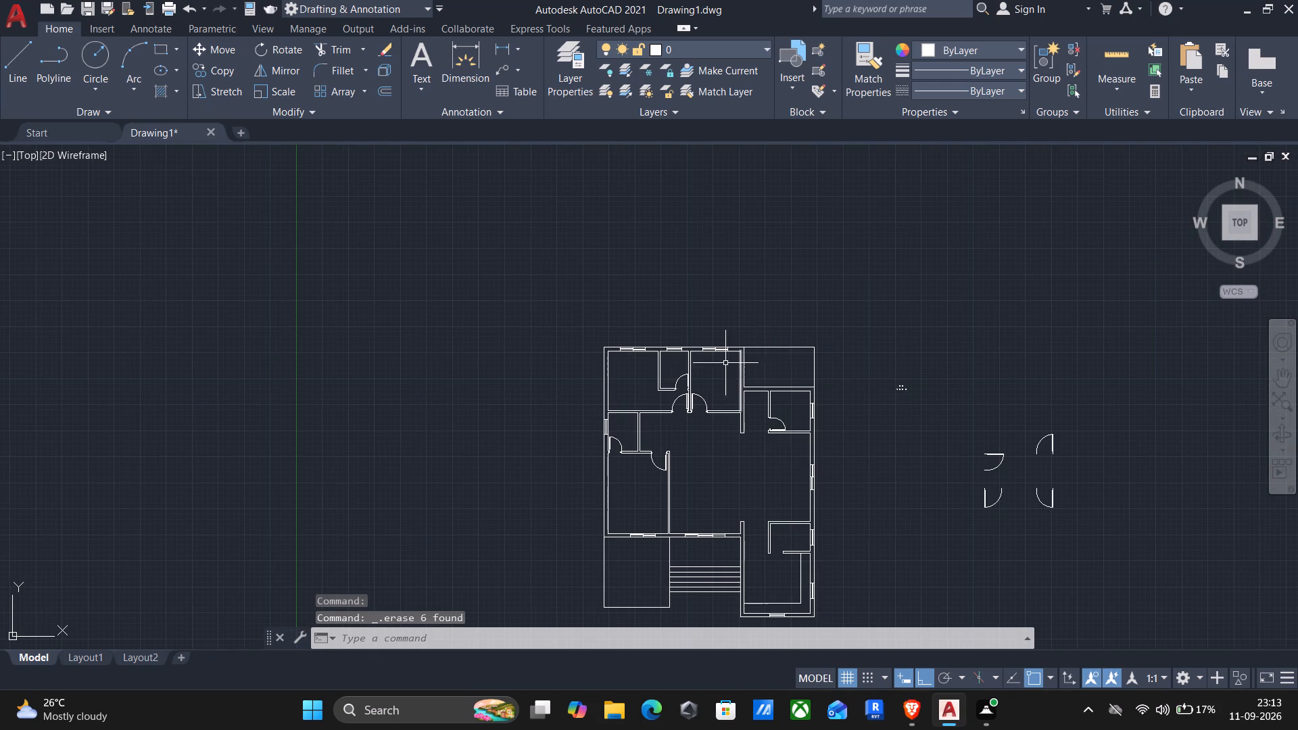
scroll(722, 362, up, 2)
middle_drag(717, 358, 751, 268)
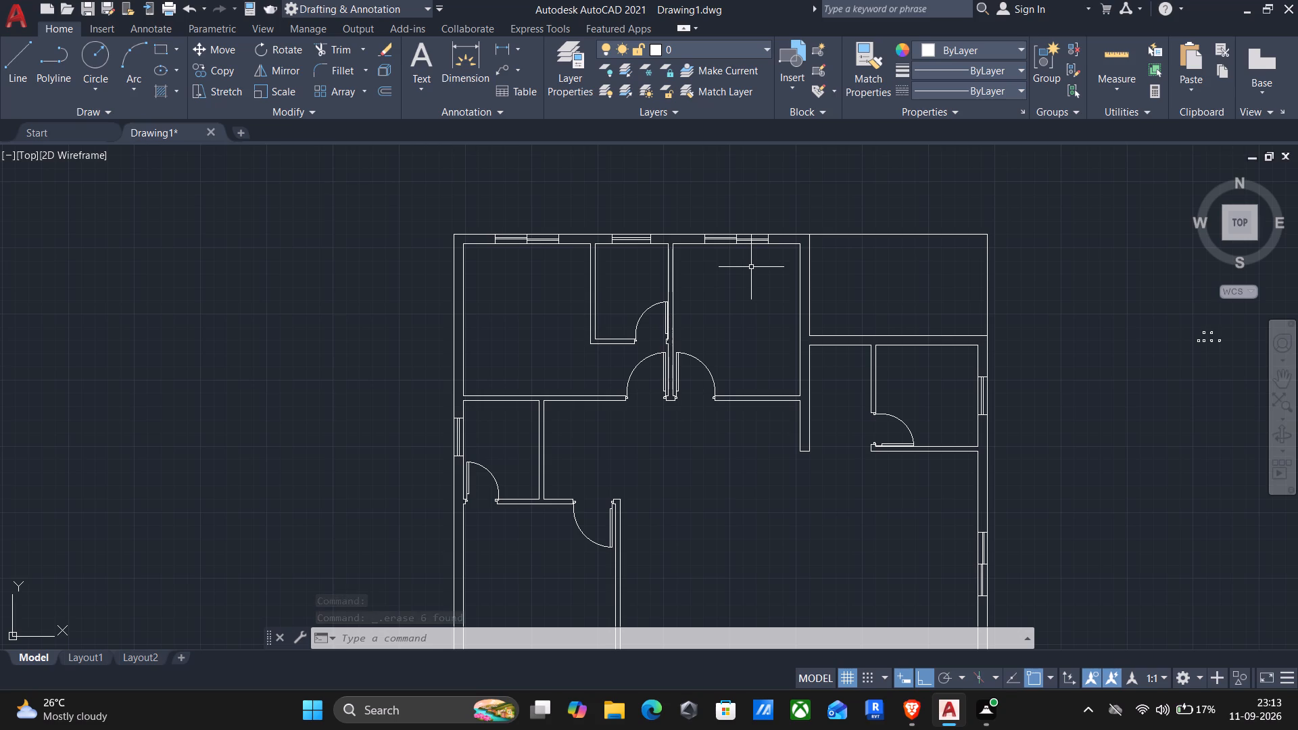
middle_drag(819, 482, 787, 429)
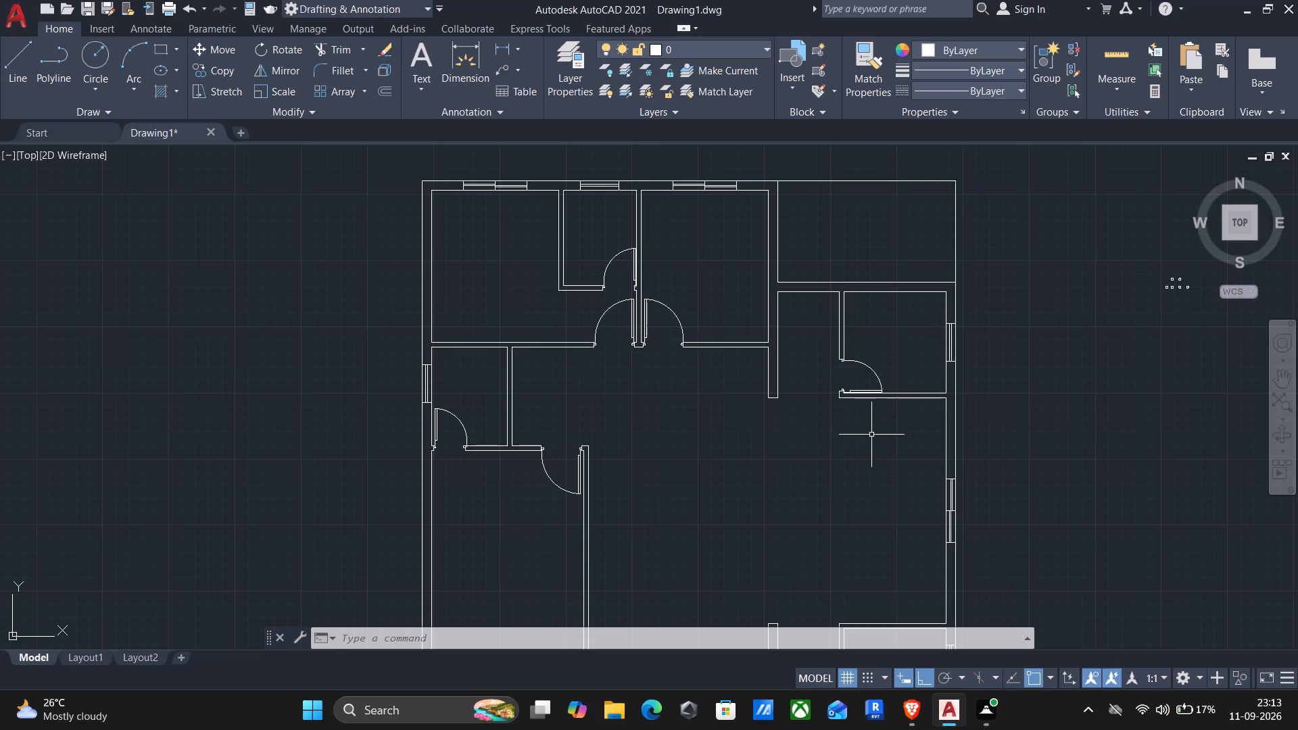
middle_drag(871, 437, 1007, 268)
scroll(971, 330, down, 1)
middle_drag(970, 333, 873, 298)
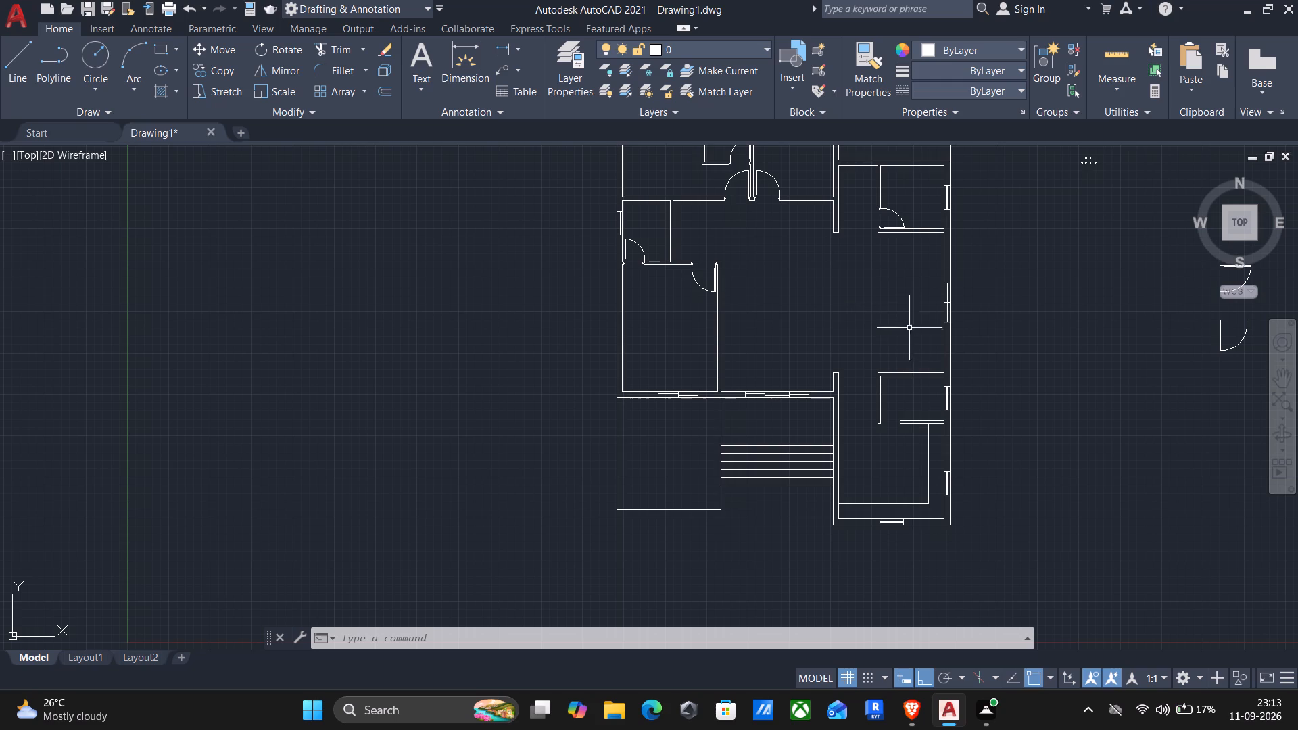
middle_drag(866, 440, 876, 328)
scroll(889, 408, up, 3)
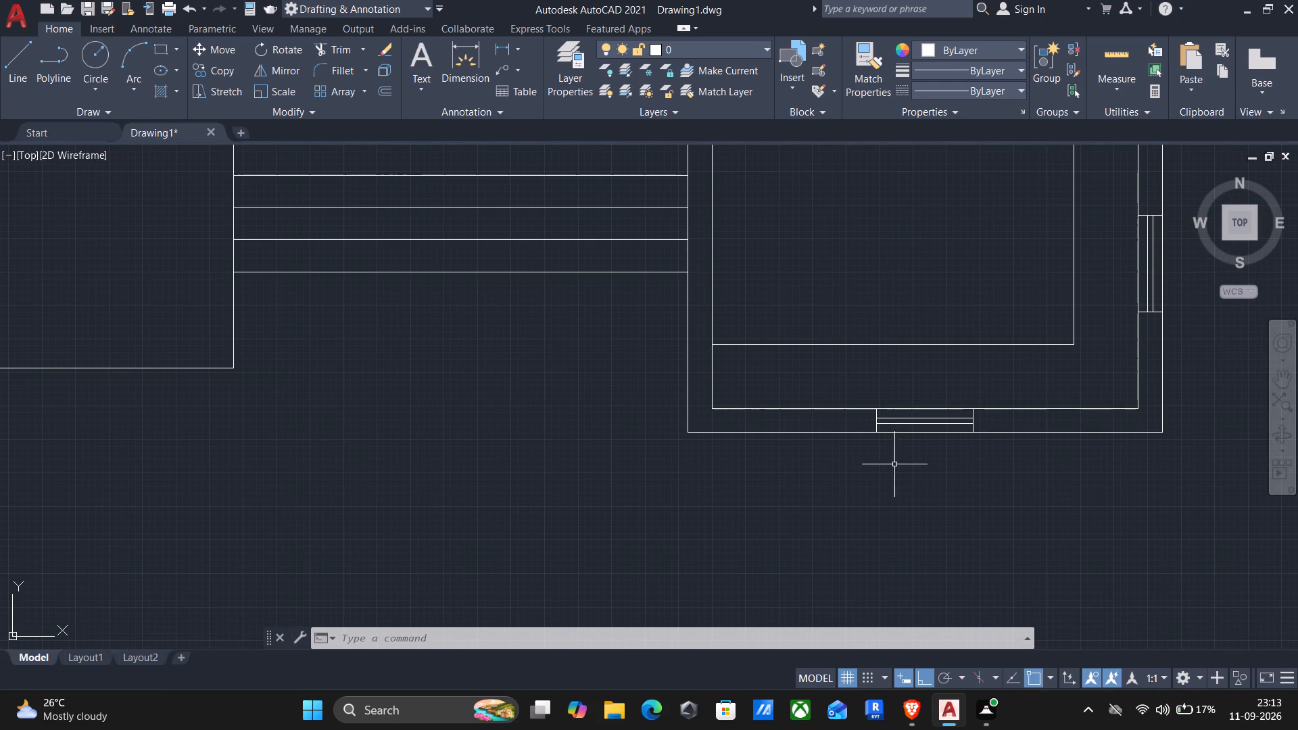
key(l)
key(Return)
scroll(910, 433, up, 3)
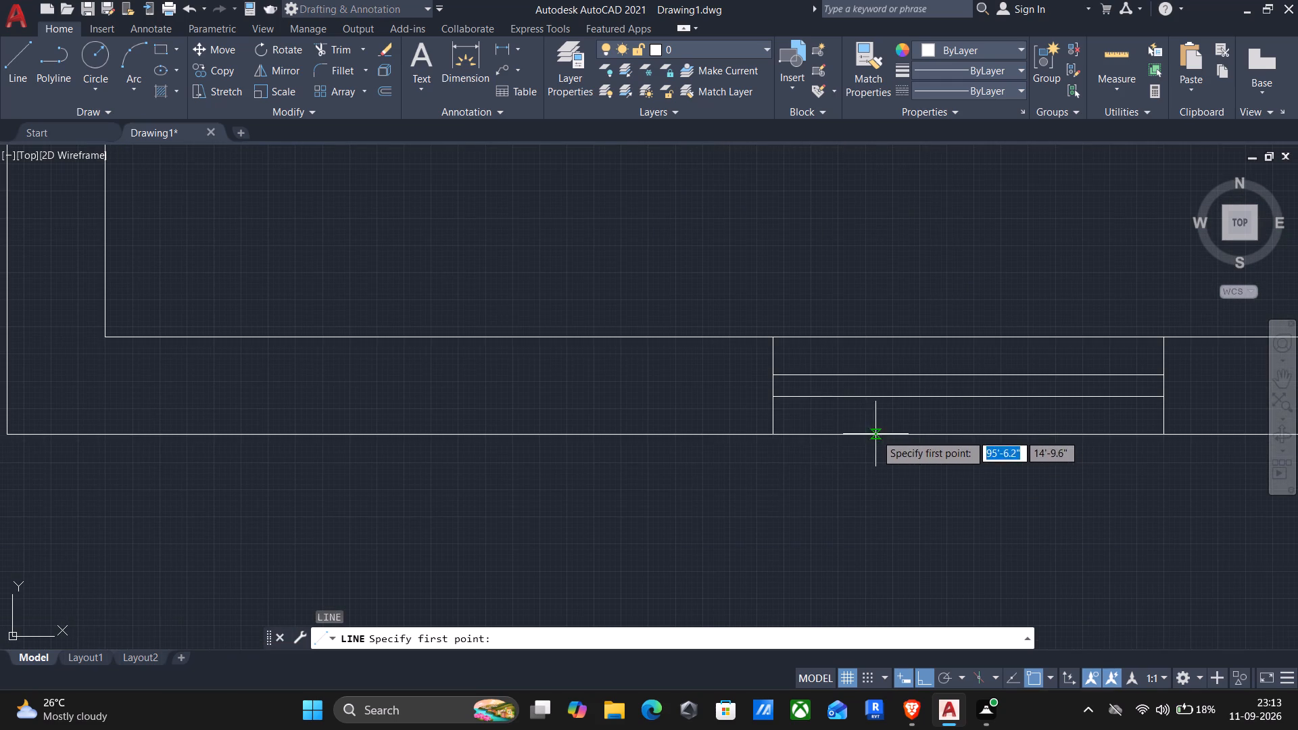
click(774, 435)
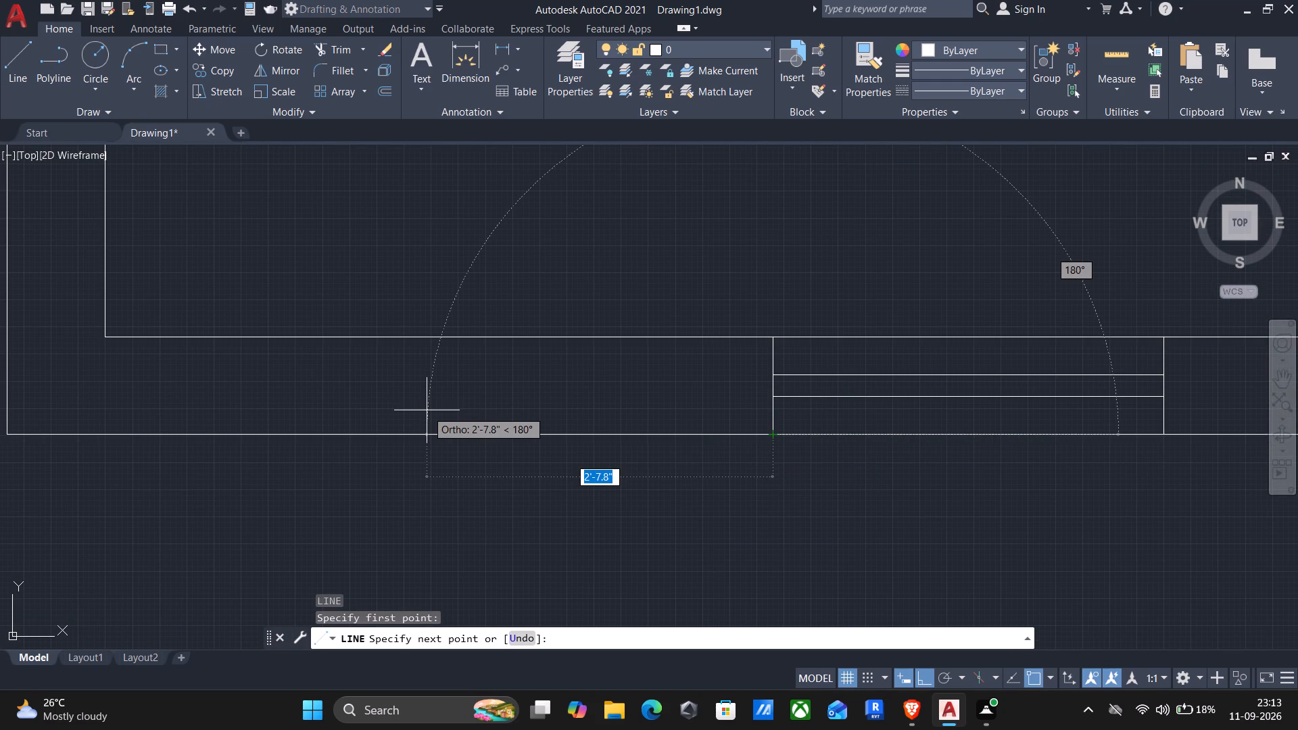
text(6")
key(Return)
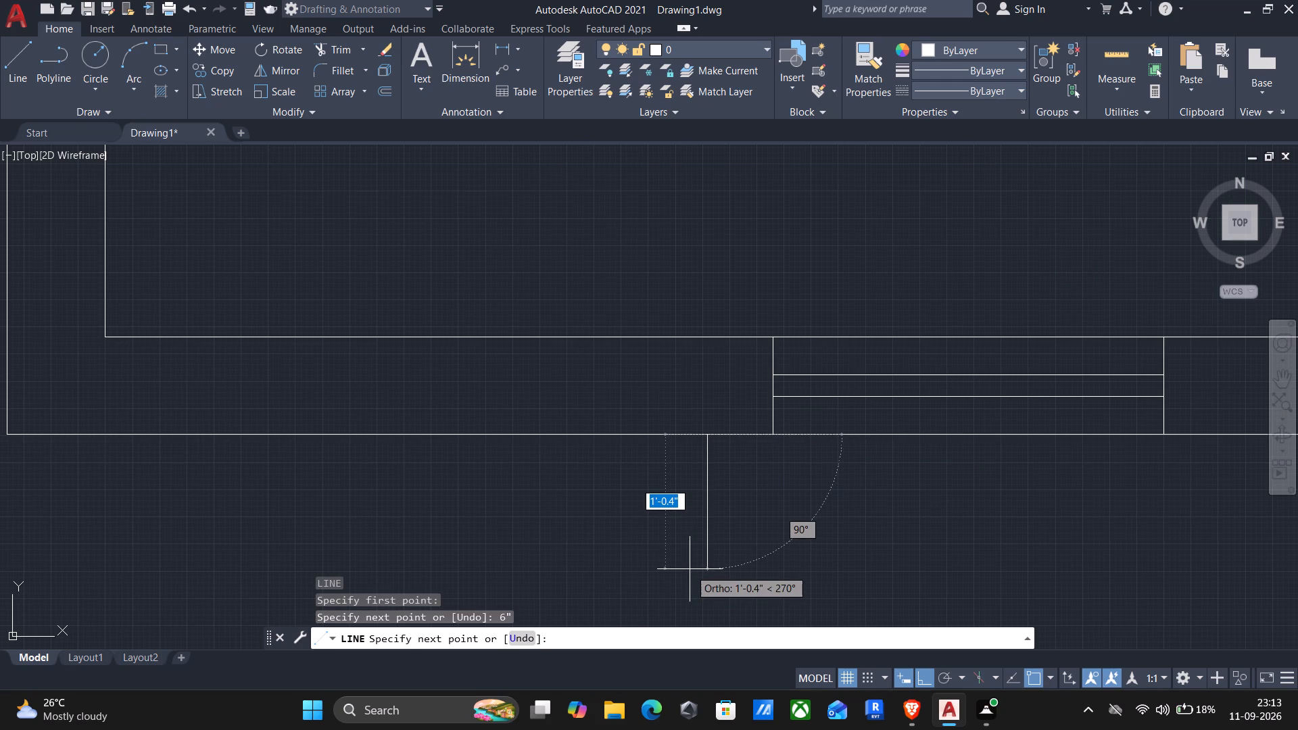
text(4")
key(Return)
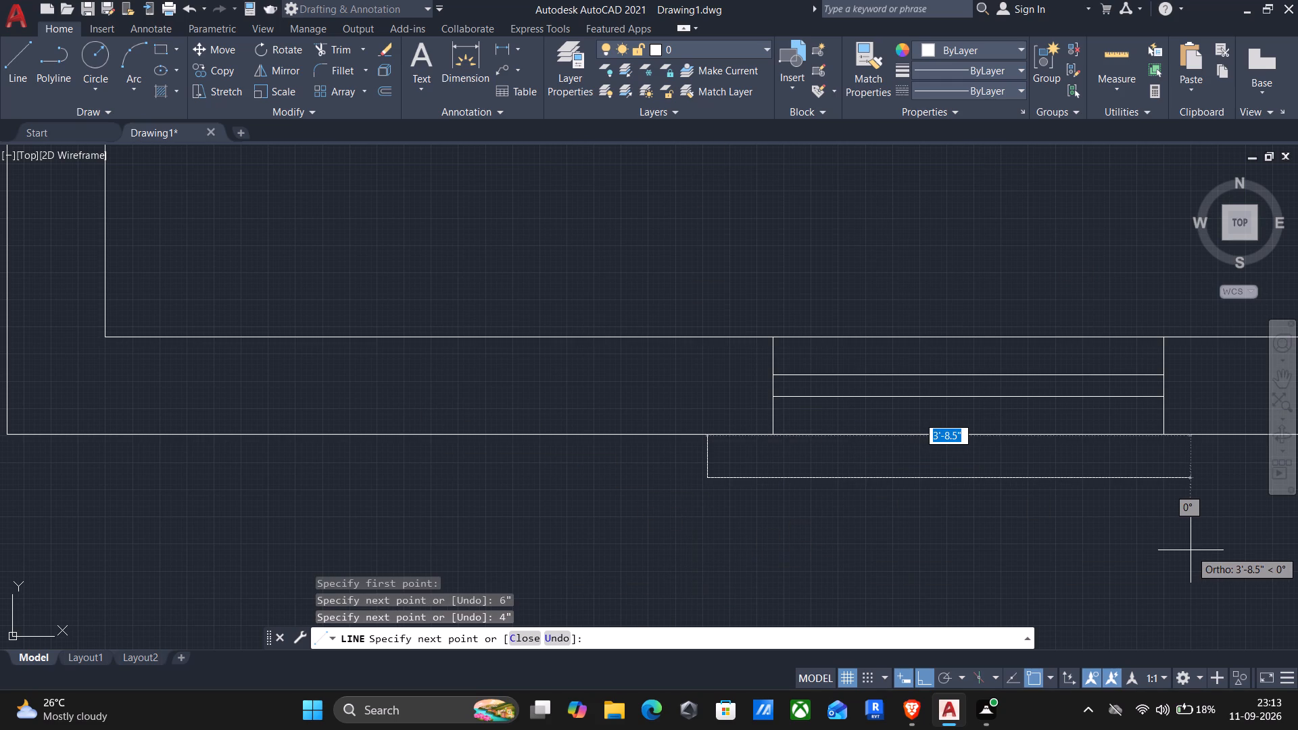
click(1181, 553)
key(Return)
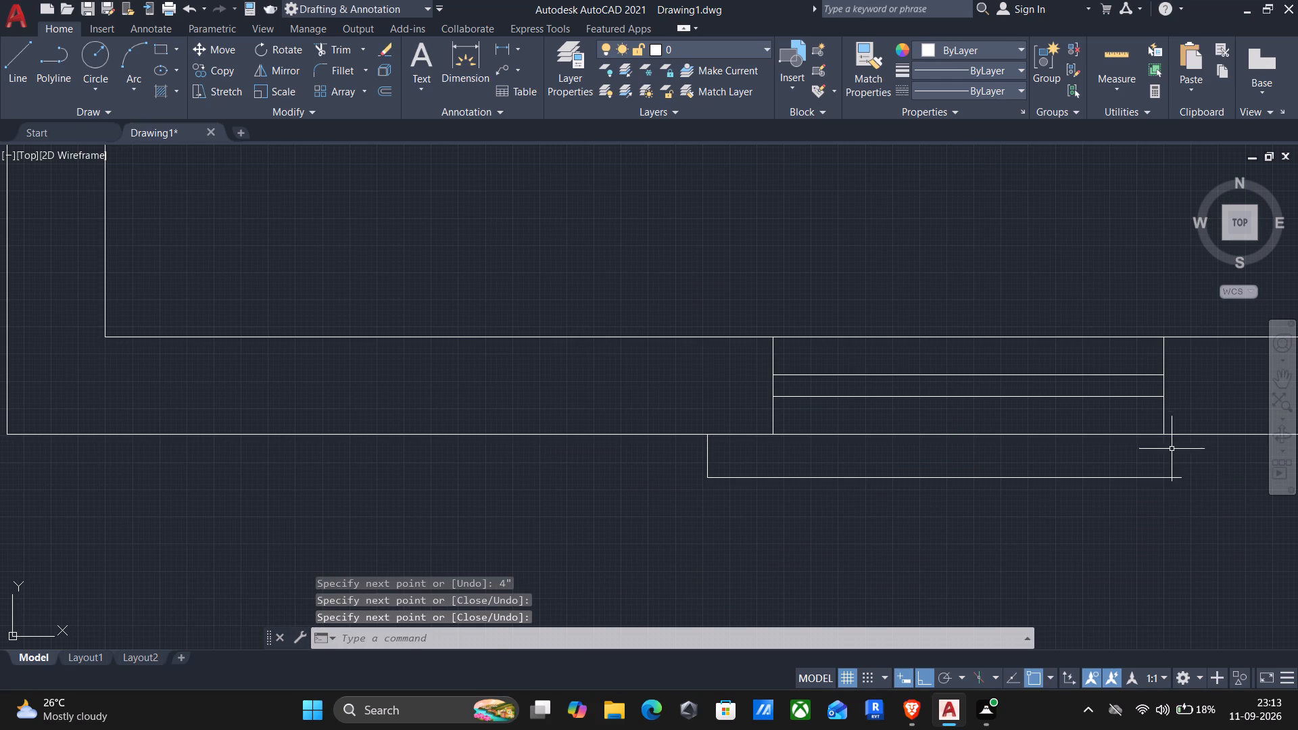
Complete the bottom window's sill with lines from its outer right corner: 6" right, 4" down, and back to the sill line's open end.
key(Return)
click(1160, 437)
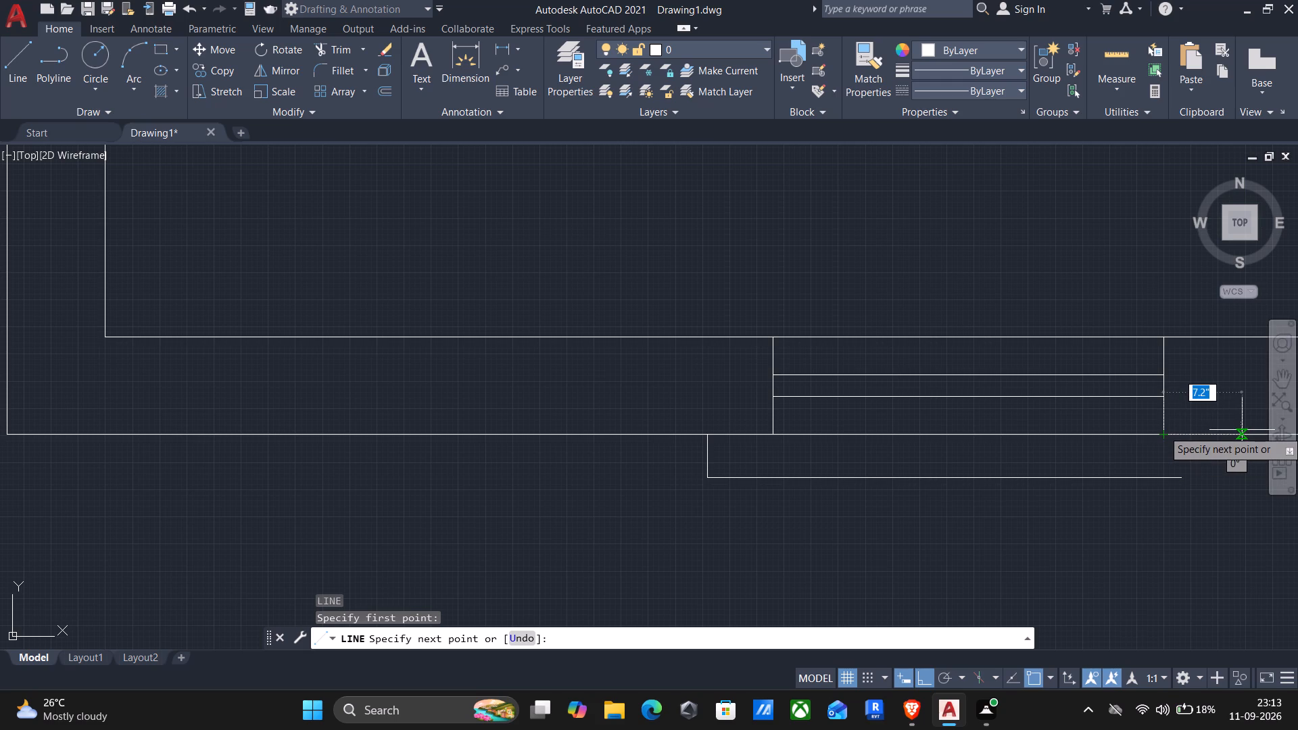
text(6")
key(Return)
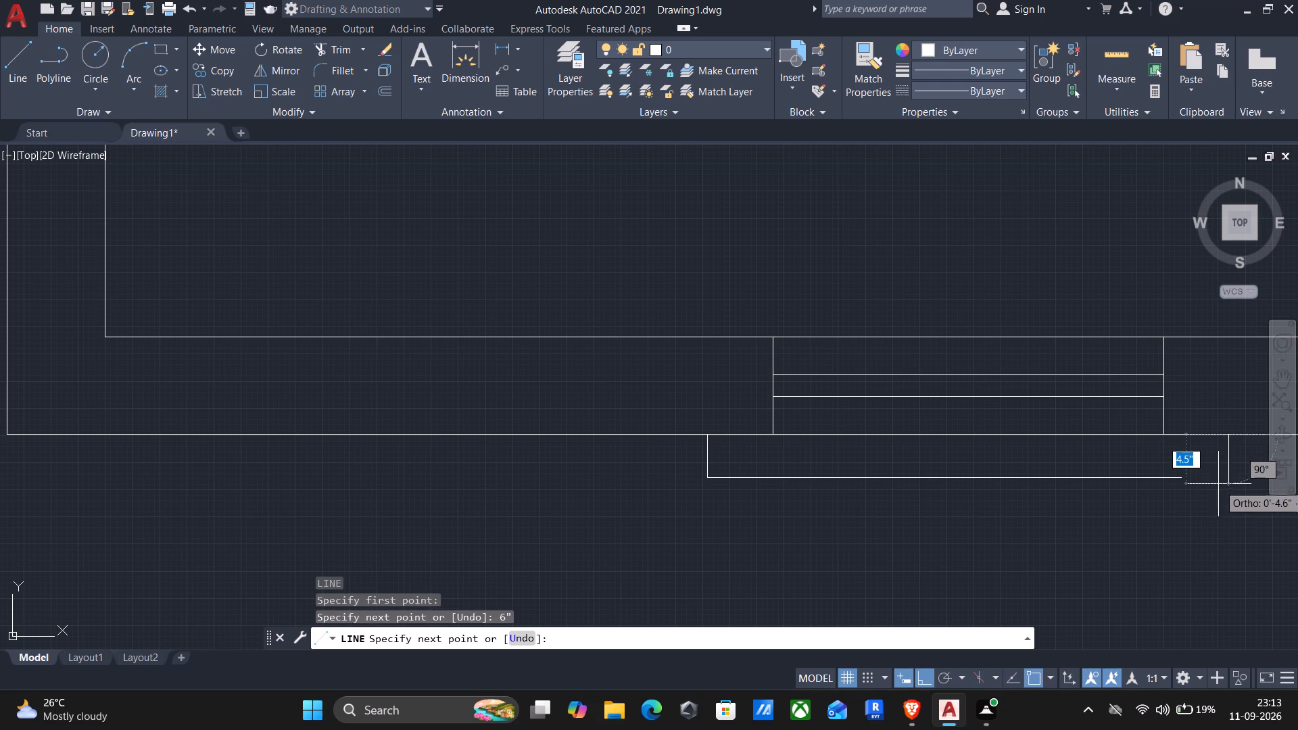
text(4")
key(Return)
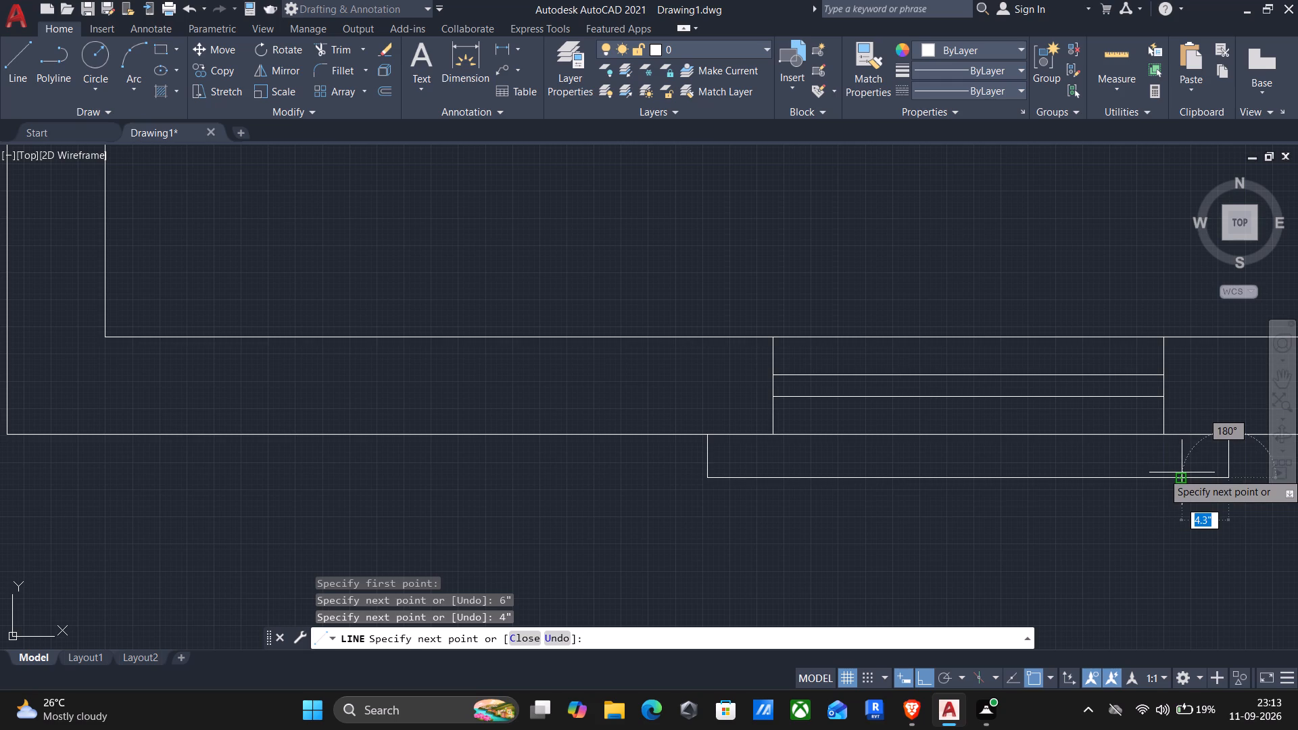
click(1176, 480)
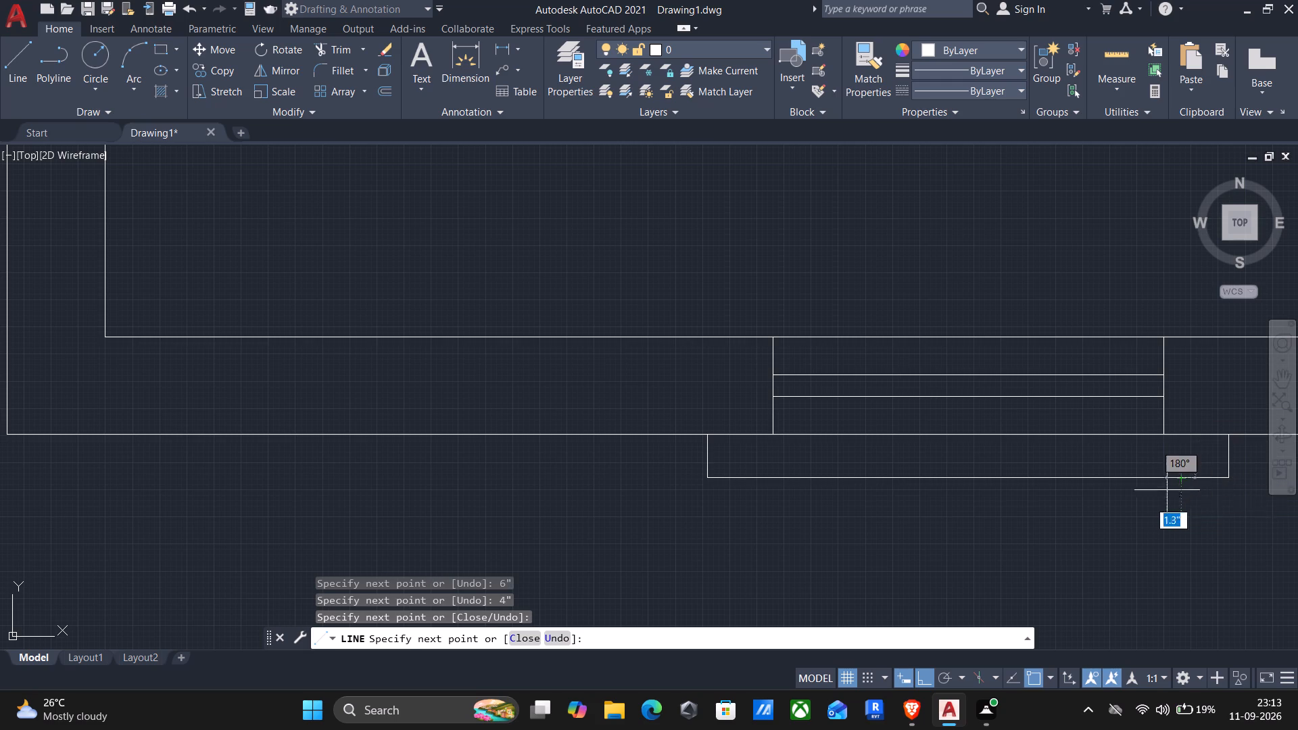
key(Return)
At the right wall's two-sash window, draw sill lines from the lower outer corner: 6" down, 4" outward, and partway up alongside the window.
scroll(1020, 522, down, 3)
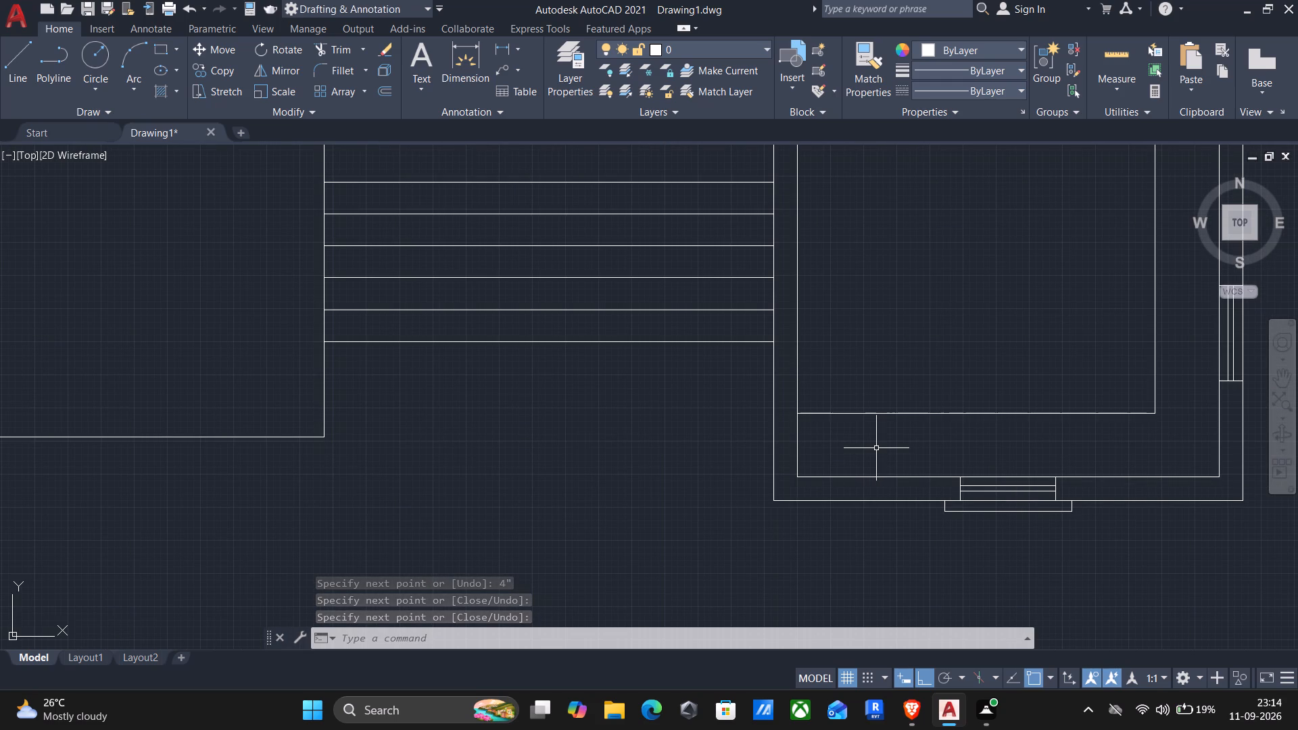
middle_drag(1007, 402, 702, 682)
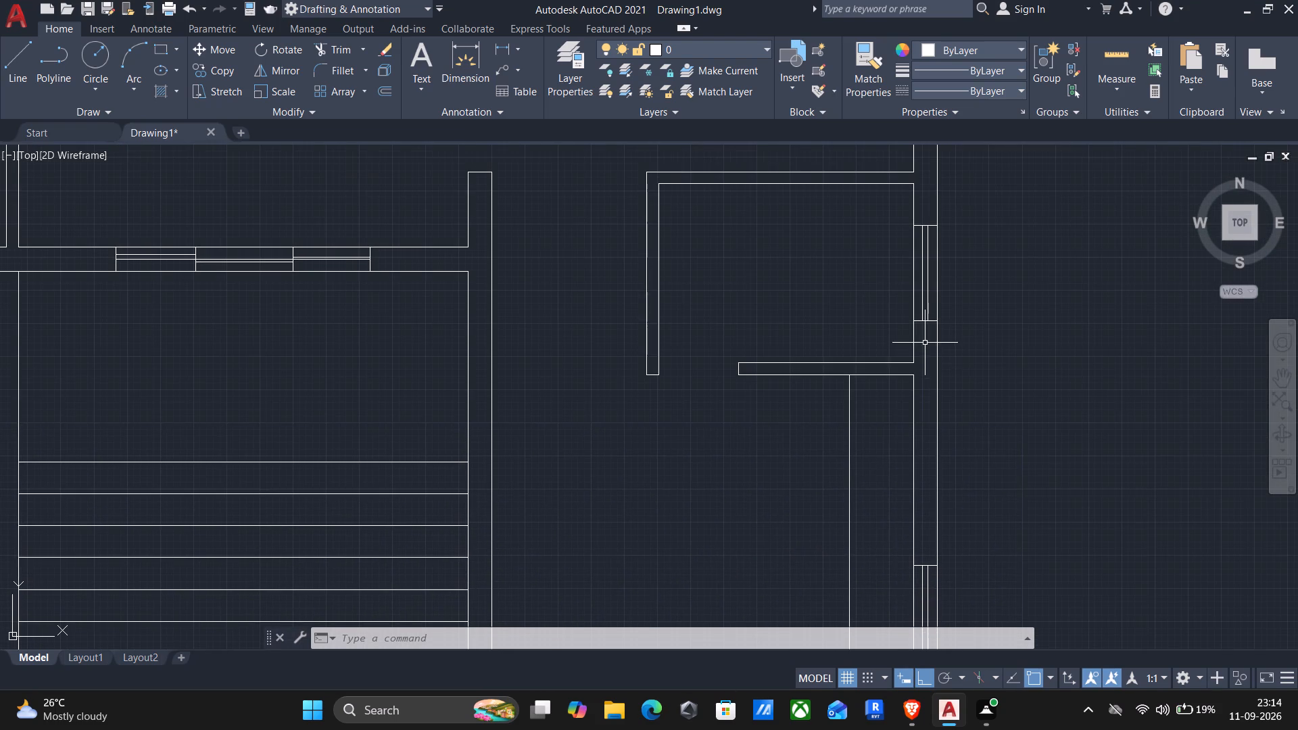
scroll(957, 447, down, 2)
middle_drag(1017, 368, 888, 508)
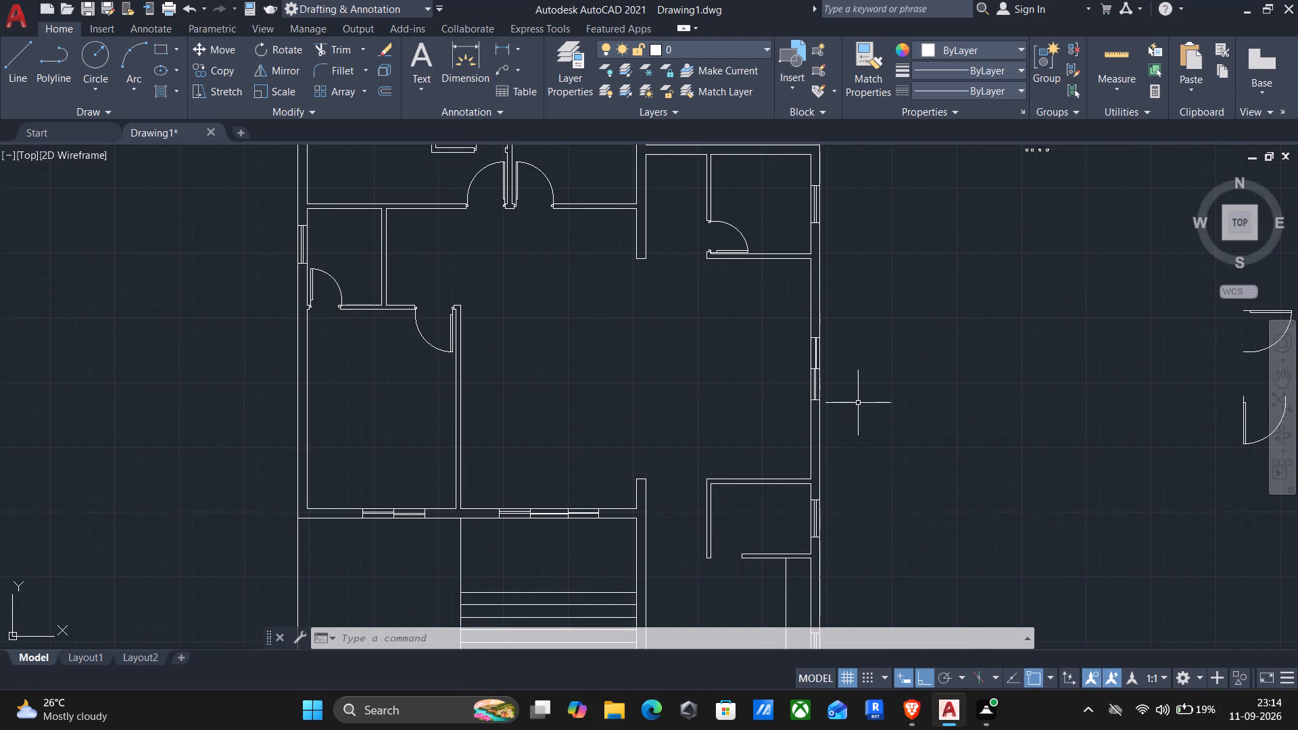
key(l)
key(Return)
scroll(824, 411, up, 3)
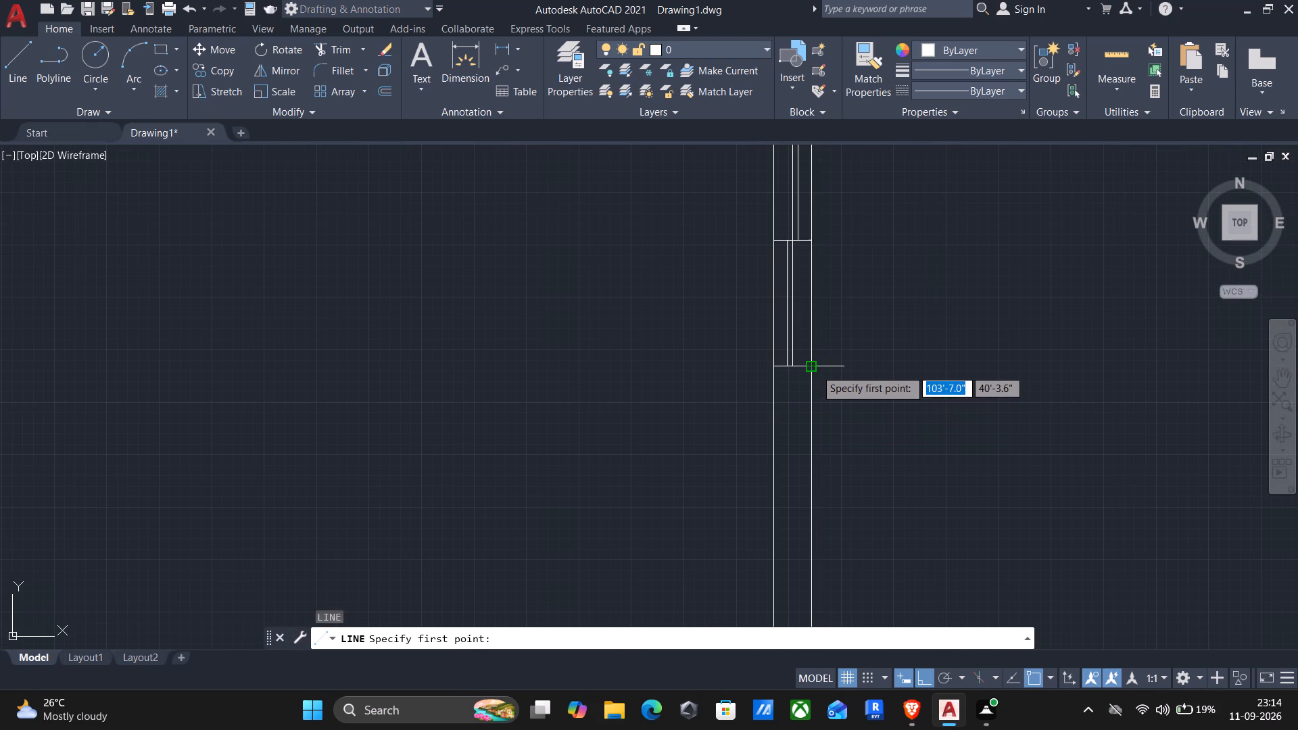
click(815, 369)
text(6")
key(Return)
text(4")
key(Return)
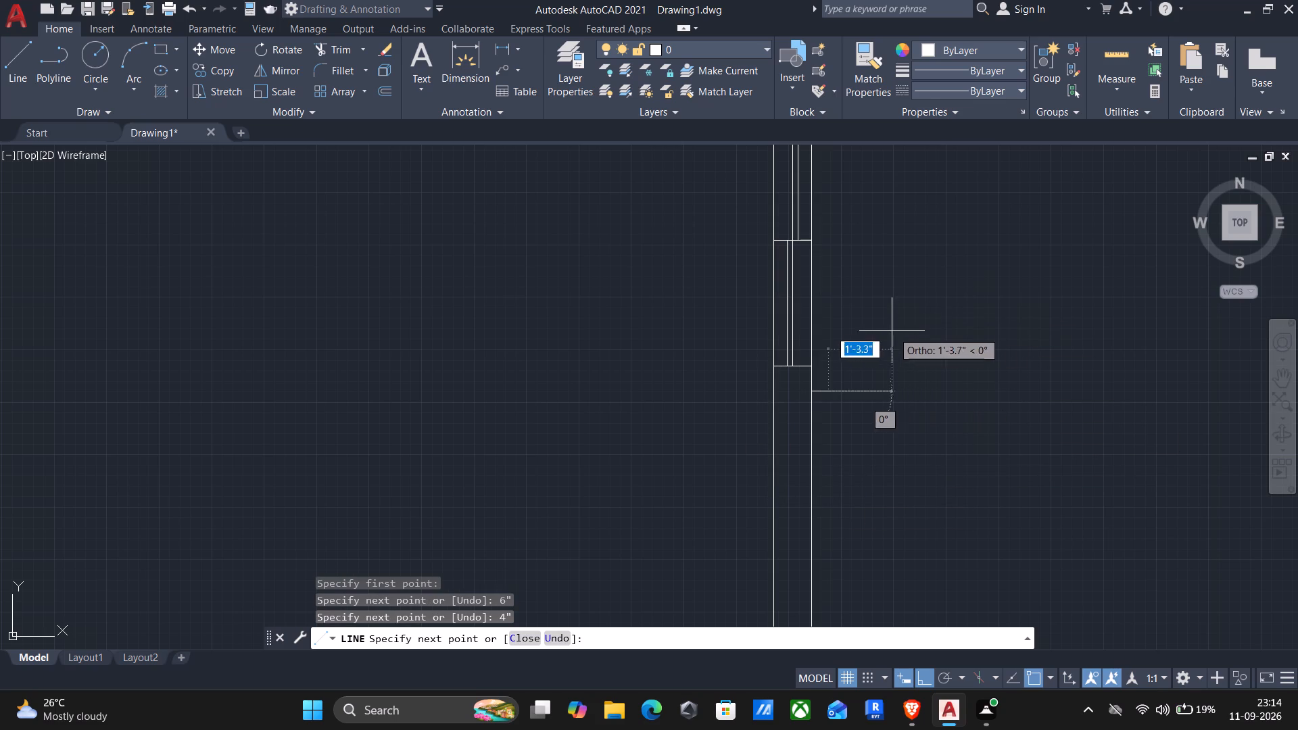
click(881, 296)
middle_drag(881, 297, 791, 456)
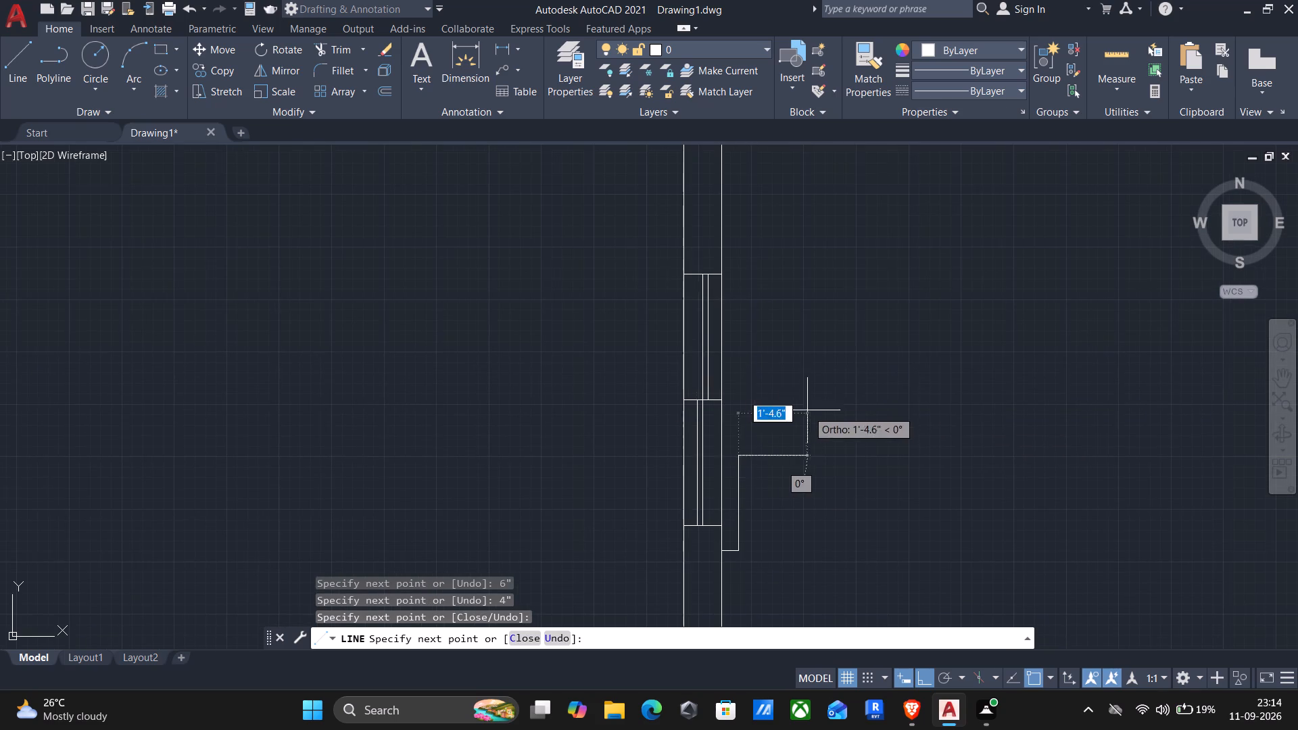
key(Return)
Complete the right wall's two-sash window sill with lines from its upper outer corner: 6" up, 4" outward, and down to the open end.
key(Return)
click(721, 276)
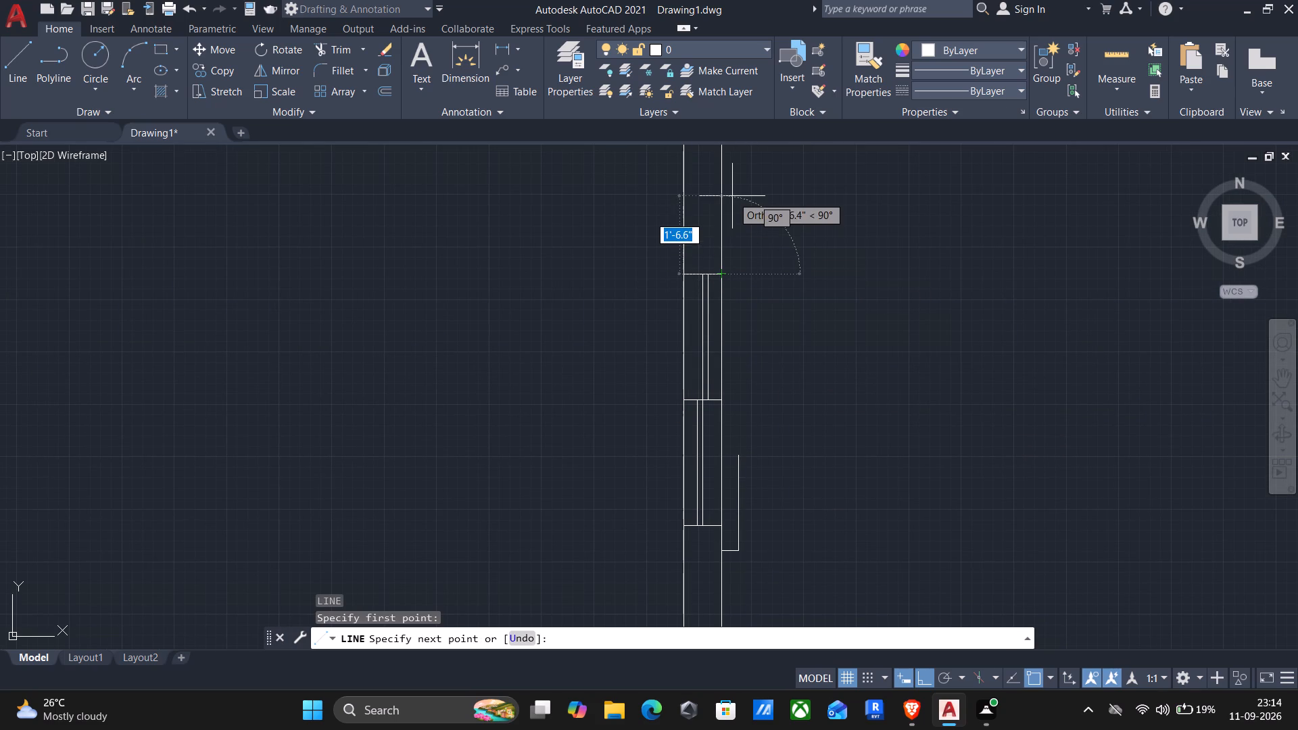
text(6")
key(Return)
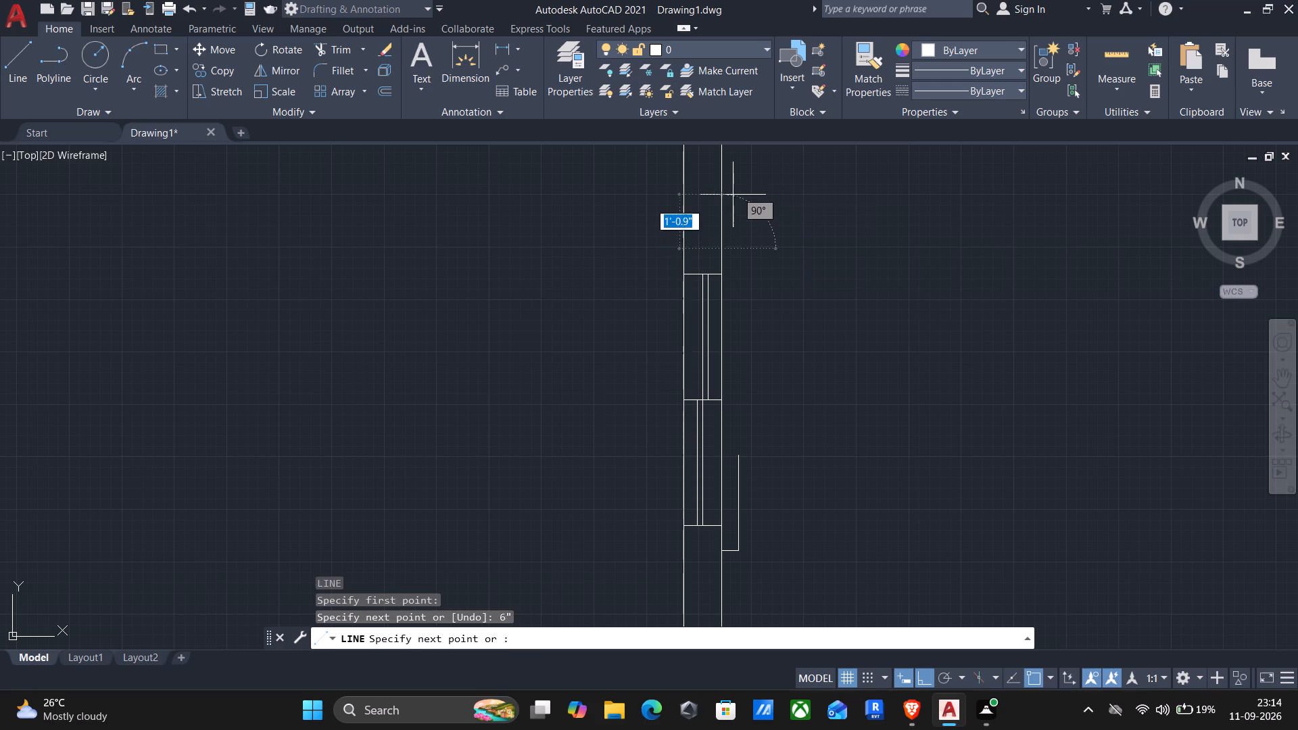
text(4")
key(Return)
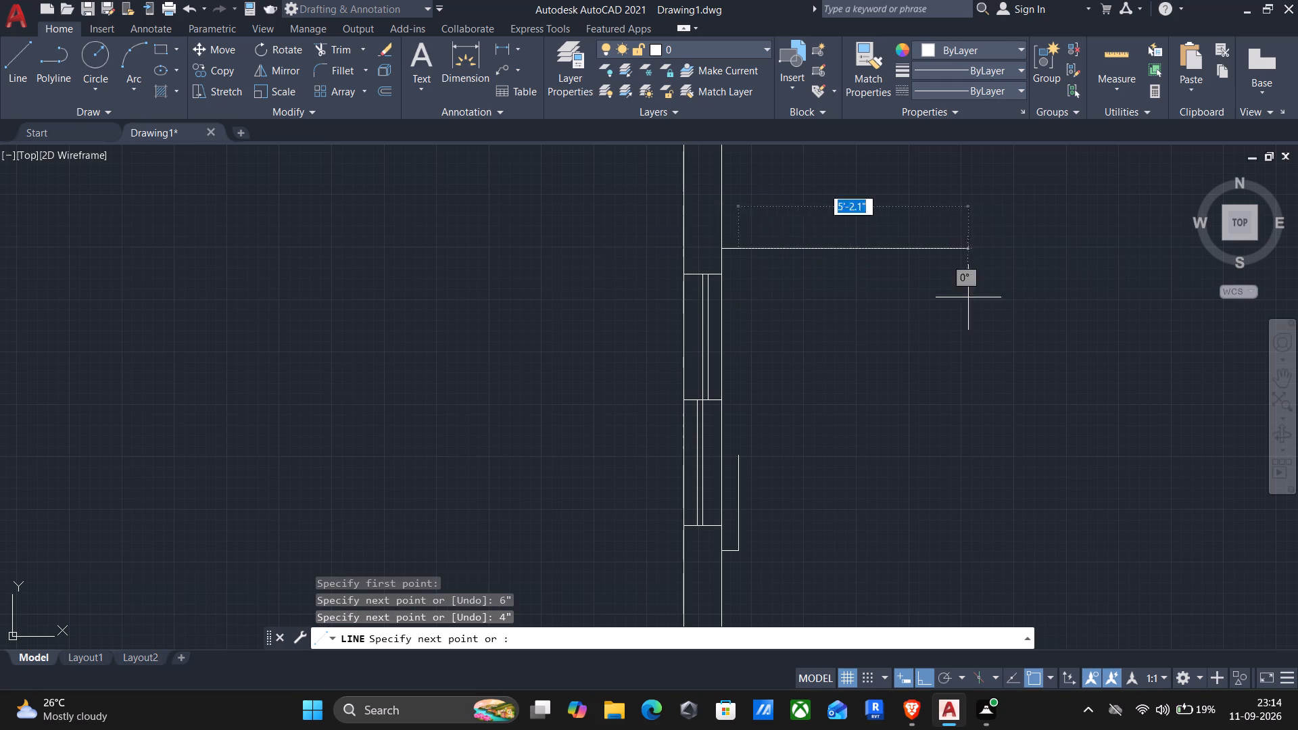
click(737, 454)
key(Return)
At the top wall's right two-sash window, draw sill lines from the outer left corner: 6" left, 4" up, and partway right alongside the window.
scroll(772, 469, down, 4)
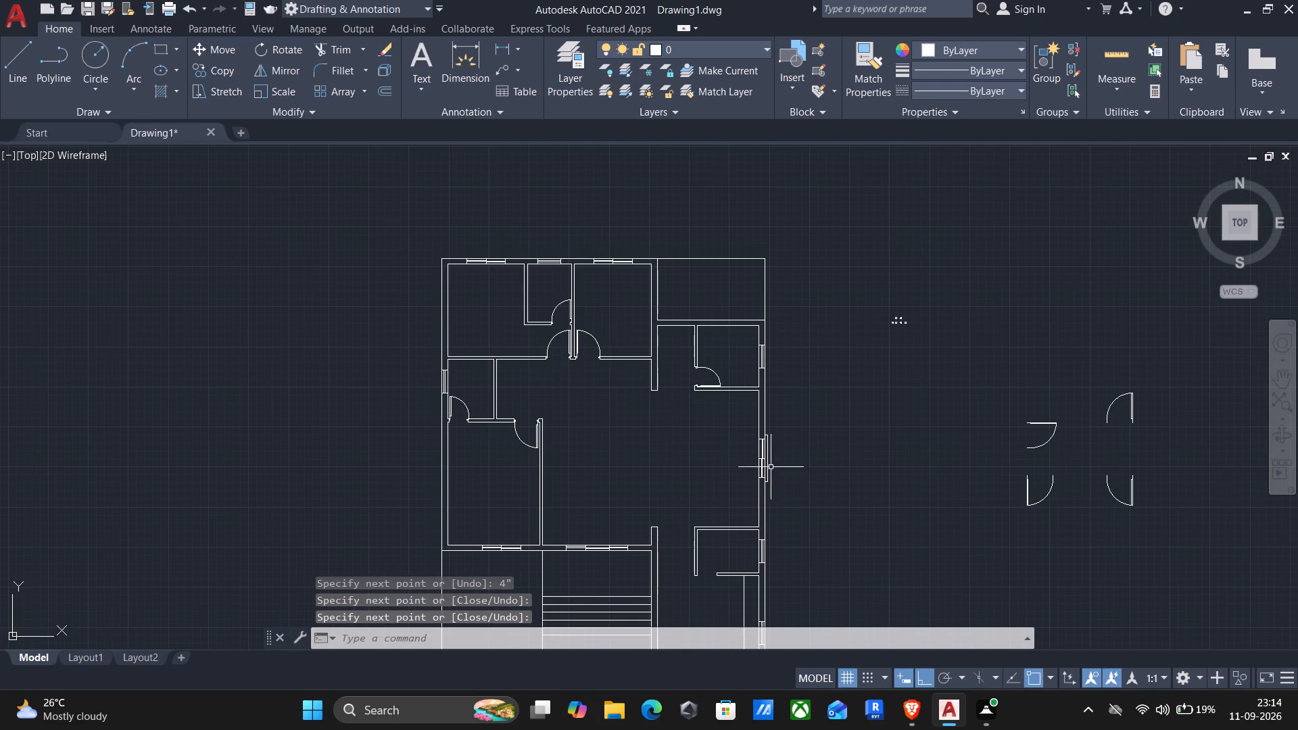
scroll(599, 251, up, 3)
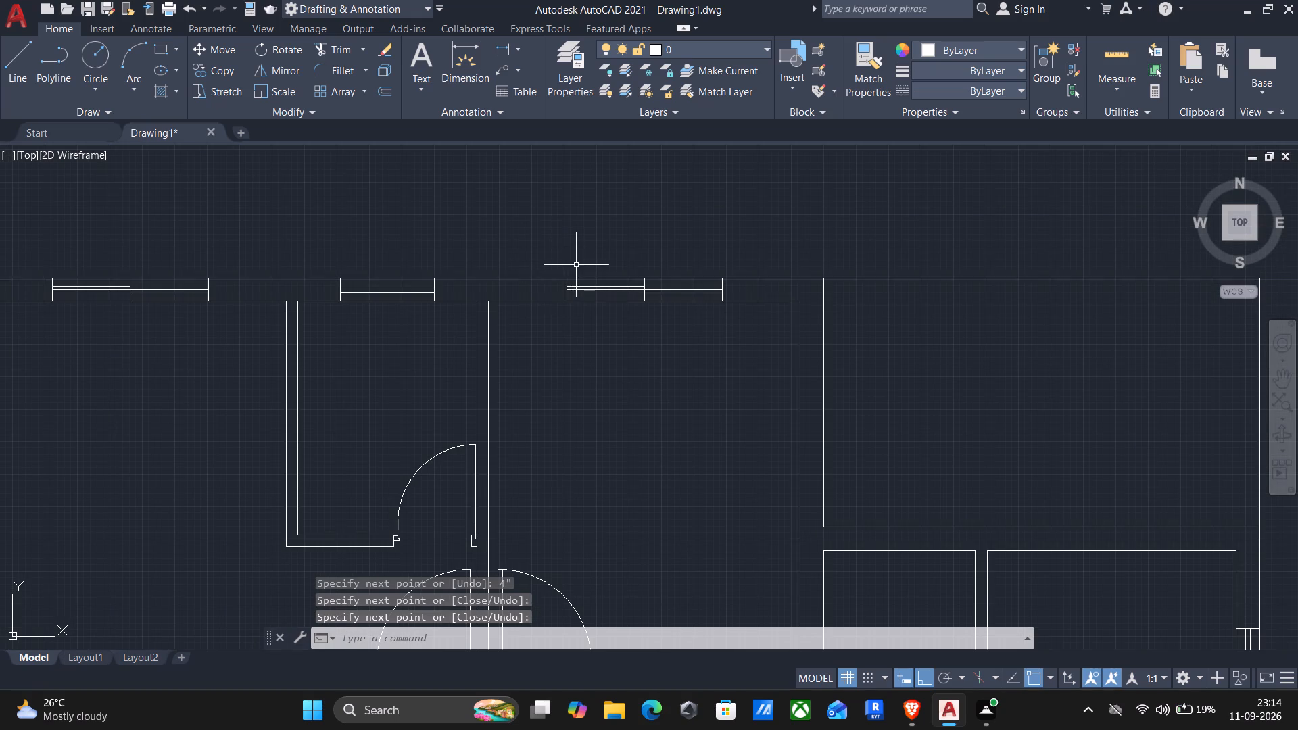
scroll(562, 292, up, 2)
key(Return)
click(567, 255)
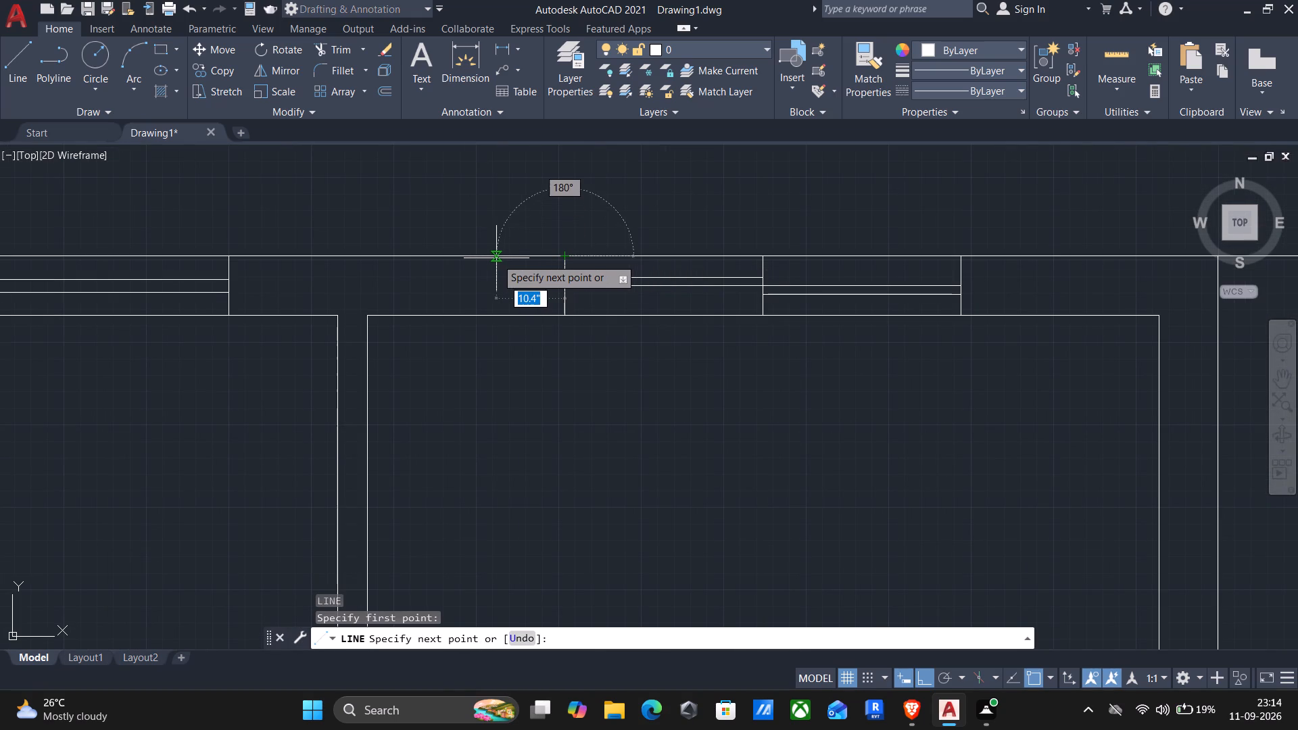
text(6")
key(Return)
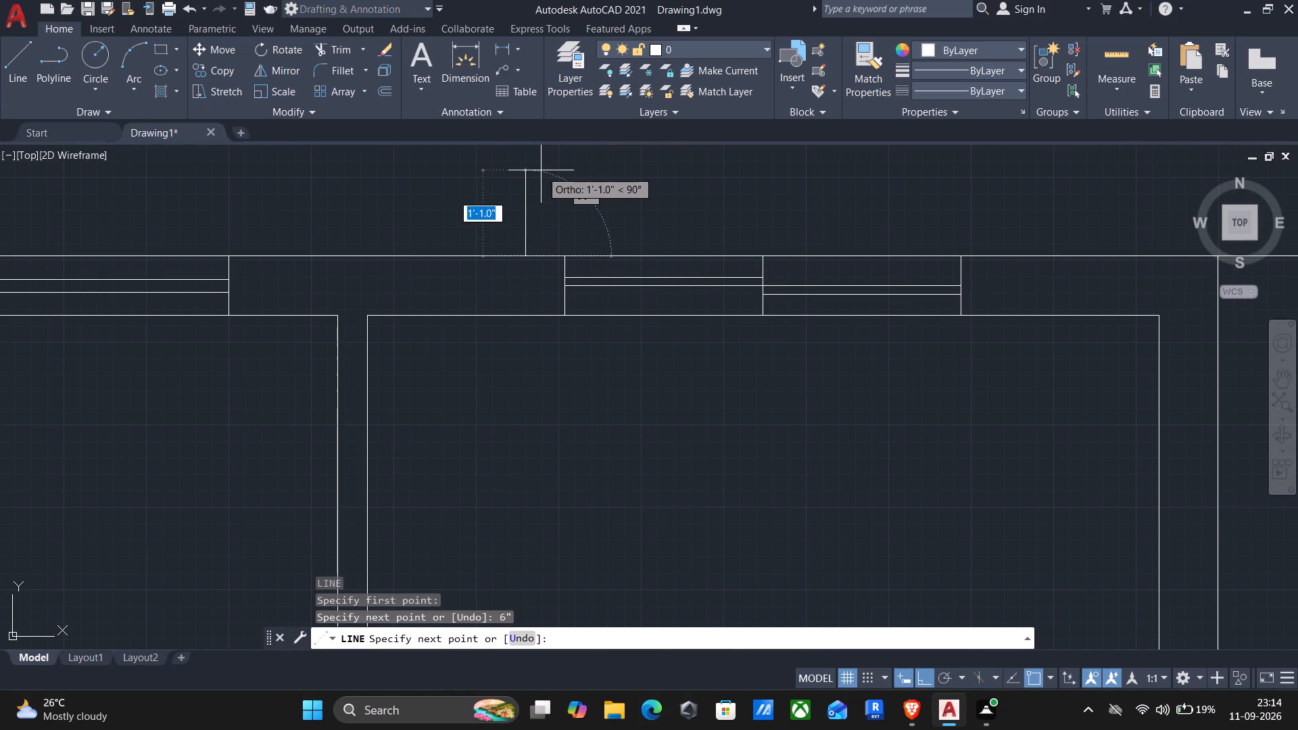
key(6)
key(BackSpace)
key(BackSpace)
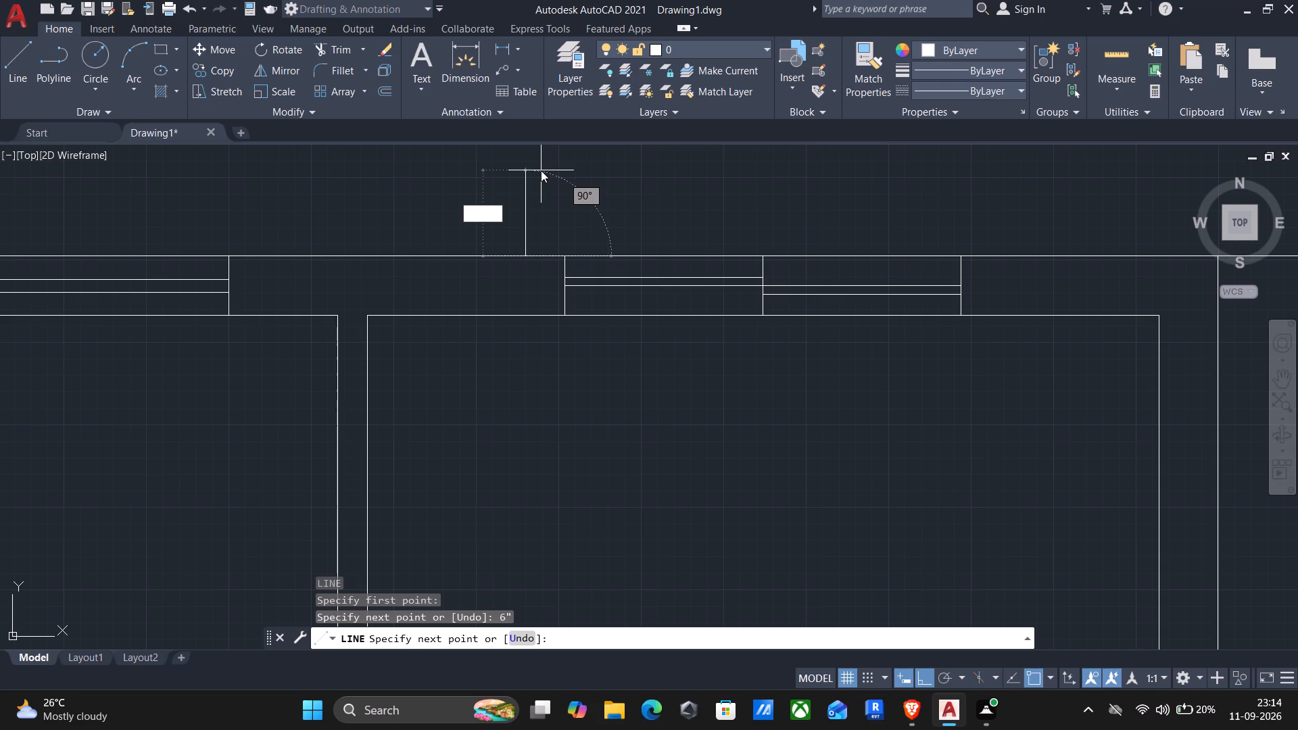
text(4")
key(Return)
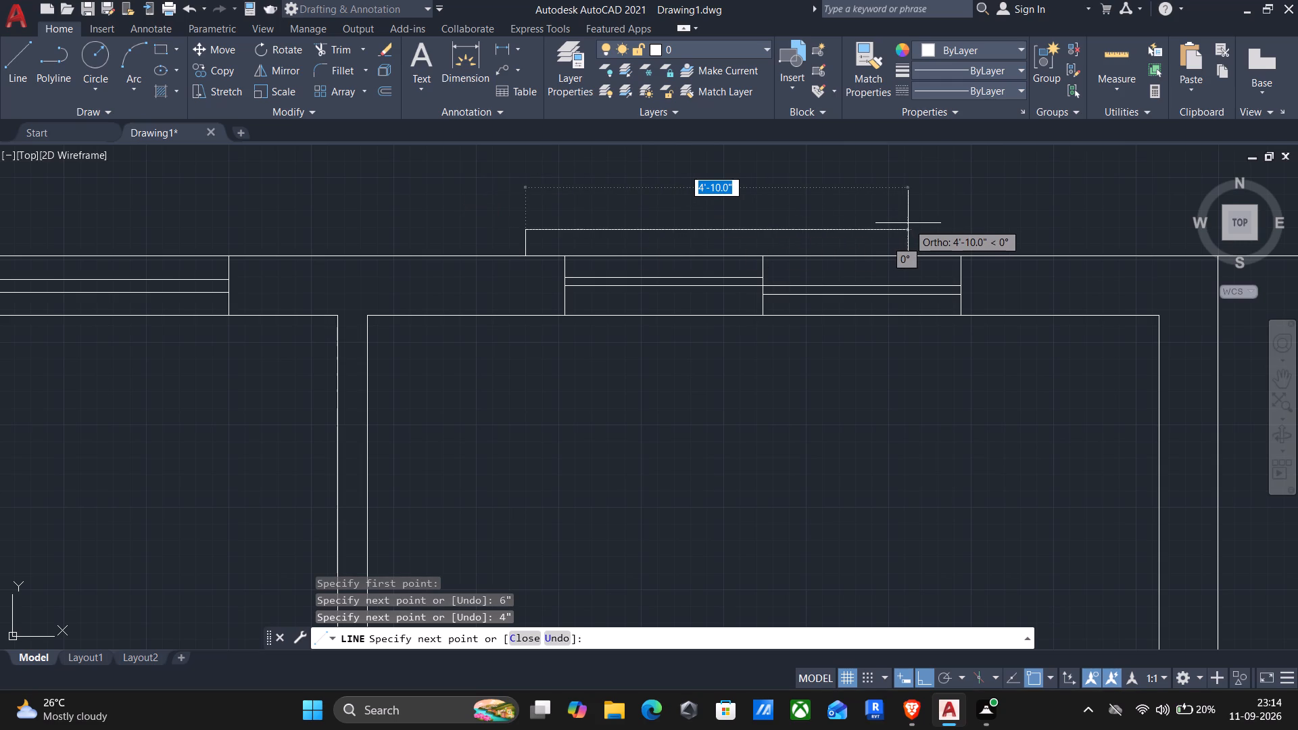
click(861, 223)
key(Return)
Complete that top window's sill with lines from its outer right corner: 6" right, 4" up, and back to the sill line's open end.
key(Return)
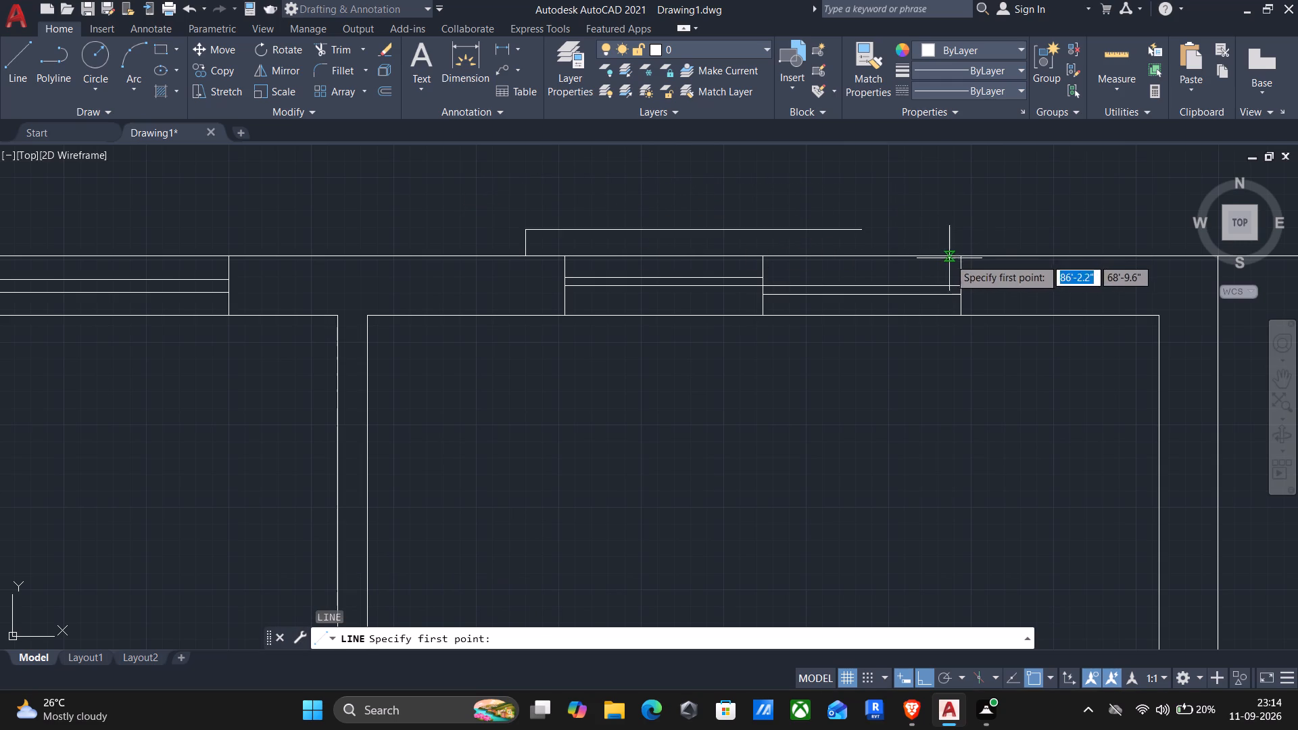
click(958, 260)
key(6)
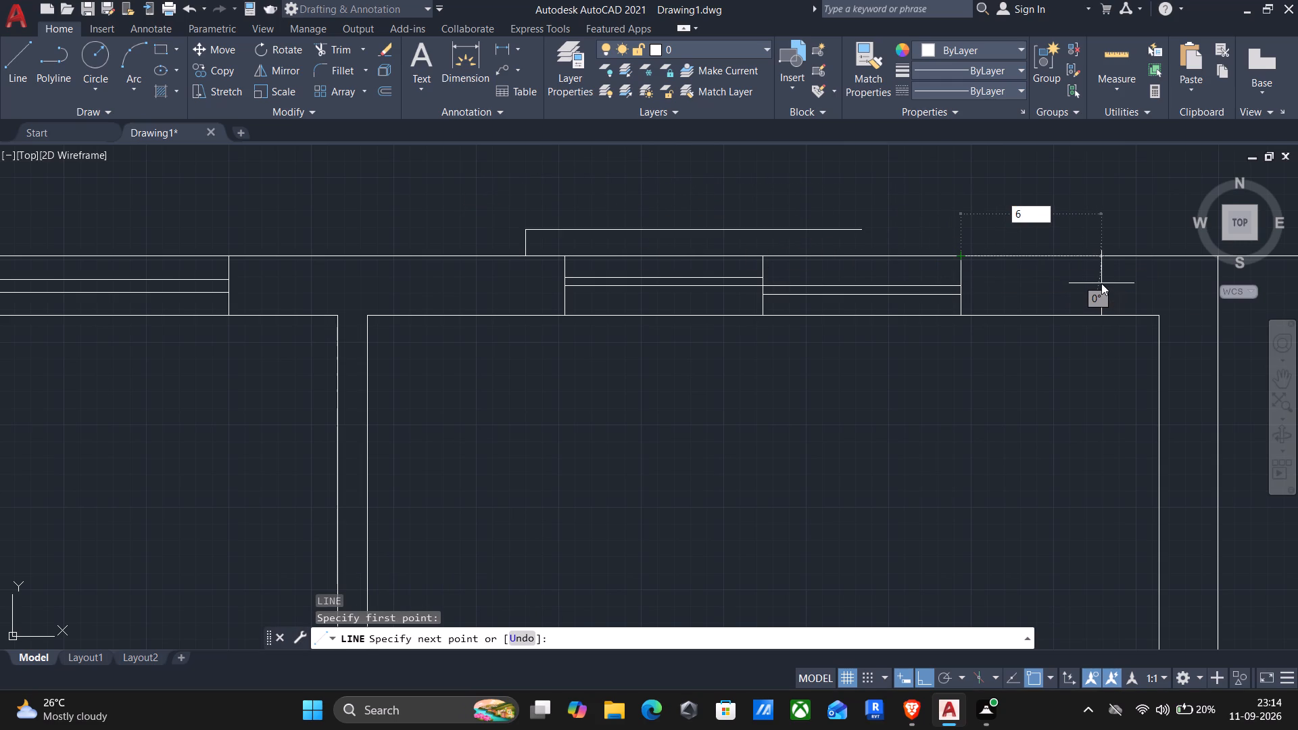
key(shift+quotedbl)
key(Return)
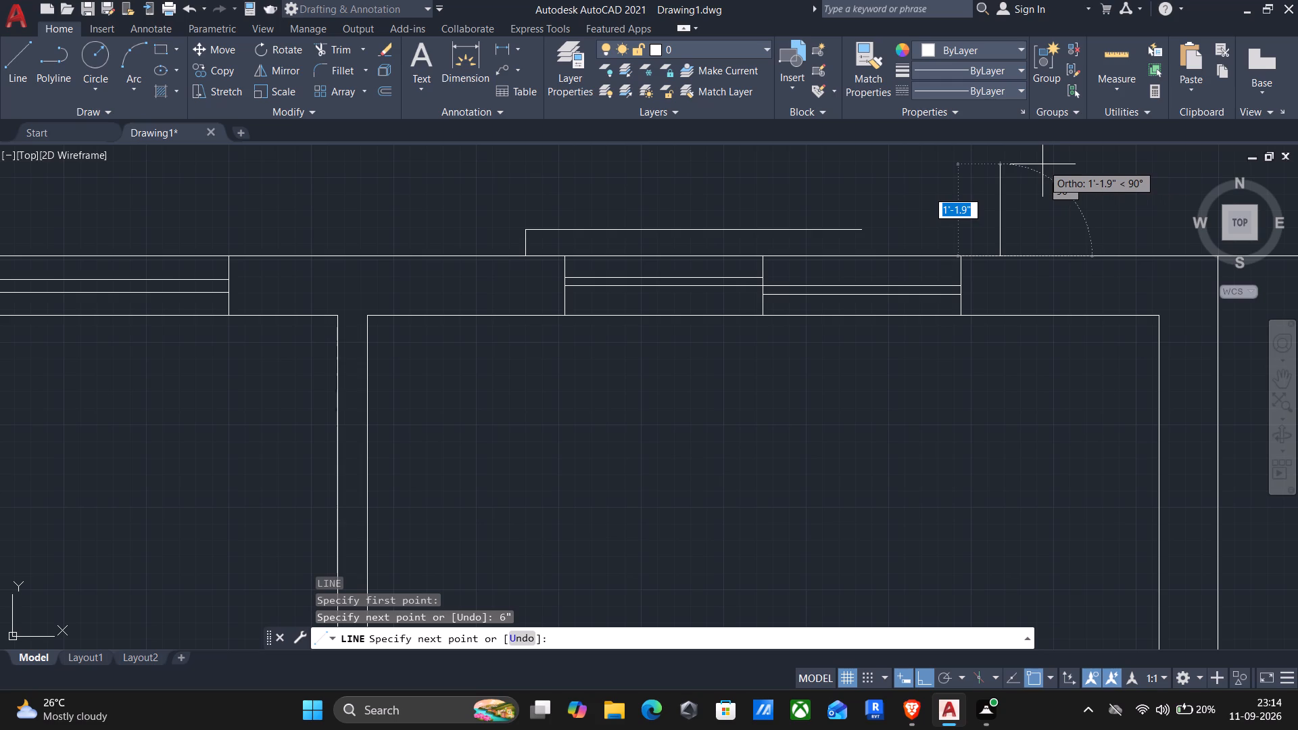
text(4")
key(Return)
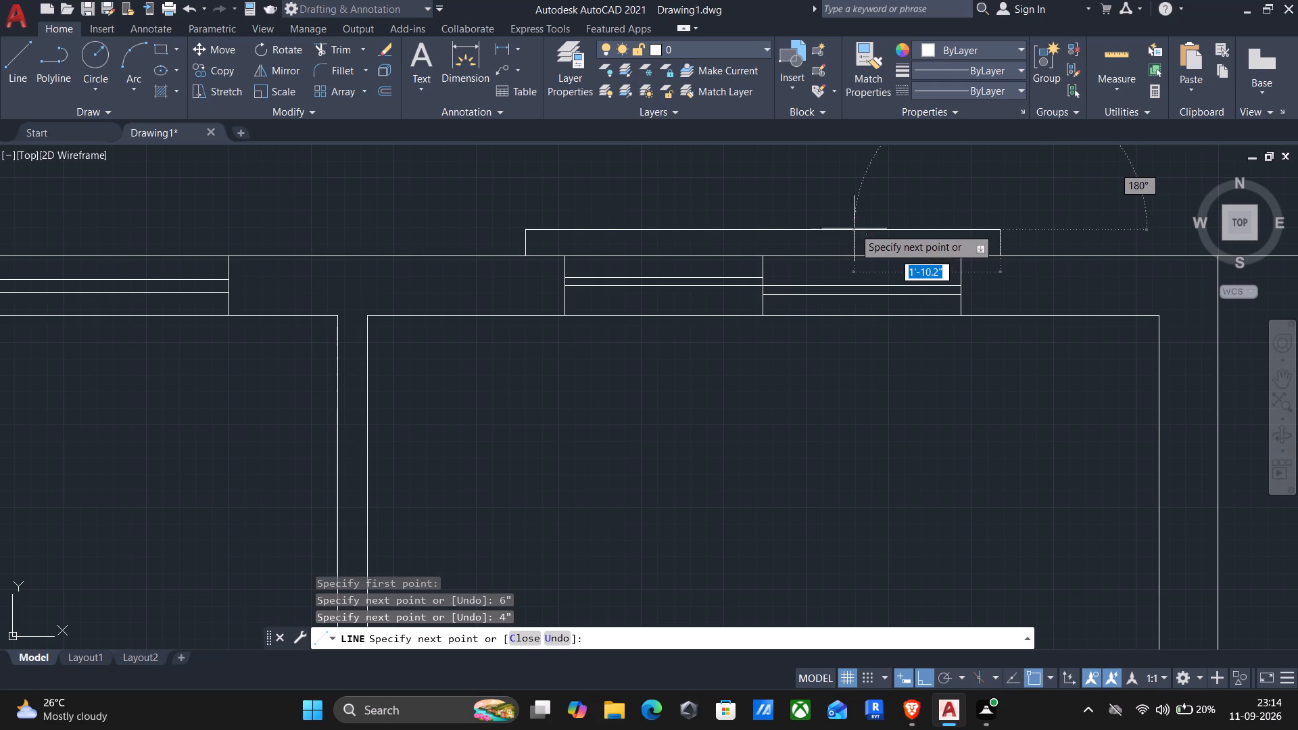
click(861, 224)
key(Return)
Copy the finished sill to the top wall's left two-sash window, matching the windows' outer left corners with Ortho off.
scroll(826, 386, down, 1)
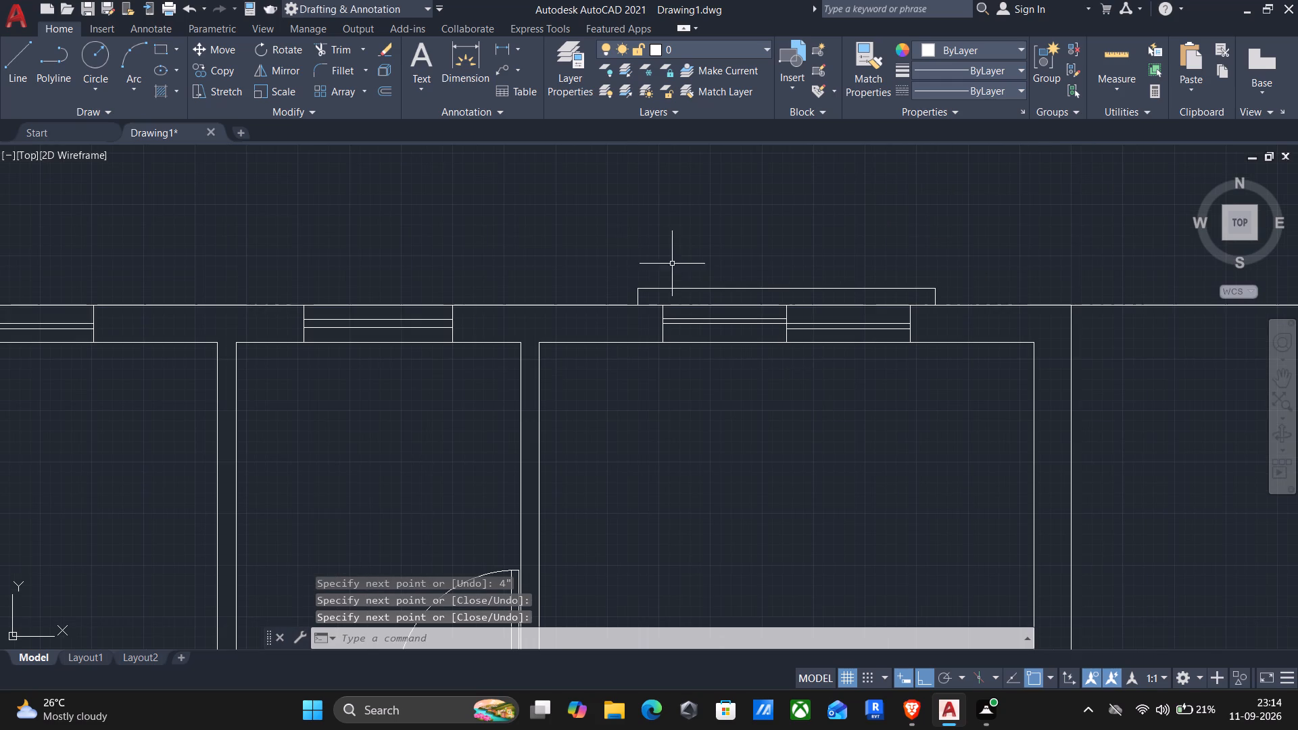
click(621, 272)
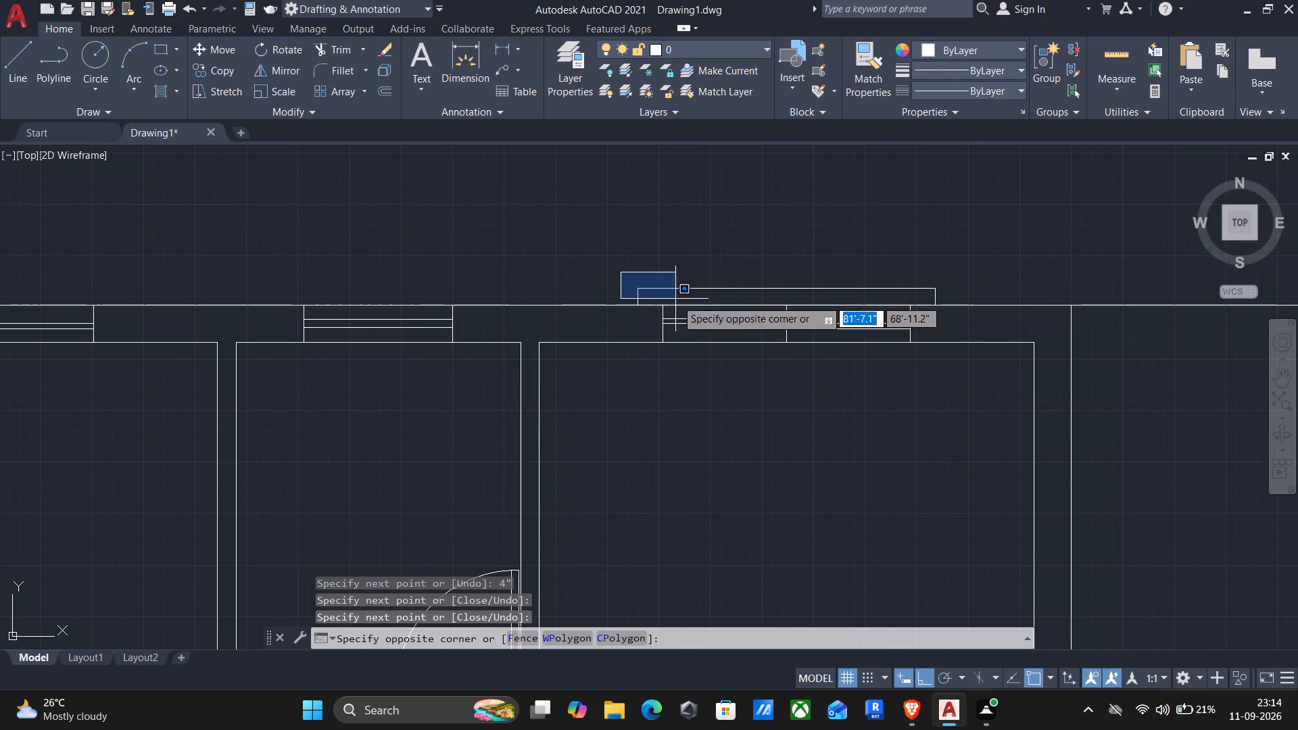
scroll(978, 314, up, 2)
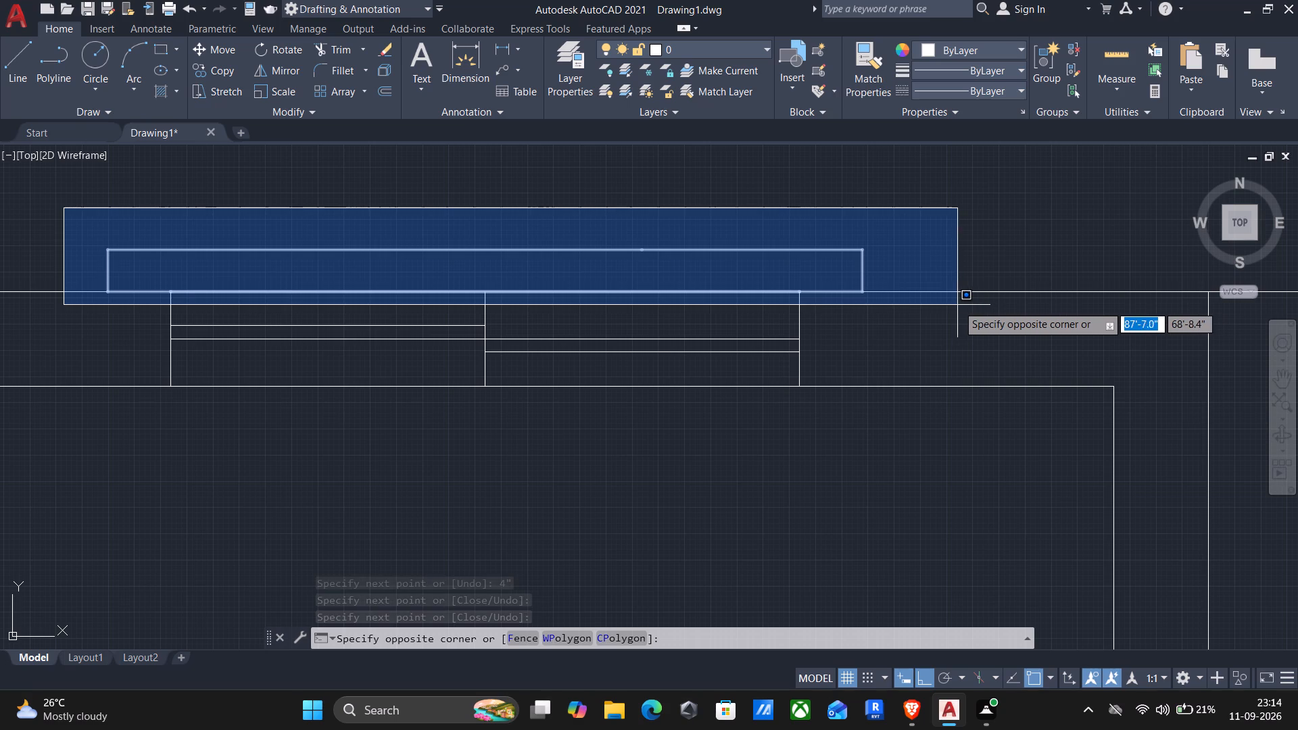
click(878, 307)
text(cp)
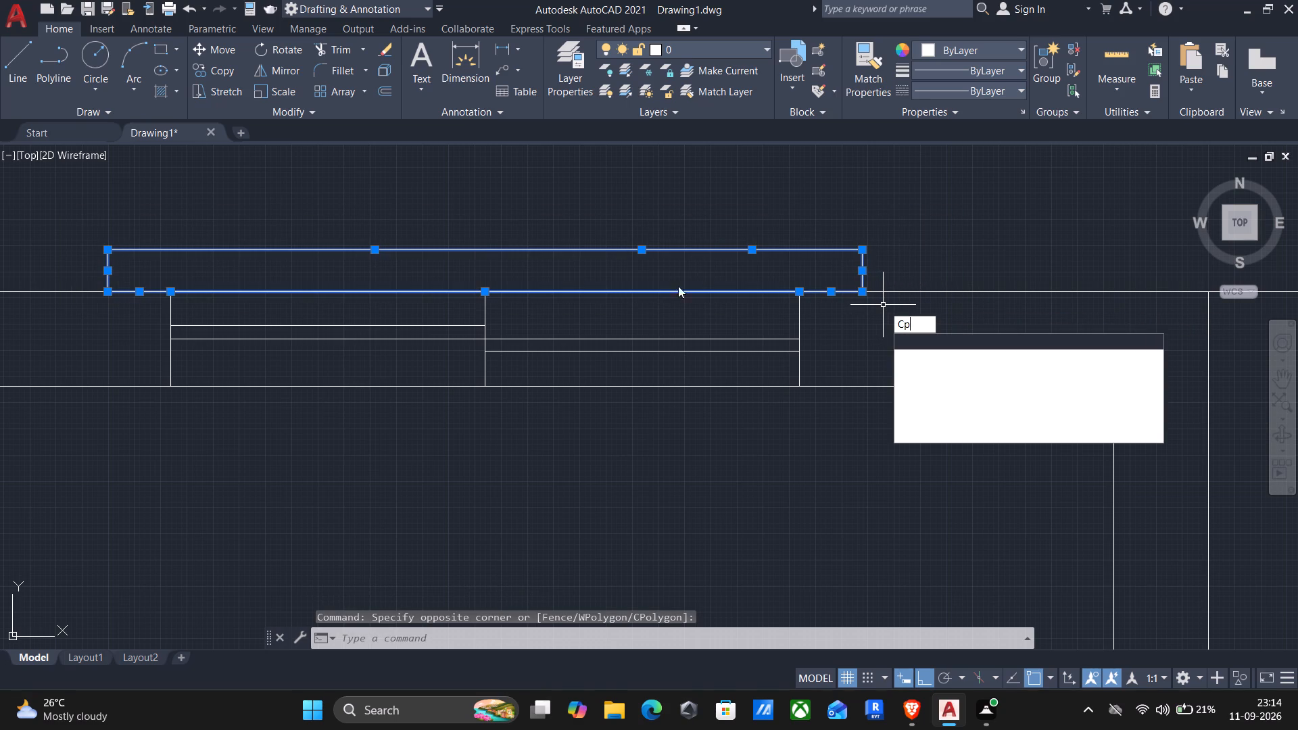
key(Return)
click(174, 292)
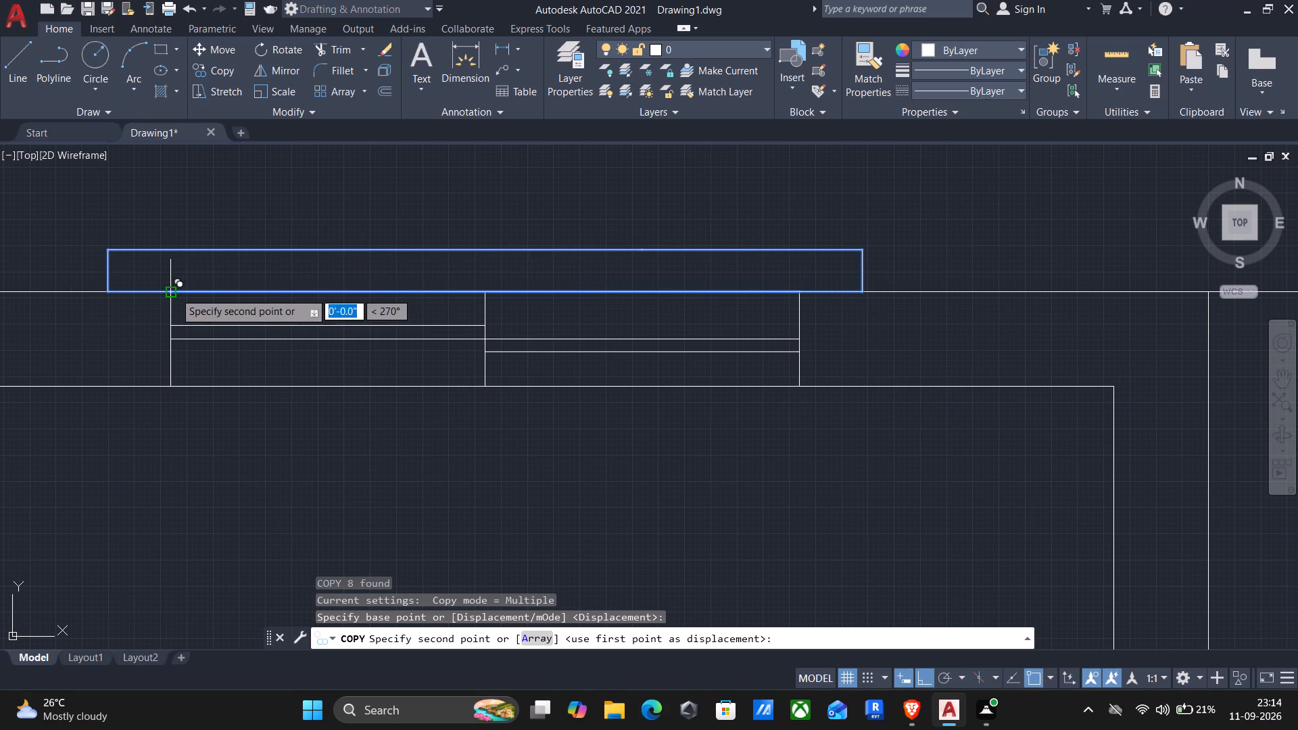
middle_drag(286, 310, 955, 406)
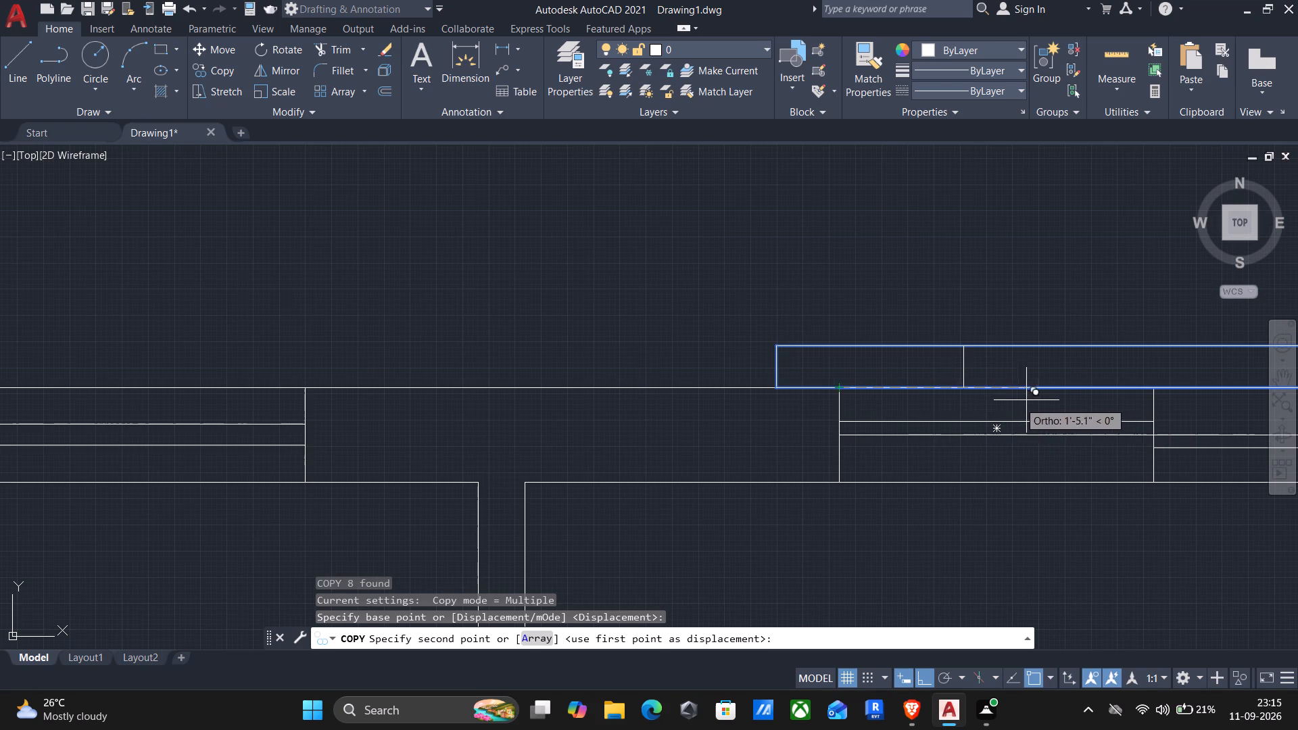
key(F8)
scroll(332, 289, down, 1)
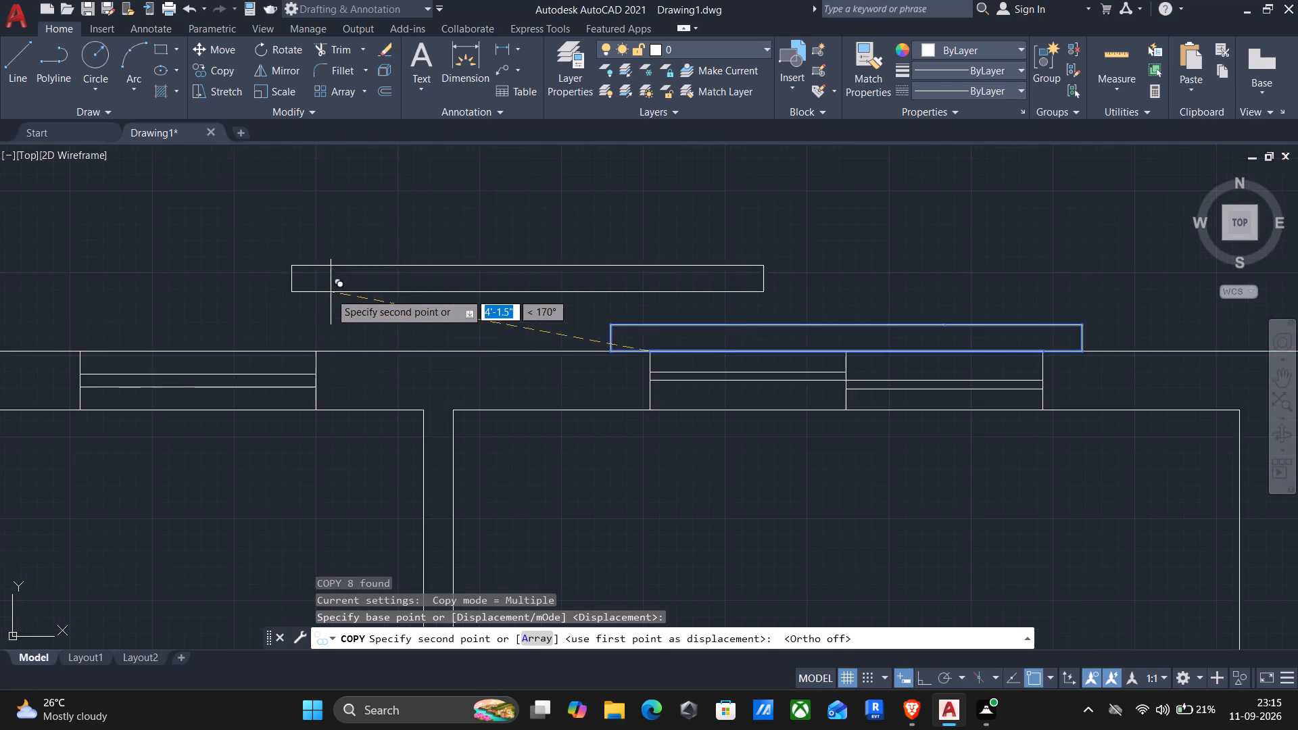
middle_drag(305, 349, 700, 293)
scroll(305, 349, down, 1)
scroll(59, 308, up, 3)
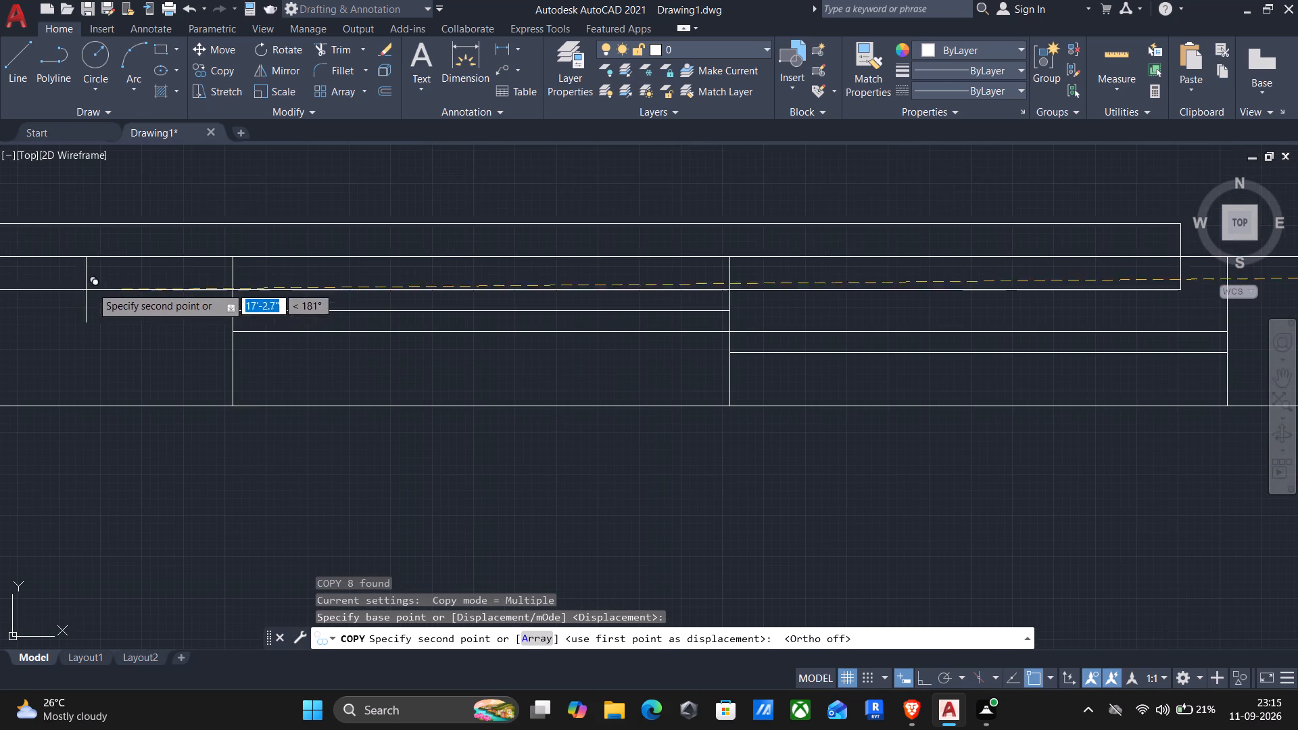
click(233, 260)
scroll(235, 262, down, 3)
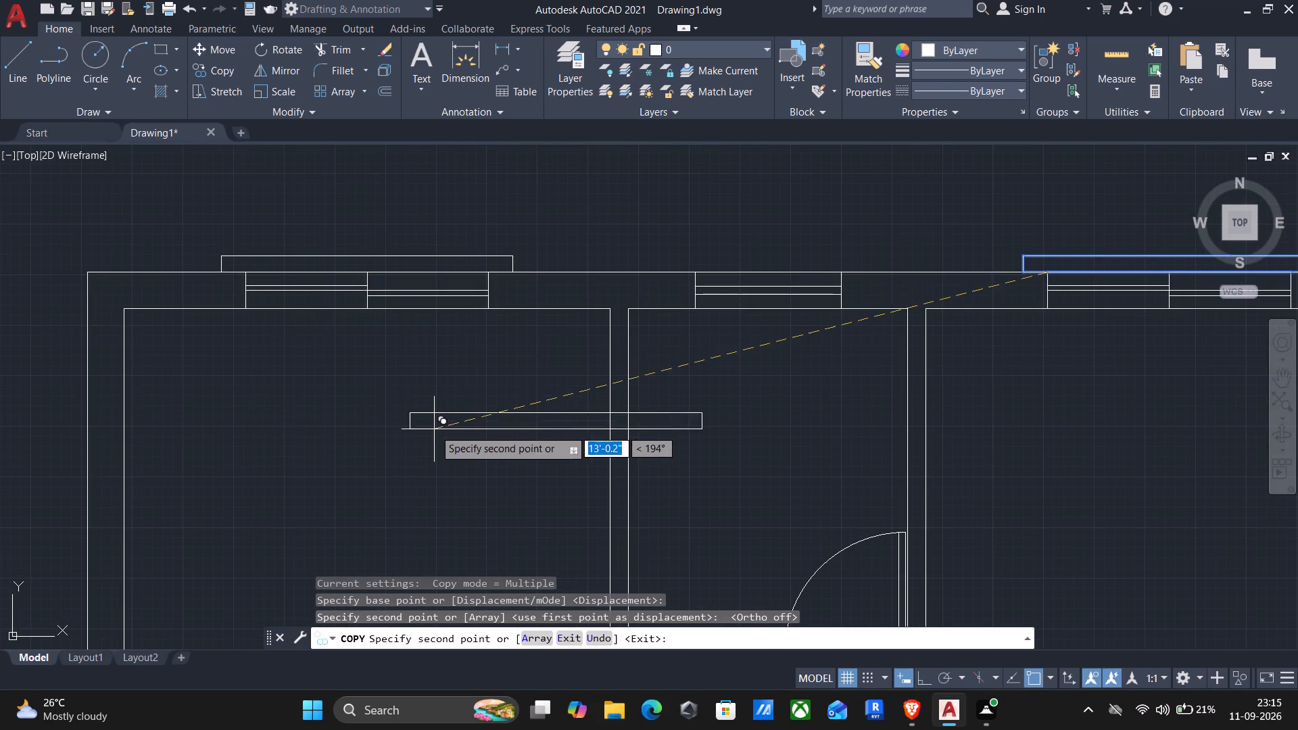
middle_drag(434, 430, 458, 324)
scroll(460, 316, down, 2)
middle_drag(463, 417, 492, 251)
middle_drag(511, 395, 511, 293)
scroll(511, 287, down, 1)
middle_drag(712, 404, 696, 291)
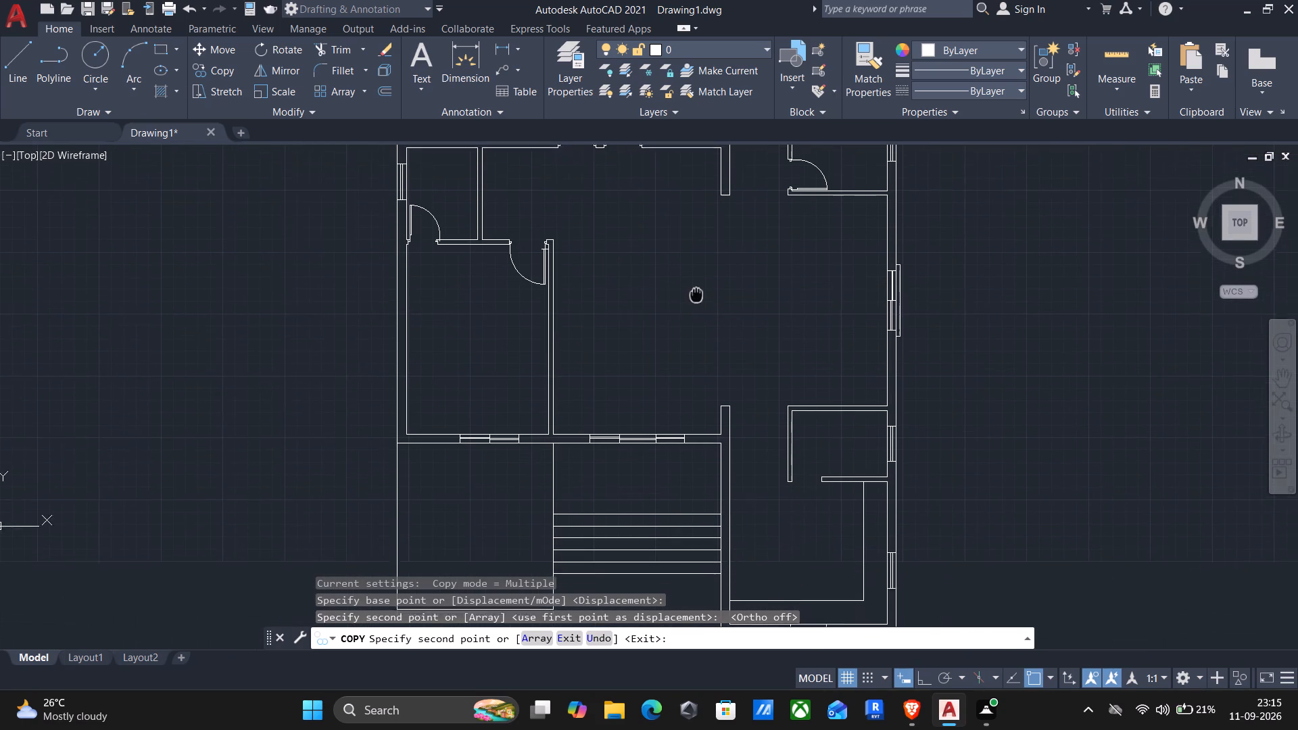
middle_drag(696, 291, 696, 287)
middle_drag(719, 368, 685, 345)
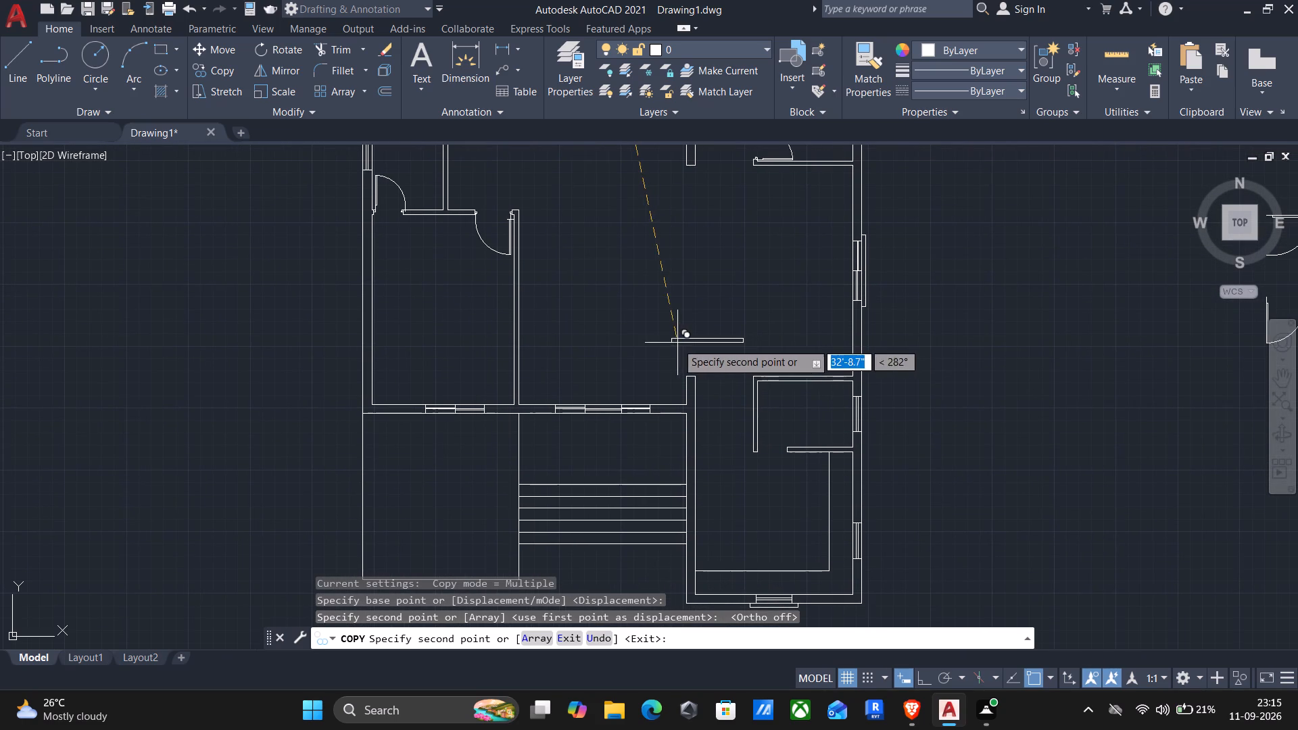
middle_drag(675, 306, 704, 248)
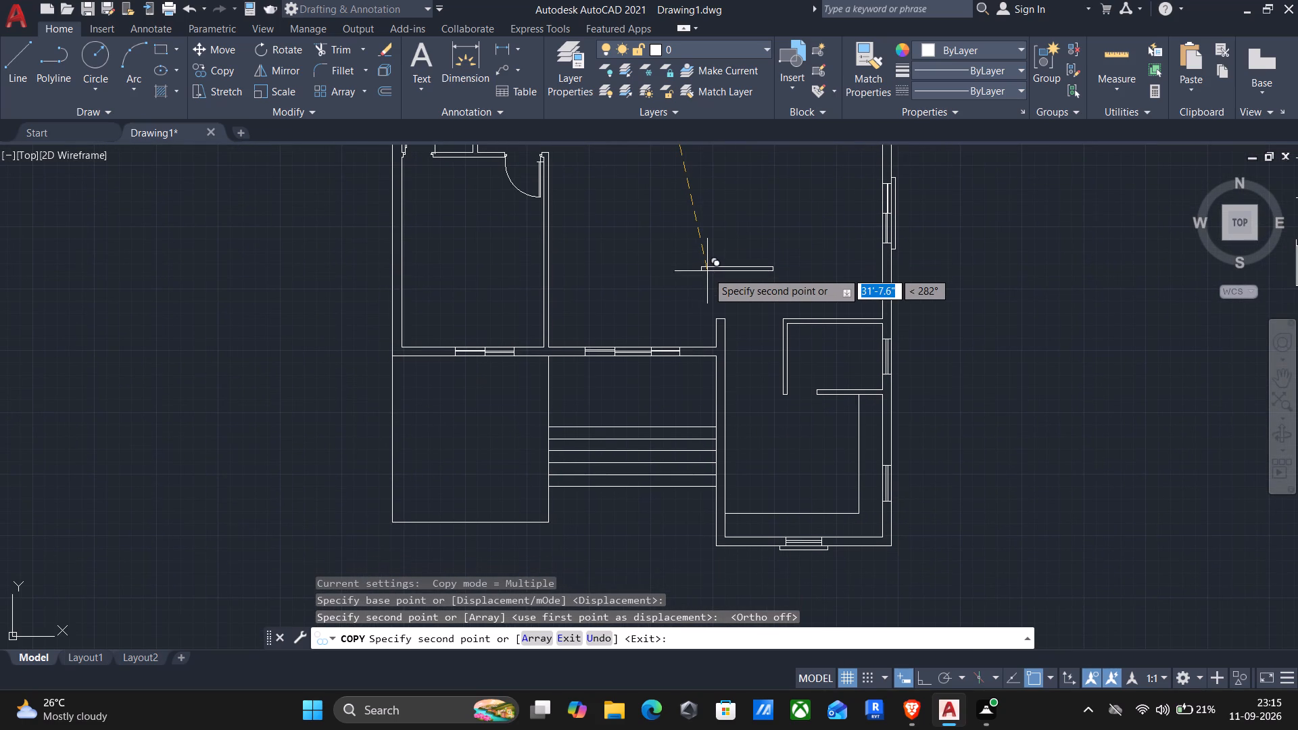
key(Escape)
At the left wall's window, draw sill lines with Ortho on from its upper outer corner: 6" up, 4" outward, and partway down alongside the window.
middle_drag(704, 275, 702, 281)
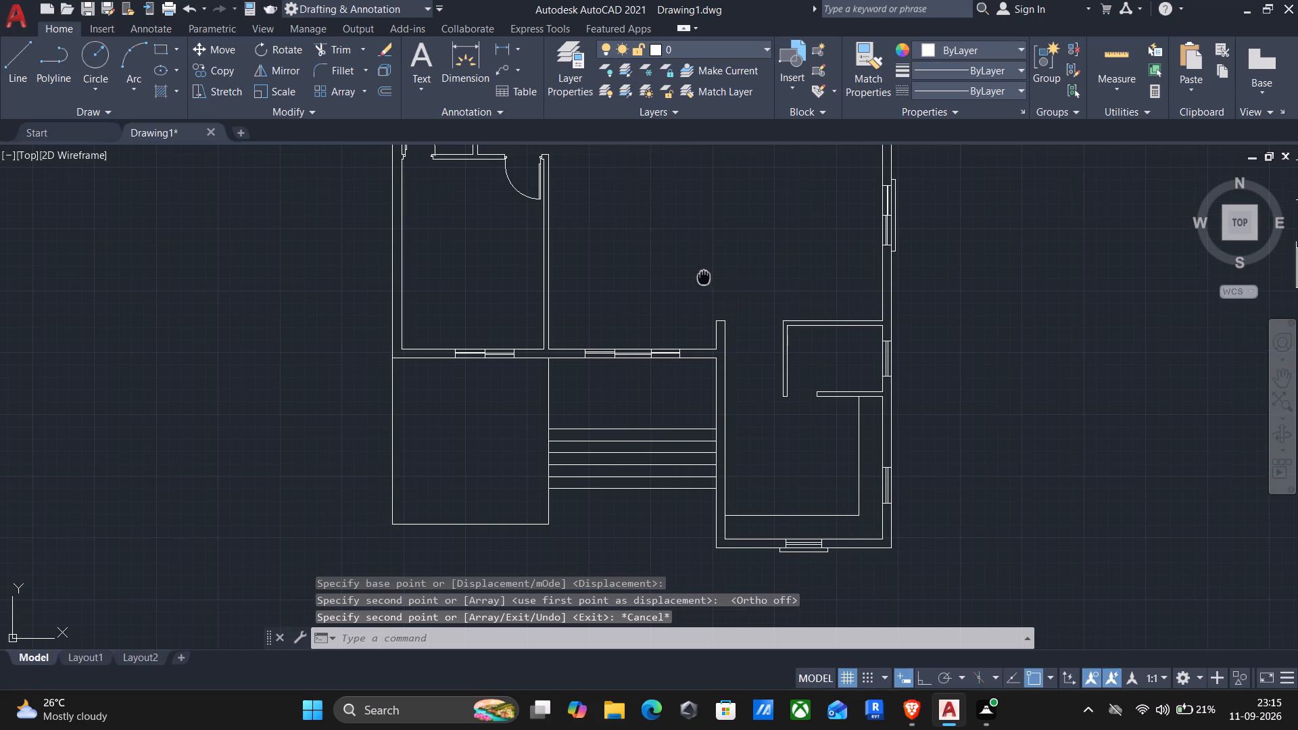
middle_drag(702, 281, 756, 452)
middle_drag(725, 419, 794, 467)
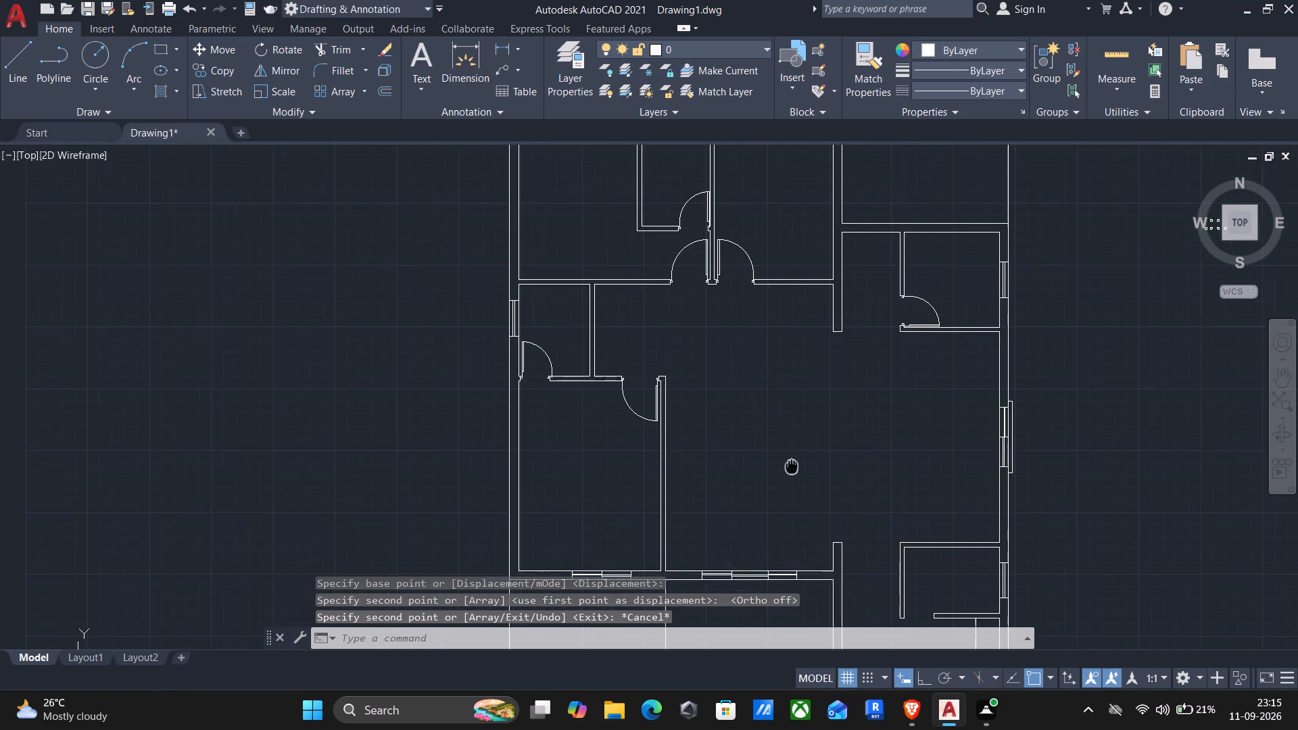
middle_drag(794, 467, 788, 259)
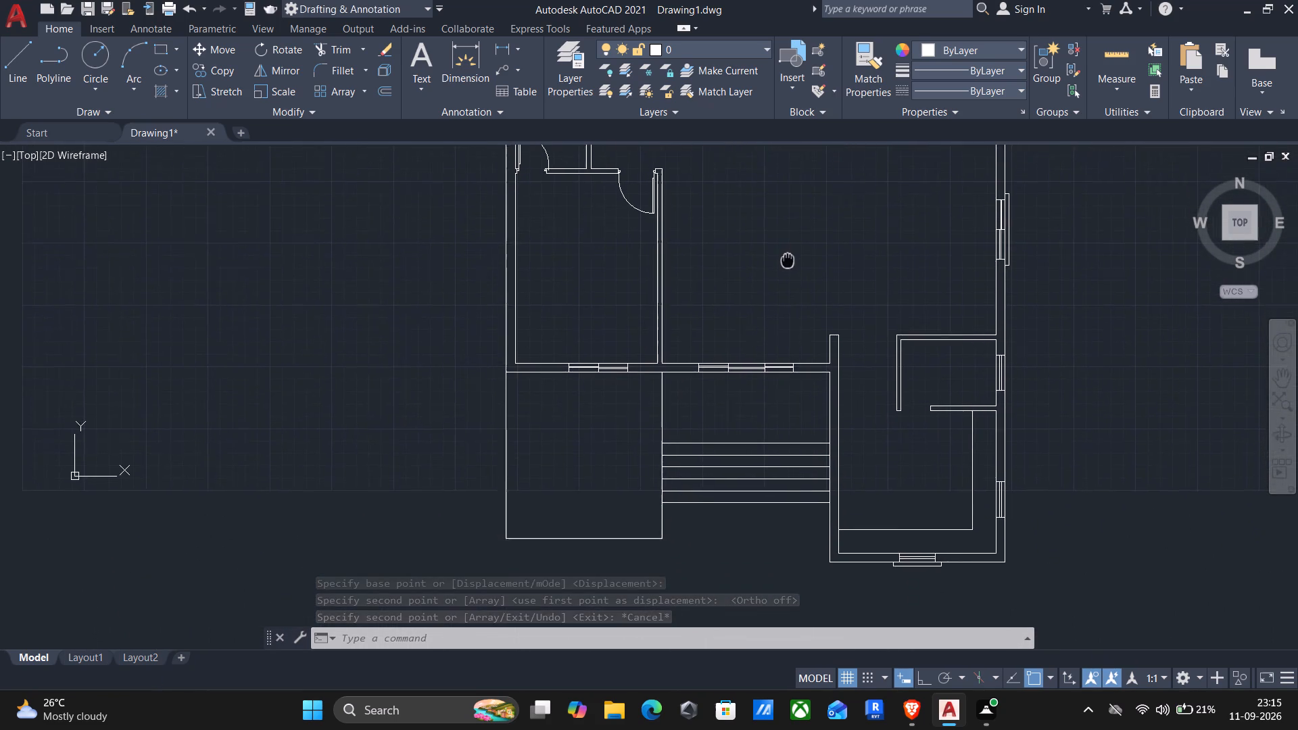
middle_drag(788, 259, 820, 366)
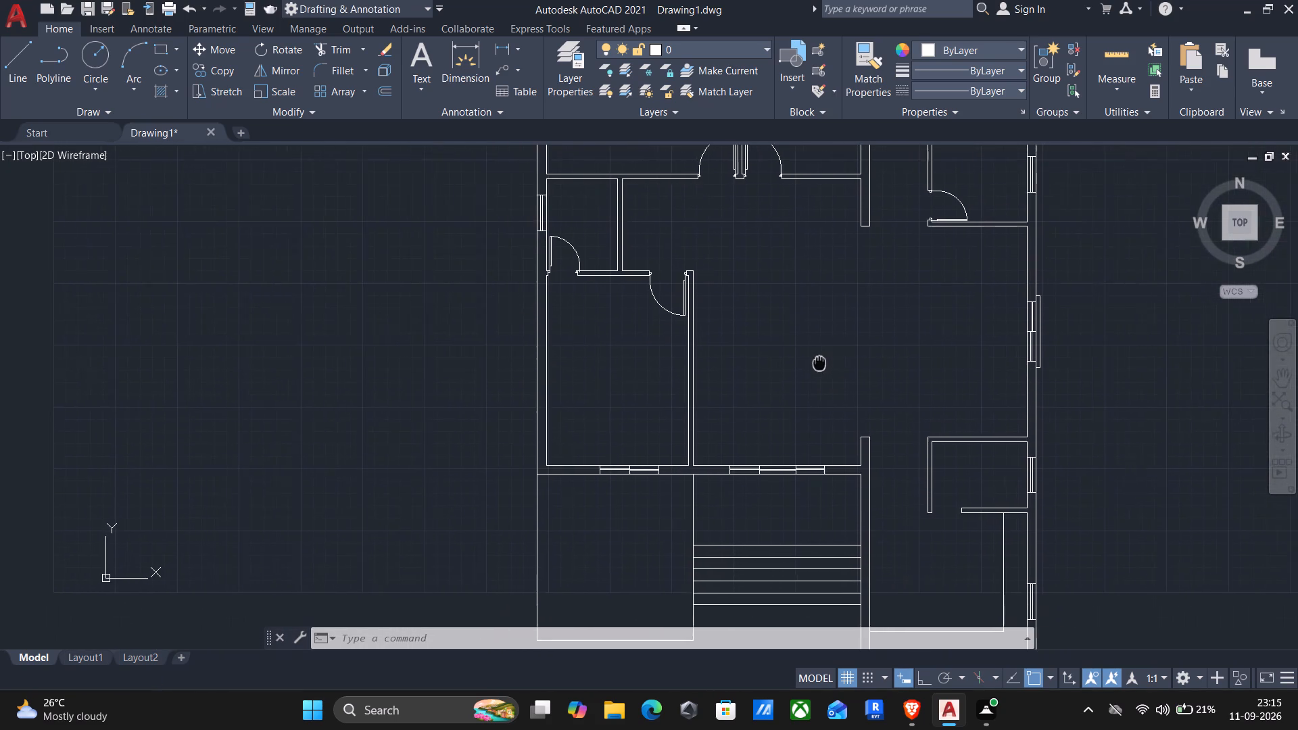
middle_drag(820, 366, 846, 422)
key(l)
key(Return)
scroll(552, 289, up, 2)
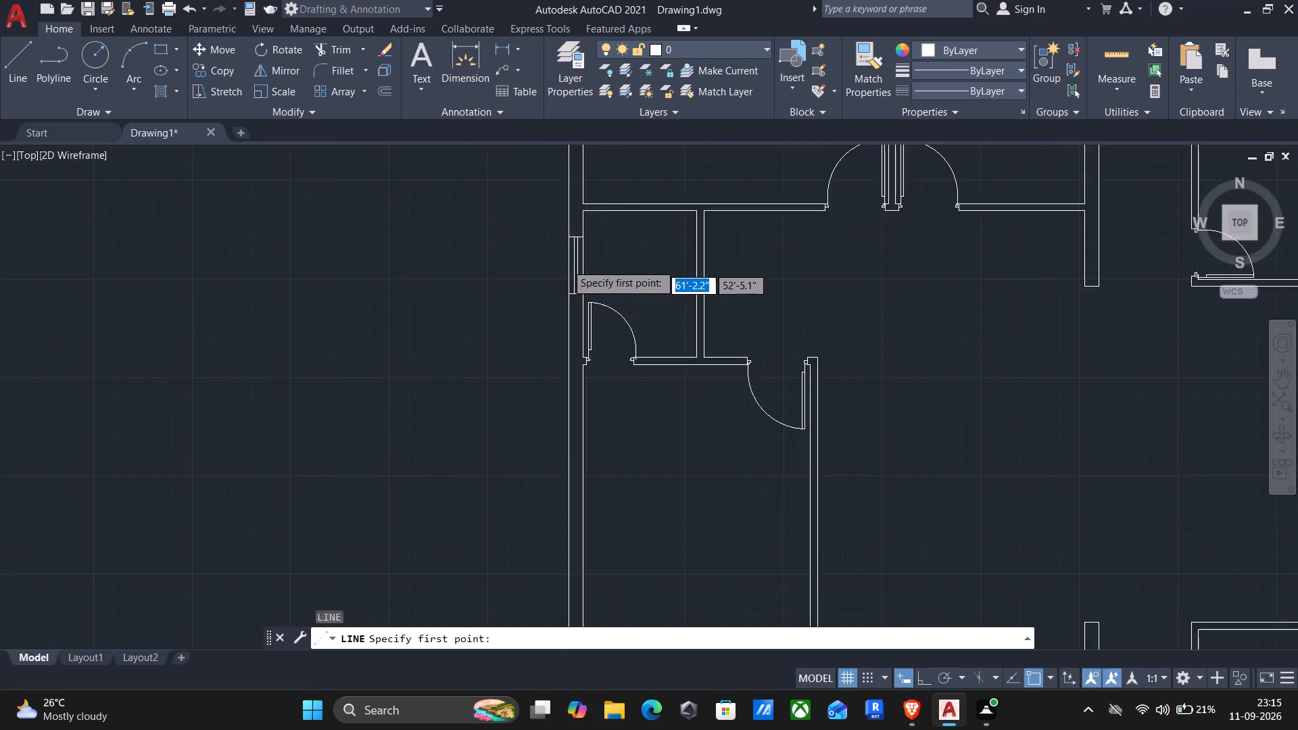
scroll(567, 221, up, 2)
click(571, 224)
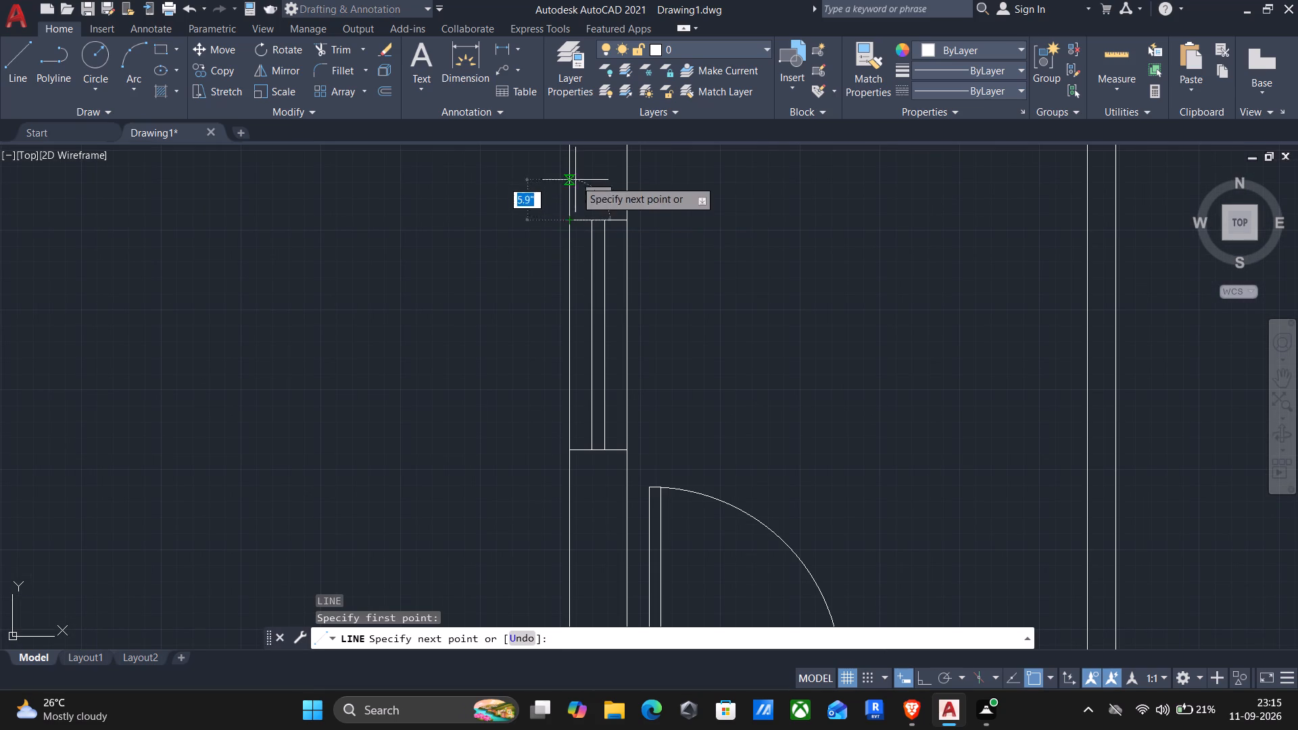
key(F8)
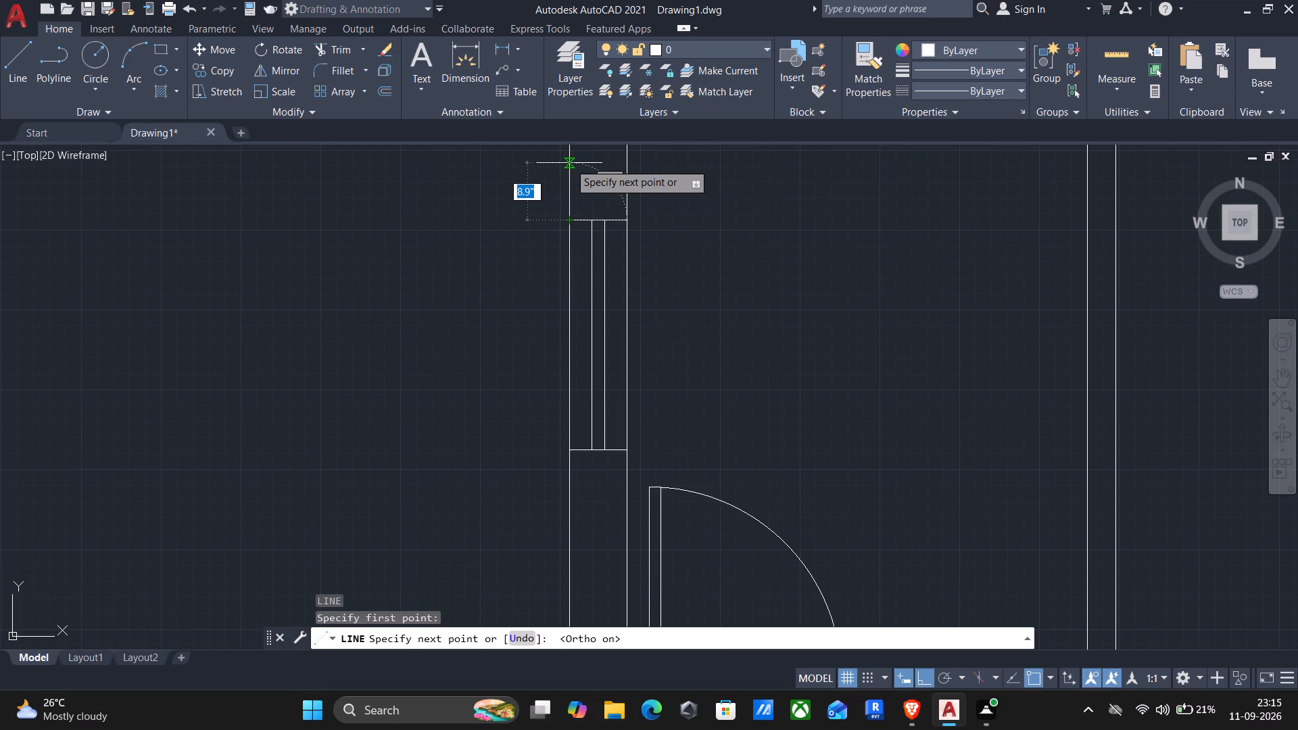
text(6")
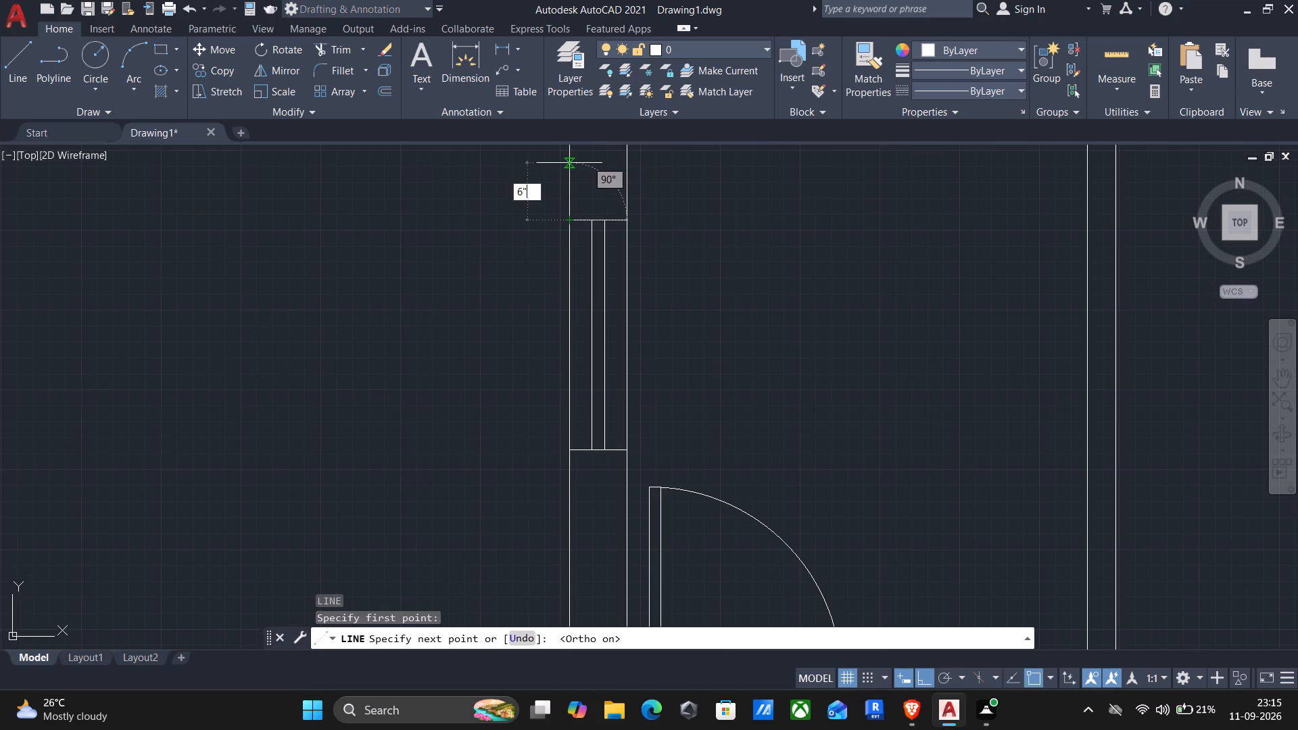
key(Return)
text(4")
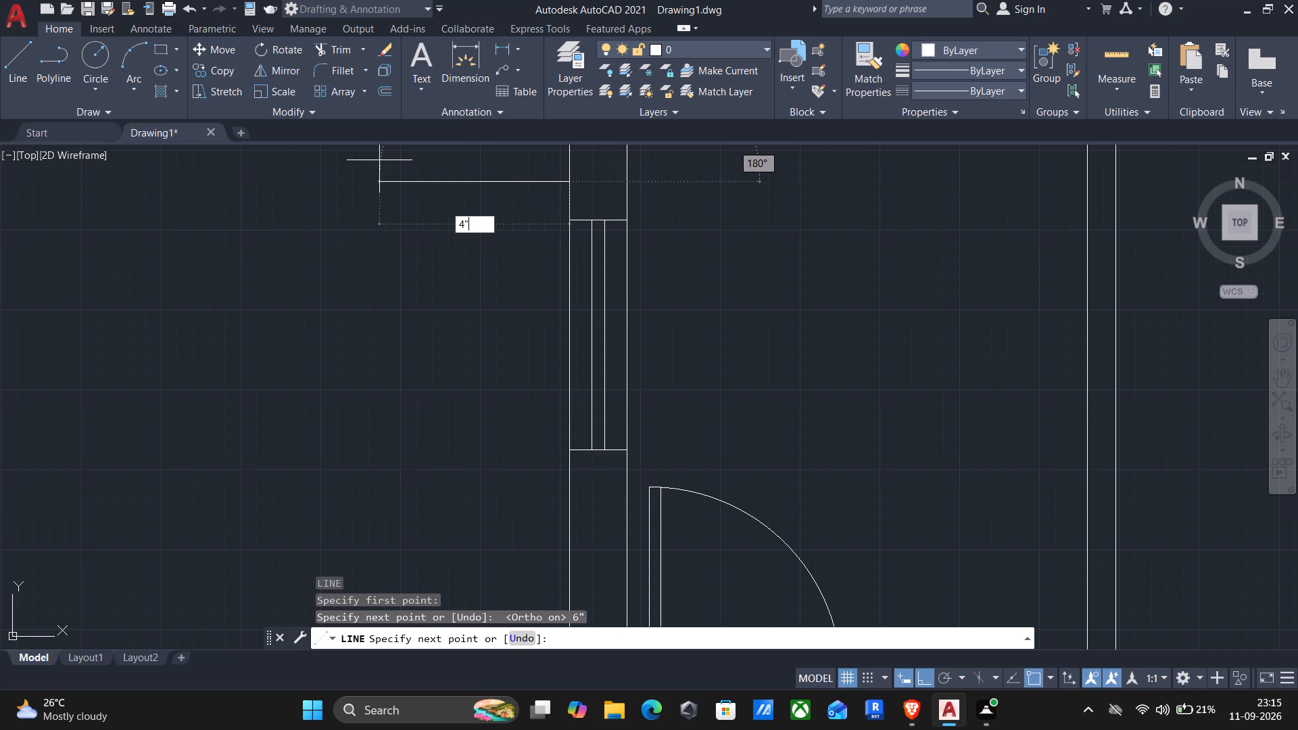
key(Return)
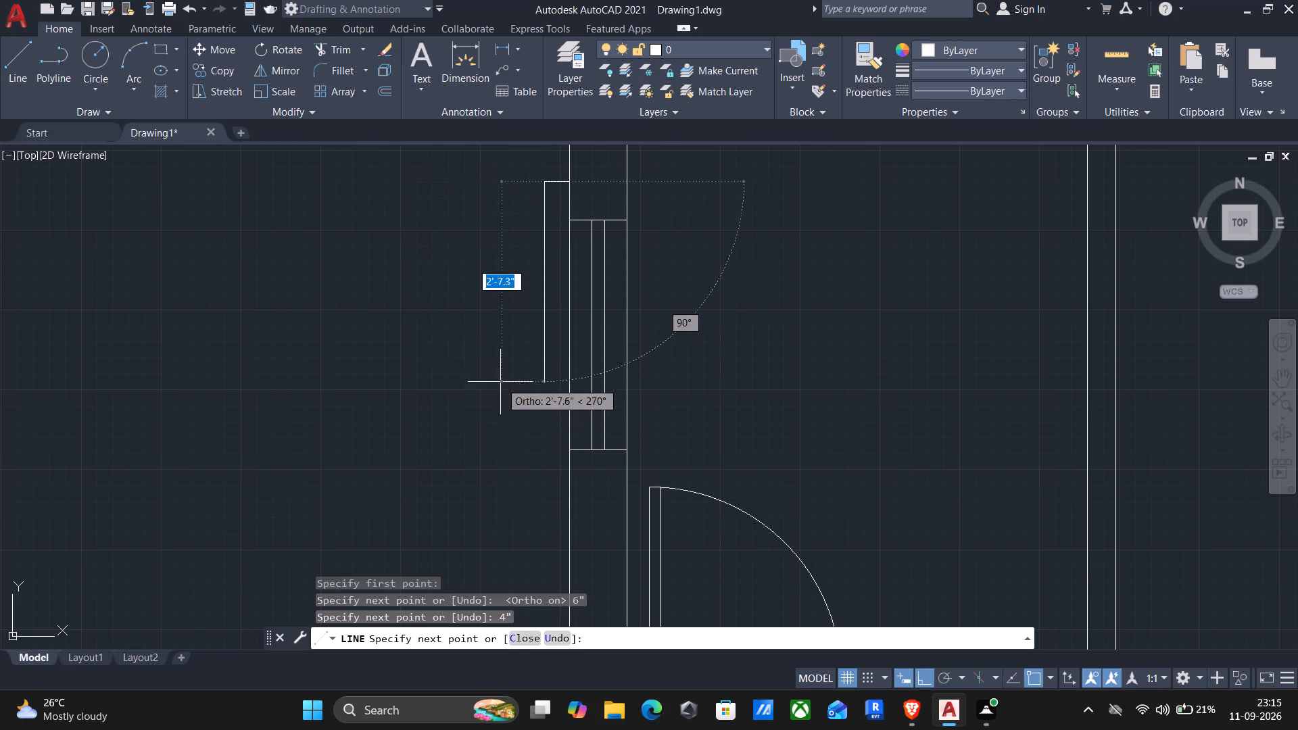
click(506, 366)
key(Return)
Complete the left wall window's sill with lines from its lower outer corner: 6" down, 4" outward, and up to the open end.
key(Return)
click(567, 449)
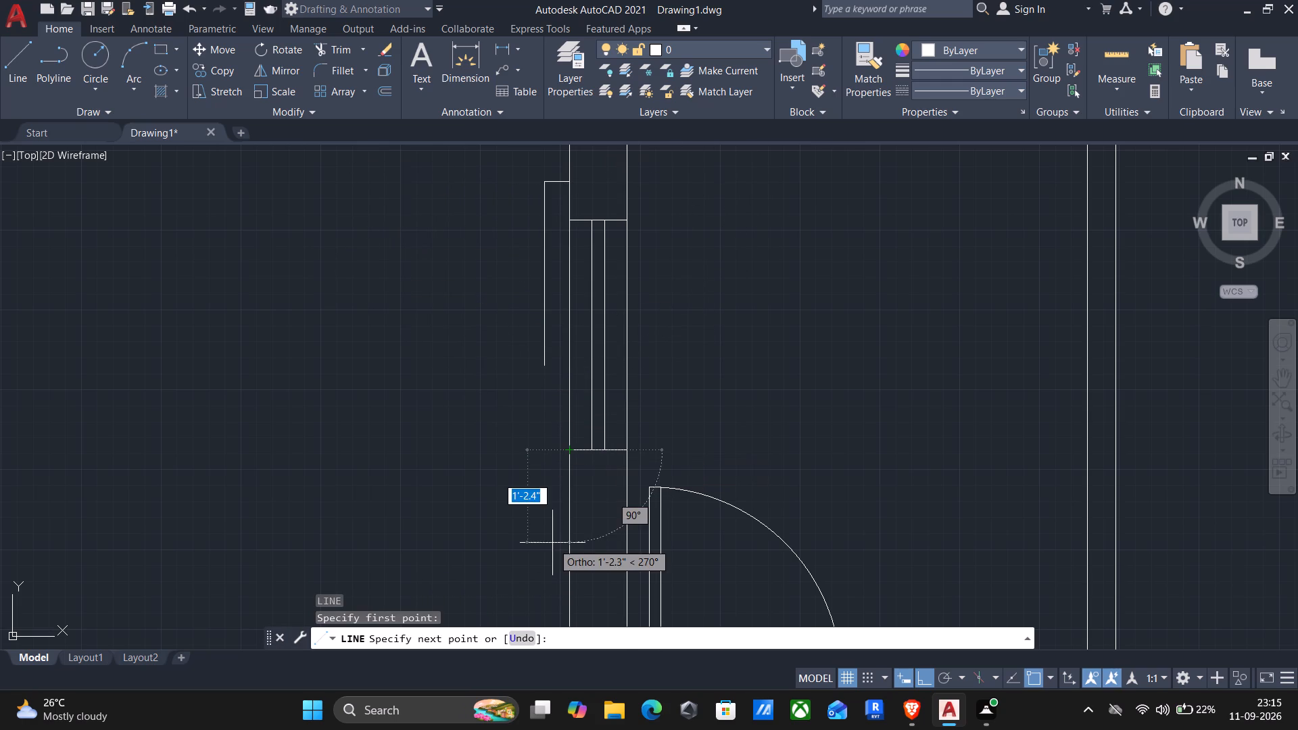
key(6)
key(shift+quotedbl)
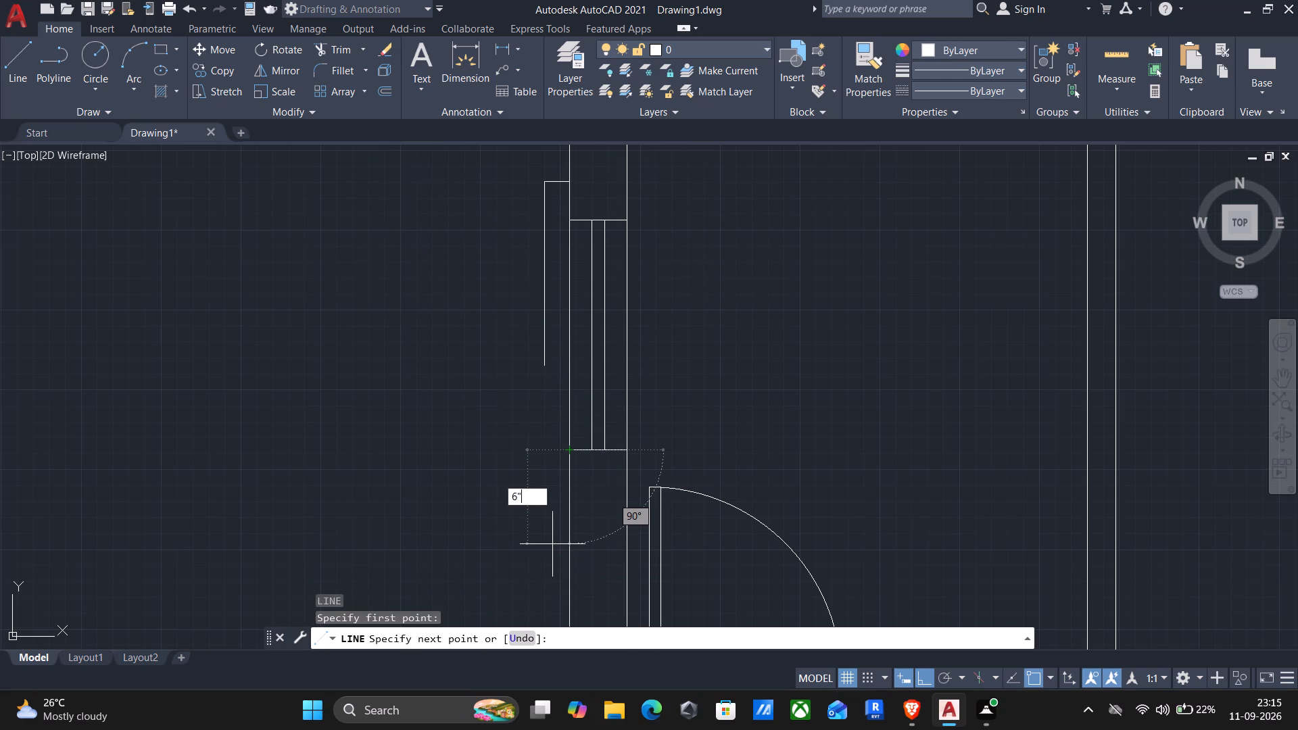
key(Return)
text(4")
key(Return)
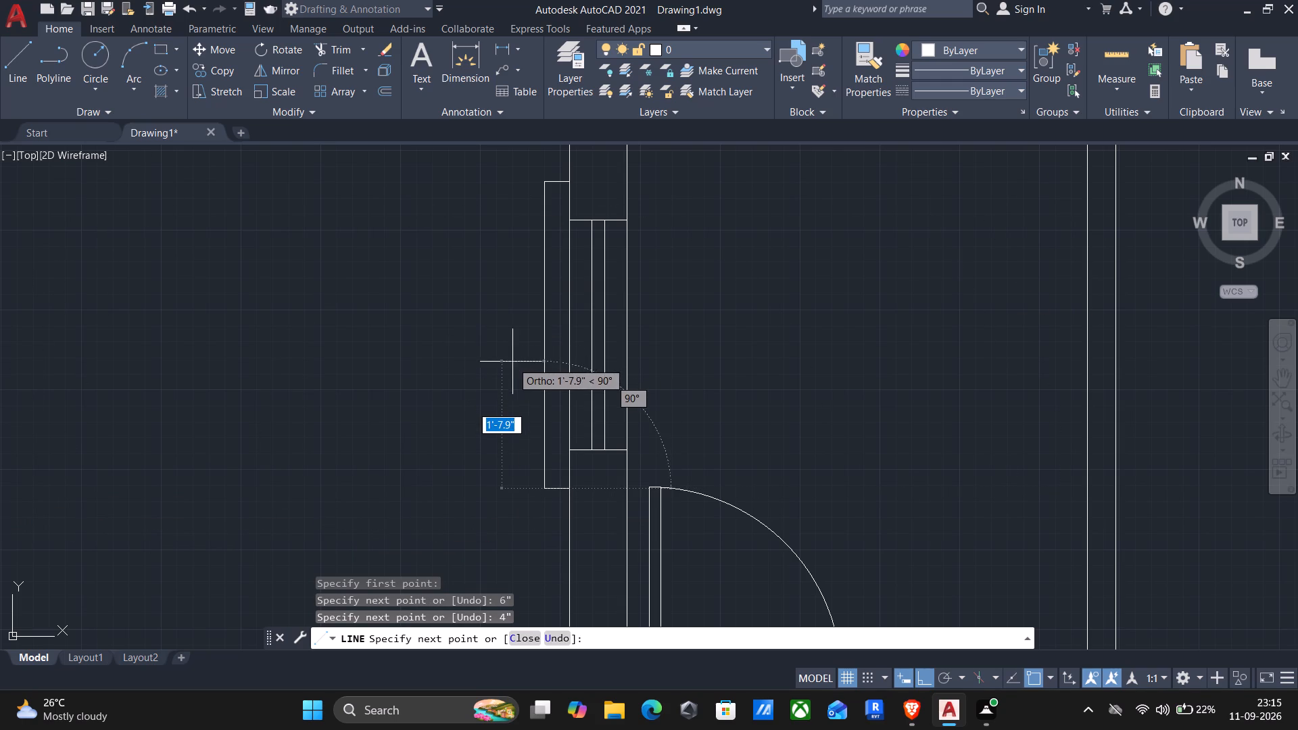
click(549, 361)
key(Return)
At the right wall's lowest window, draw sill lines from the lower outer corner: 6" down, 4" outward, and partway up alongside the window.
scroll(667, 420, down, 2)
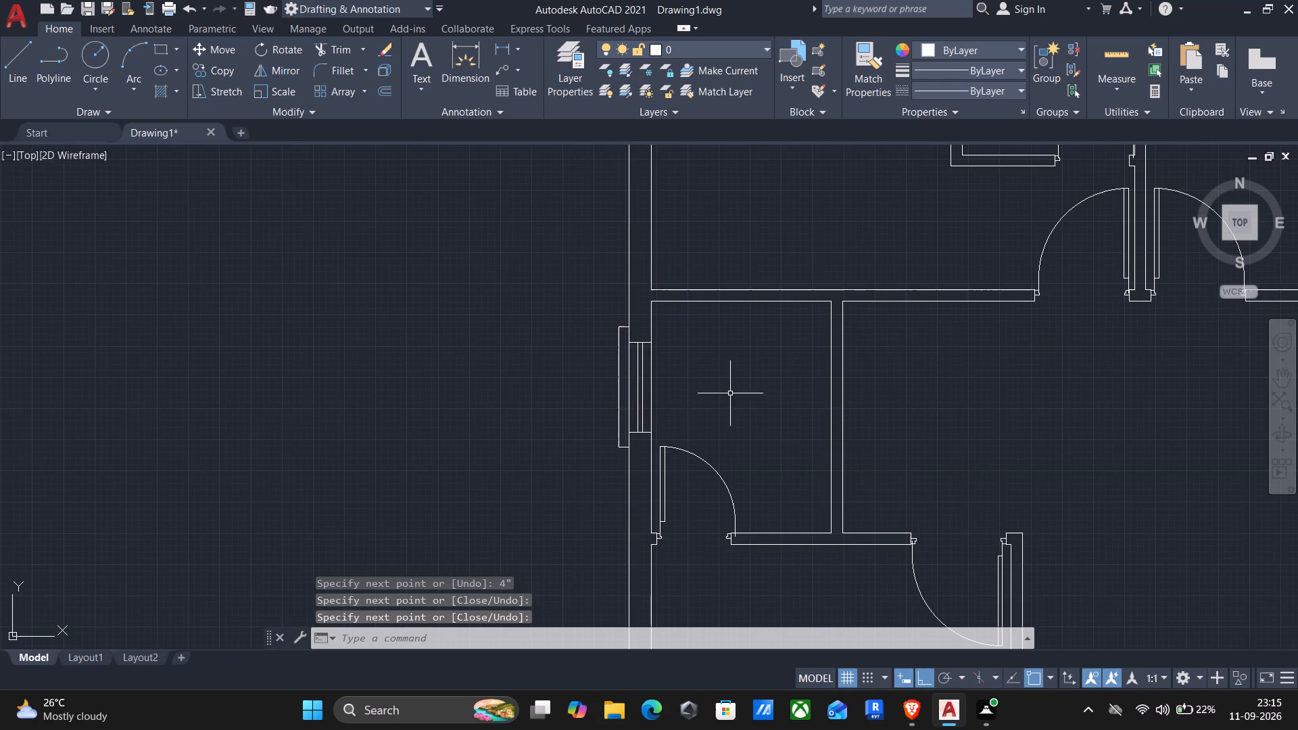
middle_drag(735, 385, 506, 325)
scroll(506, 325, down, 2)
middle_drag(624, 343, 616, 331)
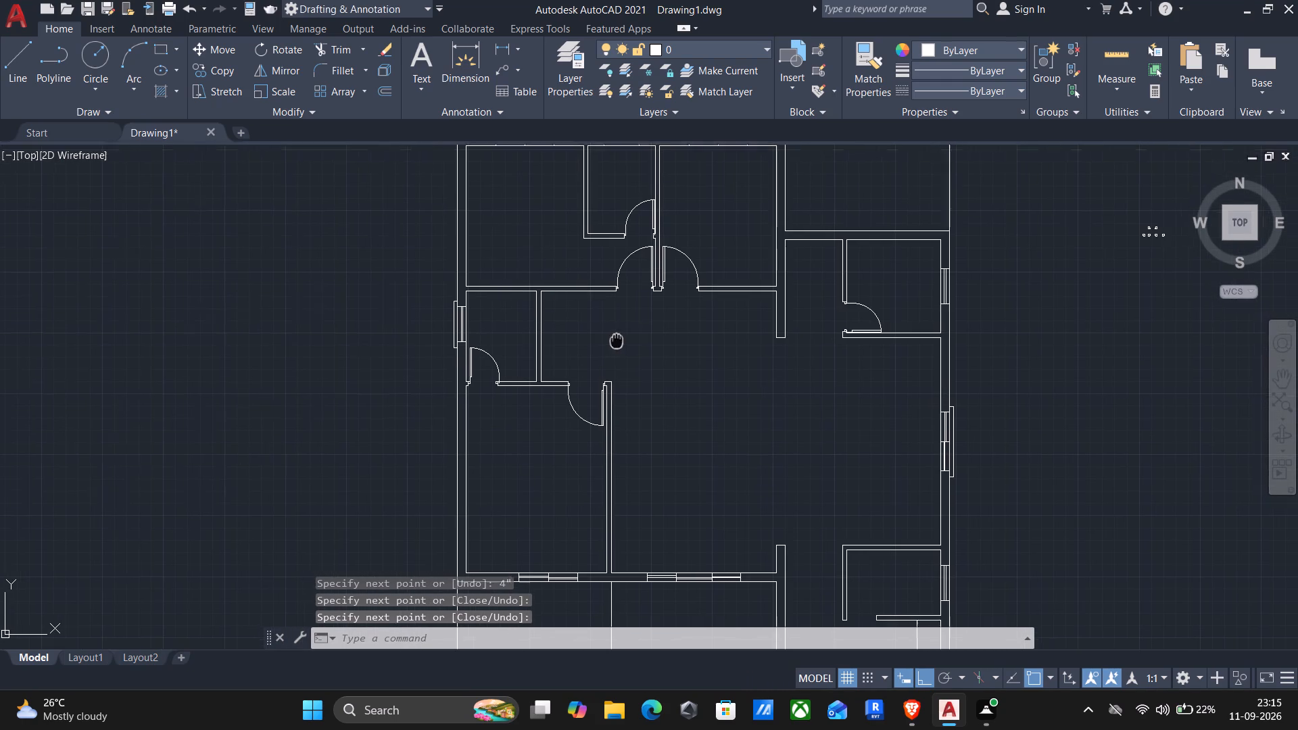
middle_drag(616, 331, 569, 235)
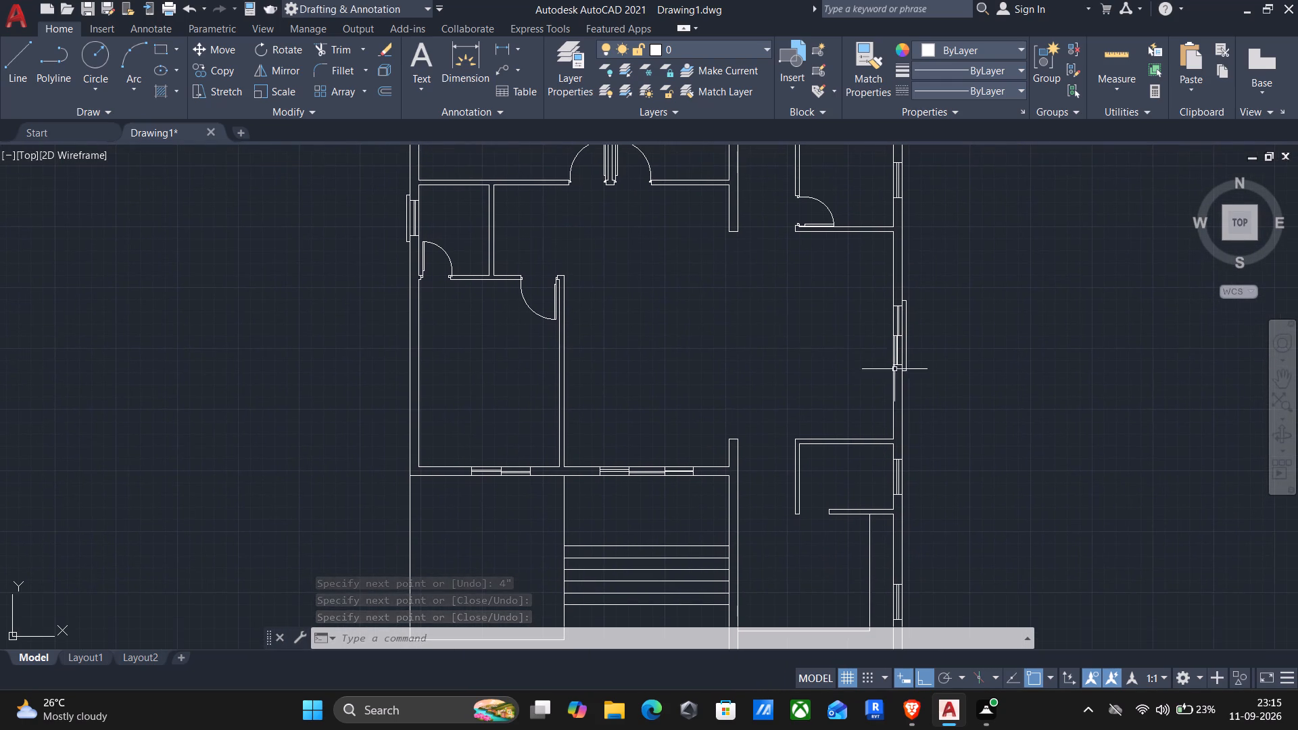
middle_drag(906, 396, 821, 483)
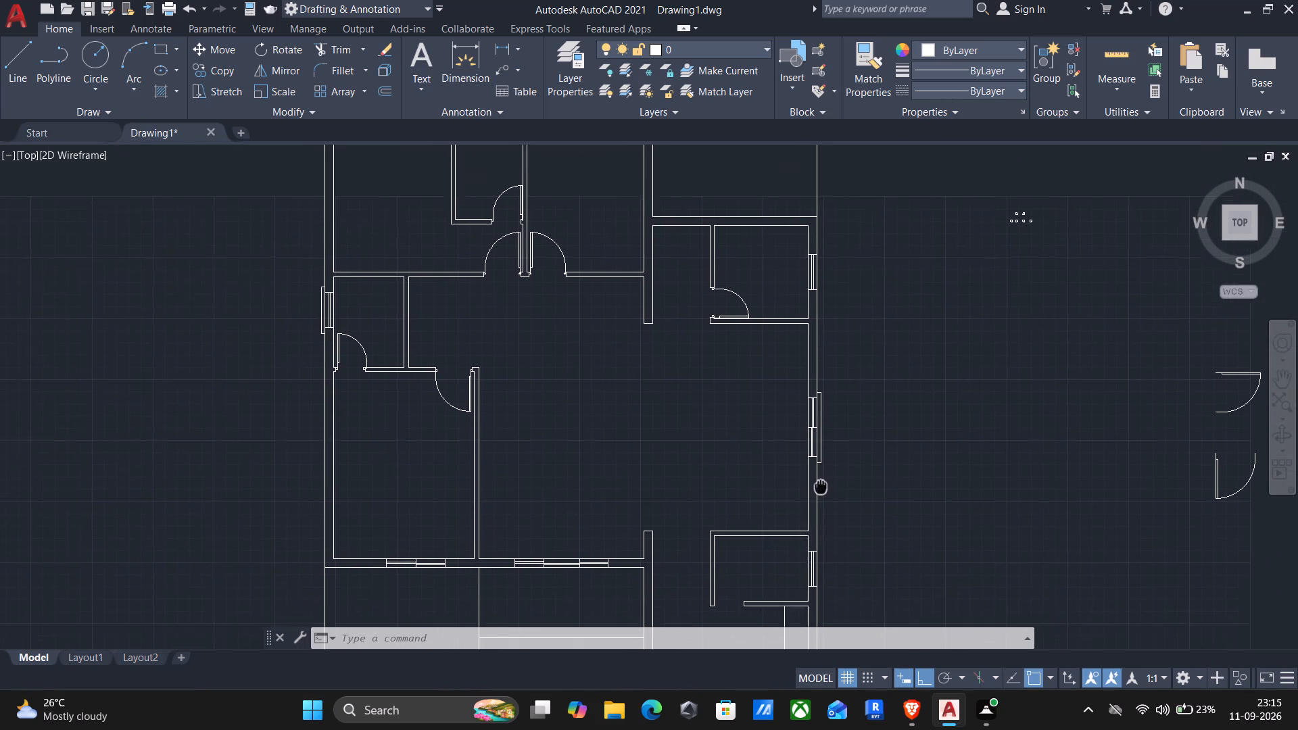
middle_drag(821, 483, 791, 259)
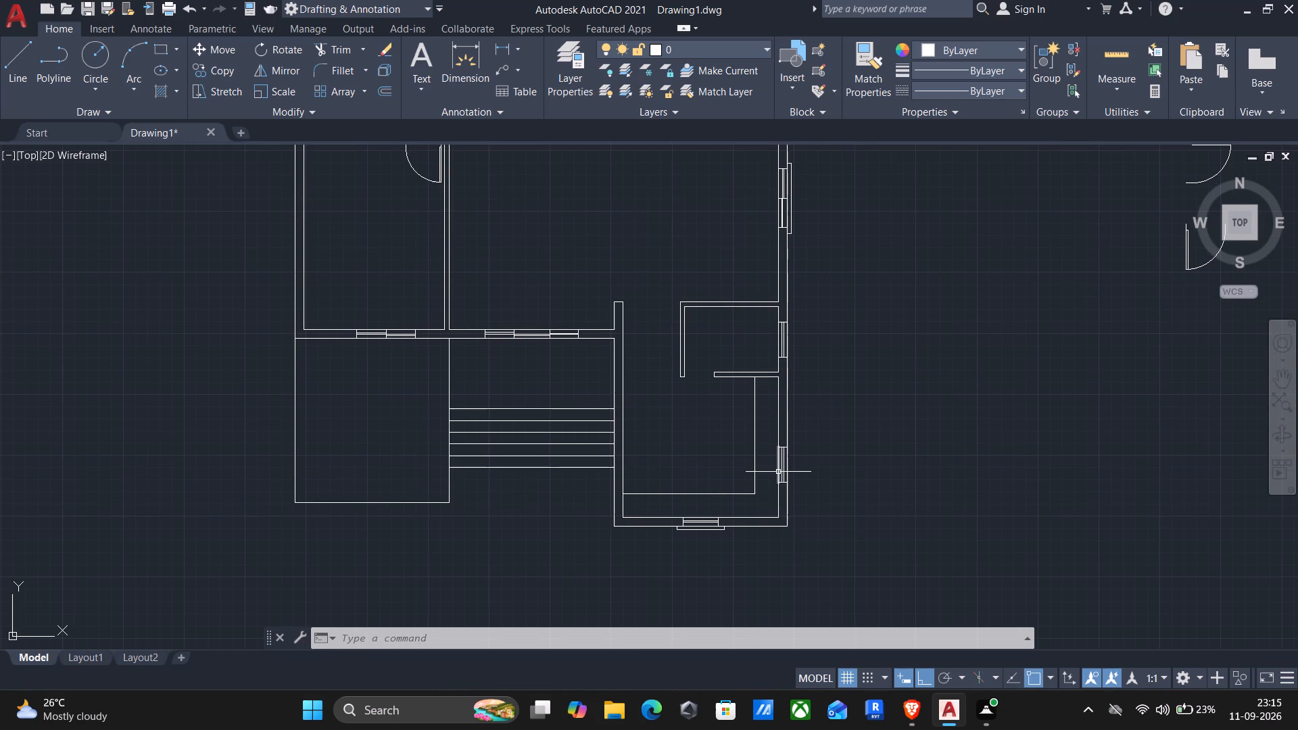
key(Return)
scroll(792, 480, up, 3)
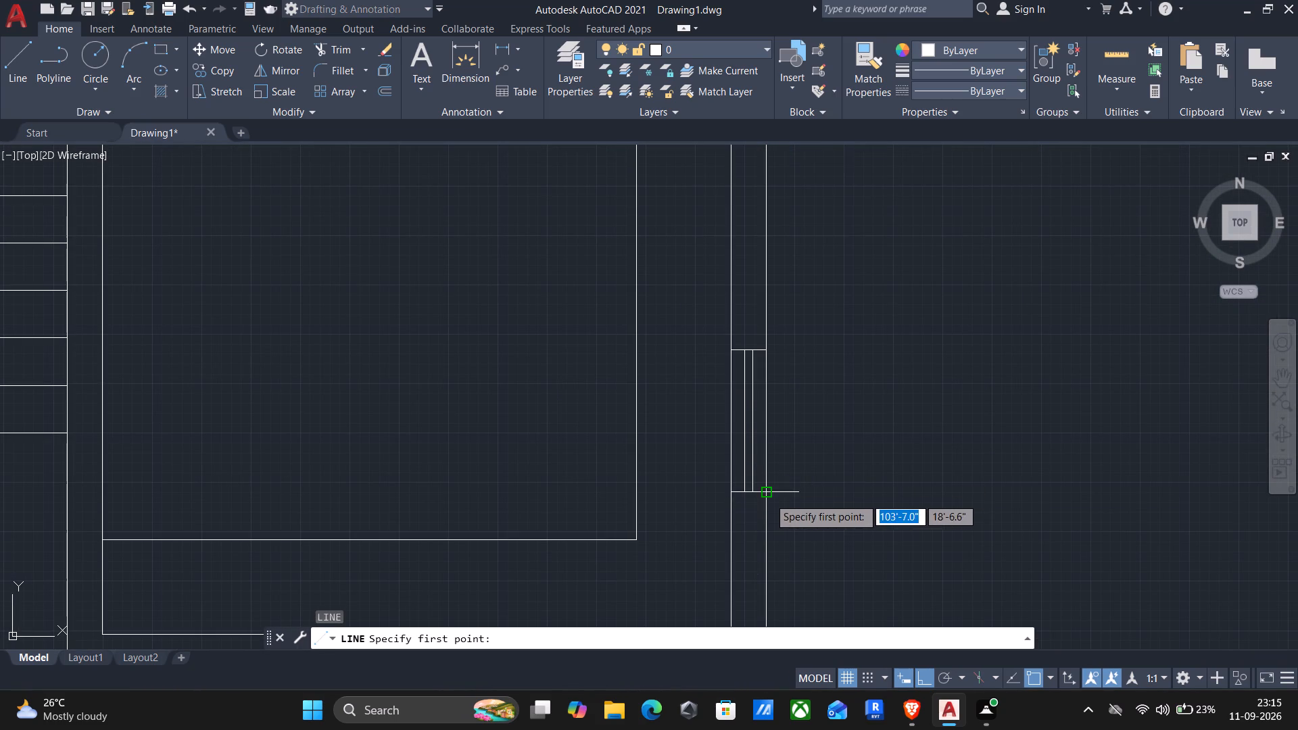
click(769, 497)
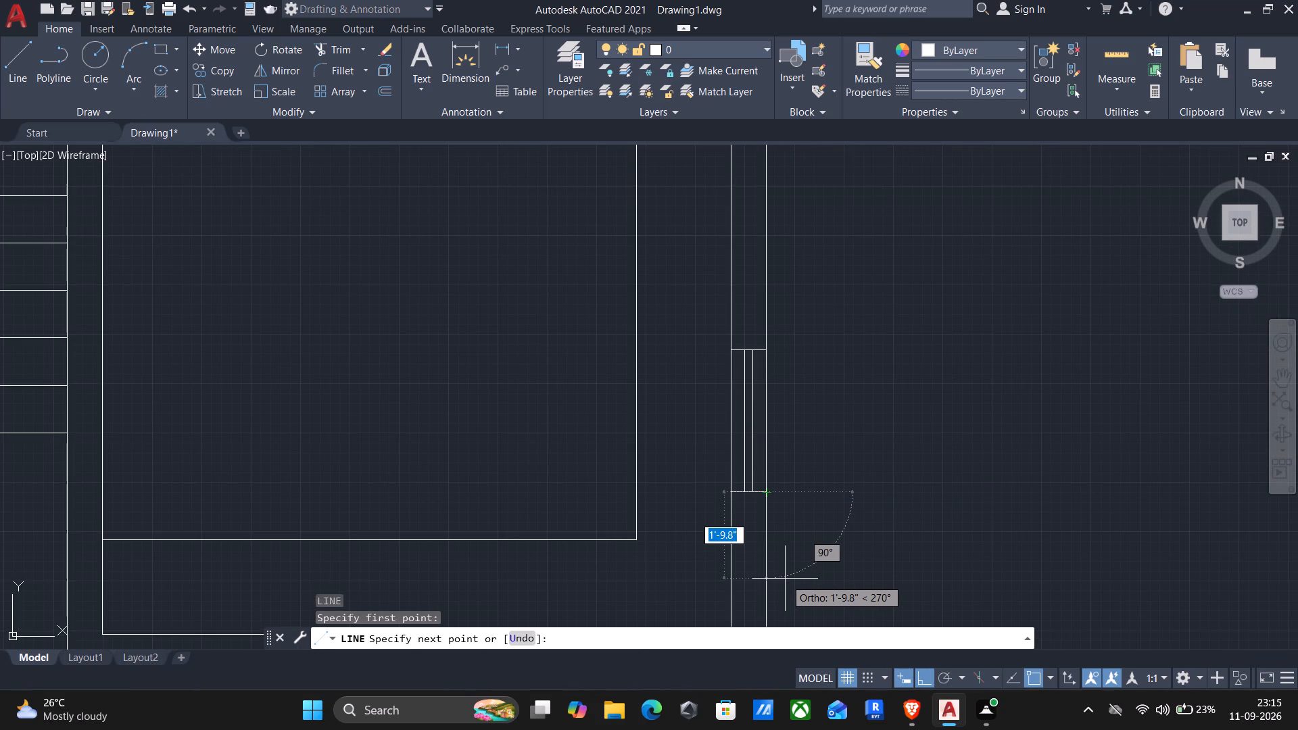
text(6")
key(Return)
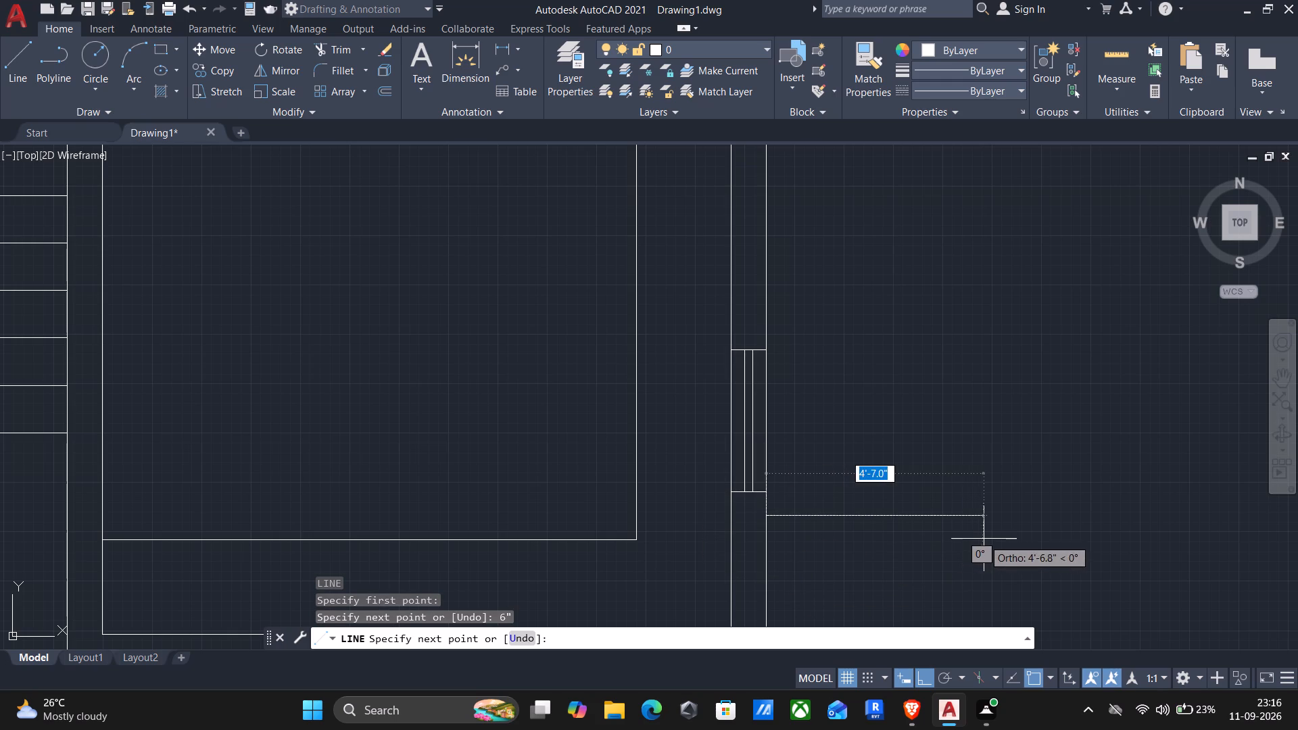
key(4)
key(shift+quotedbl)
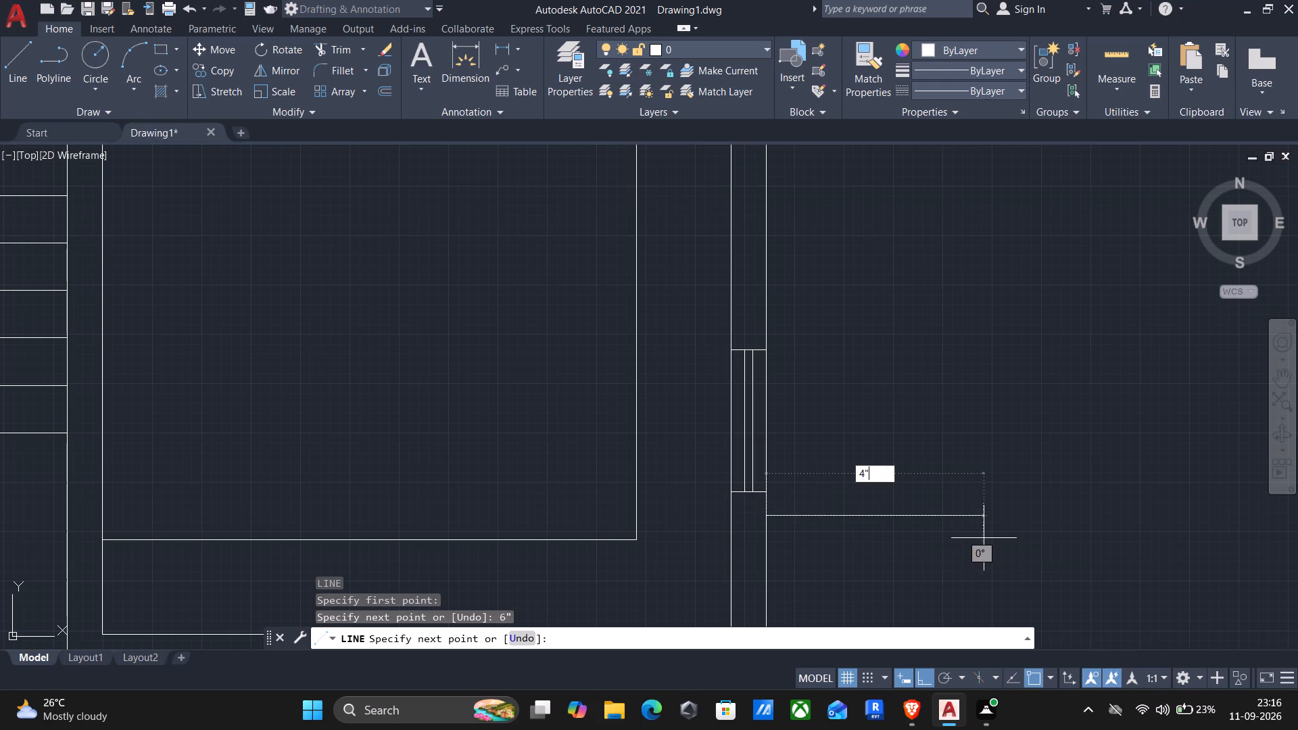
key(Return)
click(835, 384)
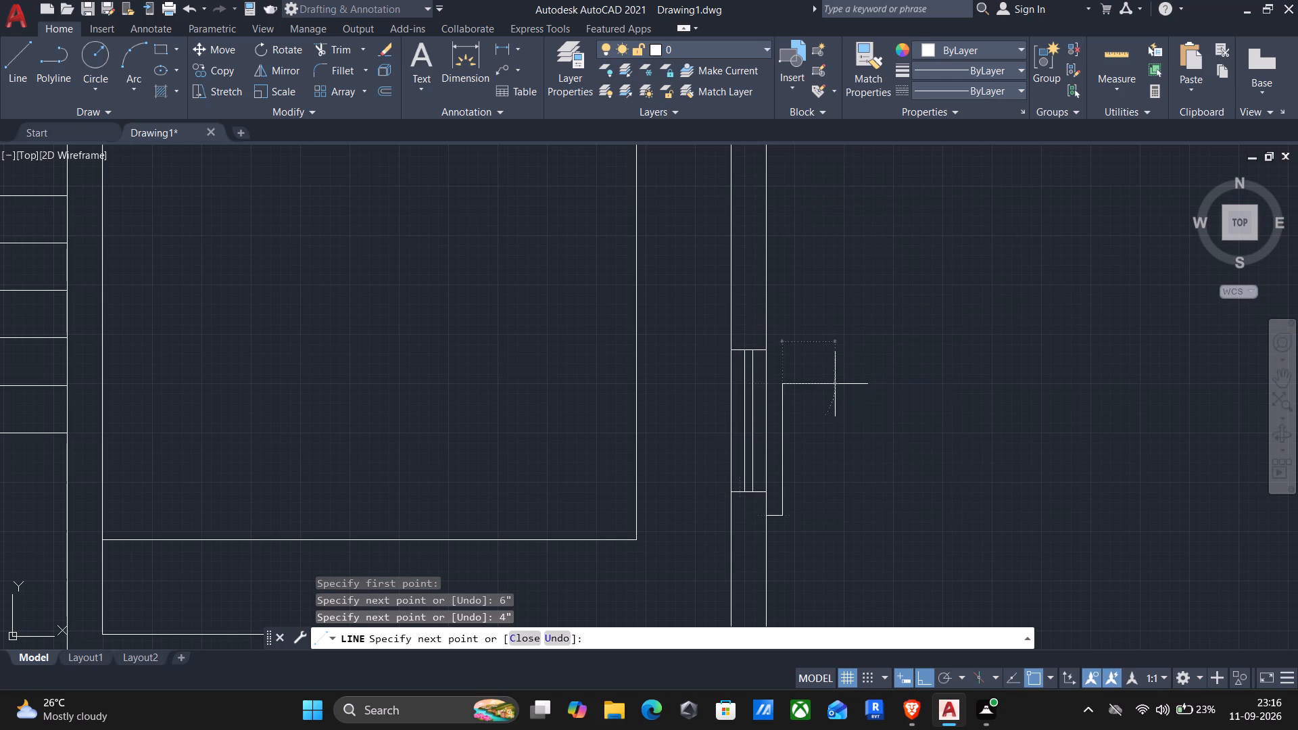
key(Return)
Complete that lowest right-wall window's sill with lines from its upper outer corner: 6" up, 4" outward, and down to the open end.
key(Return)
click(765, 352)
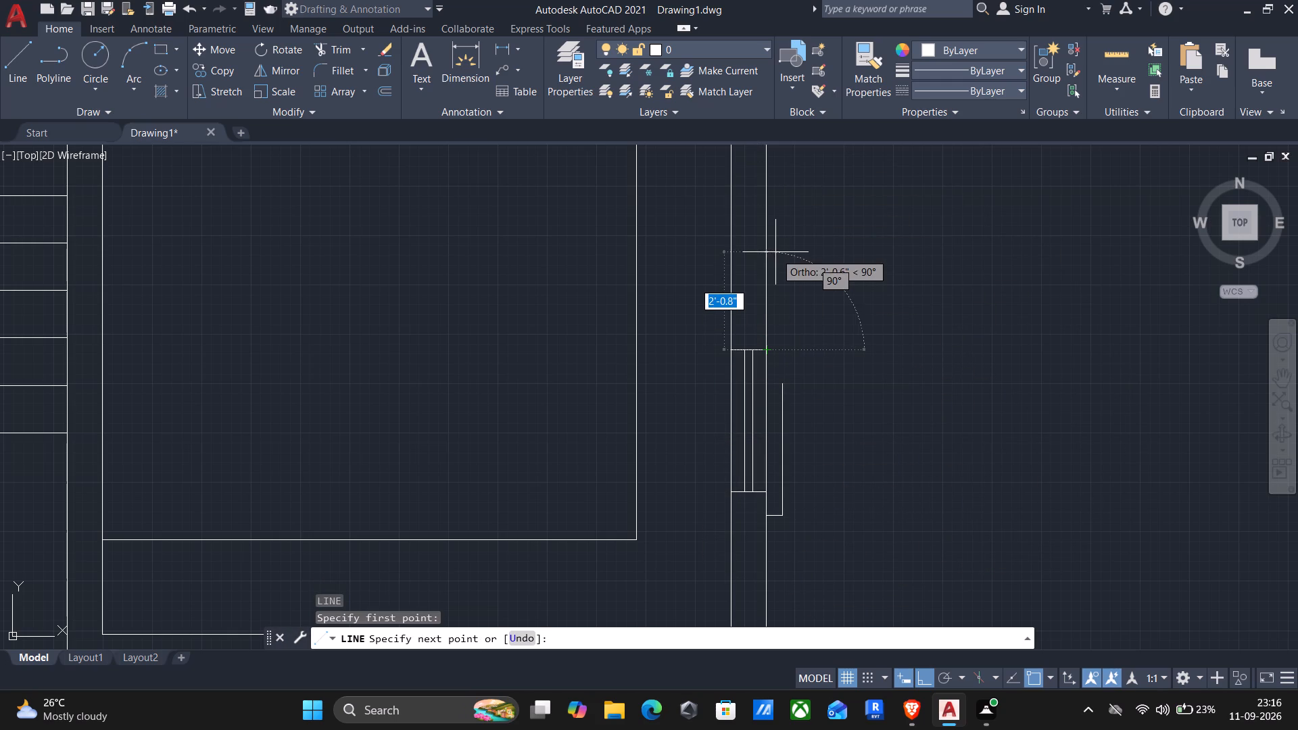
text(6")
key(Return)
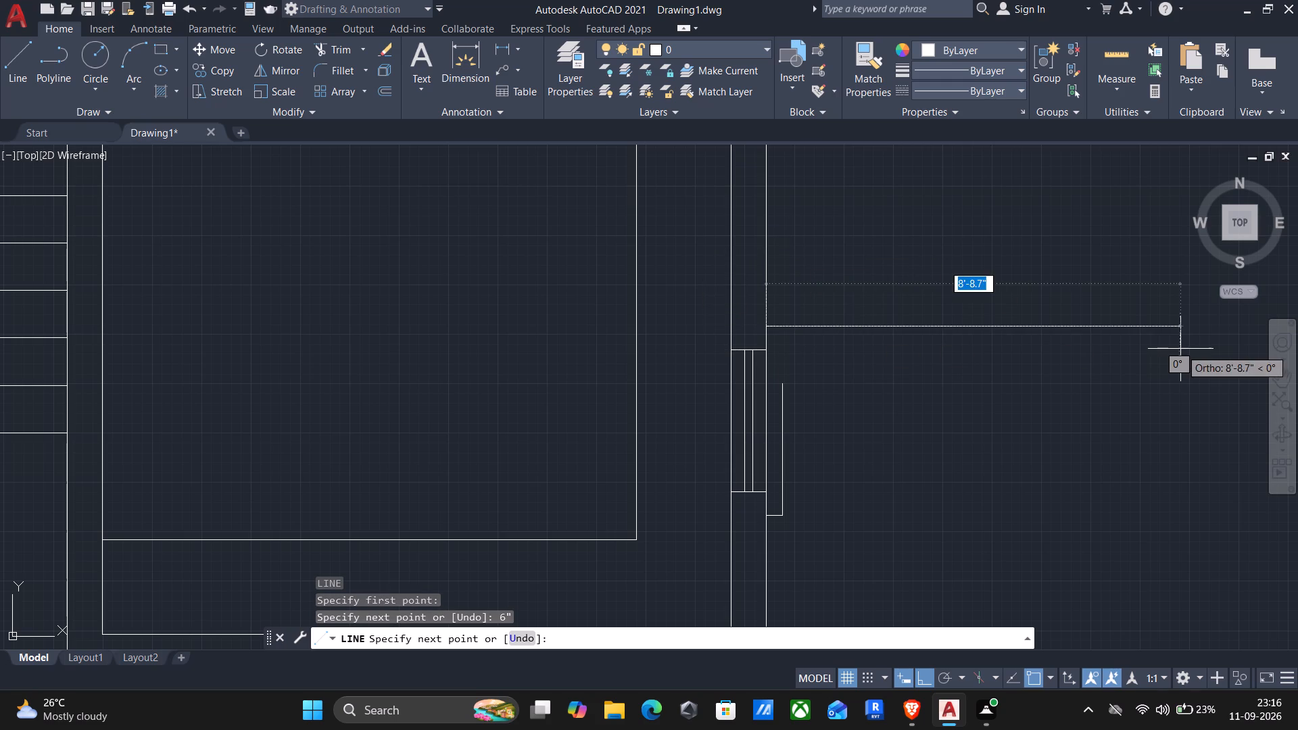
text(4")
key(Return)
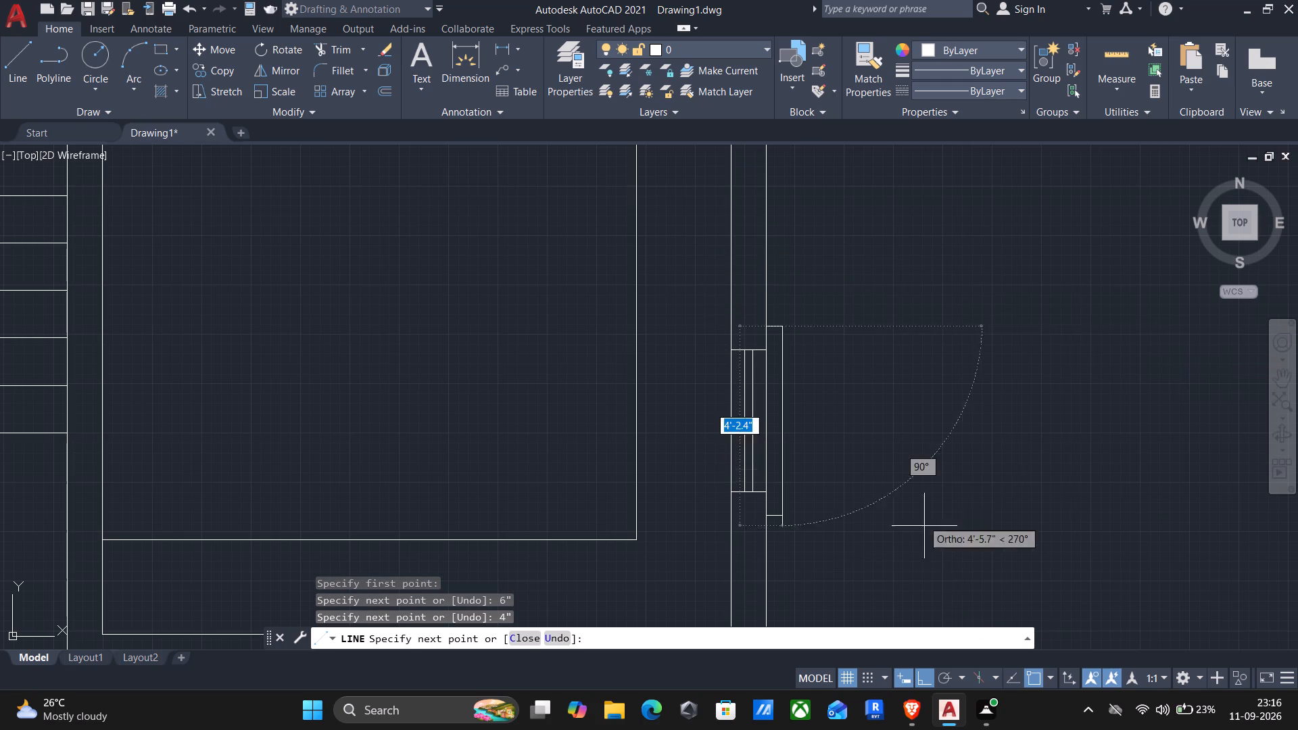
click(785, 389)
key(Return)
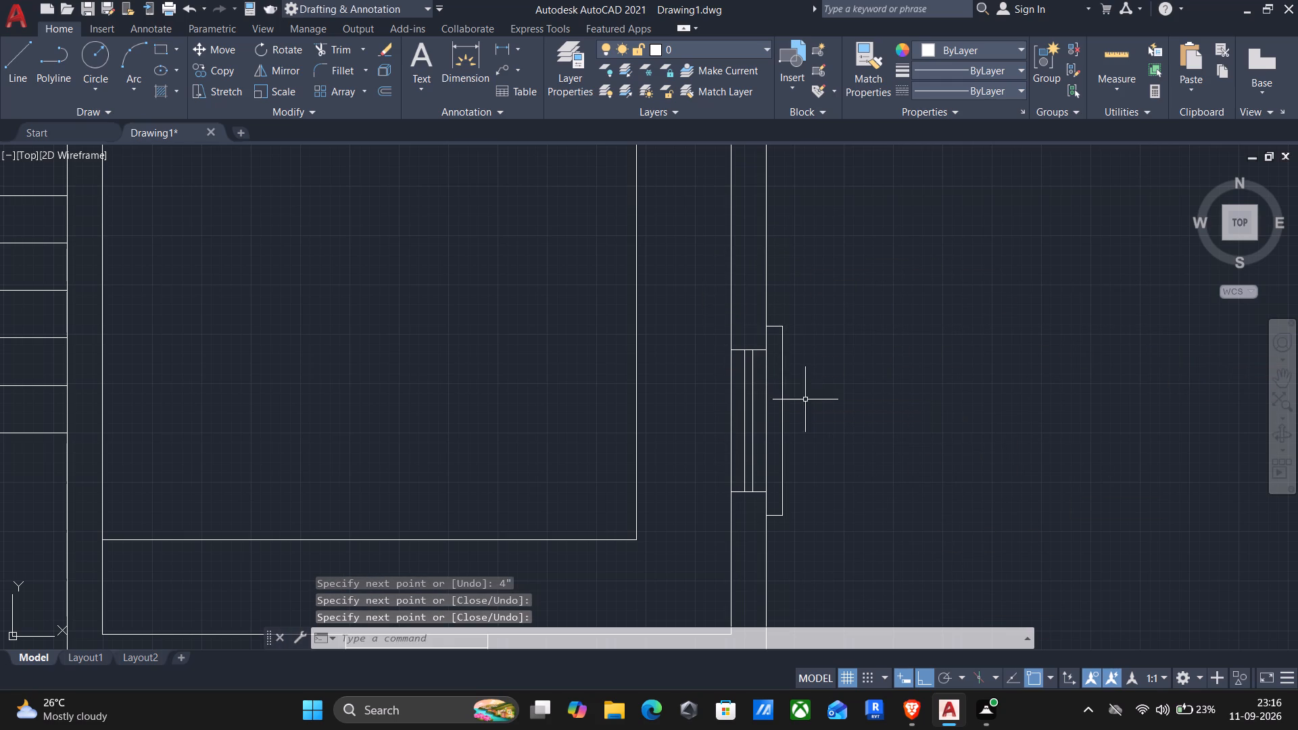
Copy the finished sill to the small room's window directly above on the right wall, matching the windows' lower outer corners.
scroll(844, 422, down, 2)
middle_drag(884, 446, 828, 455)
scroll(786, 449, up, 2)
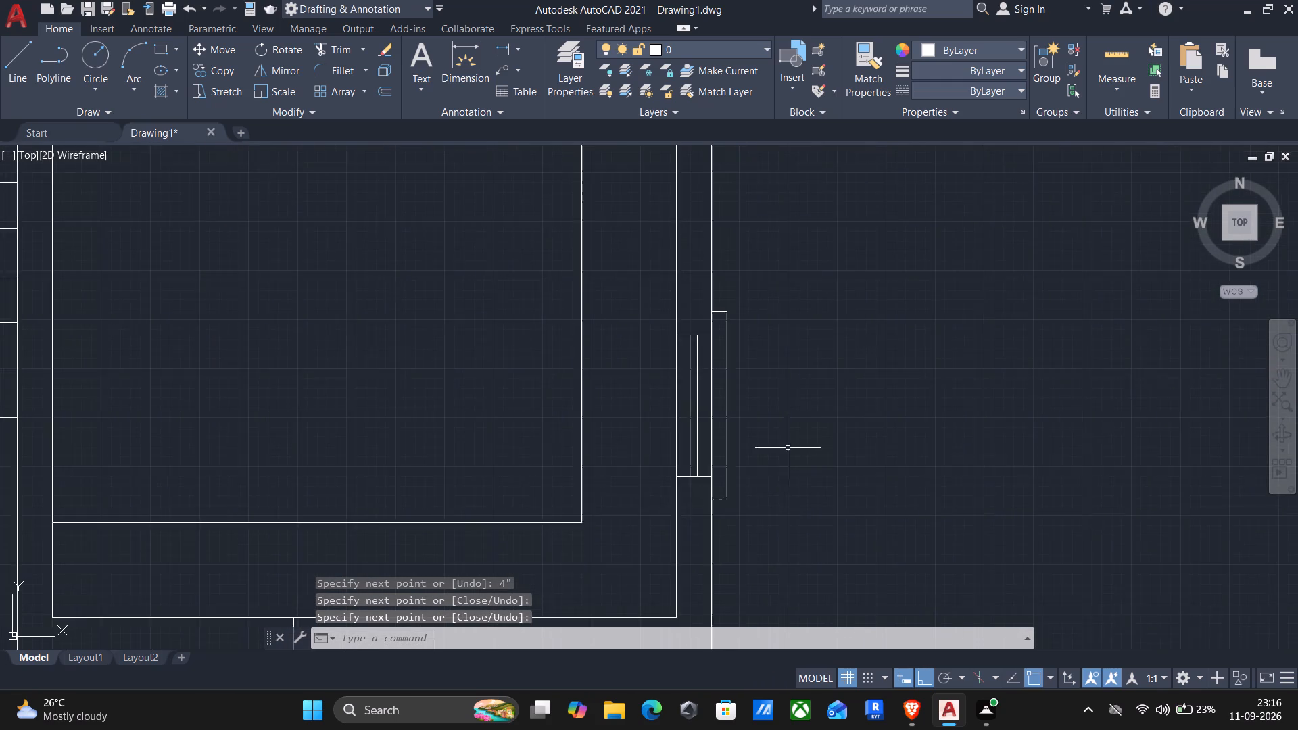
scroll(788, 448, up, 1)
click(647, 205)
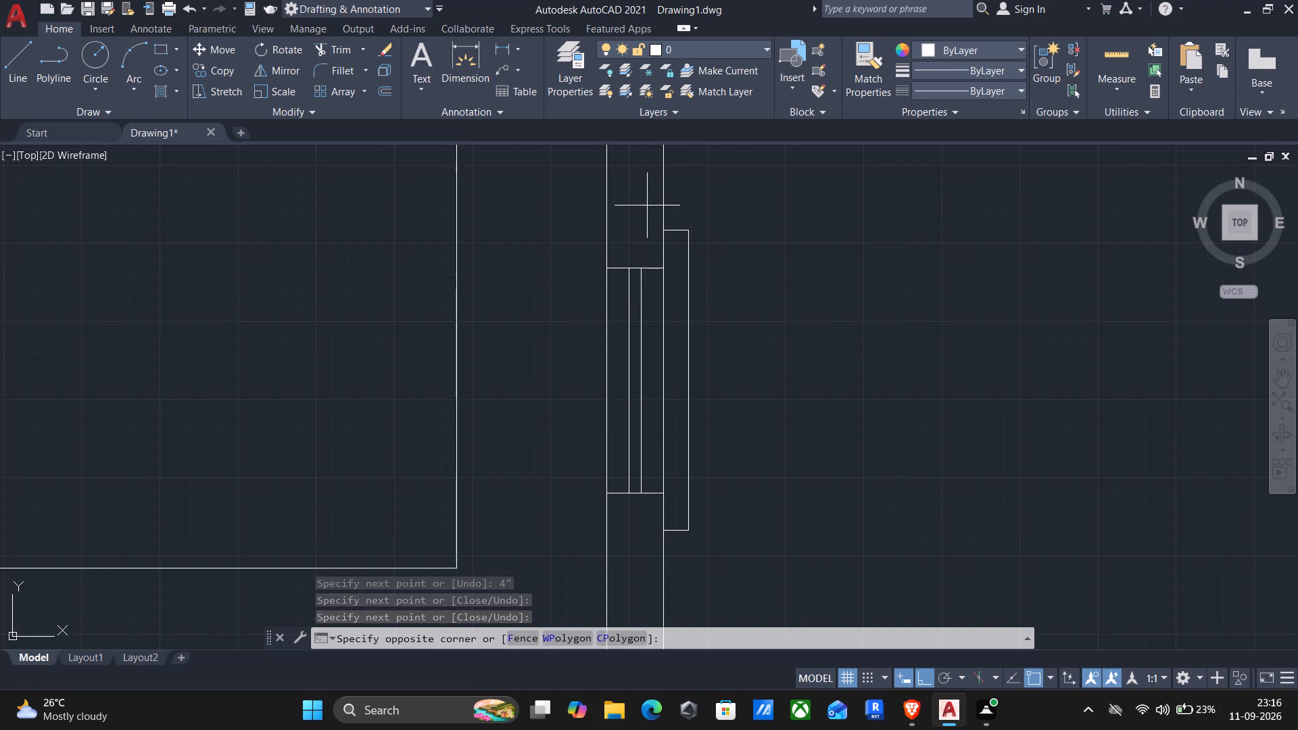
click(746, 544)
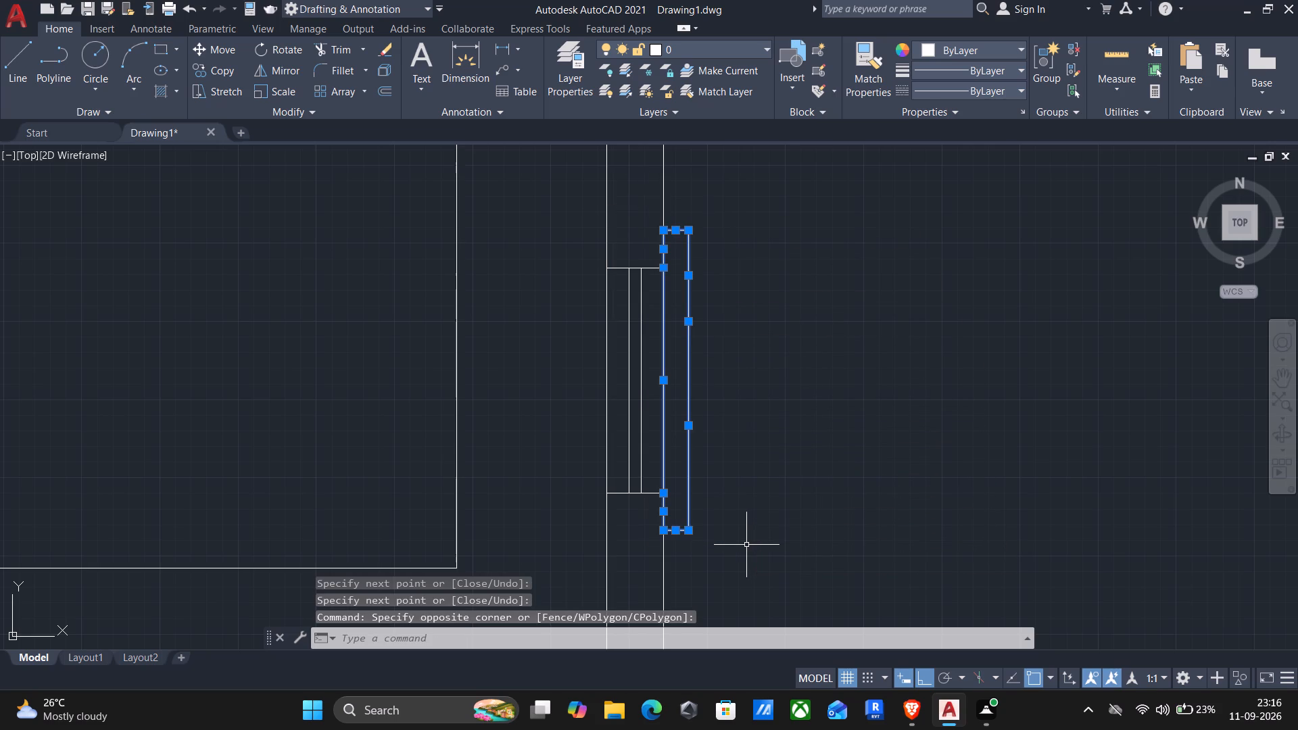
key(c)
key(p)
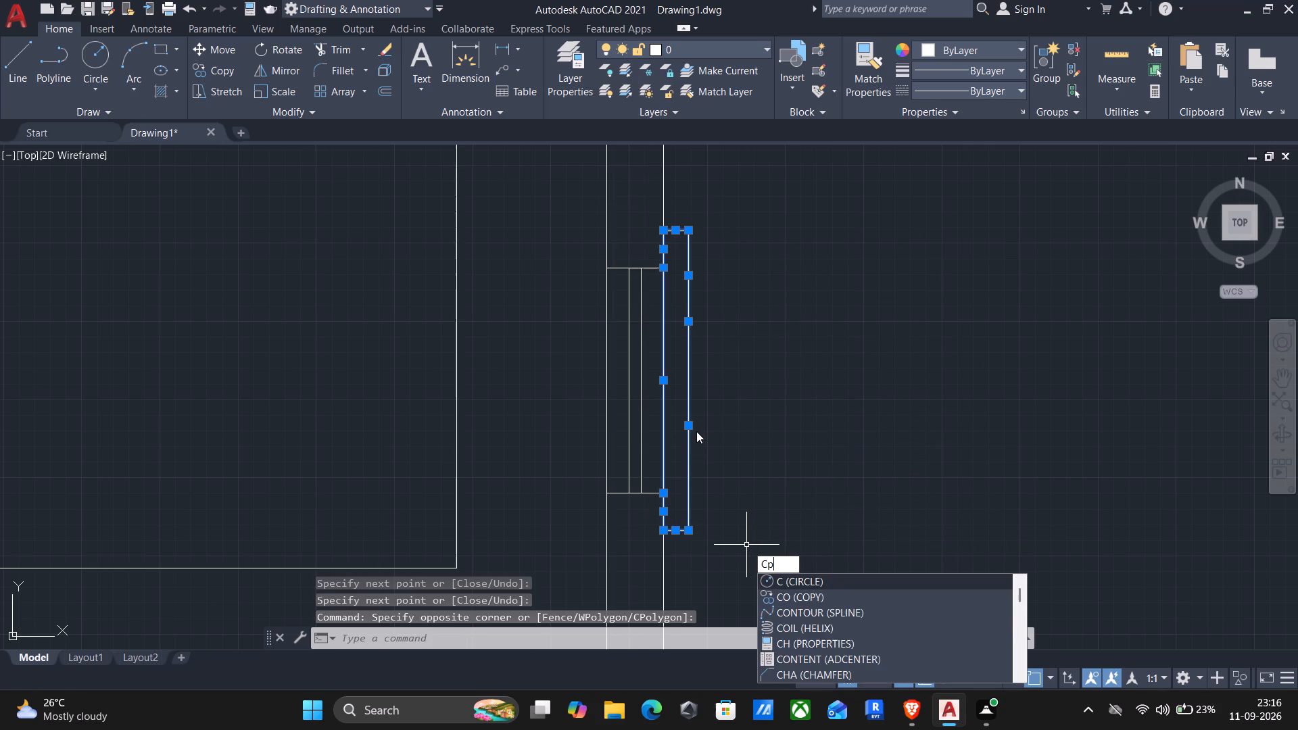
key(Return)
click(662, 489)
middle_drag(717, 285, 692, 629)
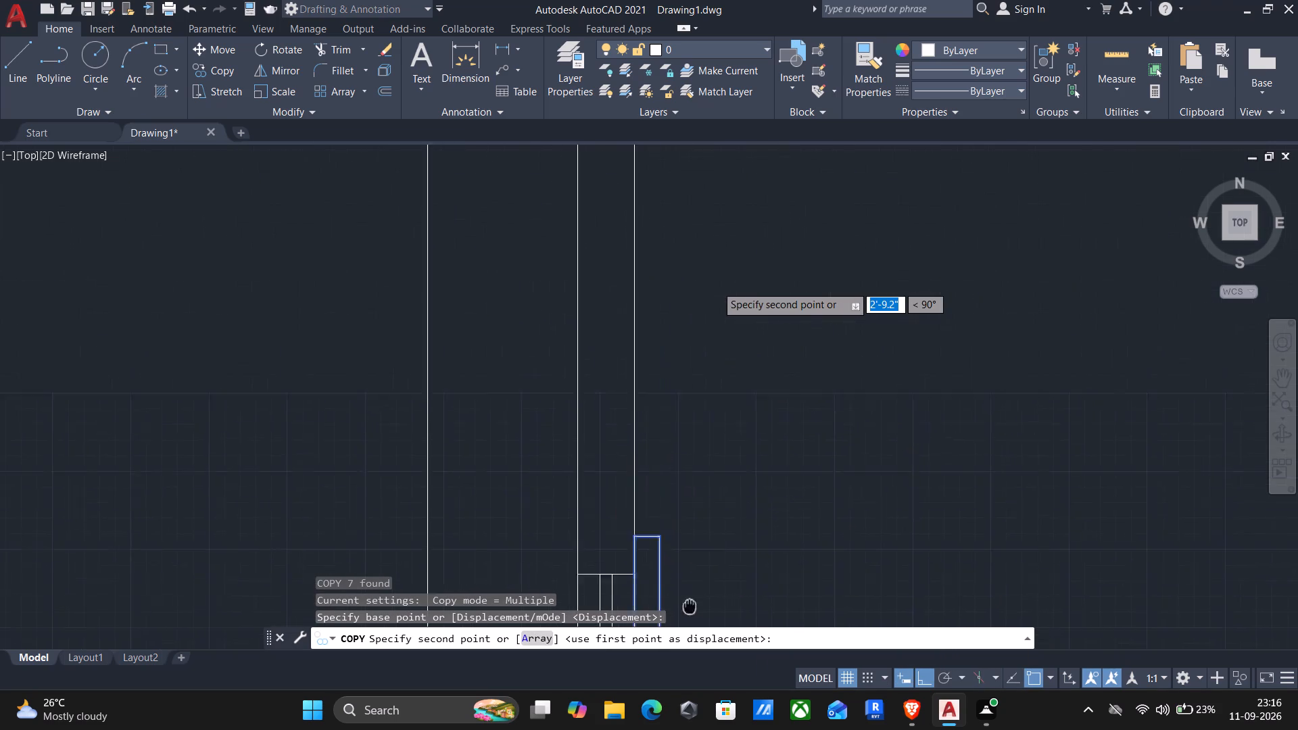
middle_drag(692, 629, 698, 719)
scroll(694, 251, down, 1)
middle_drag(696, 239, 675, 524)
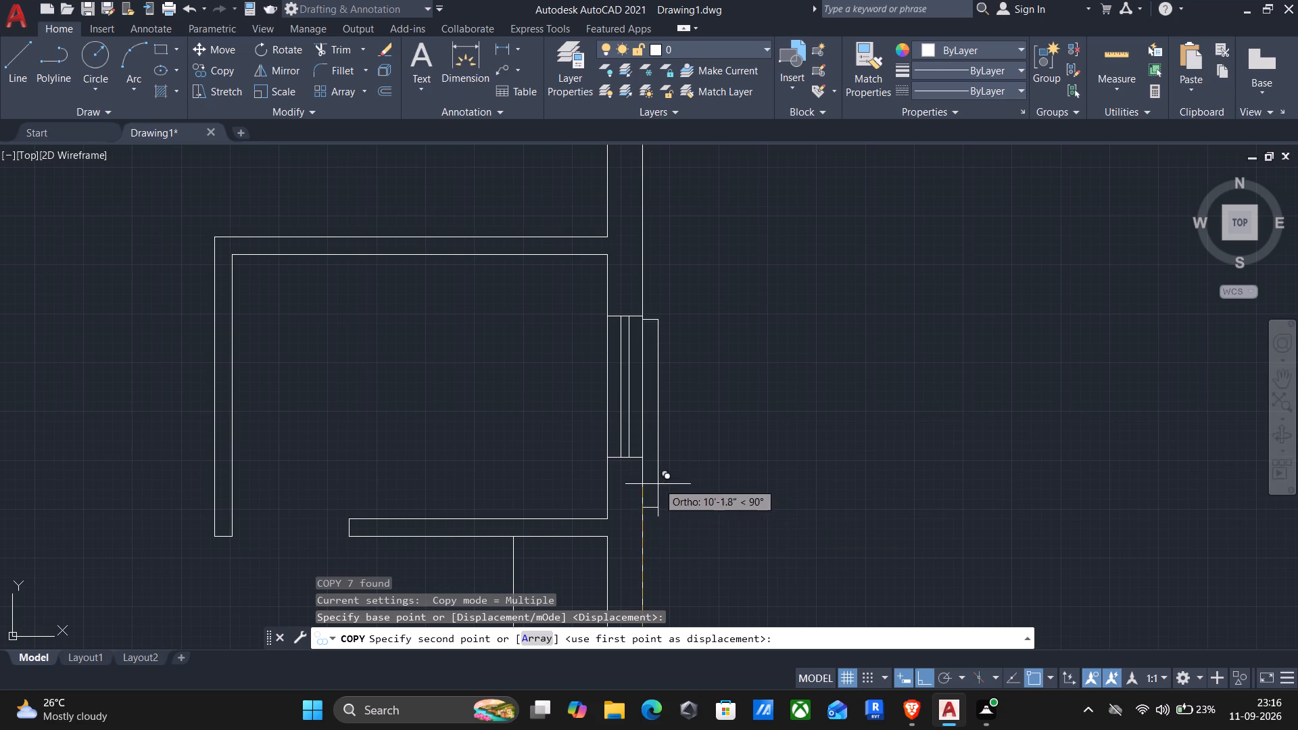
click(644, 454)
Place another copy of the sill at the upper small room's right-wall window, matching the windows' lower outer corners.
middle_drag(682, 331, 675, 668)
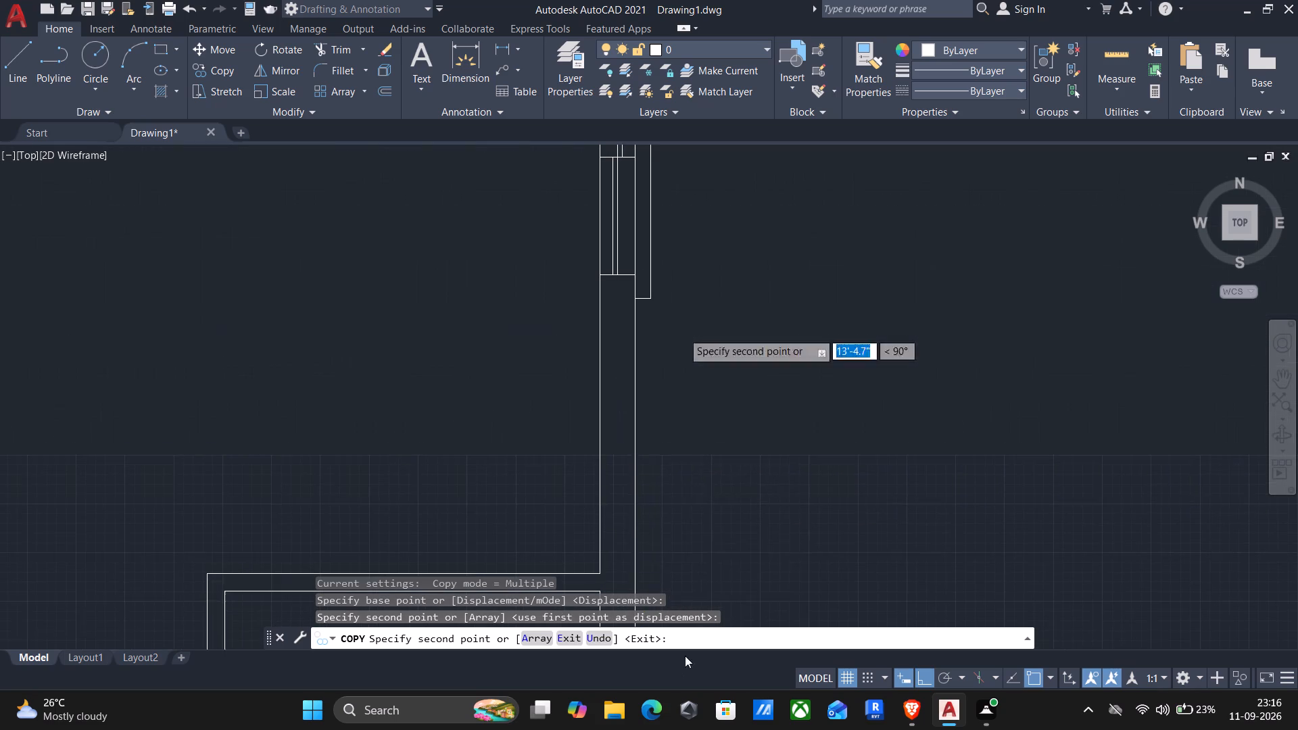
scroll(657, 324, down, 2)
middle_drag(671, 404, 671, 658)
scroll(658, 318, up, 2)
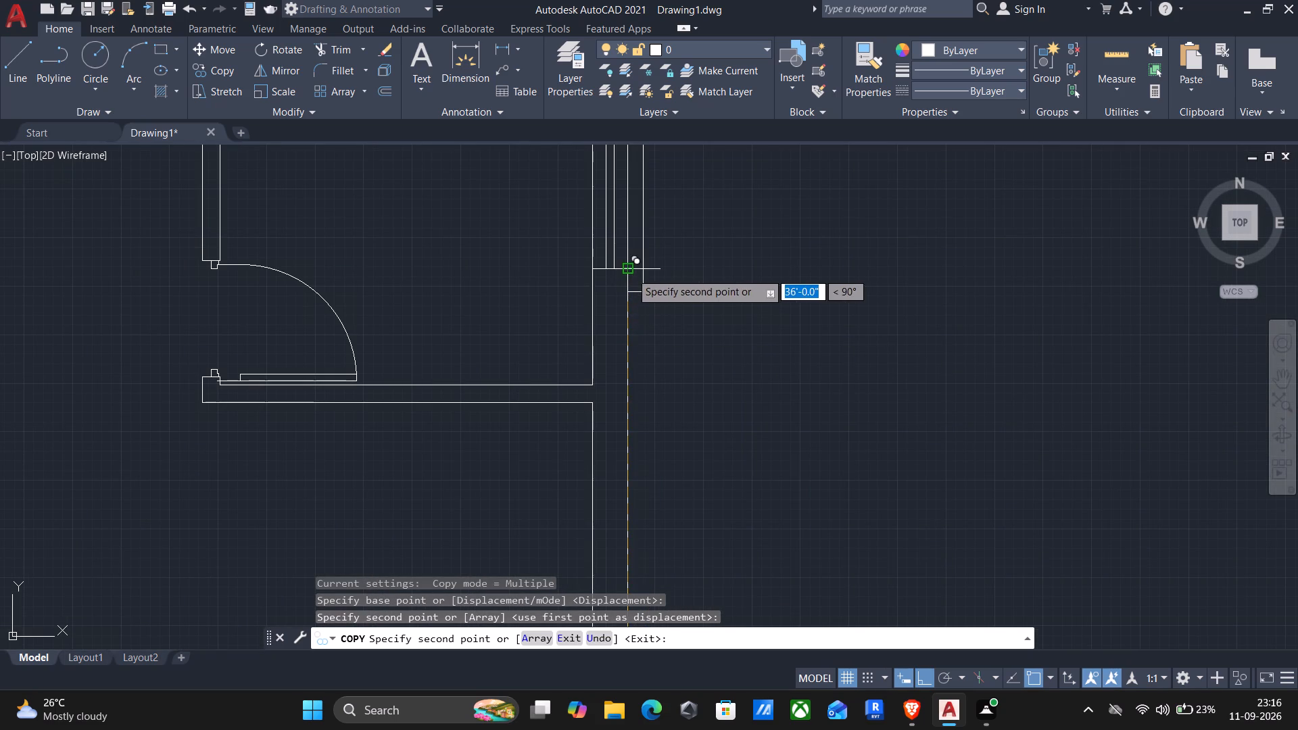
click(631, 272)
scroll(642, 310, down, 2)
middle_drag(693, 345, 750, 216)
scroll(754, 234, down, 2)
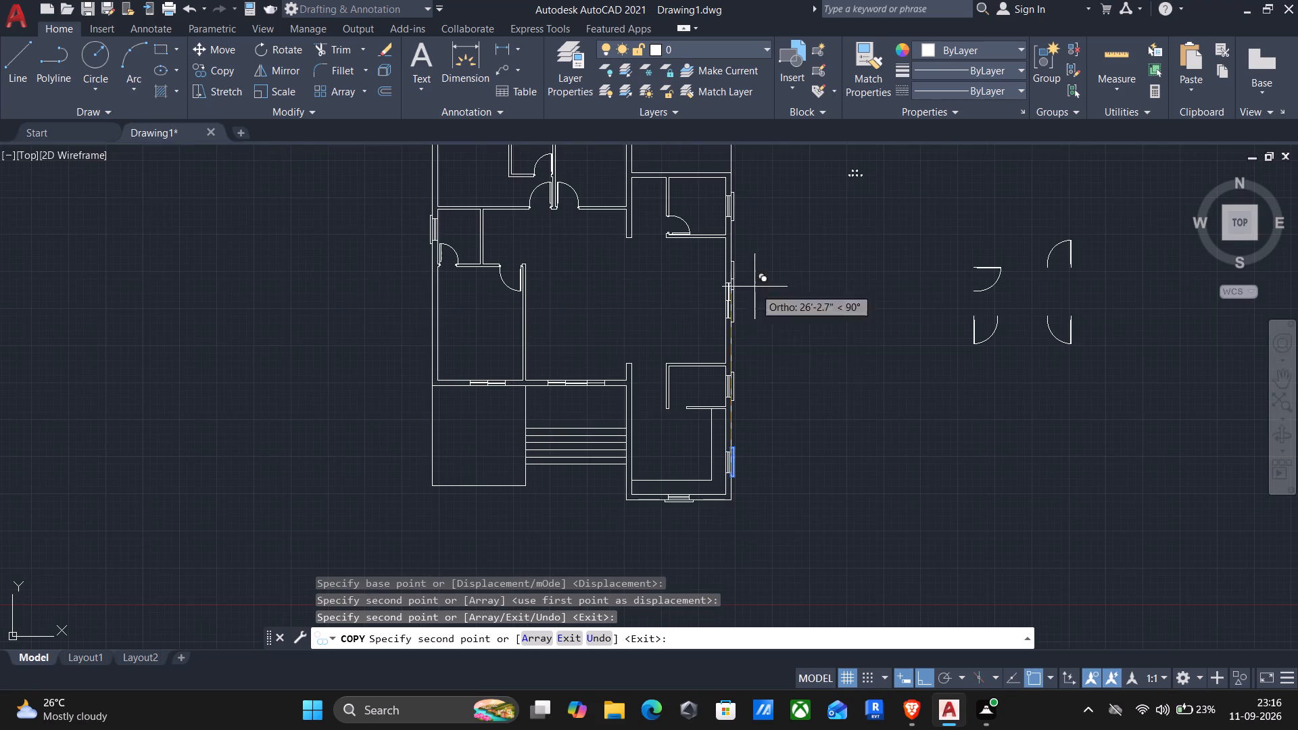
middle_drag(777, 389, 836, 412)
middle_drag(833, 374, 811, 427)
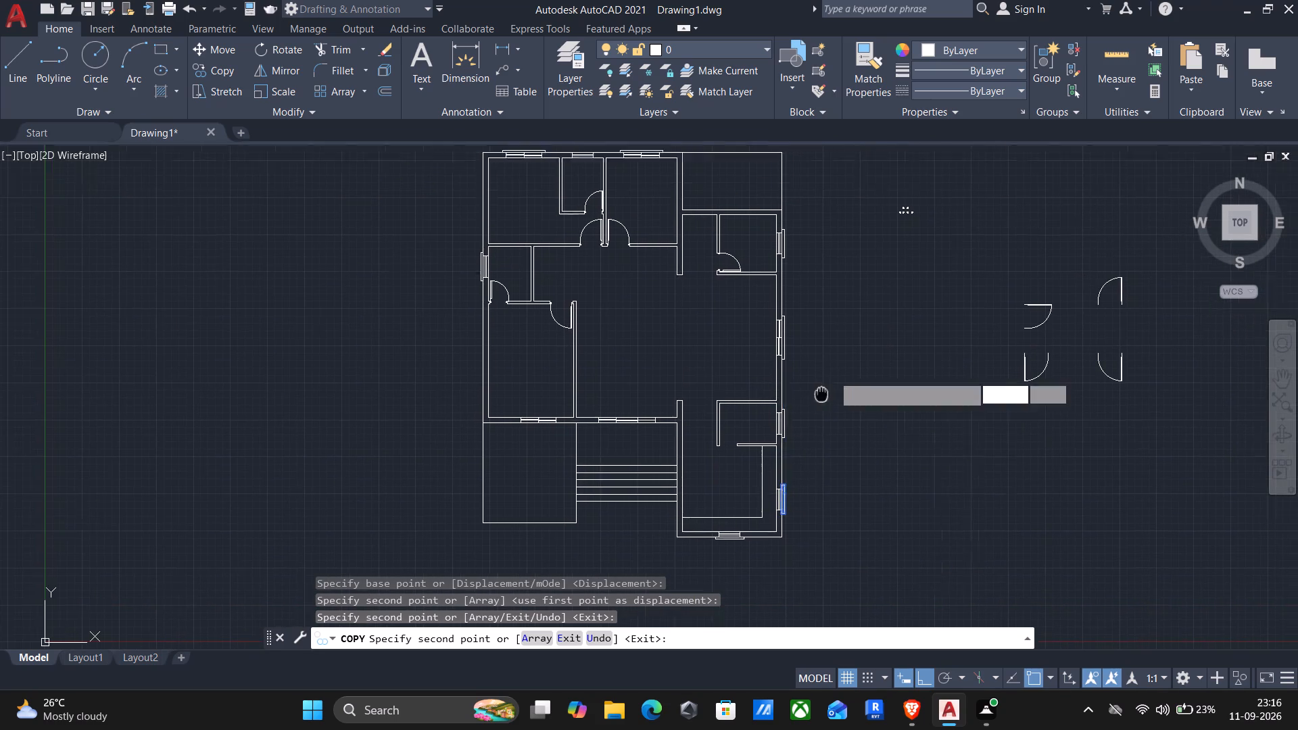
middle_drag(811, 427, 816, 518)
key(Escape)
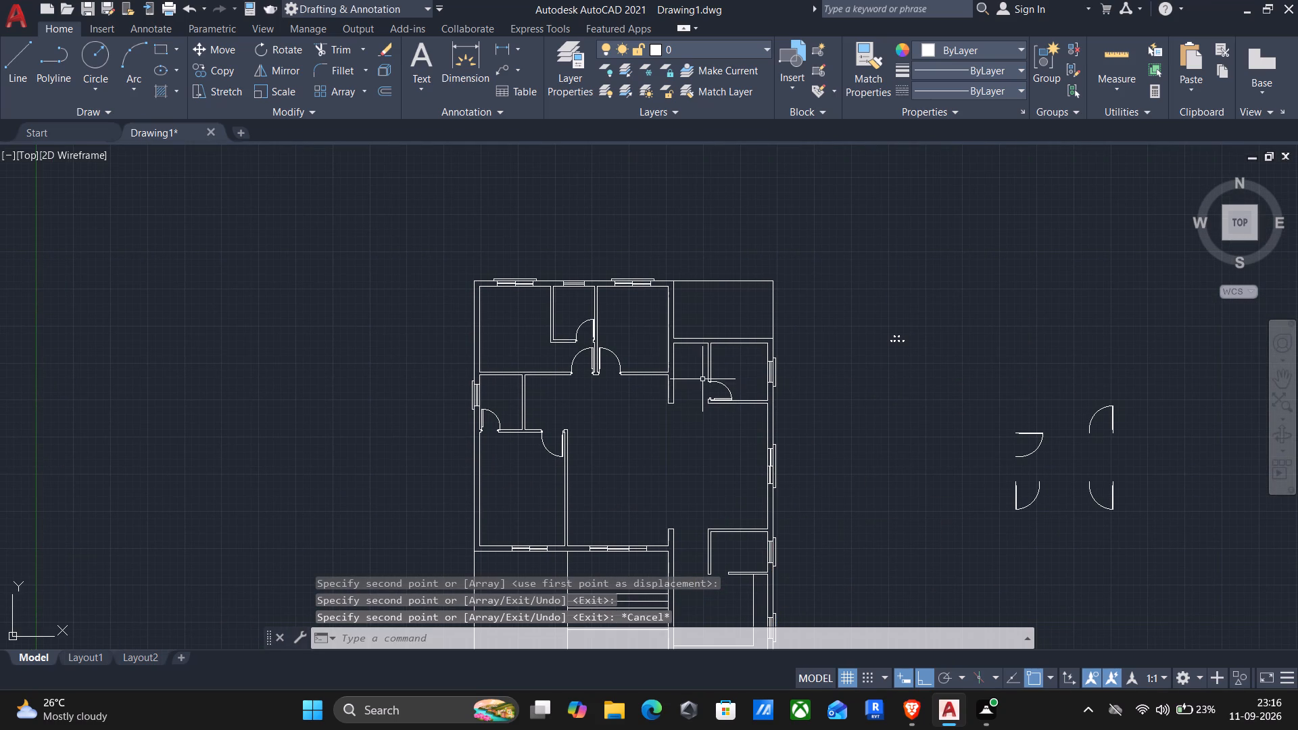
At the top wall's middle window, draw sill lines from the left outer corner: 6" left, 4" outward, and partway right alongside the window.
scroll(587, 282, up, 2)
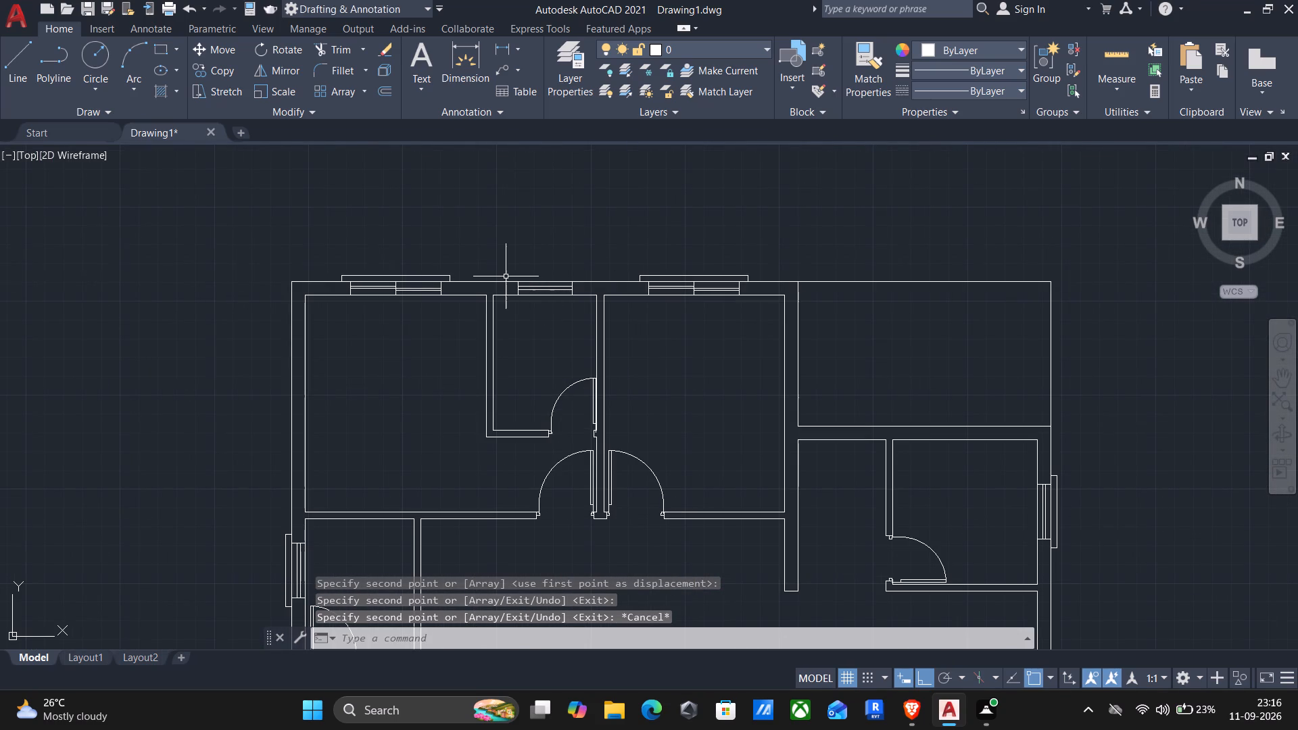
key(l)
key(Return)
scroll(476, 285, up, 3)
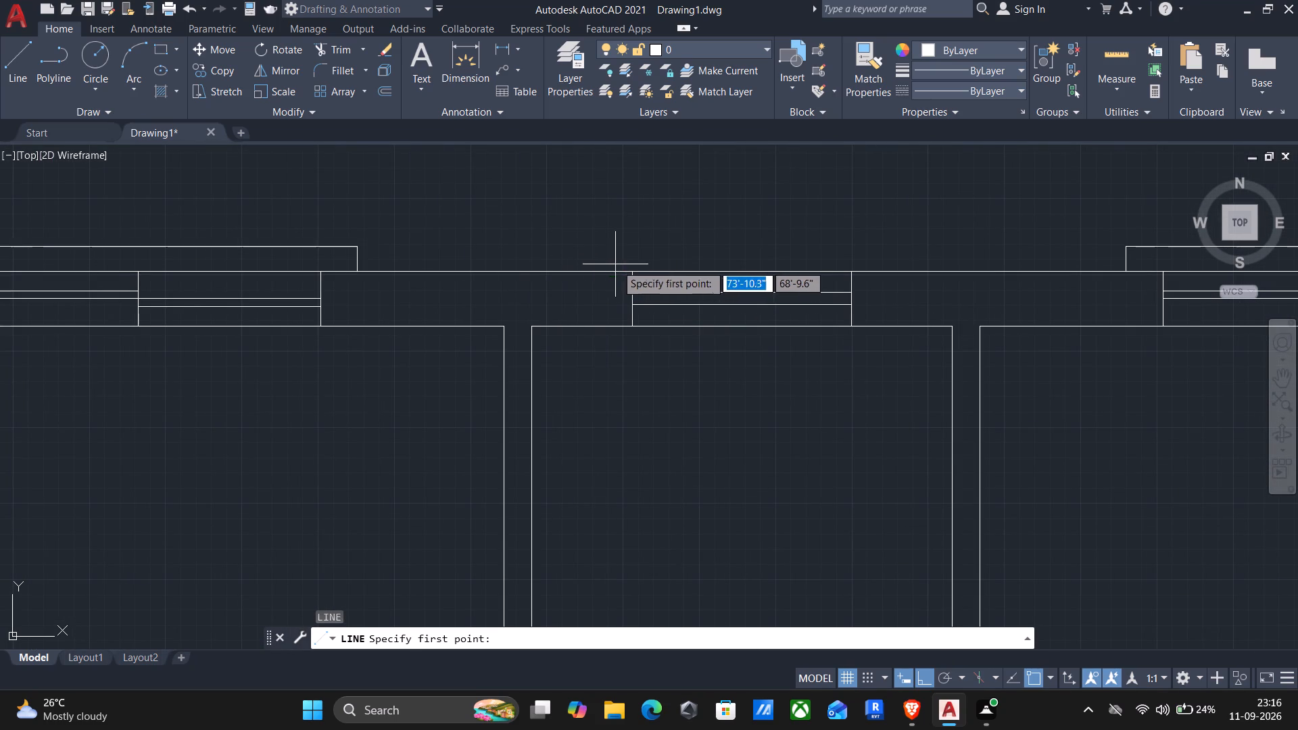
click(631, 270)
text(6")
key(Return)
text(4")
key(Return)
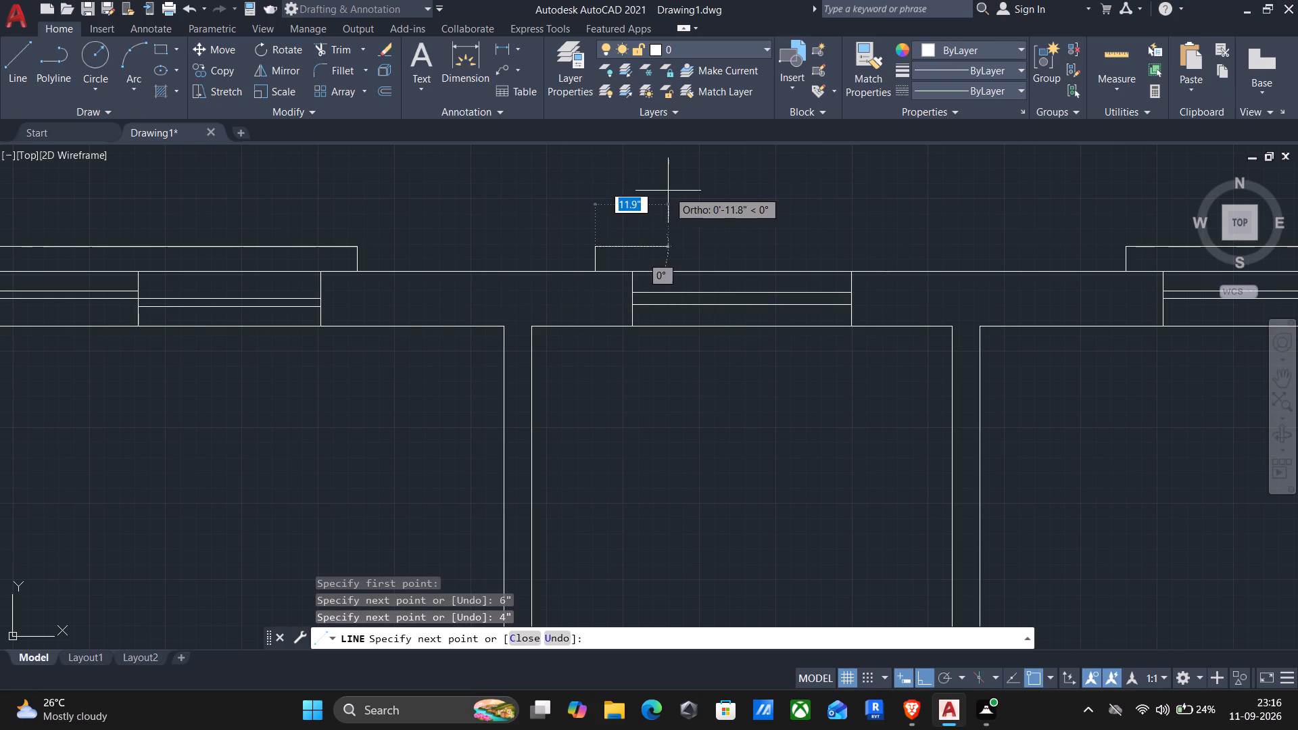
click(728, 212)
key(Return)
Complete the middle window's sill with lines from its right outer corner: 6" right, 4" outward, and left to the open end.
key(Return)
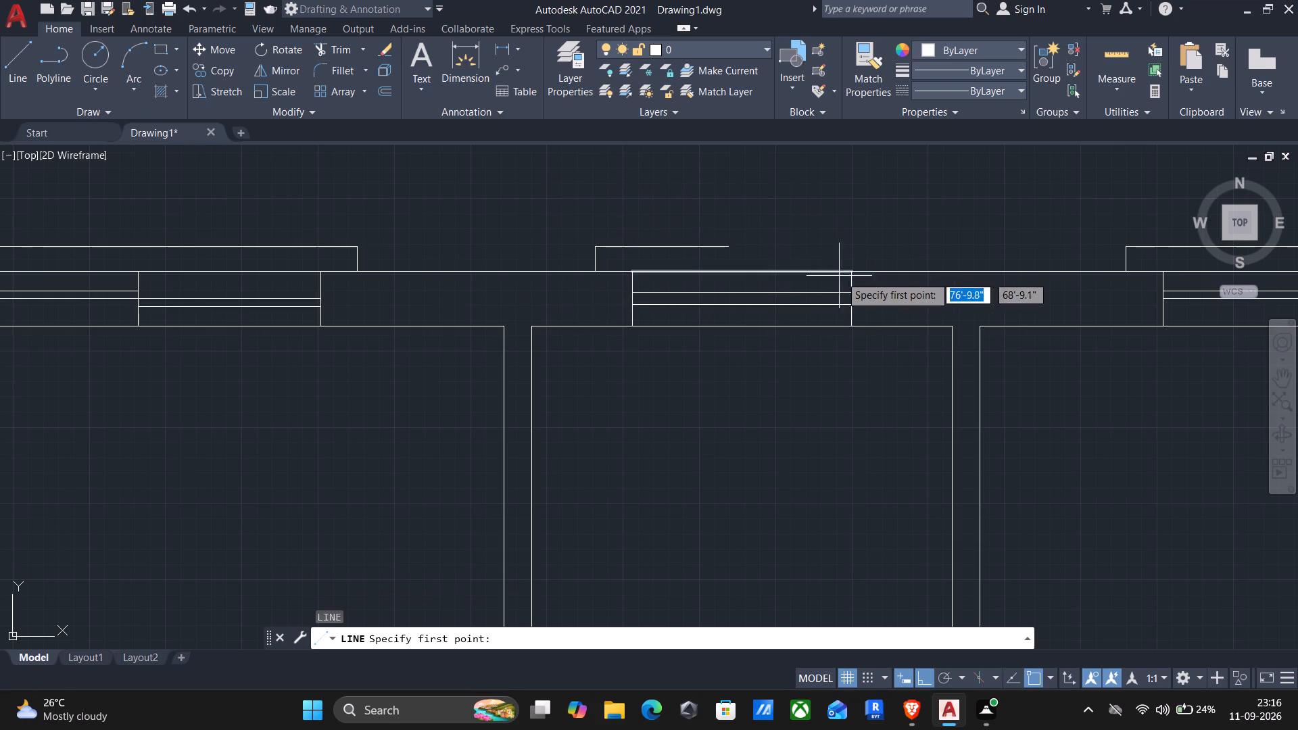
click(851, 271)
text(6")
key(Return)
text(4")
key(Return)
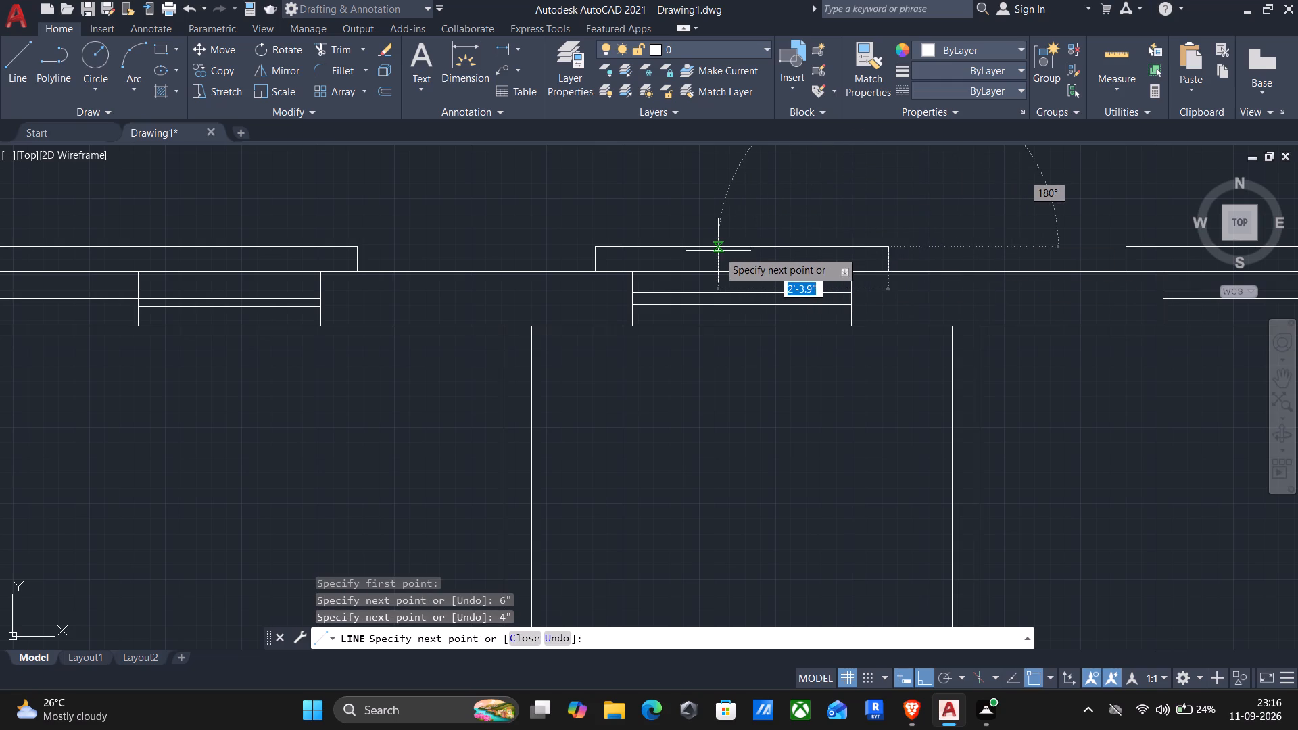
click(729, 247)
key(Return)
scroll(764, 310, down, 1)
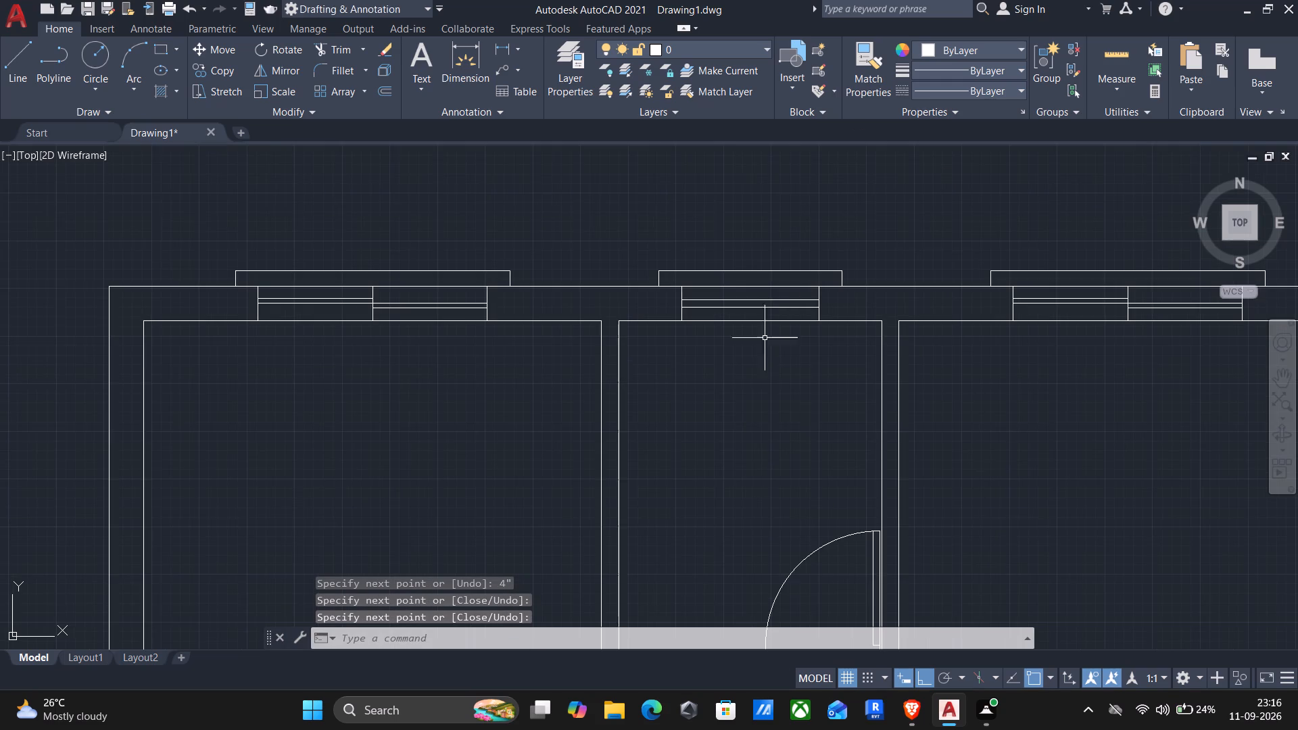
Draw a 1' by 15" rectangle in the empty area left of the house plan.
middle_drag(768, 423, 752, 370)
scroll(749, 360, down, 1)
middle_drag(756, 445, 722, 330)
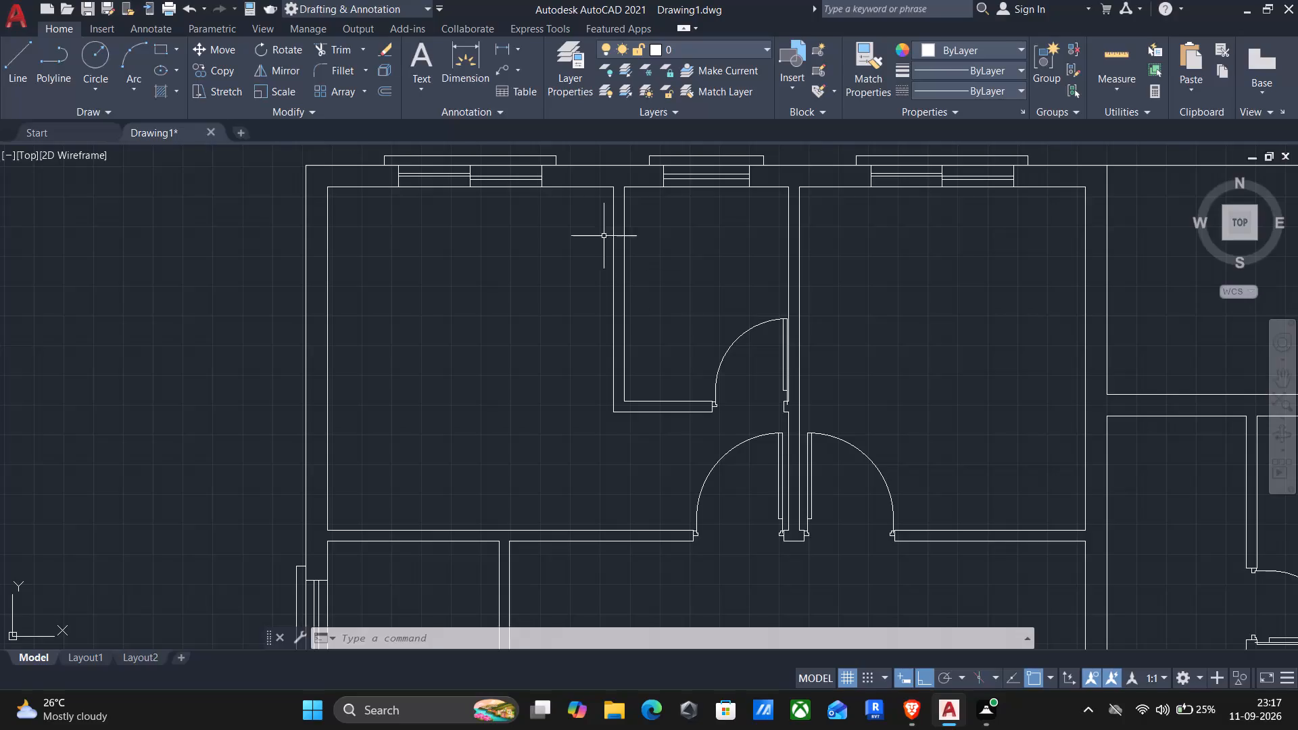
middle_drag(239, 294, 439, 322)
scroll(243, 295, down, 1)
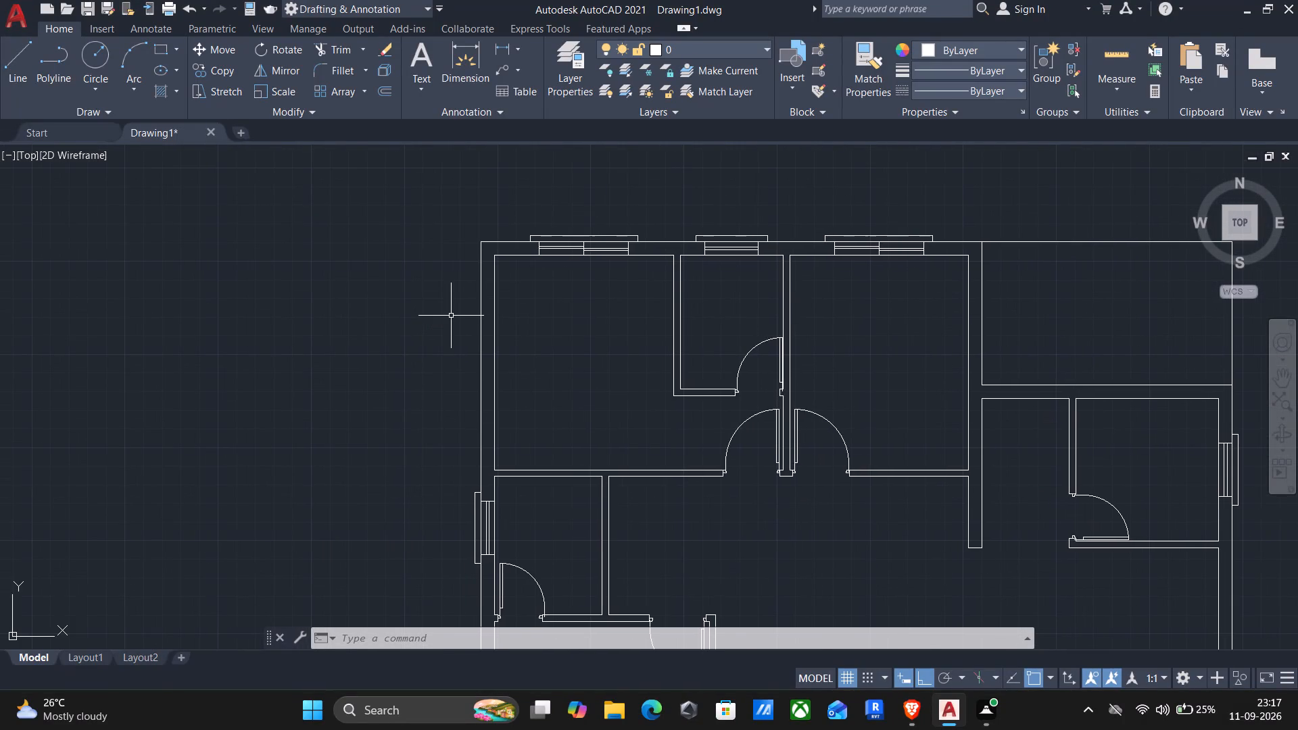
text(rec)
key(Return)
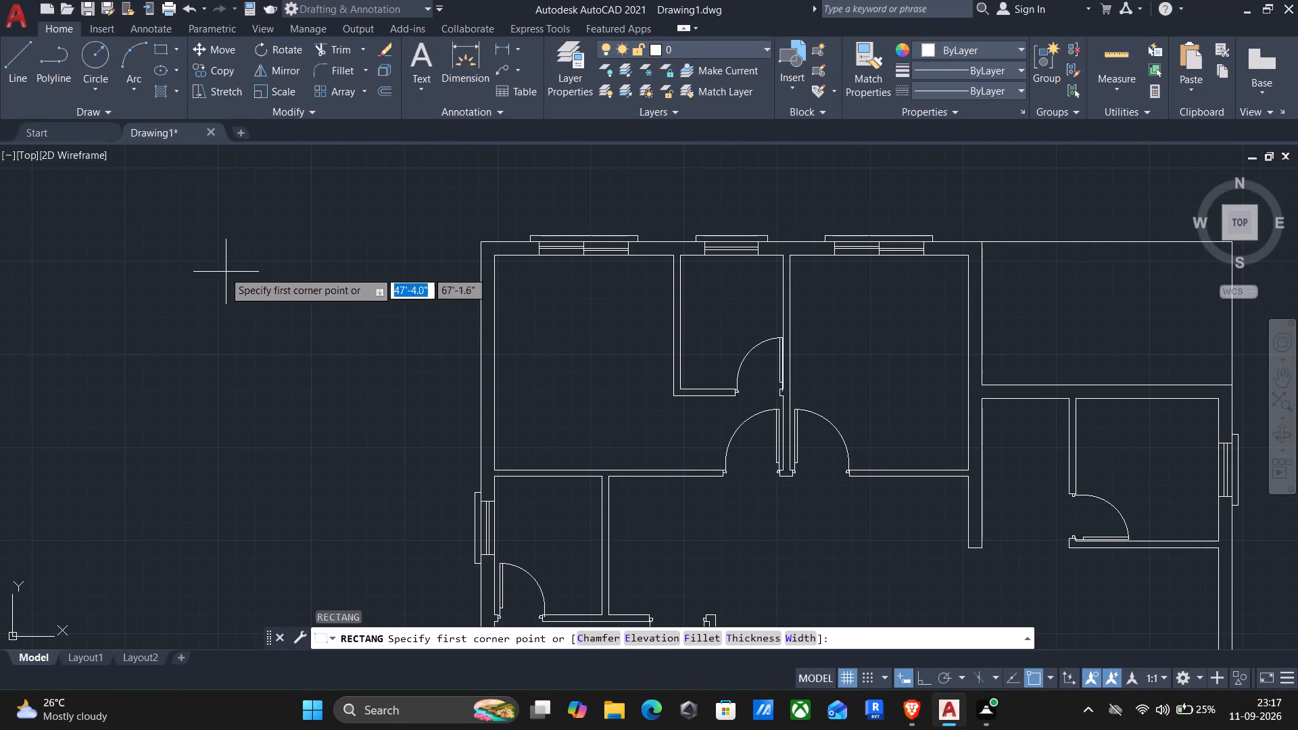
click(218, 266)
text(1')
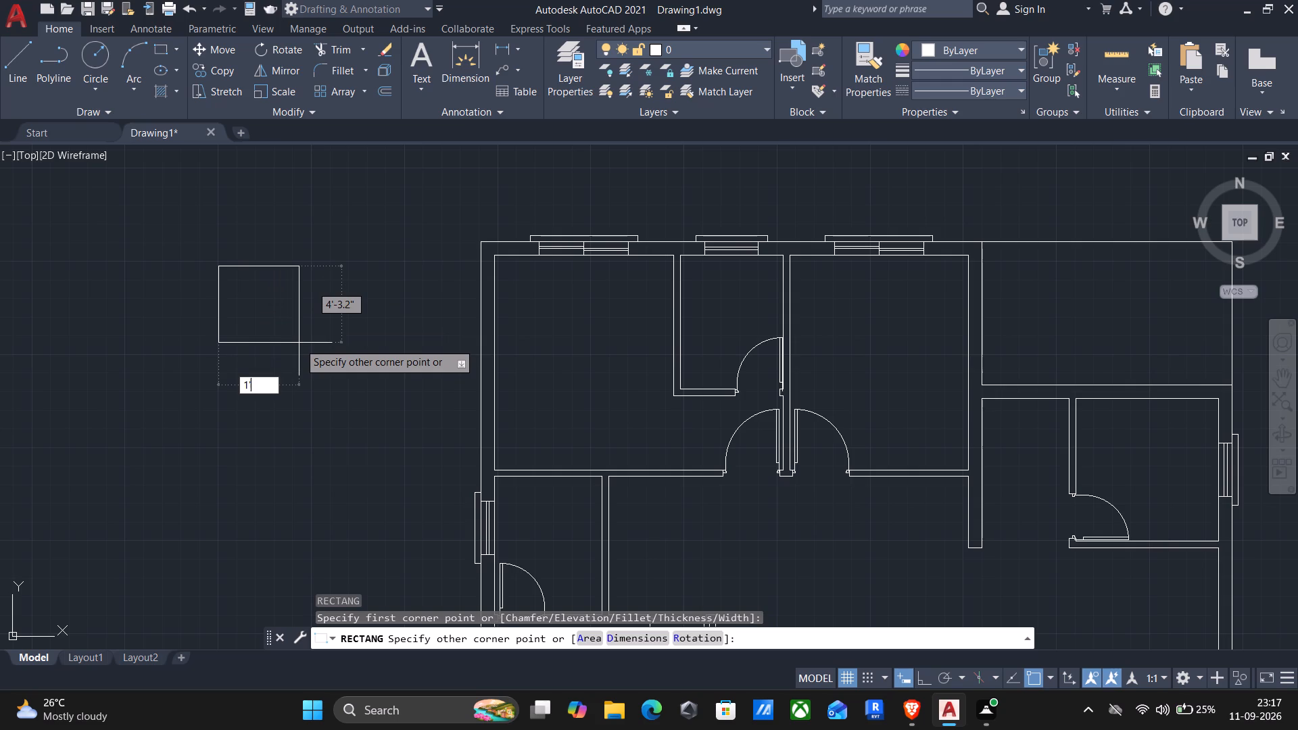
text(,15)
key(shift+quotedbl)
key(Return)
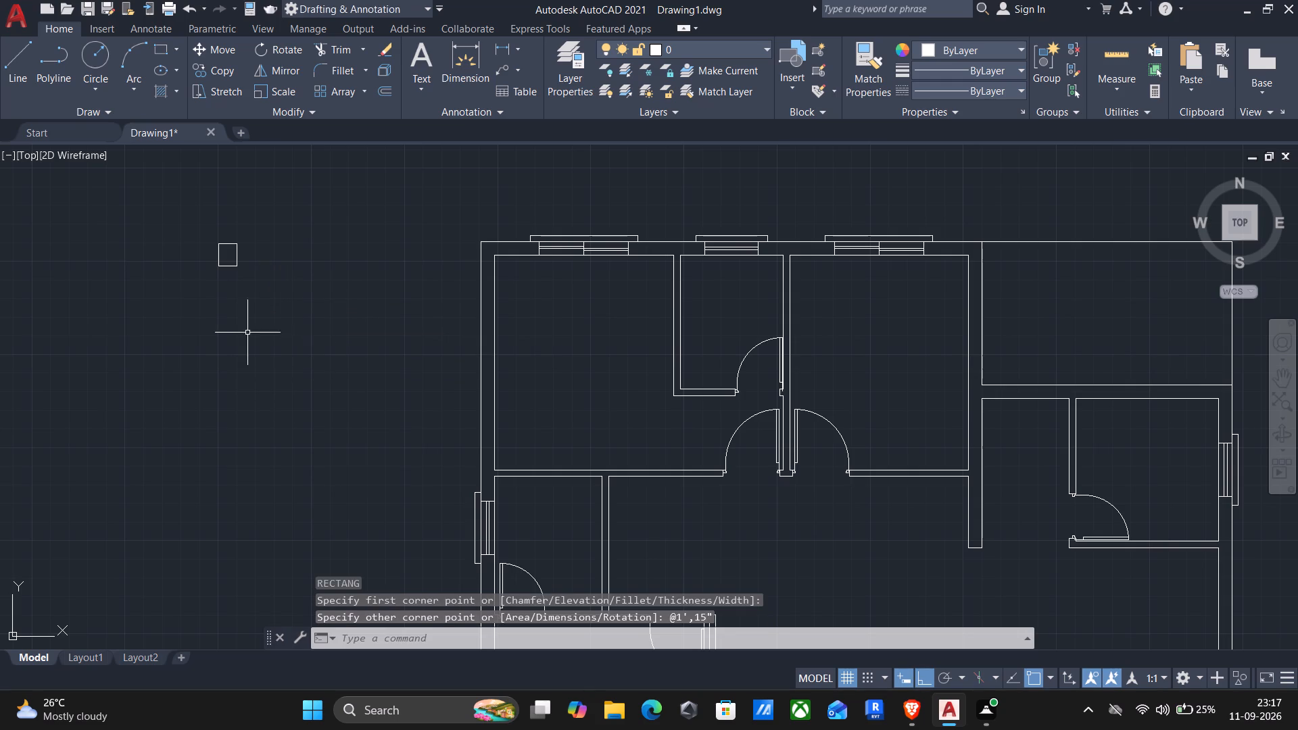
Draw a 9" by 9" rectangle below the 1' by 15" rectangle, outside the plan.
text(rec)
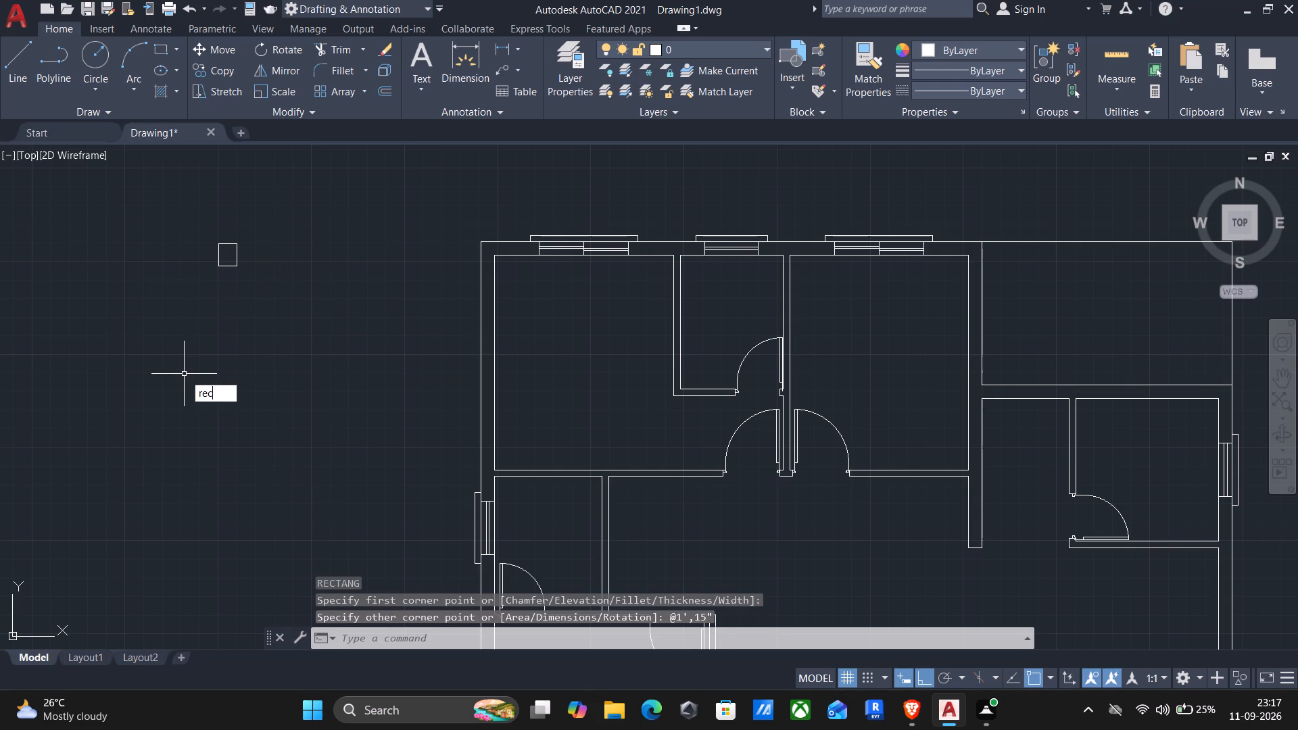
key(Return)
click(183, 364)
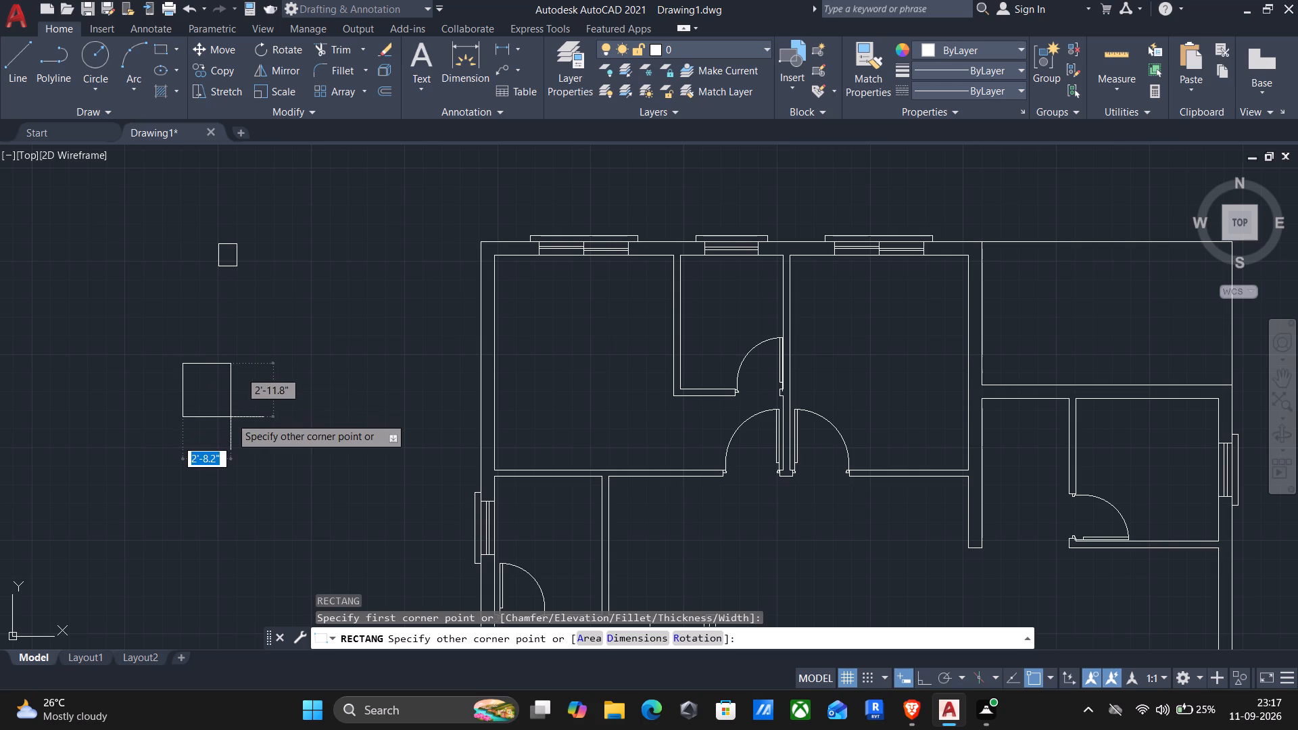
key(9)
text(",9")
key(Return)
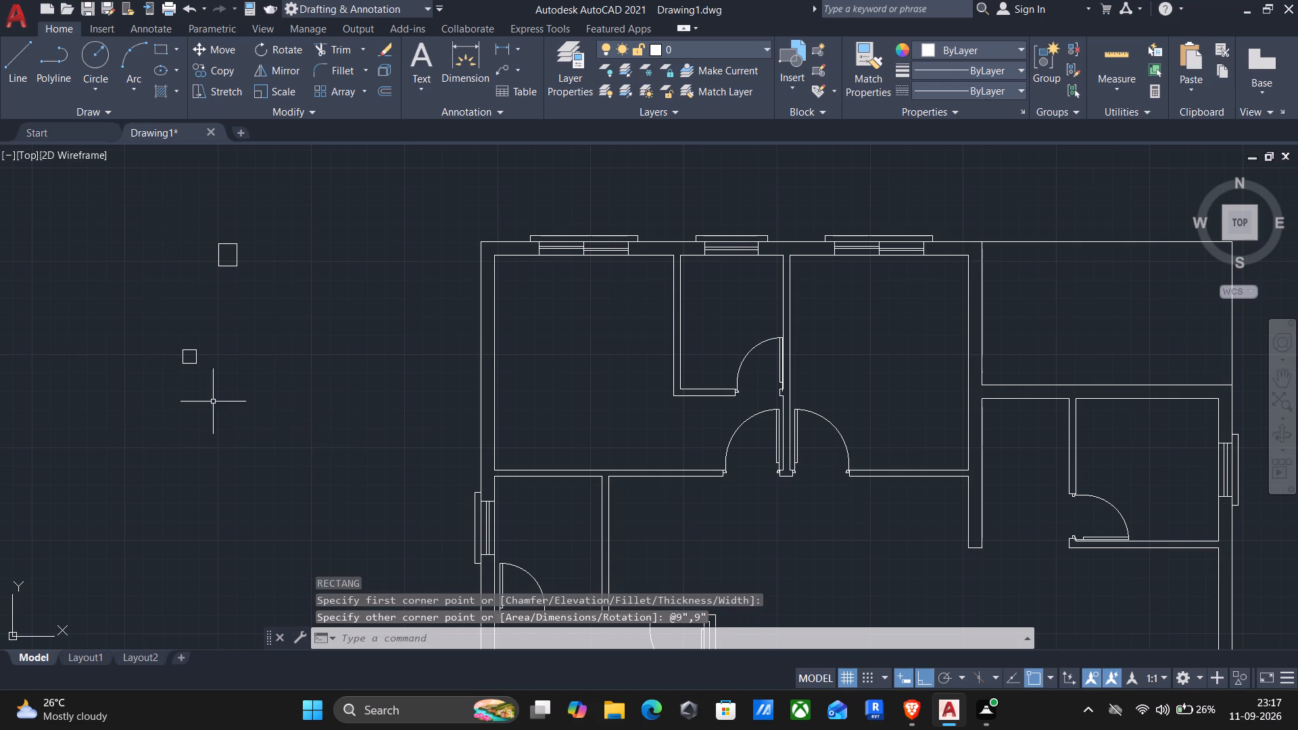
With Ortho off, copy the 1' by 15" rectangle by its upper-left corner onto the outer upper-left corner of the house walls.
click(199, 227)
click(318, 316)
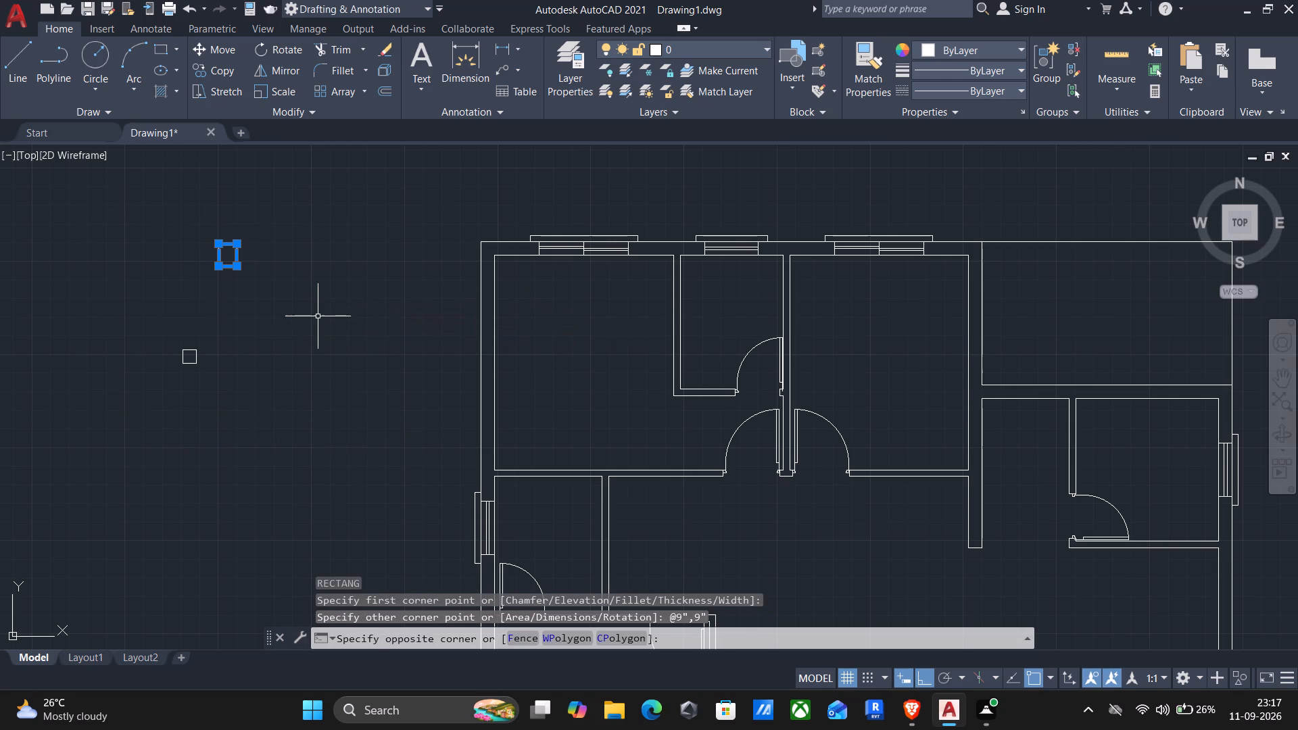
key(c)
key(p)
key(Return)
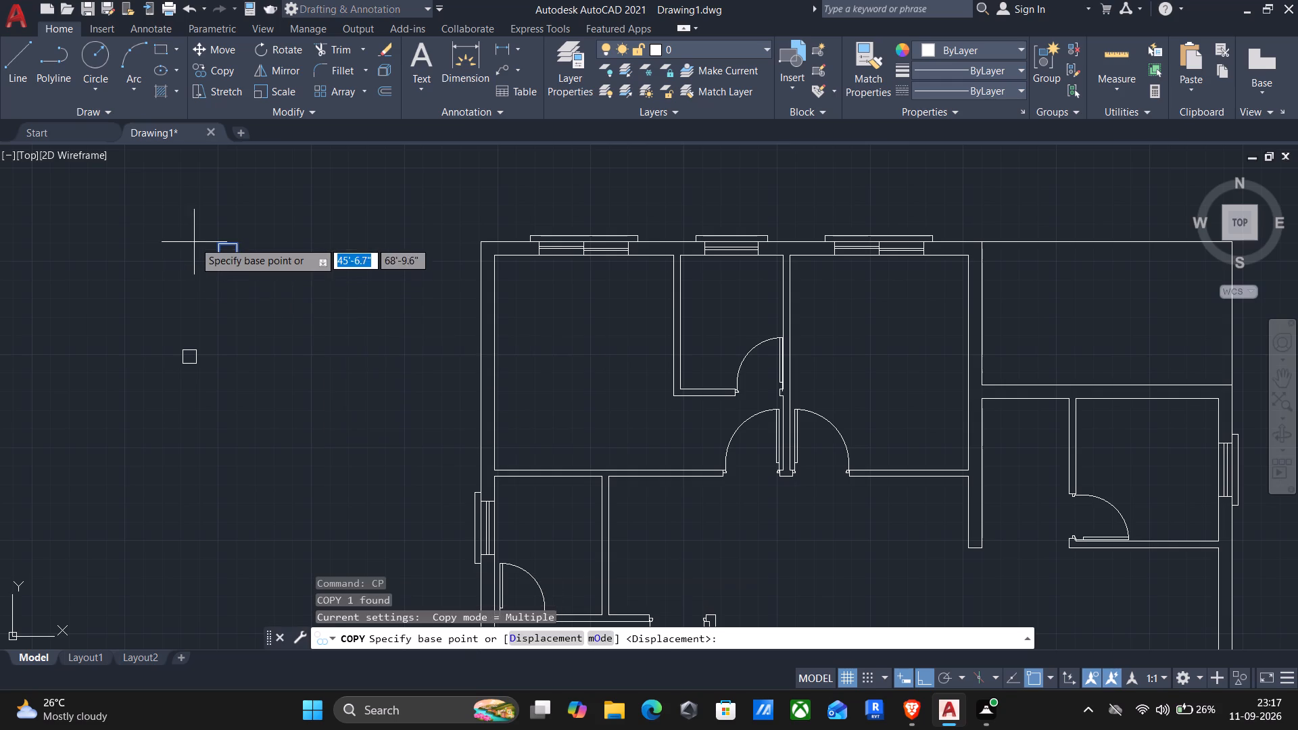
scroll(203, 235, up, 3)
click(265, 271)
scroll(393, 302, down, 2)
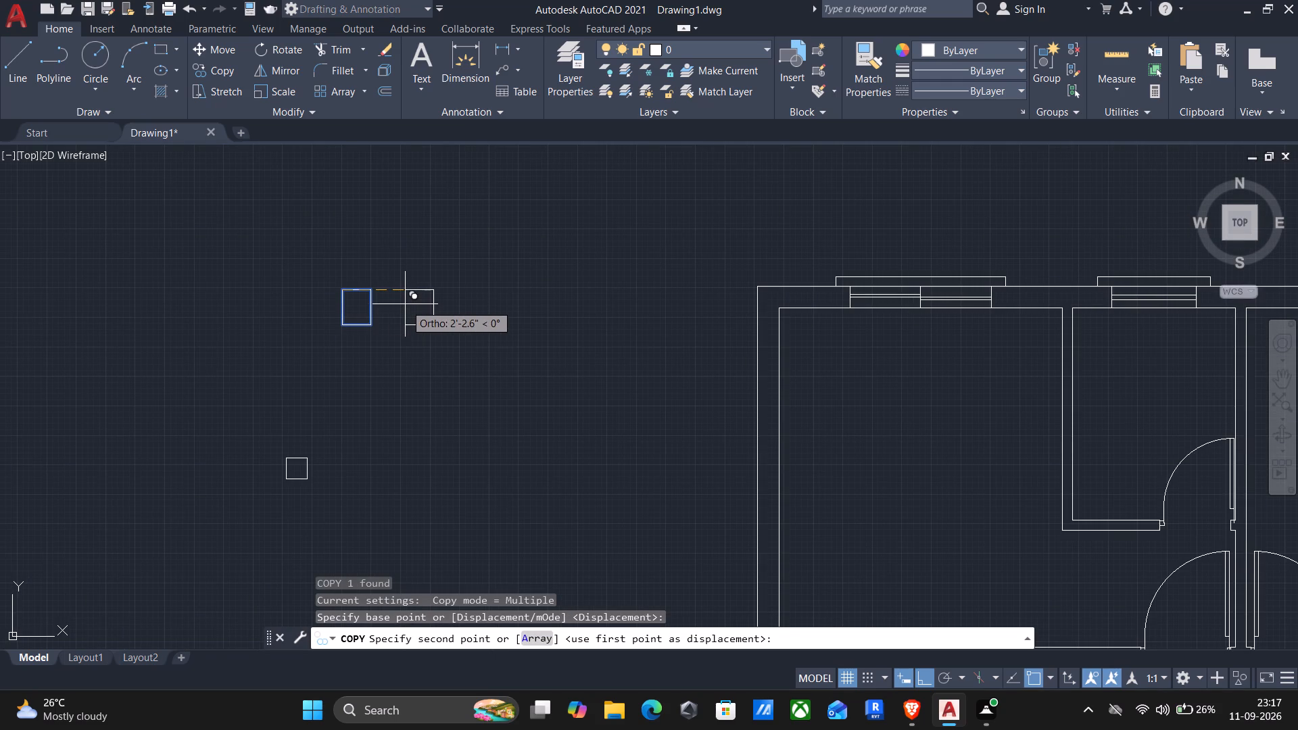
key(F8)
scroll(761, 307, up, 2)
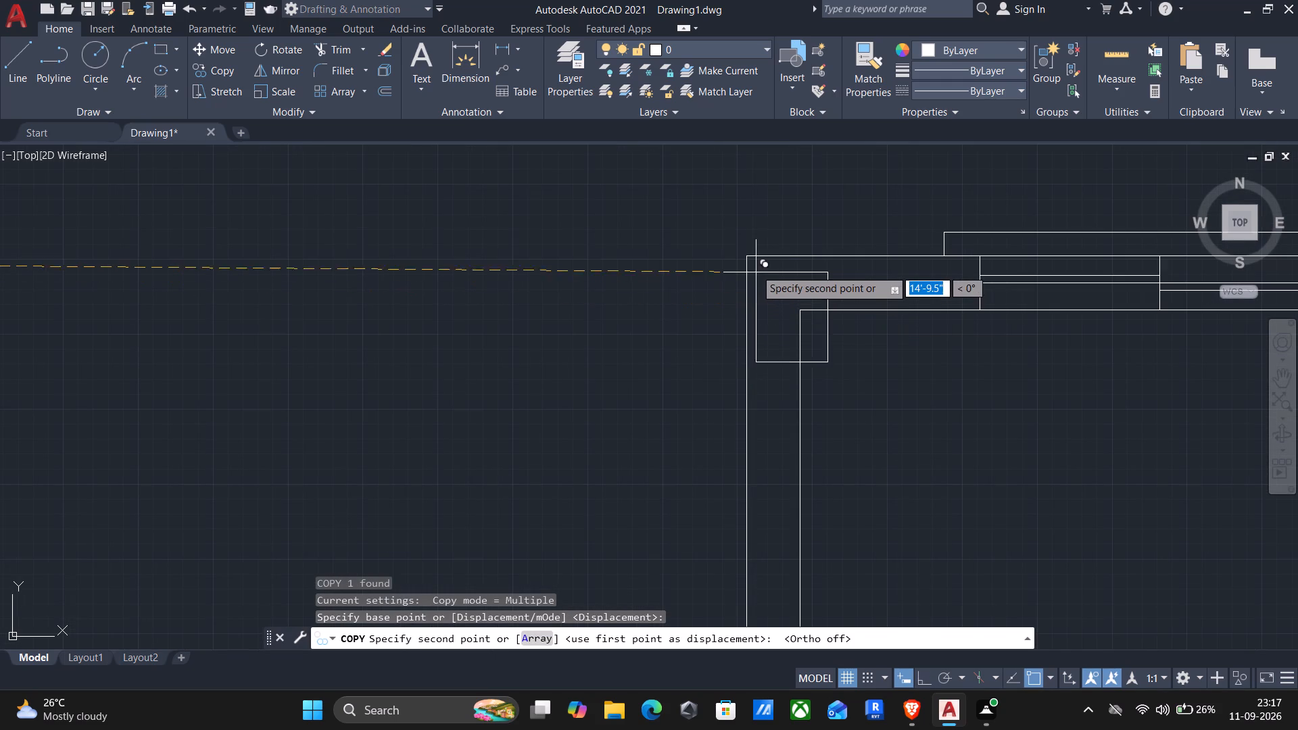
click(748, 260)
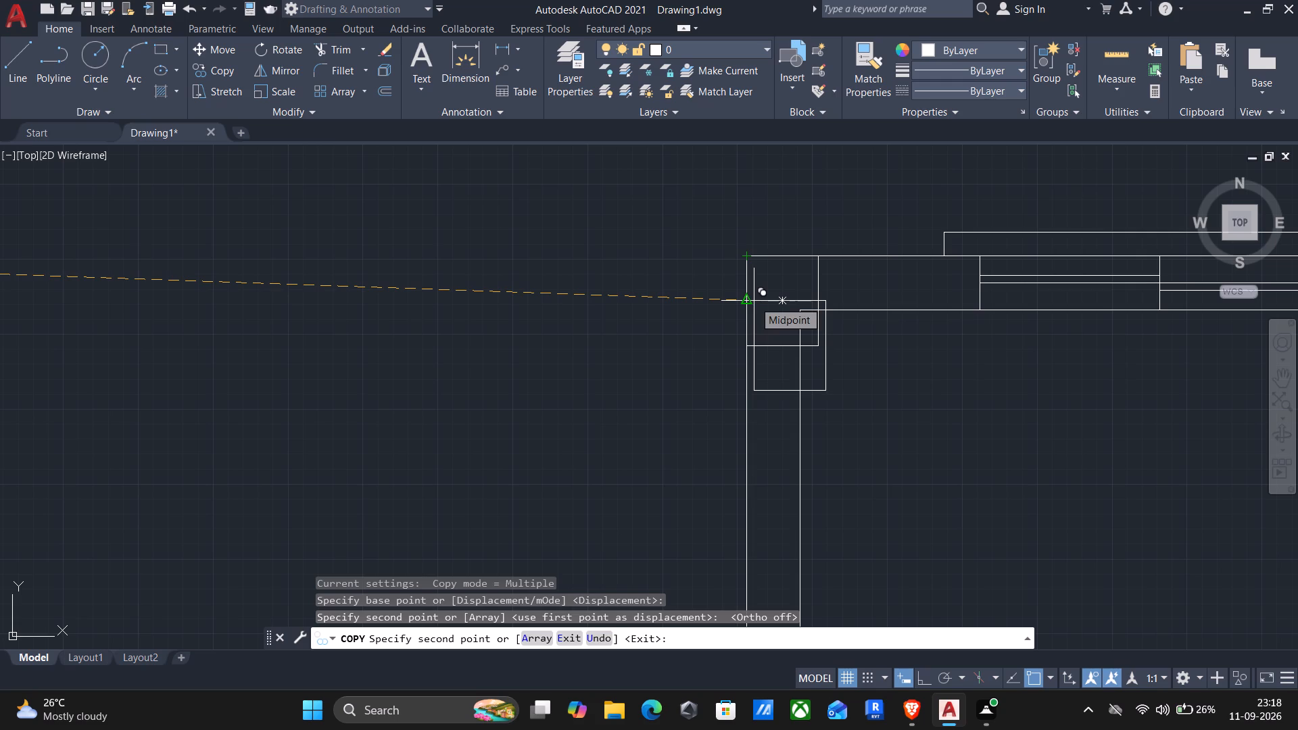
Place another copy of the rectangle roughly where the partition between the top middle room and right bedroom meets the top wall.
scroll(810, 356, down, 2)
middle_drag(855, 387, 480, 414)
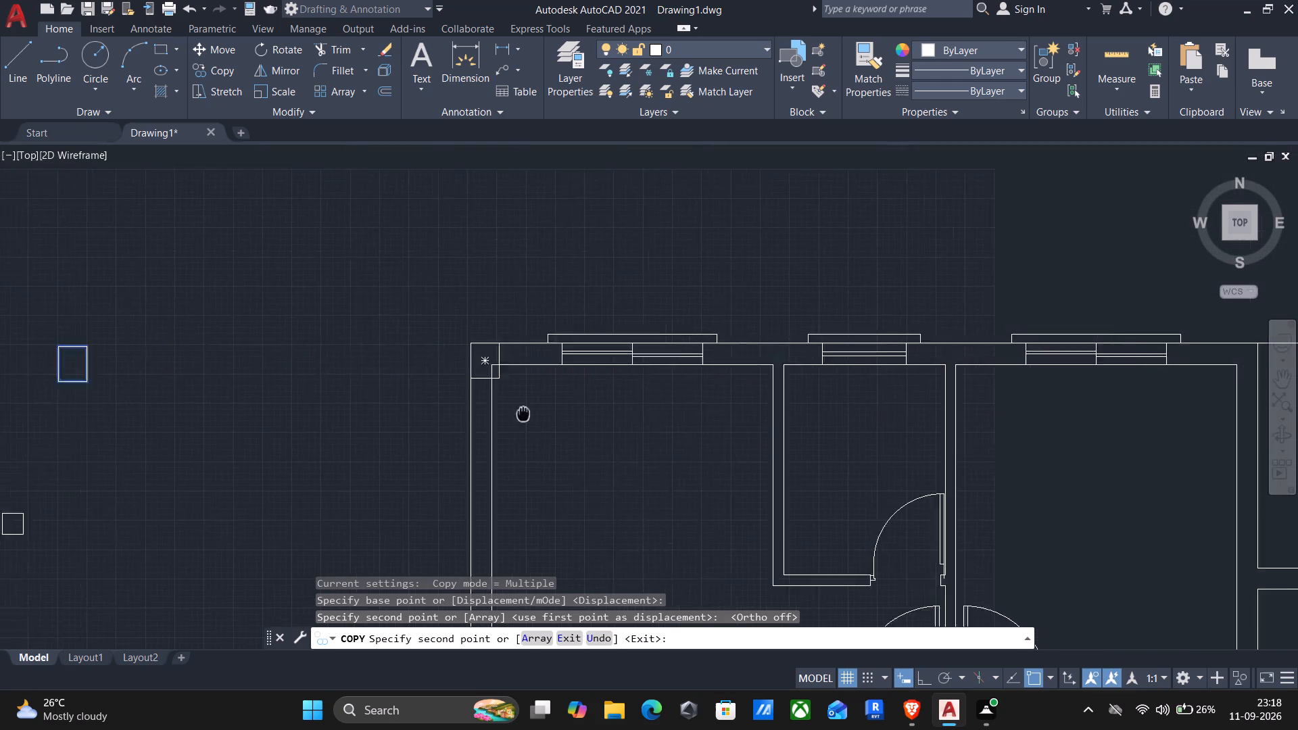
middle_drag(480, 414, 178, 399)
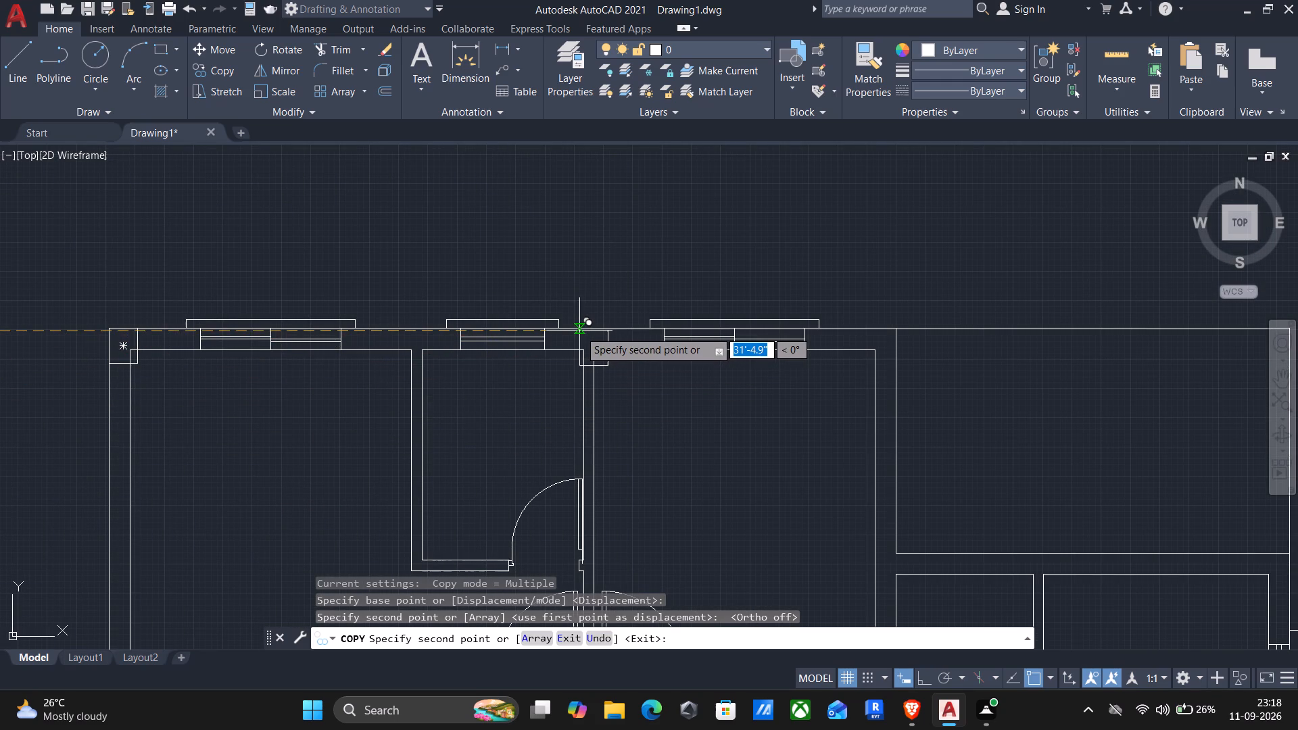
scroll(575, 328, up, 2)
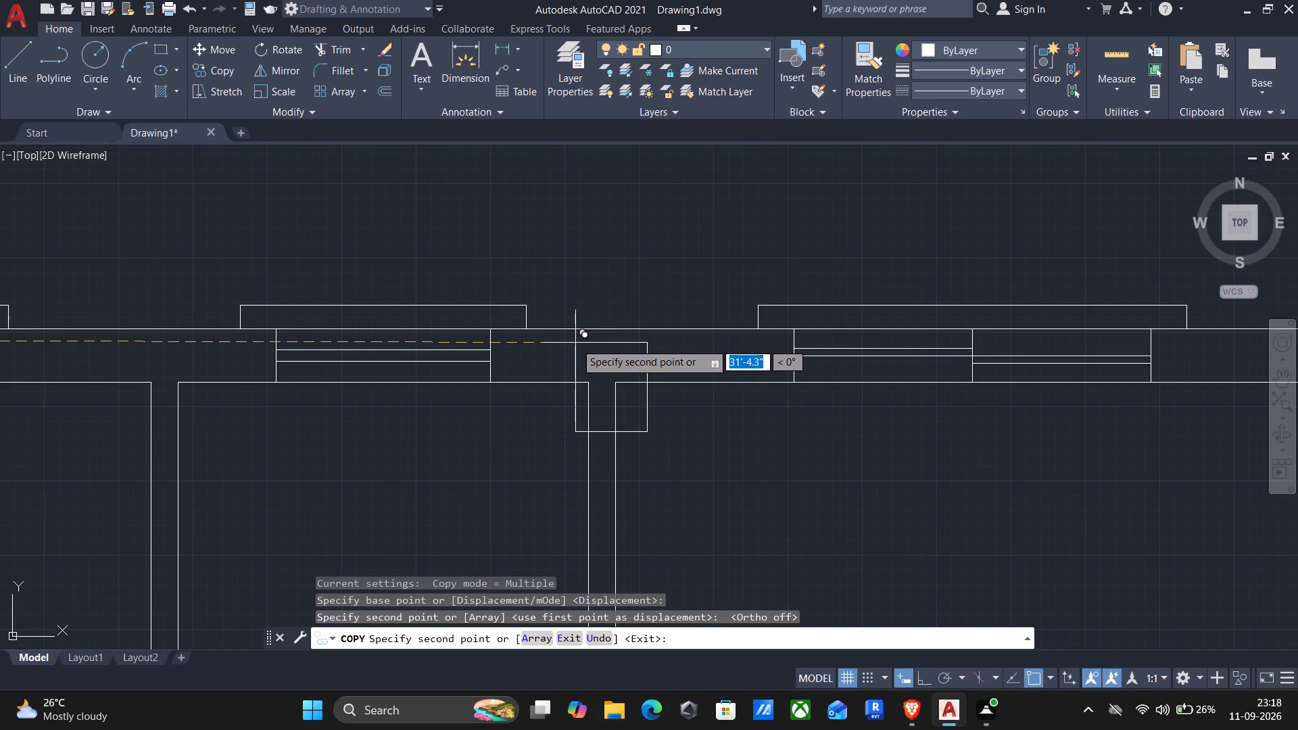
click(566, 345)
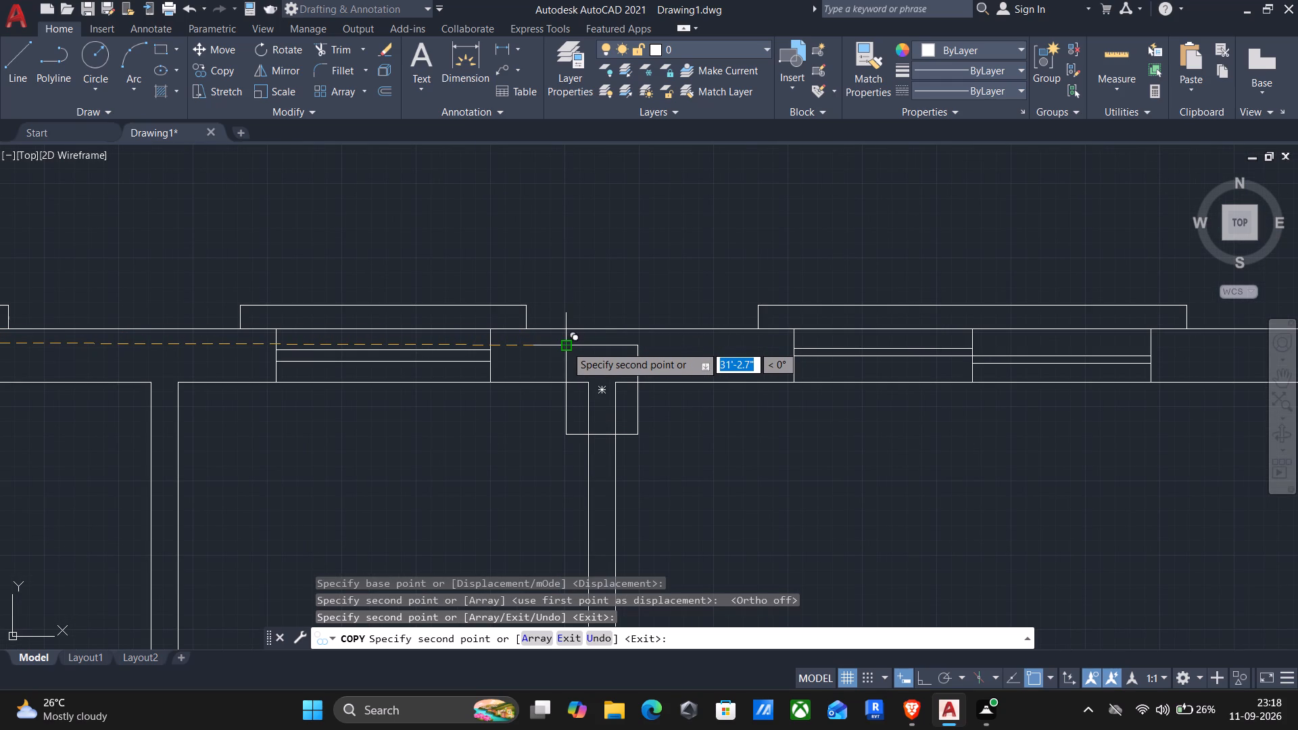
key(Escape)
Move that partition-junction rectangle by its top edge's midpoint up onto the top wall's outer line.
click(566, 345)
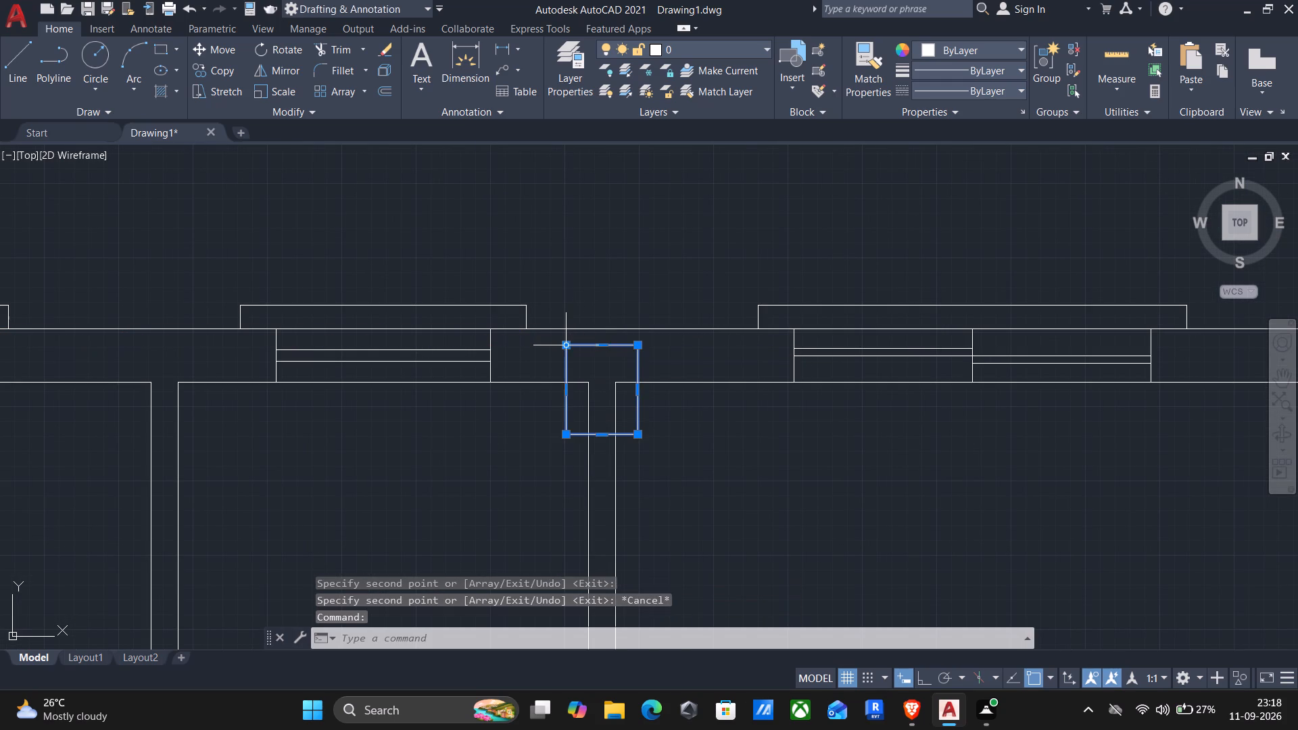
key(m)
key(Return)
key(m)
key(Return)
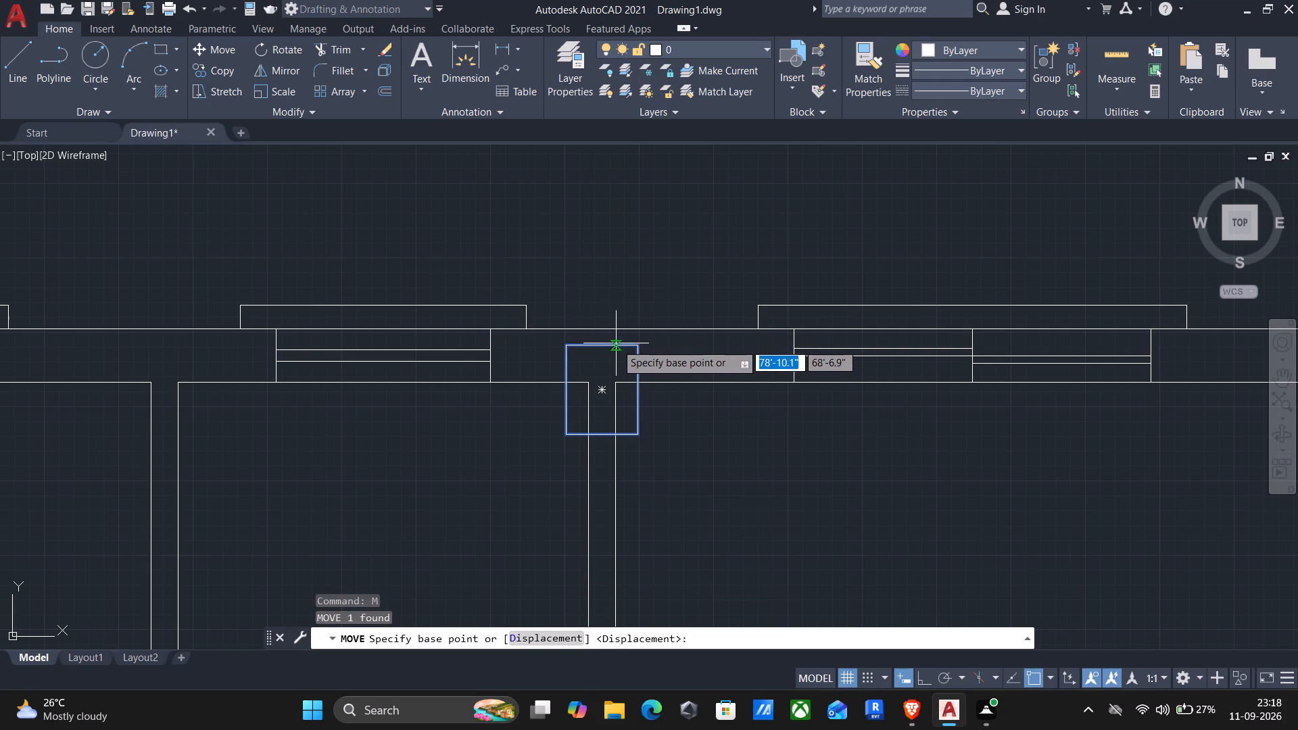
click(603, 345)
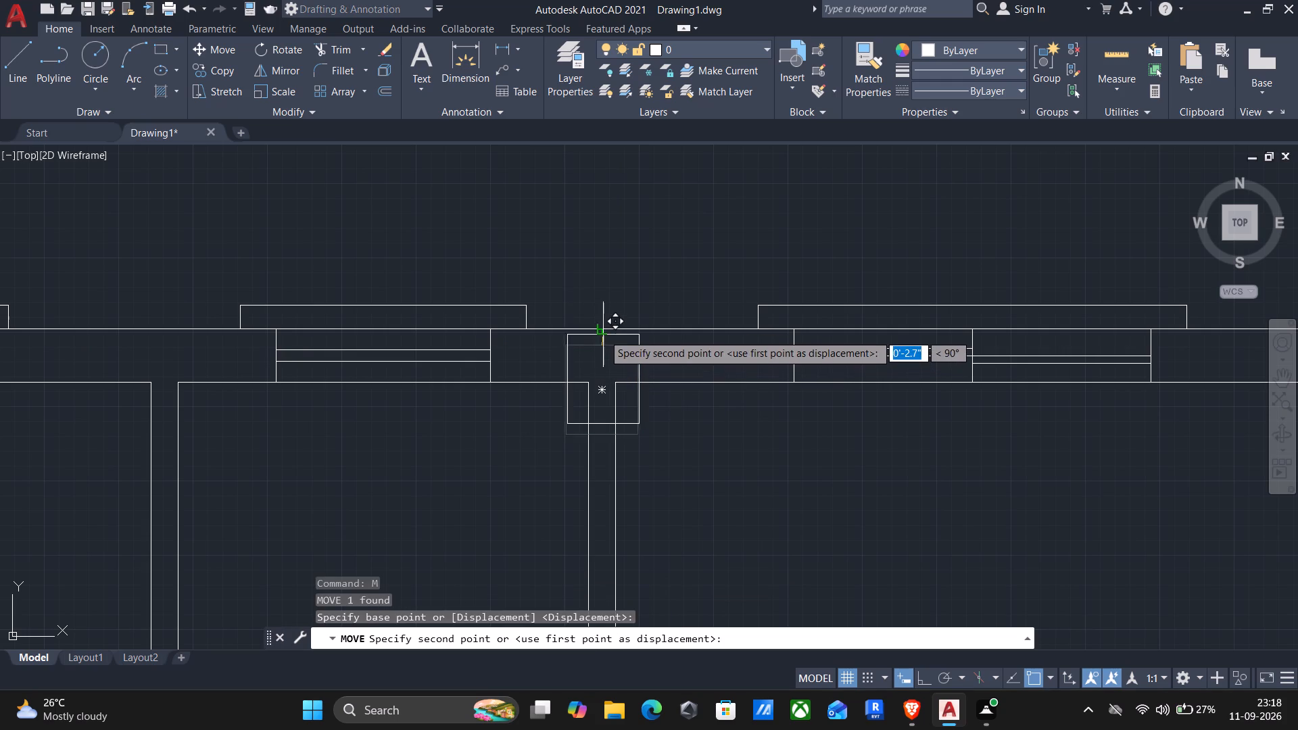
click(603, 334)
Copy the 1' by 15" rectangle from the top-wall partition junction to near the right bedroom's upper-right wall corner.
click(549, 316)
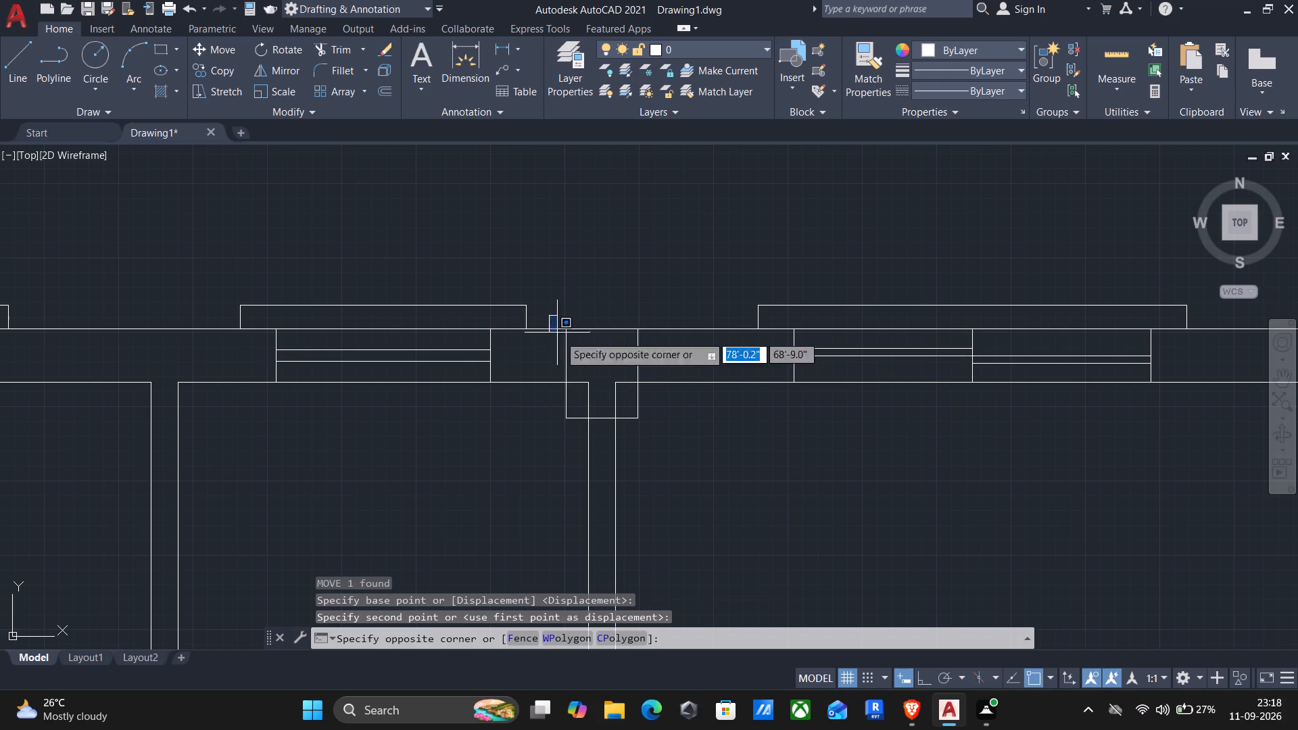
click(654, 436)
text(cp)
key(Return)
click(602, 329)
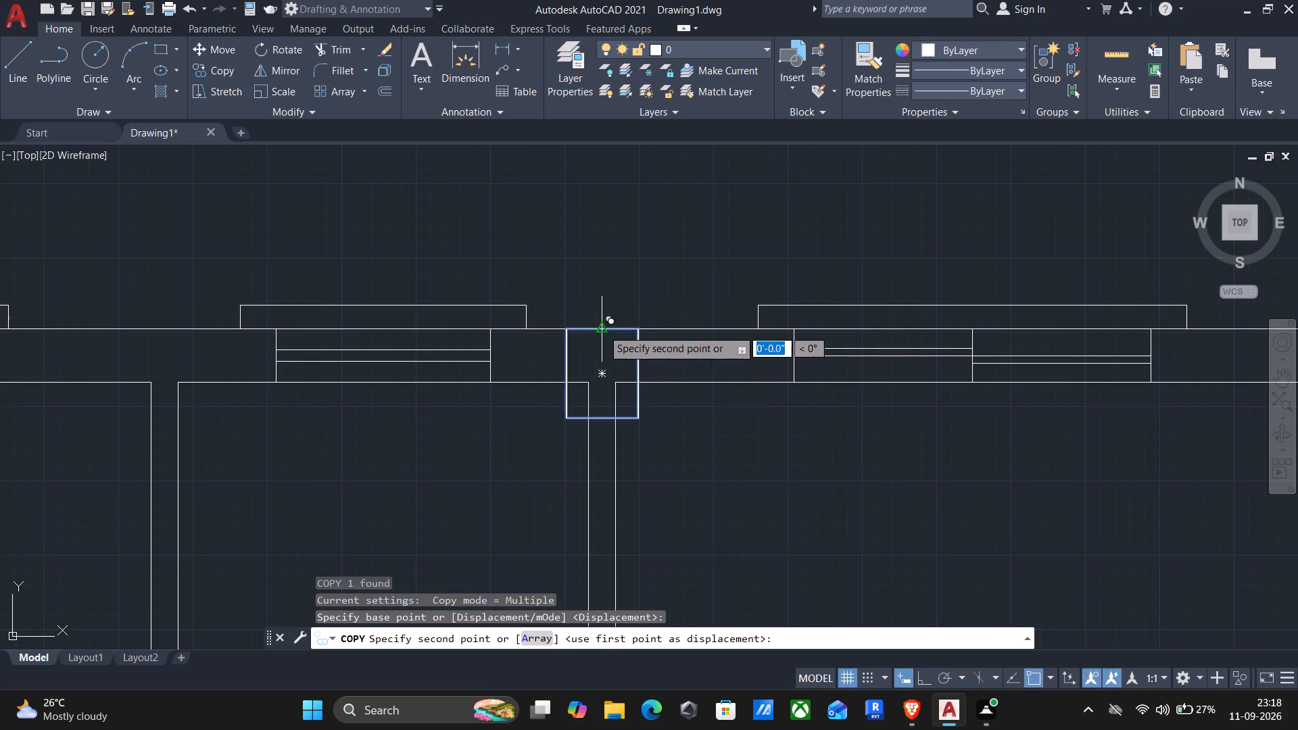
scroll(658, 373, down, 2)
scroll(921, 379, up, 2)
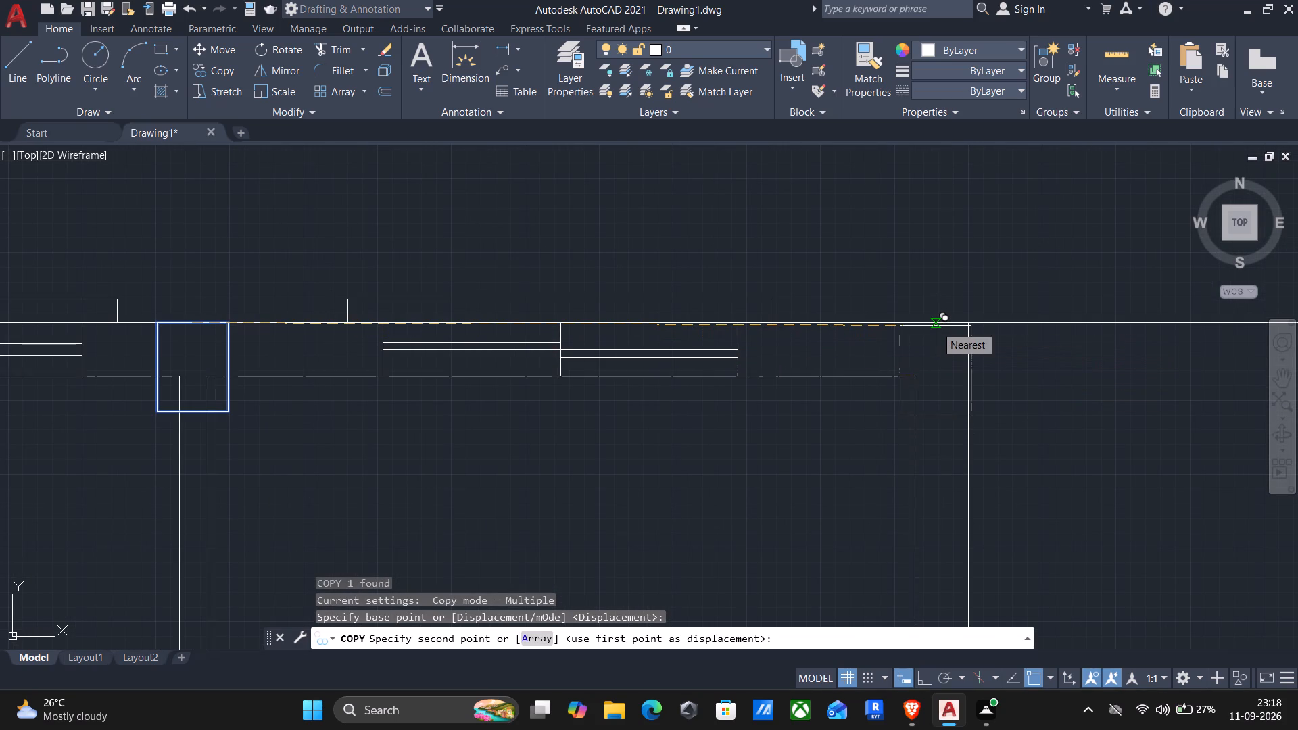
click(920, 339)
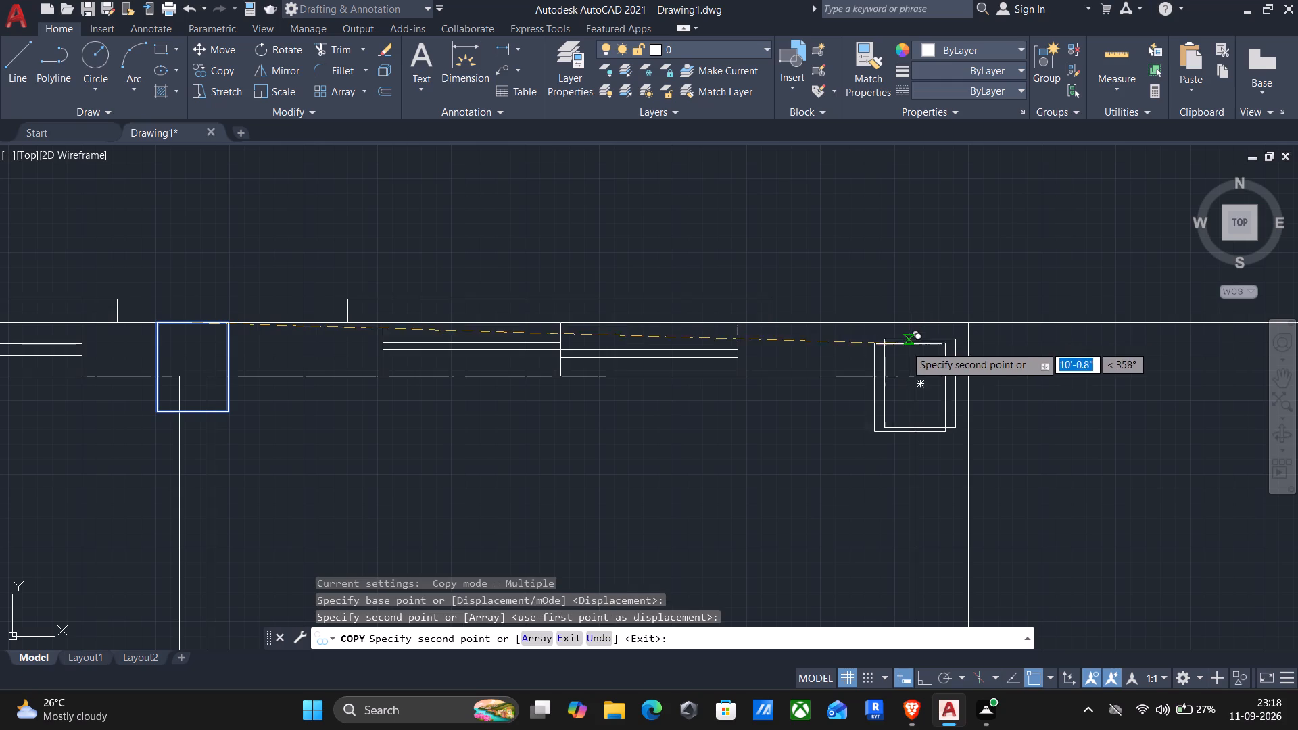
key(Escape)
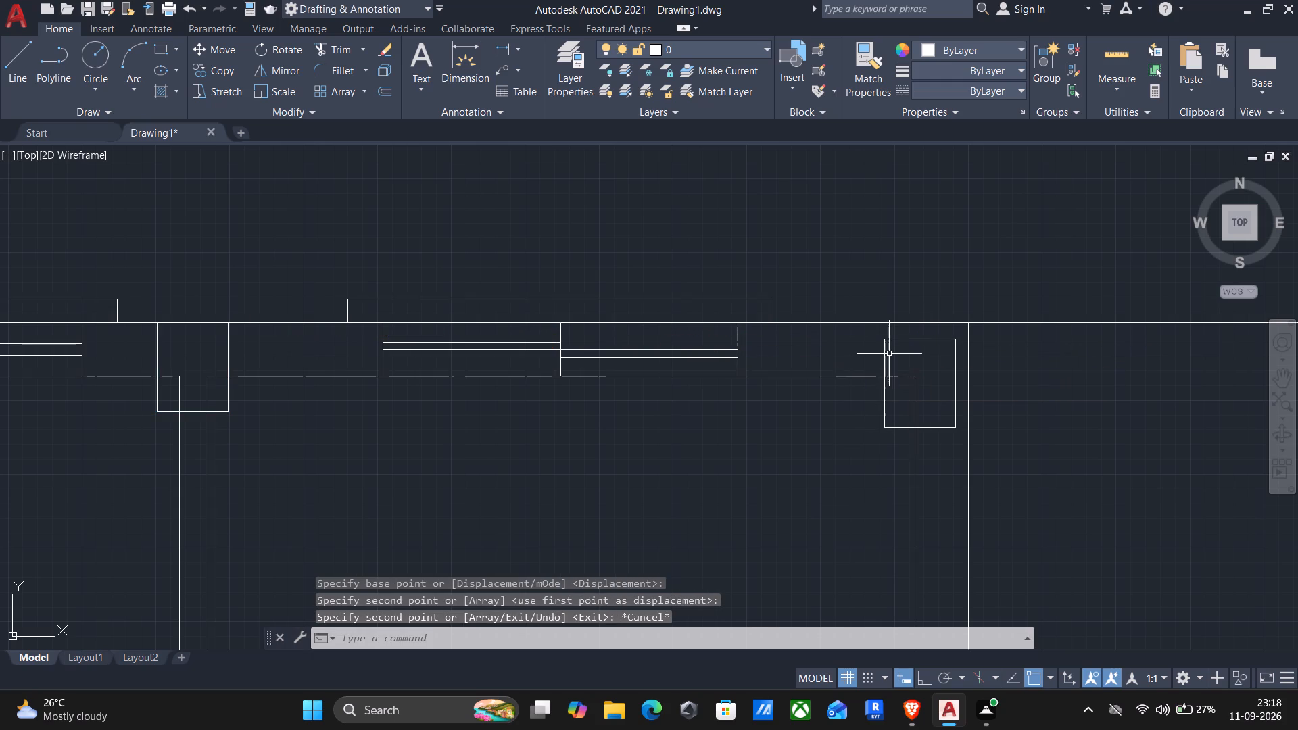
Move that copied rectangle by its upper-right corner onto the outer upper-right corner of the right bedroom's walls.
click(886, 353)
key(m)
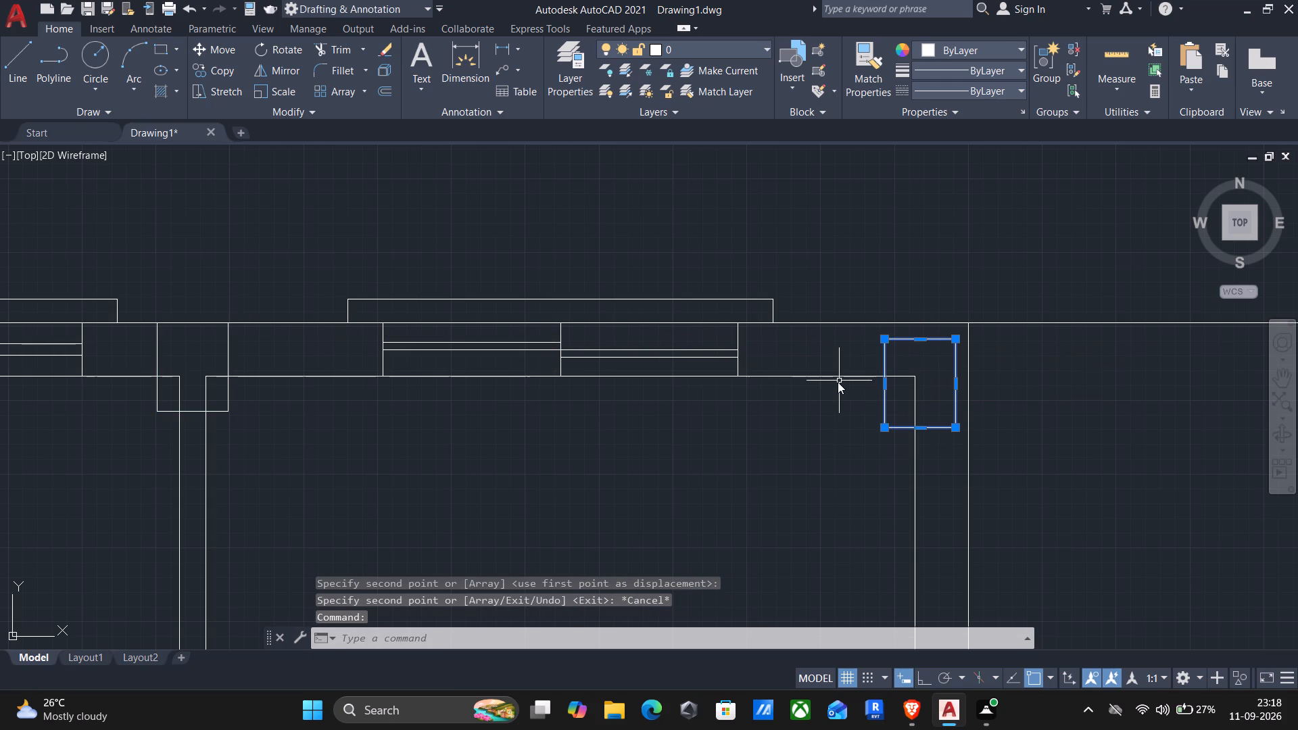
key(Return)
click(951, 341)
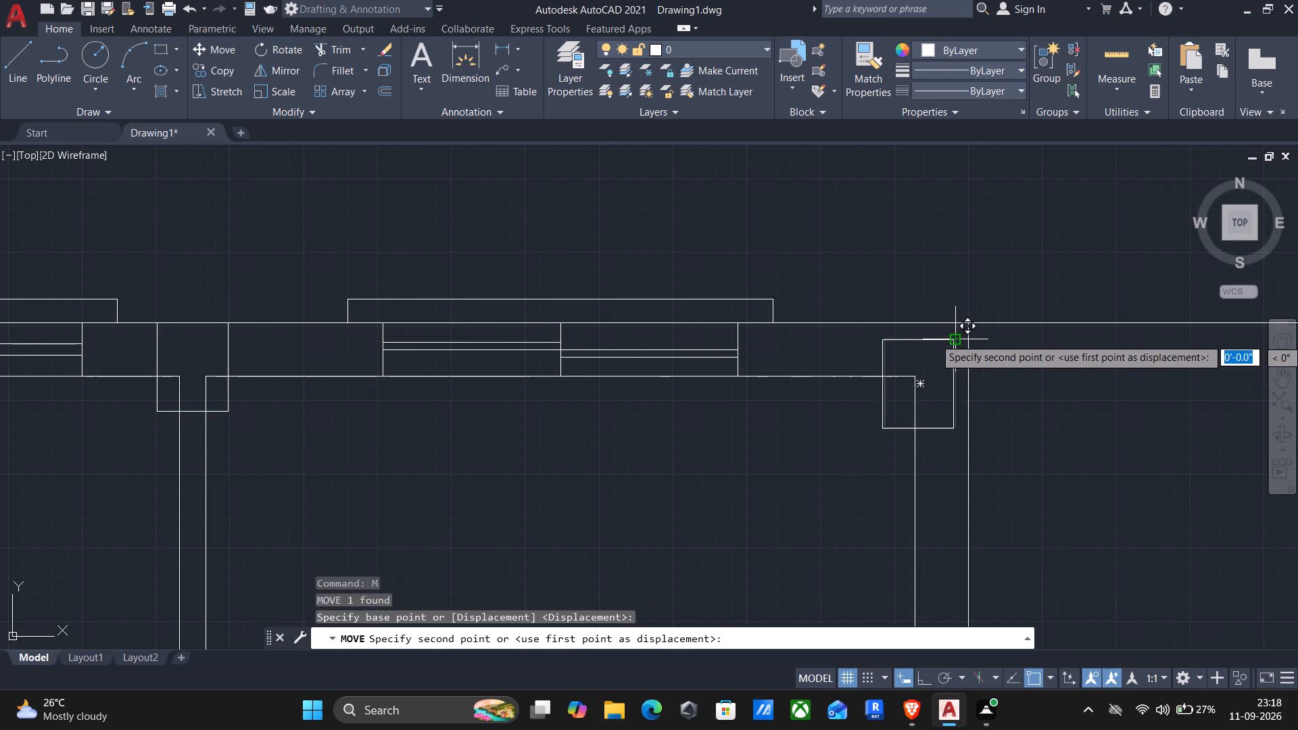
click(967, 327)
Copy the 9" by 9" square from outside the plan to near where the upper-left room's bottom wall meets the left exterior wall.
scroll(959, 376, down, 2)
middle_drag(943, 453, 932, 383)
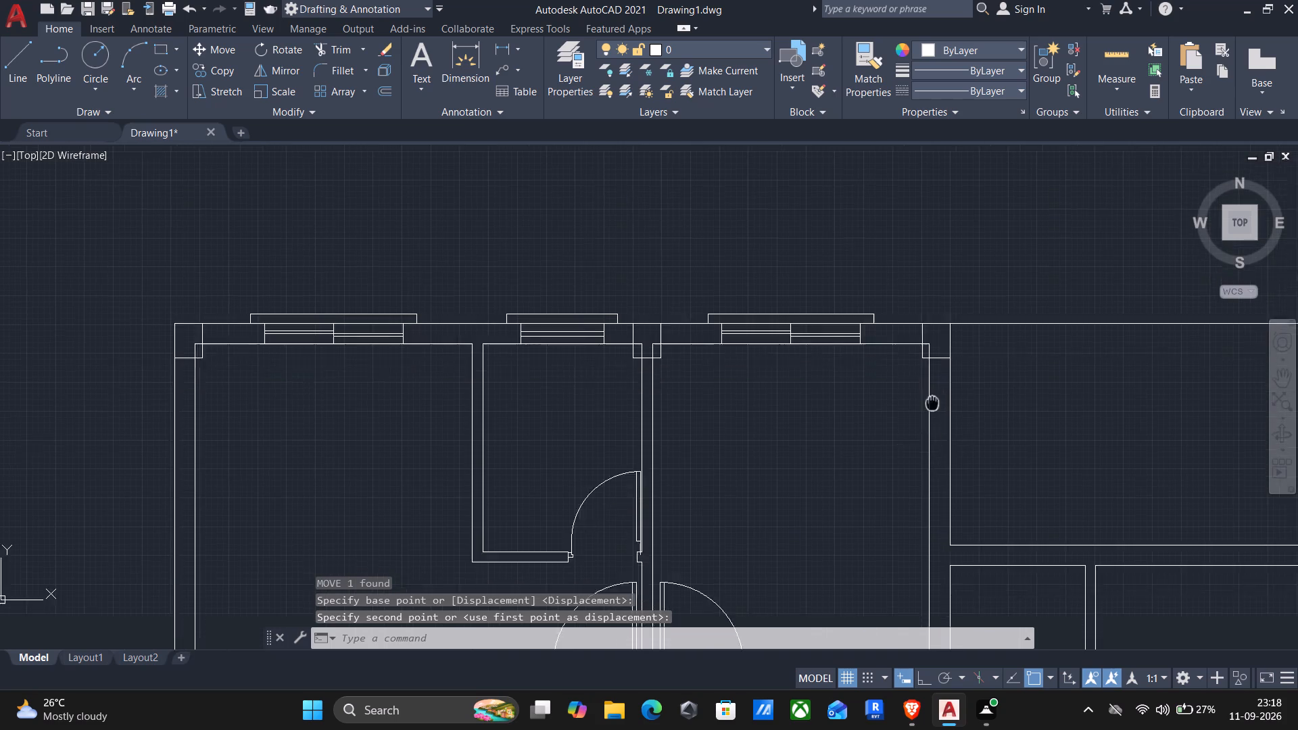
middle_drag(932, 383, 938, 322)
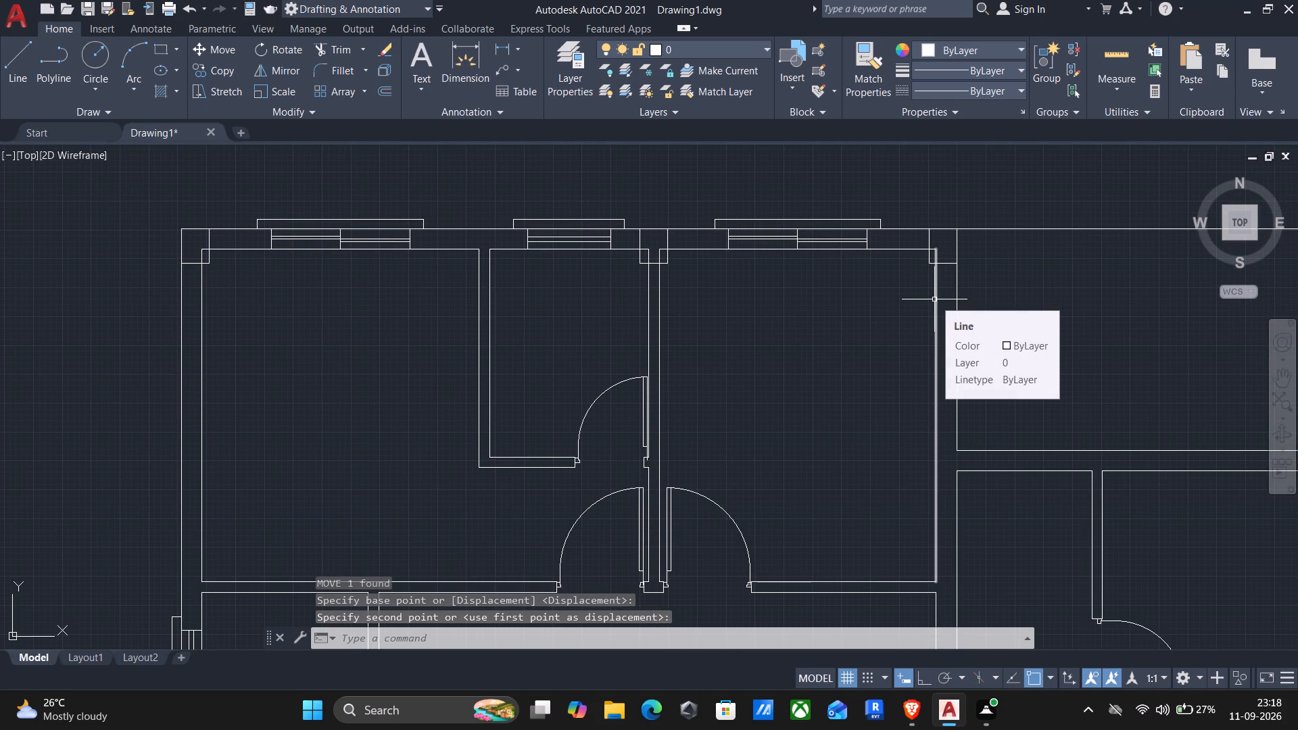
scroll(663, 365, down, 1)
middle_drag(658, 375, 657, 375)
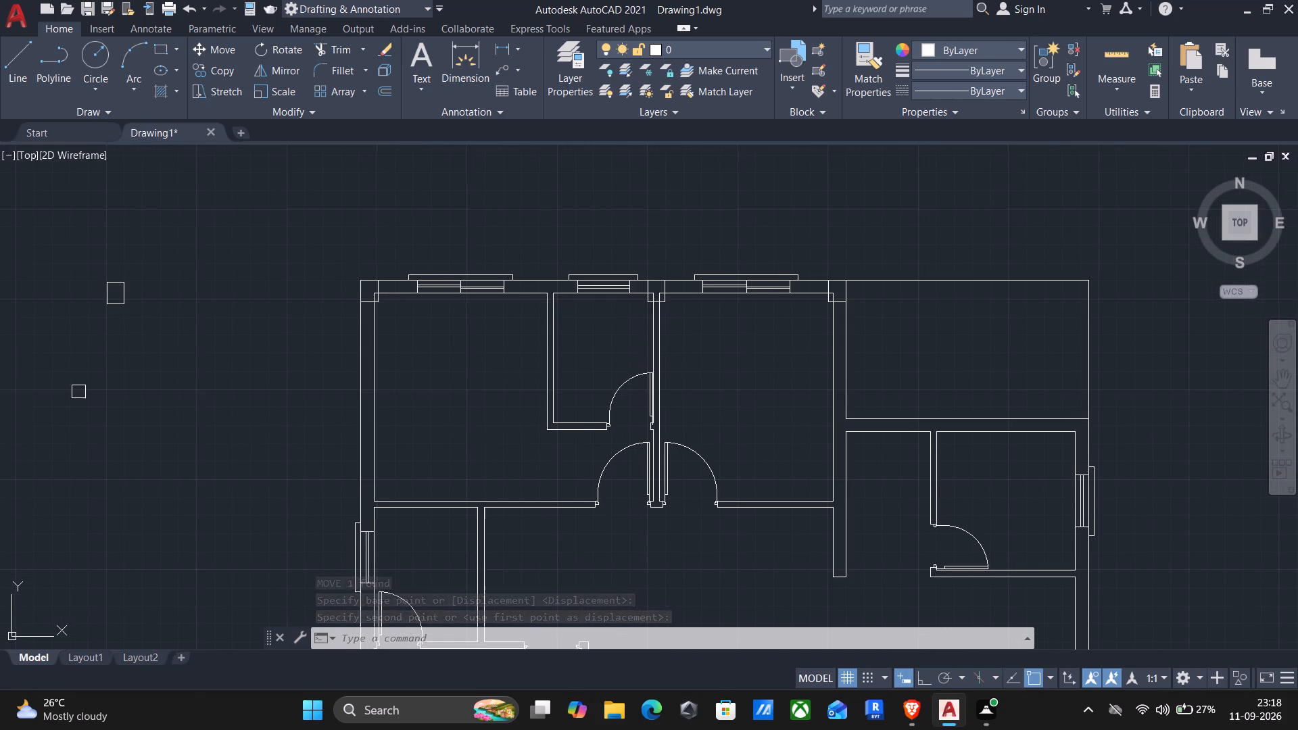
middle_drag(657, 375, 678, 366)
click(44, 341)
click(225, 479)
text(cp)
key(Return)
scroll(79, 370, up, 2)
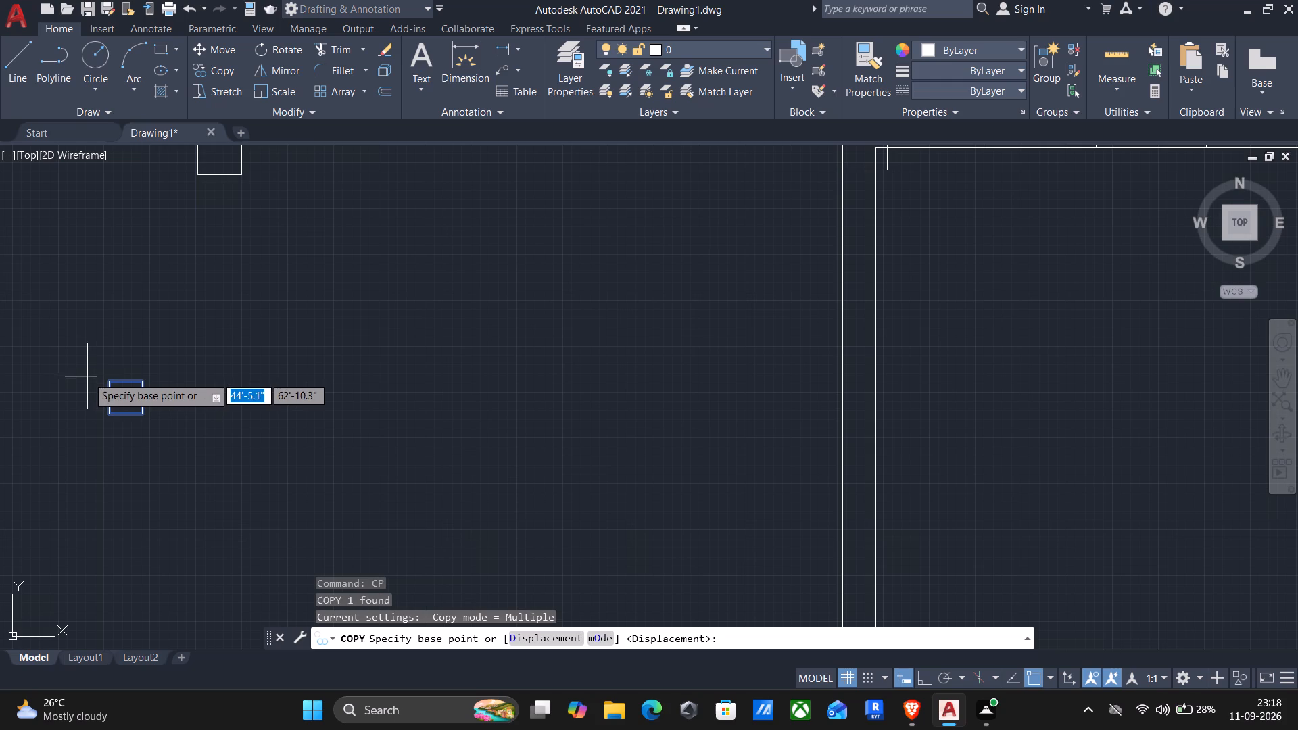
drag(108, 379, 120, 385)
scroll(260, 436, down, 1)
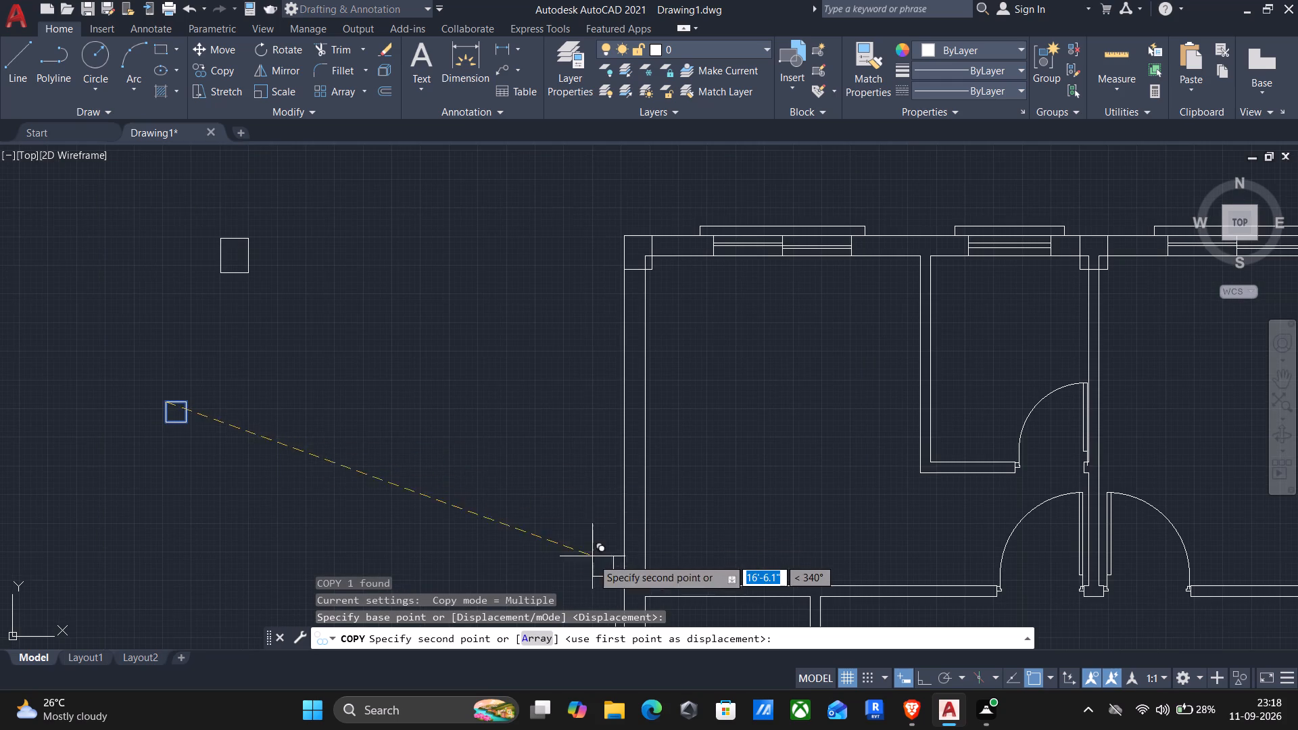
middle_drag(593, 562, 629, 438)
scroll(670, 458, up, 3)
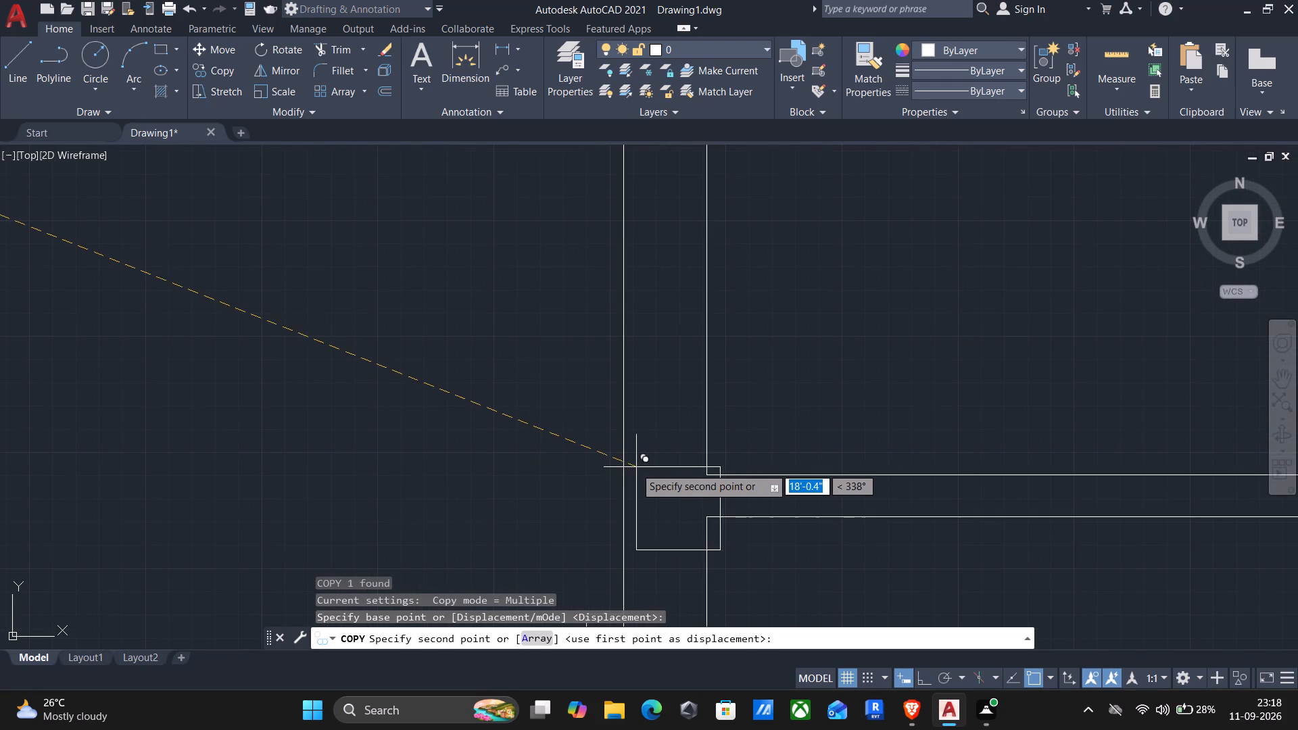
click(662, 407)
key(Escape)
Move that square by its upper-right corner onto the upper-left room's inner lower-left corner, so it sits within the left exterior wall.
click(645, 395)
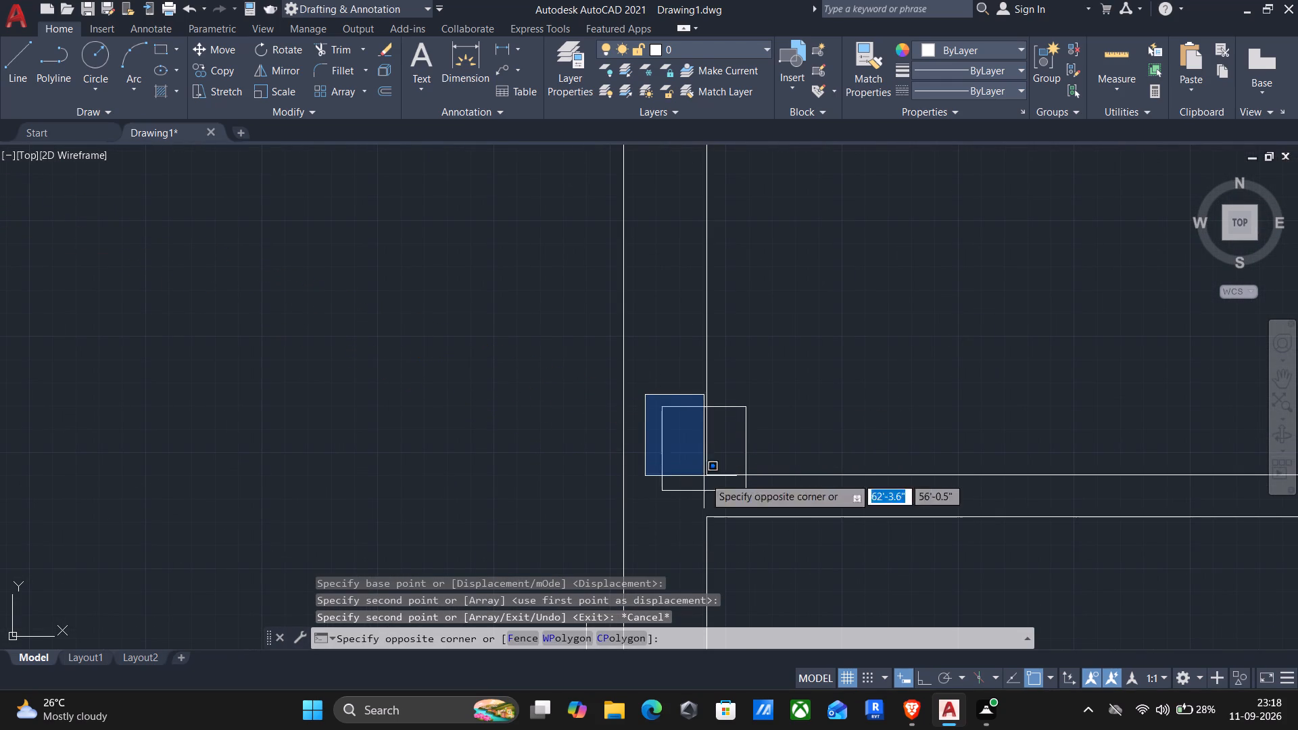
click(769, 512)
key(m)
key(Return)
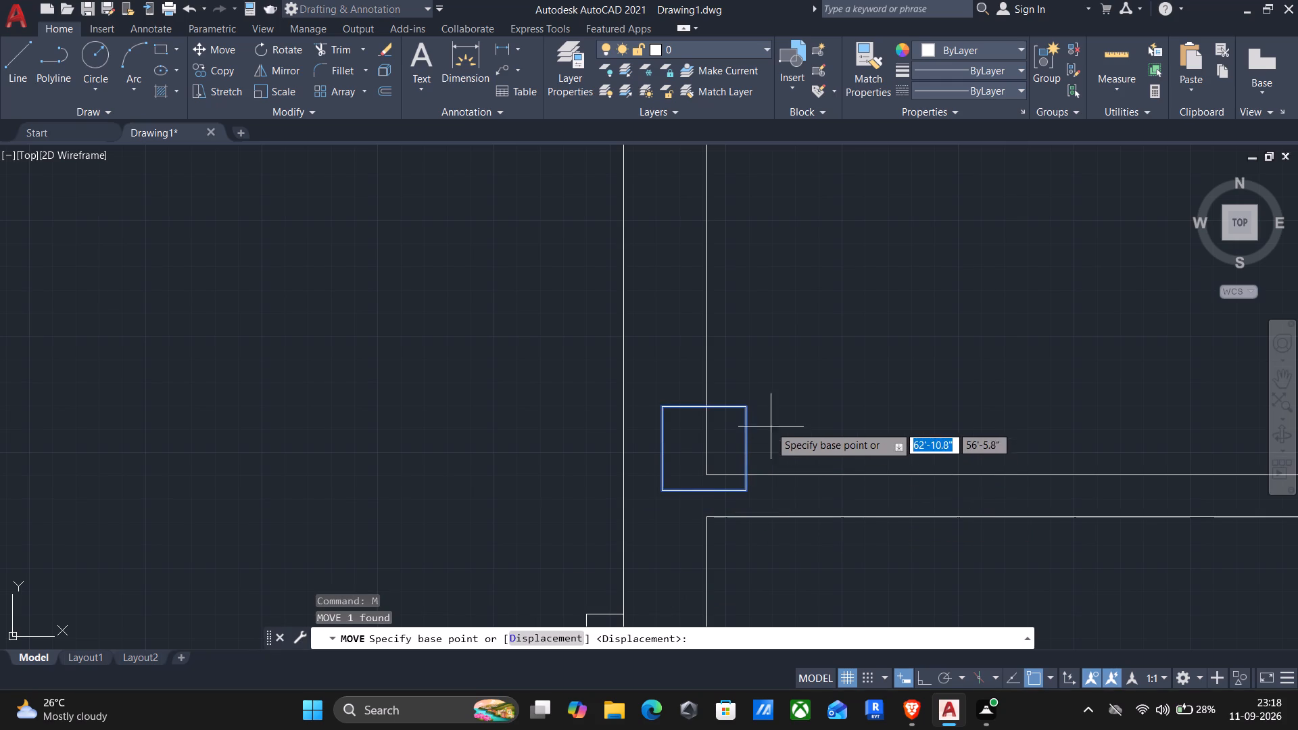
click(741, 406)
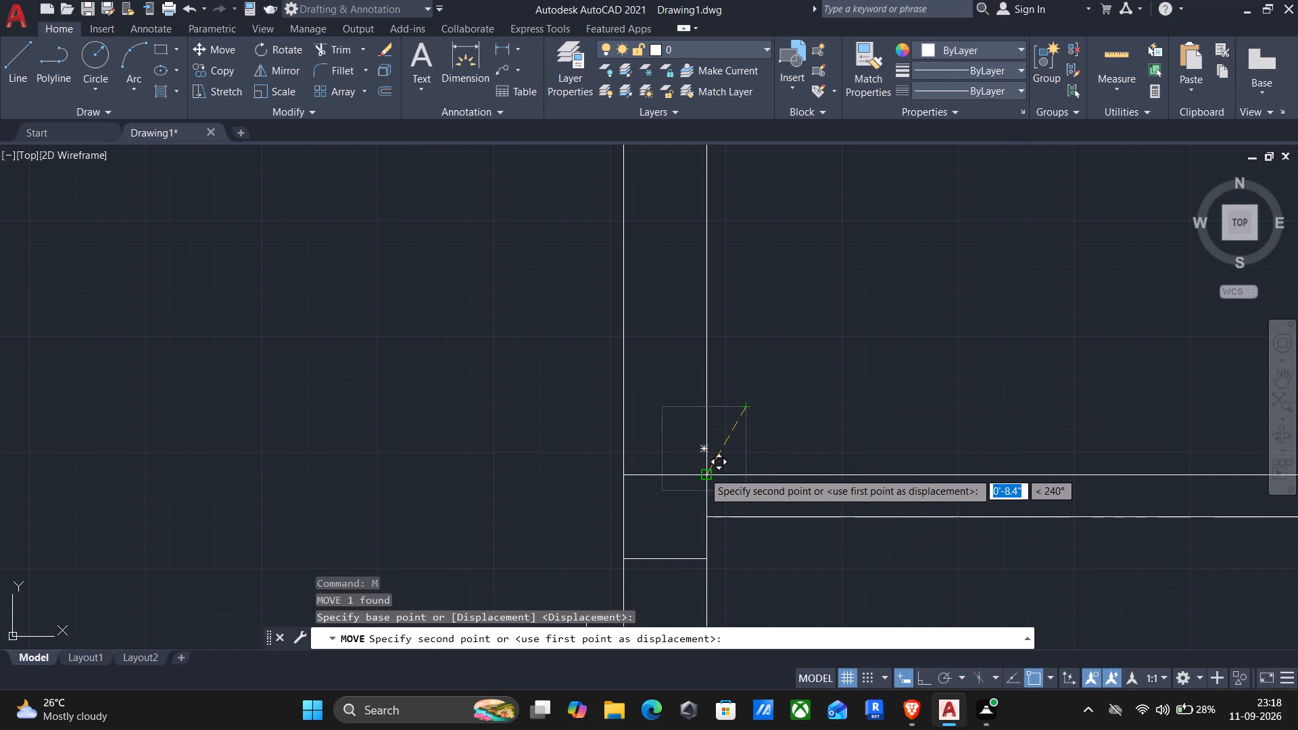
click(706, 470)
Copy the square by its lower-right corner down the left exterior wall to the lower edge of the wall stub beside the small room's door.
scroll(720, 500, down, 1)
middle_drag(767, 558, 767, 542)
middle_drag(767, 491, 776, 384)
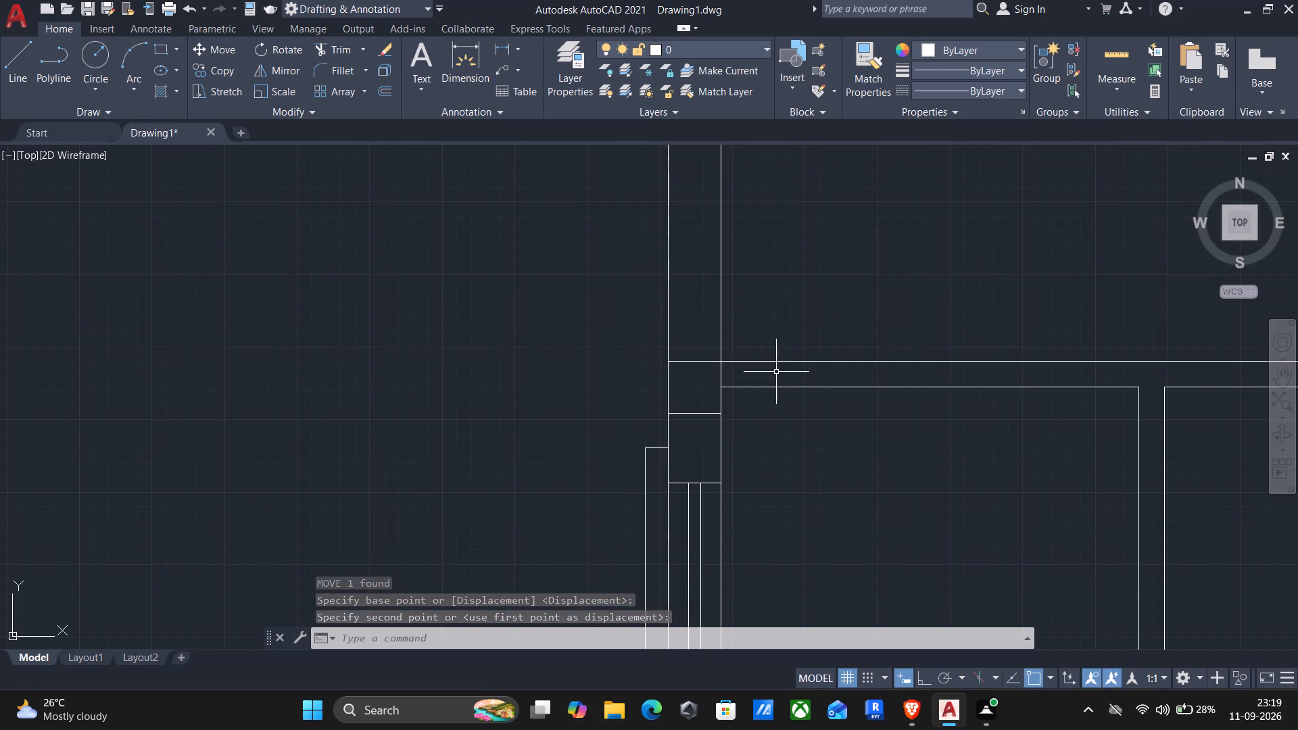
middle_drag(757, 491, 756, 481)
middle_drag(758, 472, 802, 208)
scroll(824, 335, down, 1)
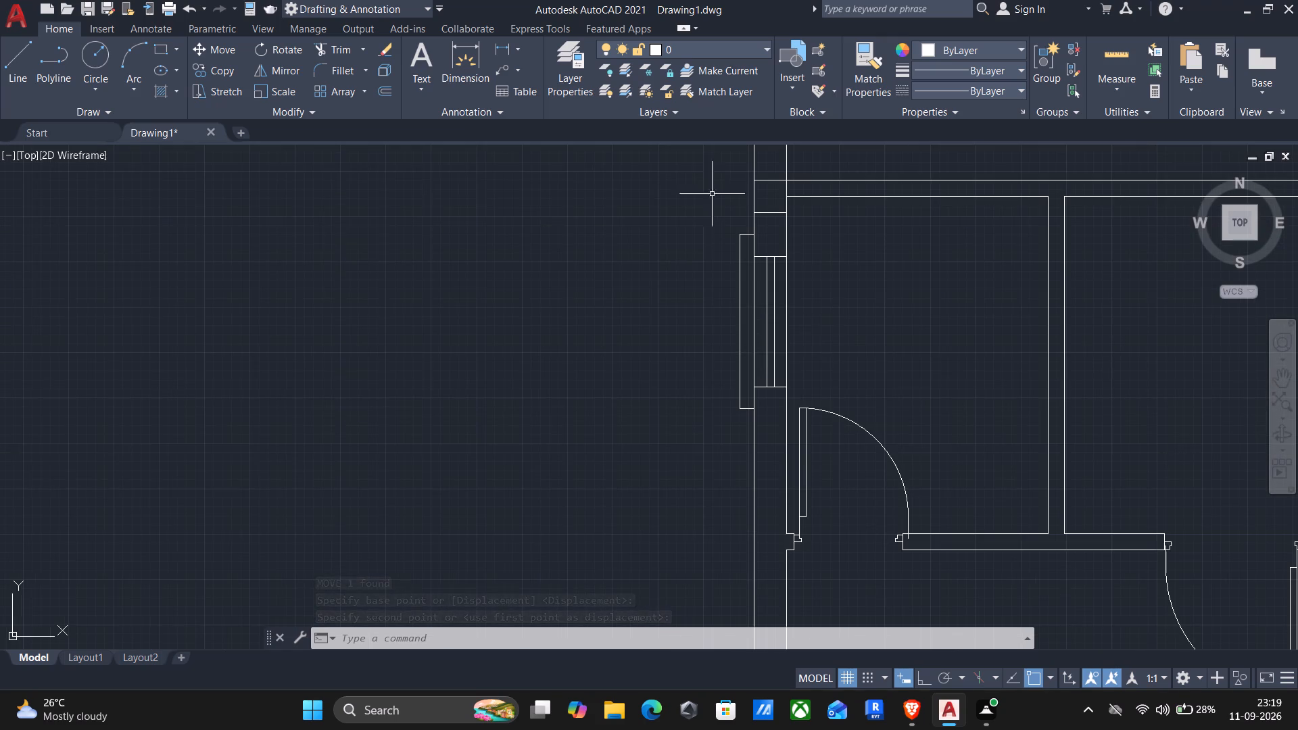
click(725, 160)
click(827, 230)
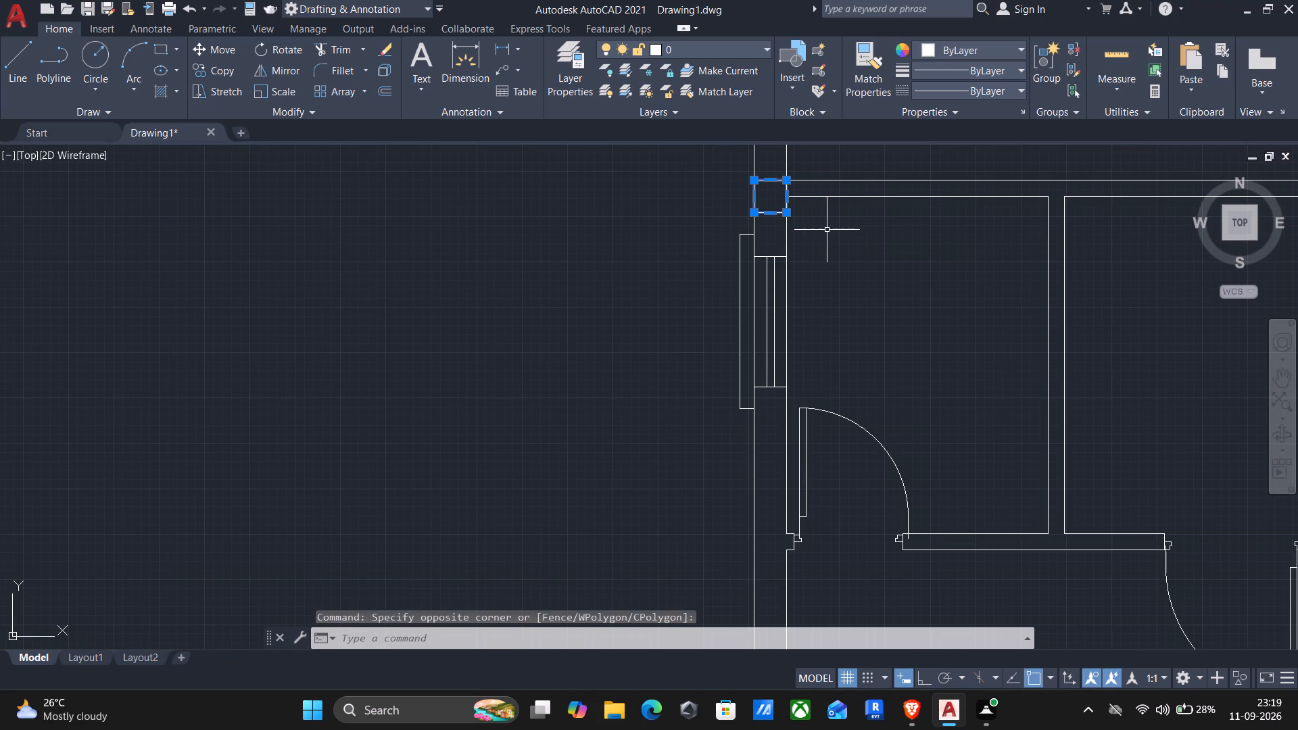
key(c)
key(p)
key(Return)
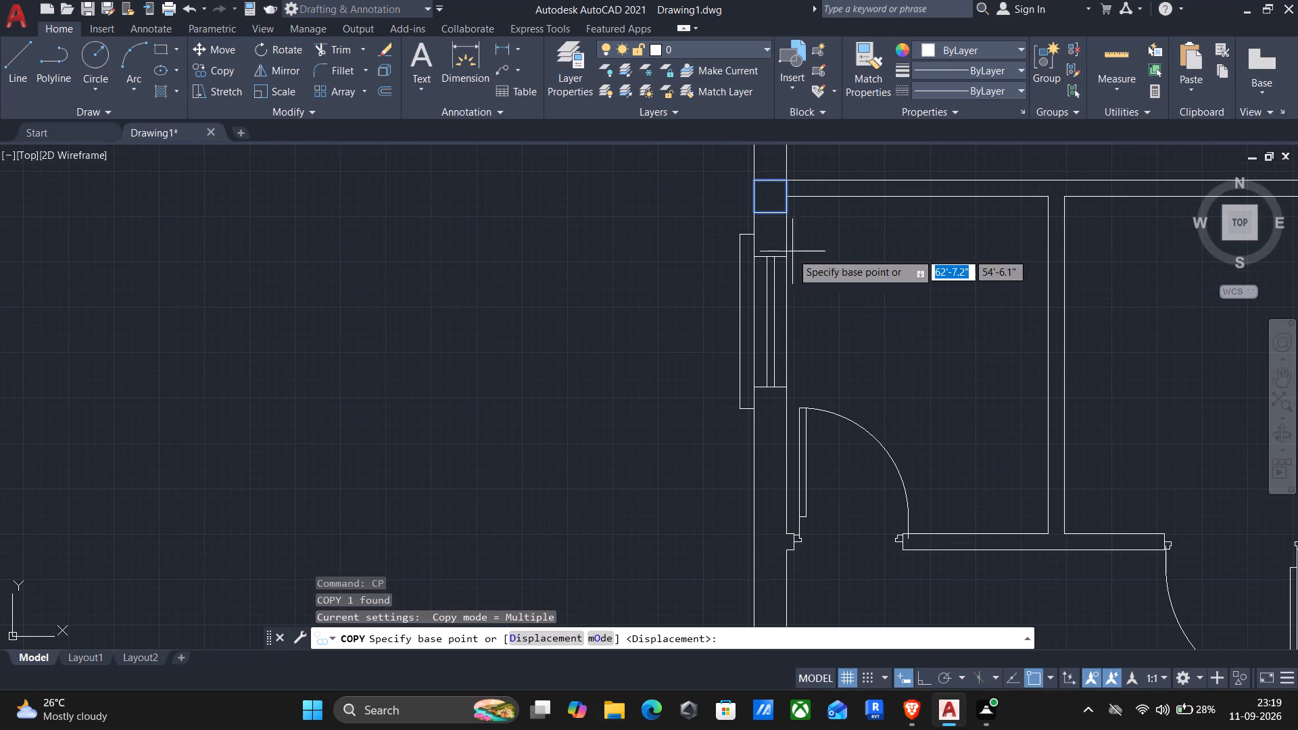
click(787, 208)
scroll(780, 573, up, 2)
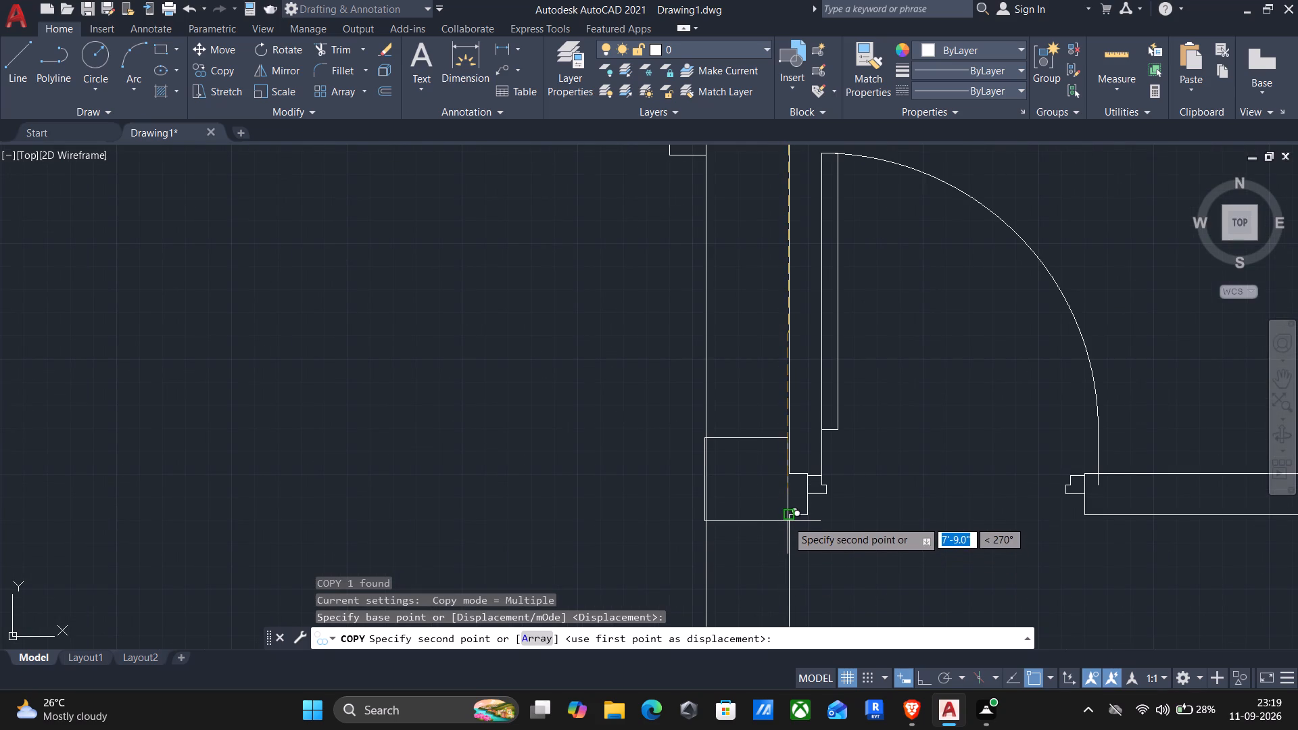
click(789, 515)
scroll(789, 514, down, 2)
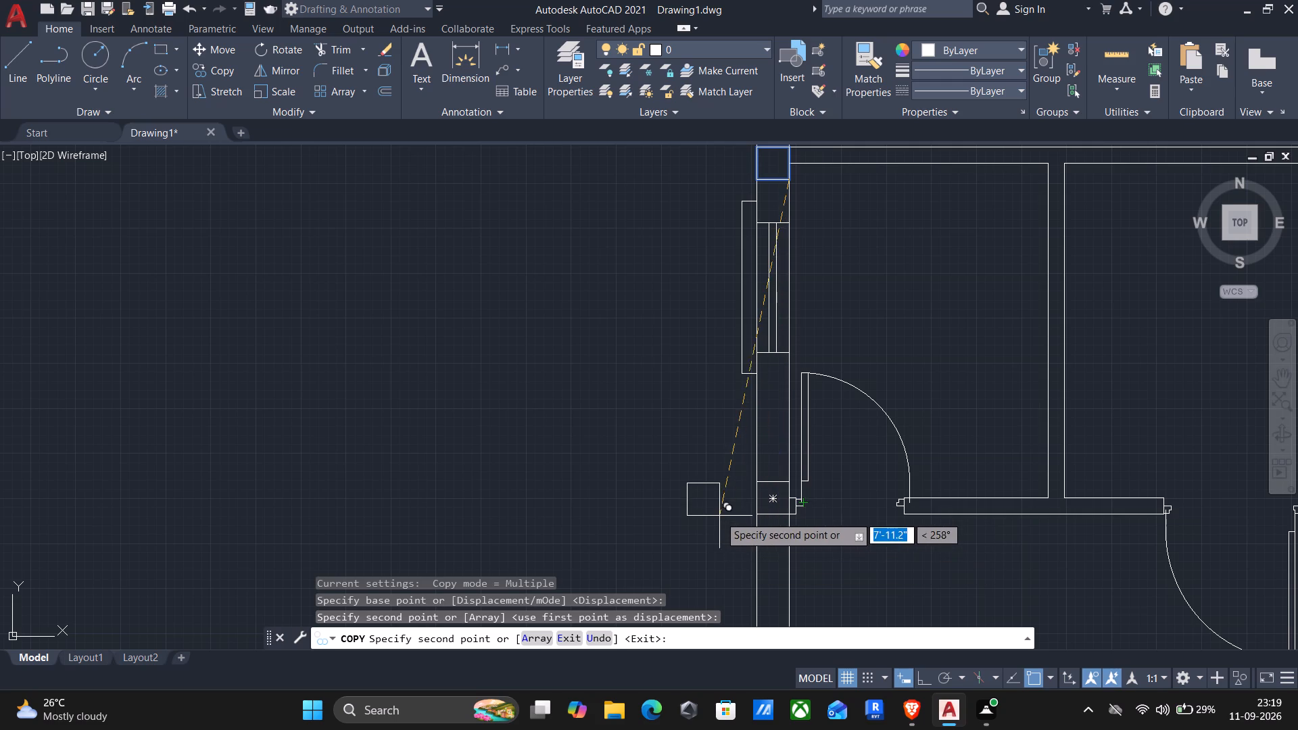
Place two more copies of the square inside the lower-left and lower-right corners of the front area beside the steps.
middle_drag(763, 573, 819, 268)
scroll(865, 546, down, 2)
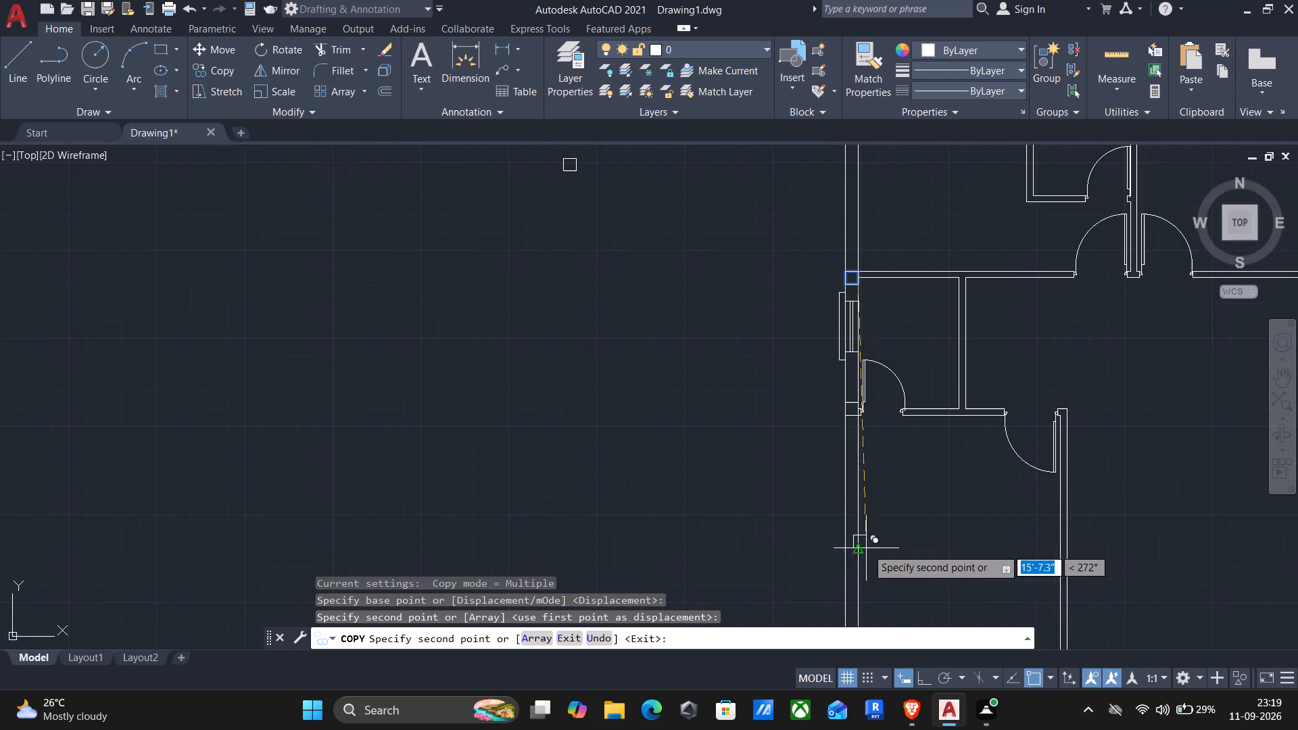
middle_drag(870, 578, 894, 278)
middle_drag(863, 529, 866, 325)
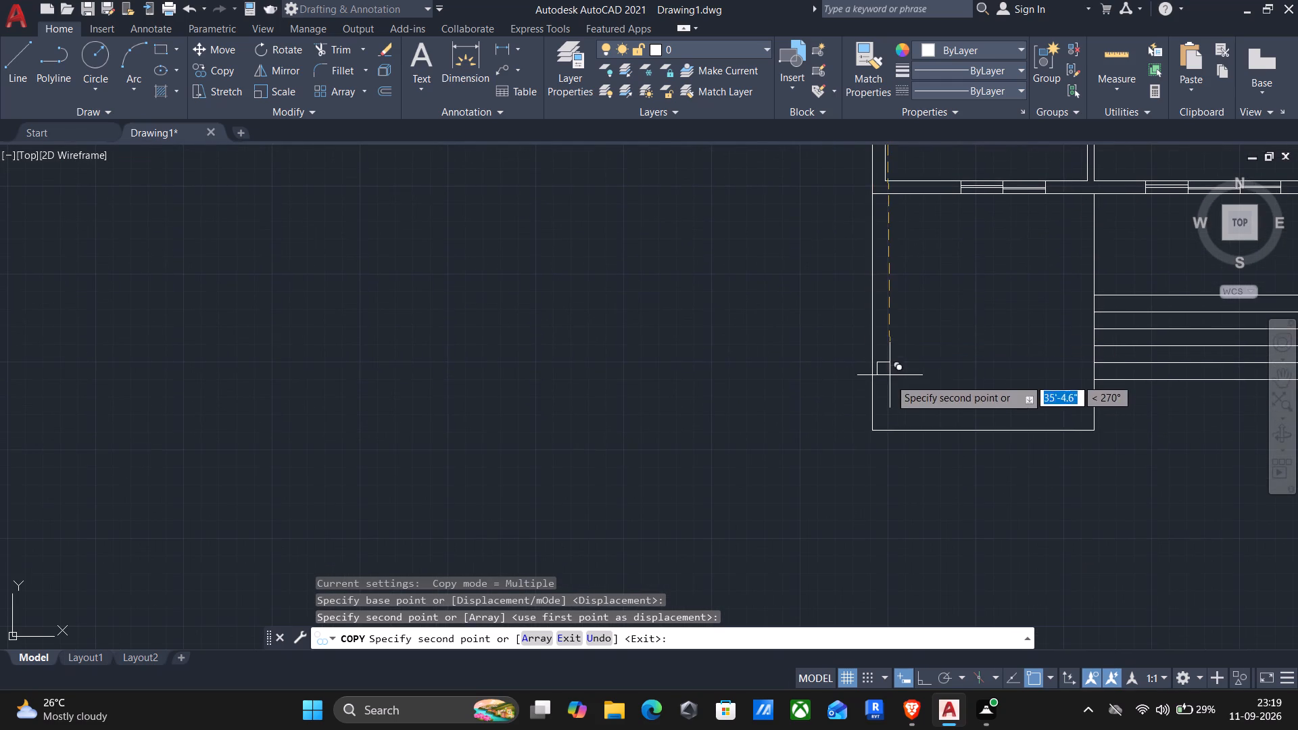
click(886, 431)
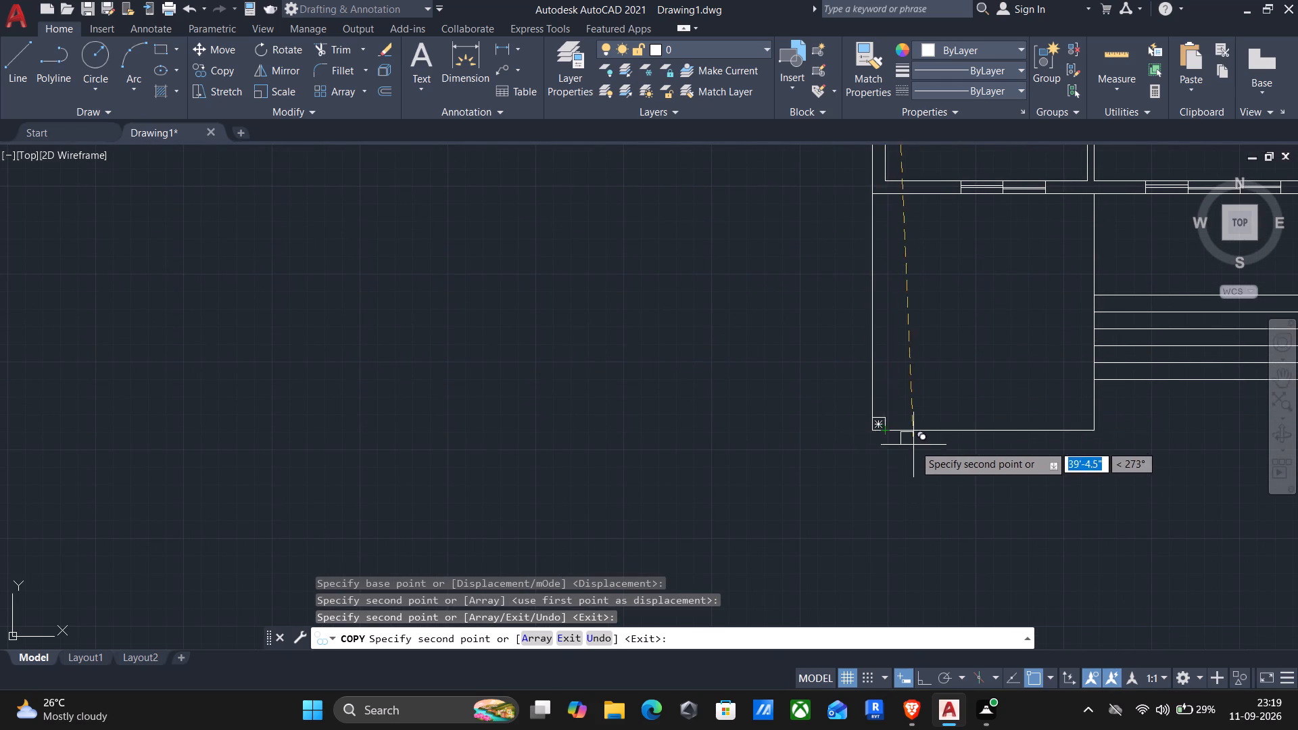
scroll(920, 446, down, 1)
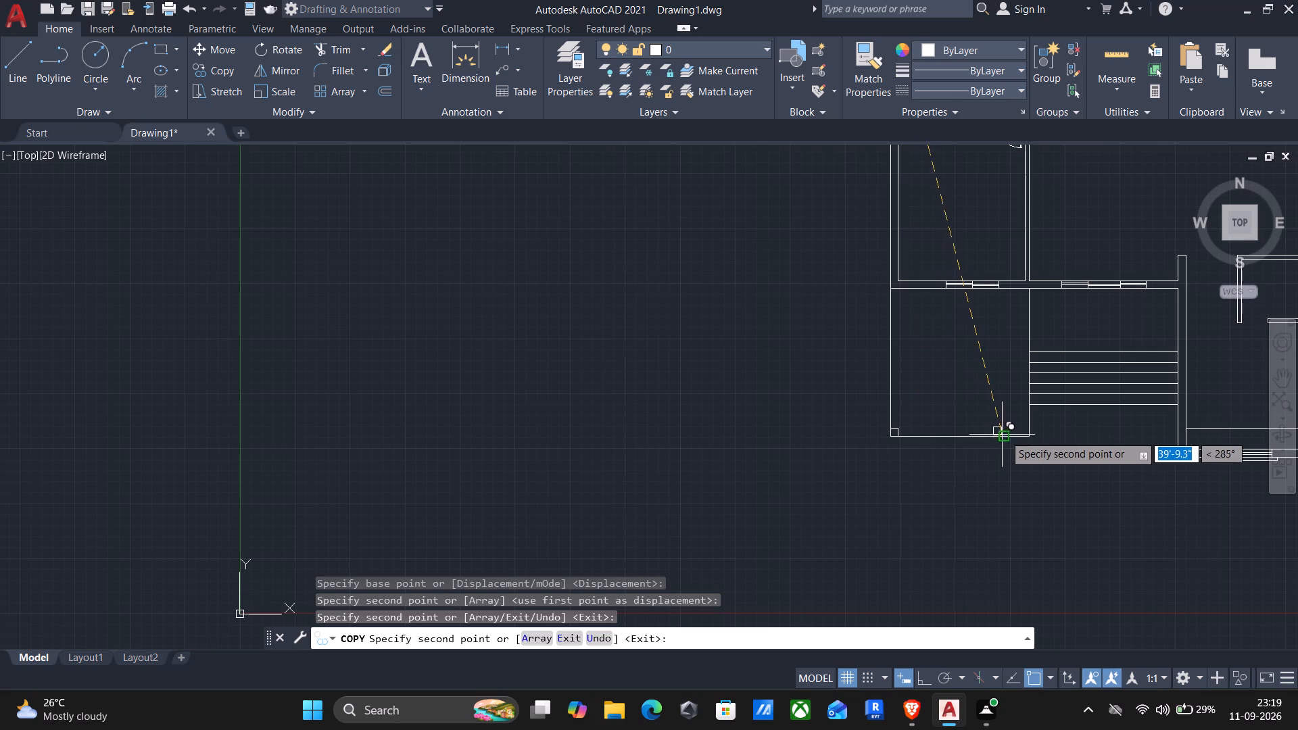
scroll(1029, 433, up, 2)
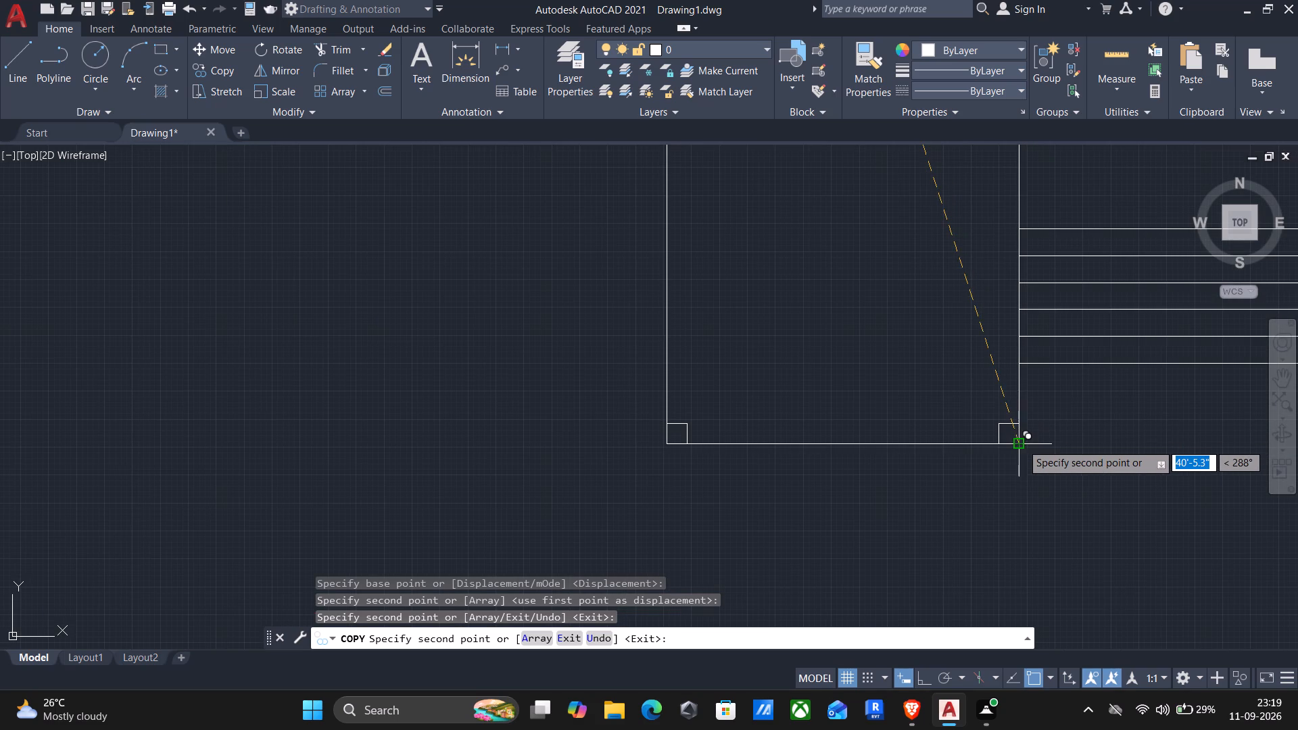
click(1021, 443)
scroll(1021, 443, down, 1)
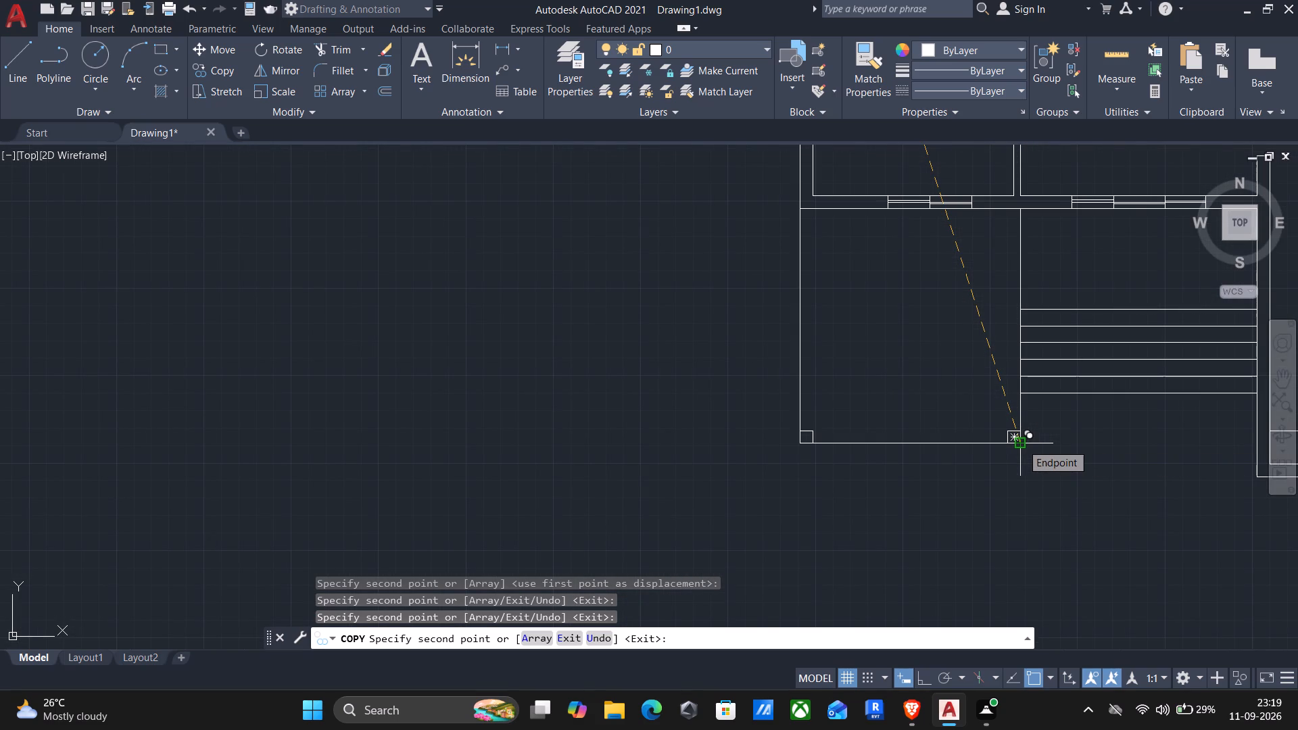
Place one more copy of the square outside the plan, left of the front area, and end the copying.
middle_drag(1005, 460, 891, 460)
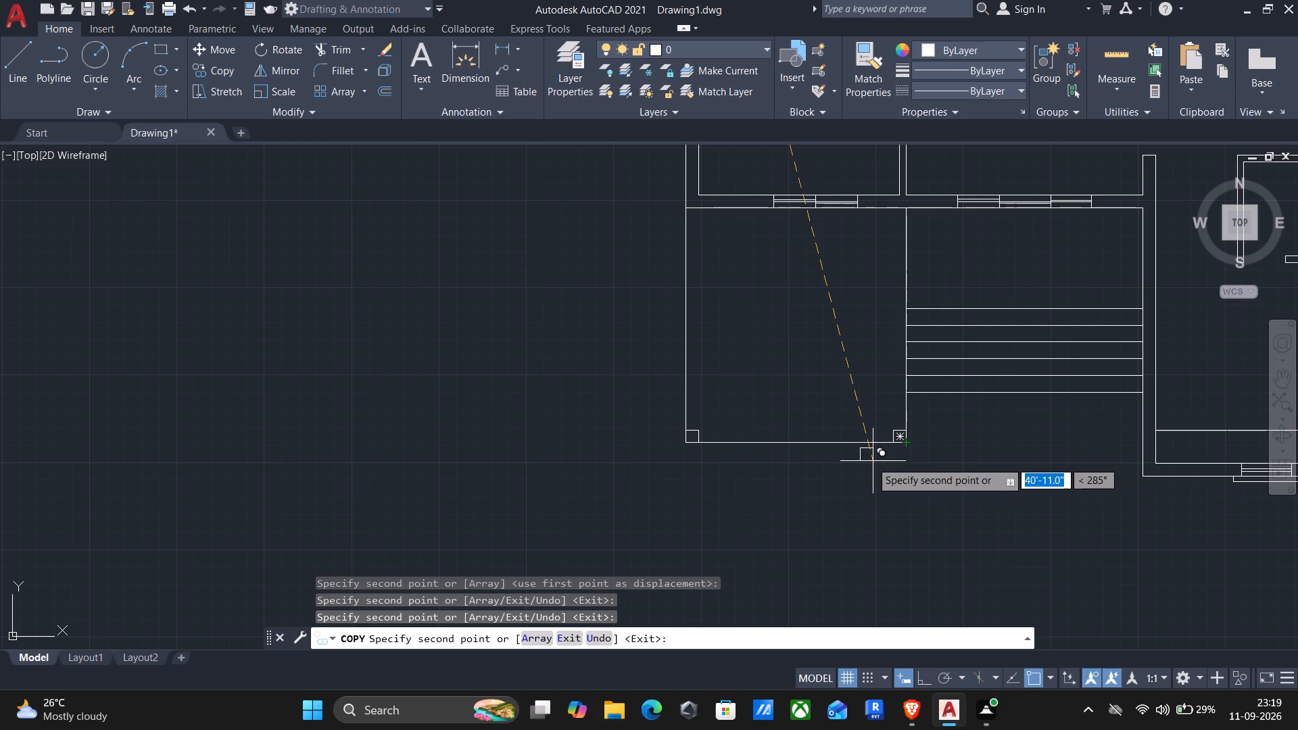
click(459, 374)
key(Escape)
Copy the 1' by 15" rectangle outside the plan by its lower-left corner onto the lower-left room's outer lower-left wall corner.
middle_drag(439, 312, 429, 314)
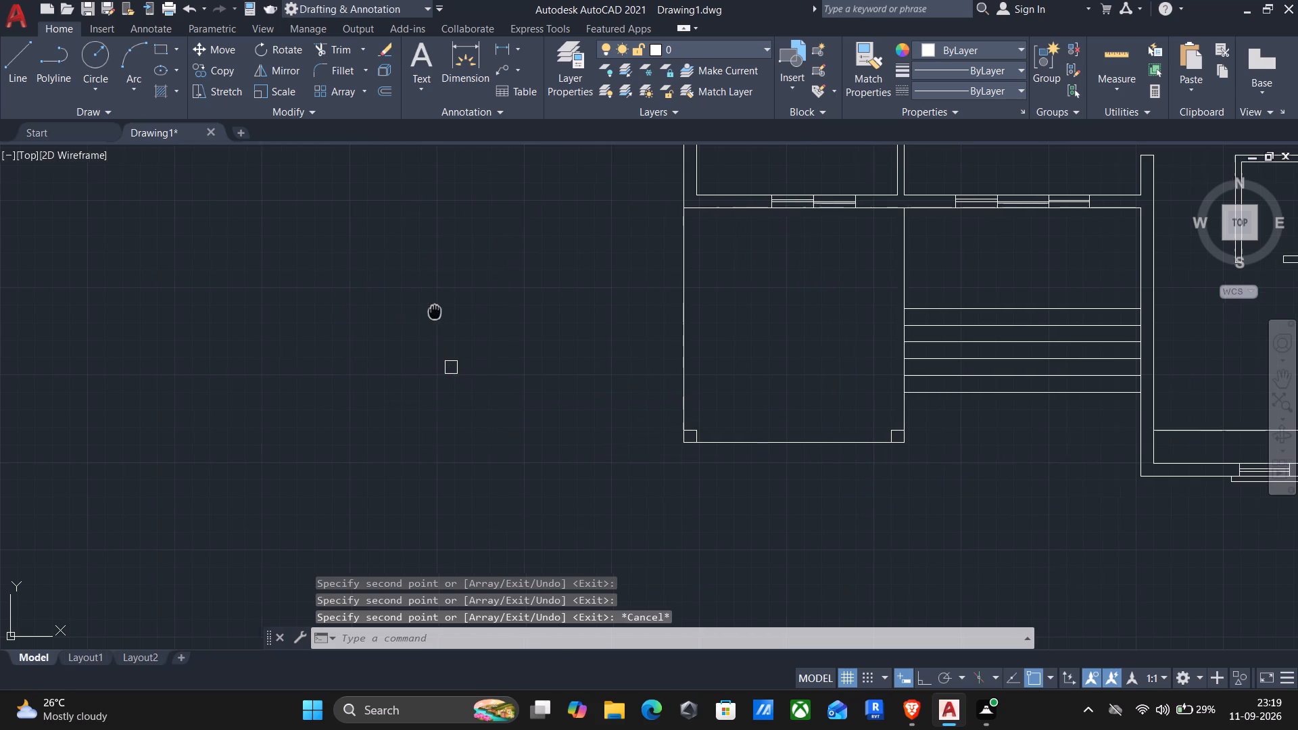
middle_drag(429, 314, 363, 547)
scroll(380, 403, down, 2)
click(366, 152)
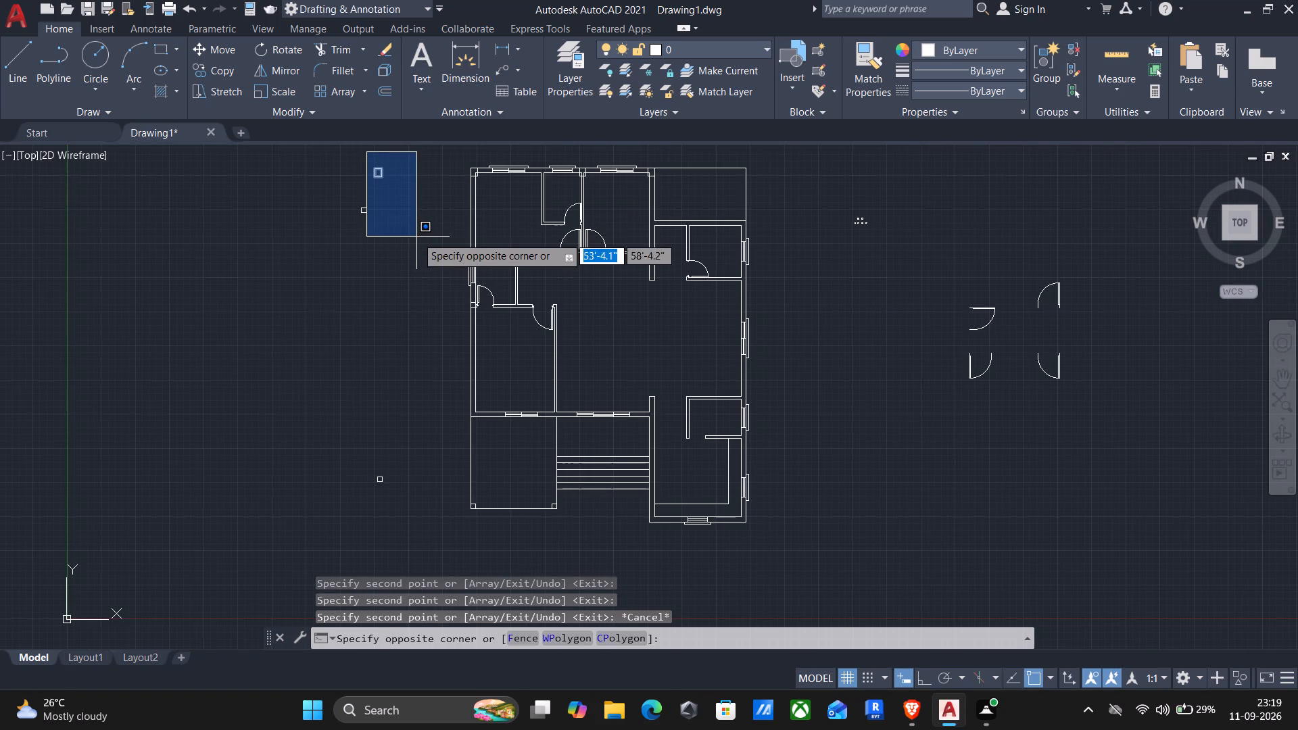
click(412, 199)
text(cp)
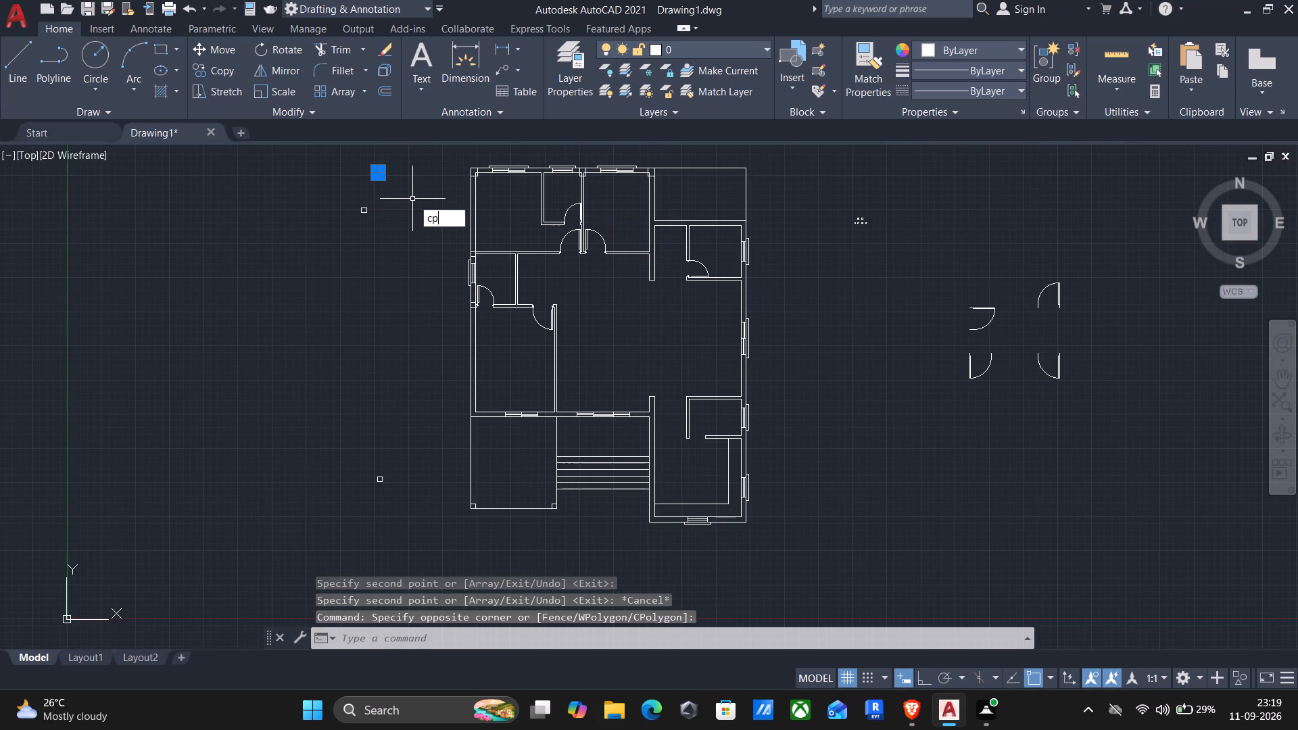
key(Return)
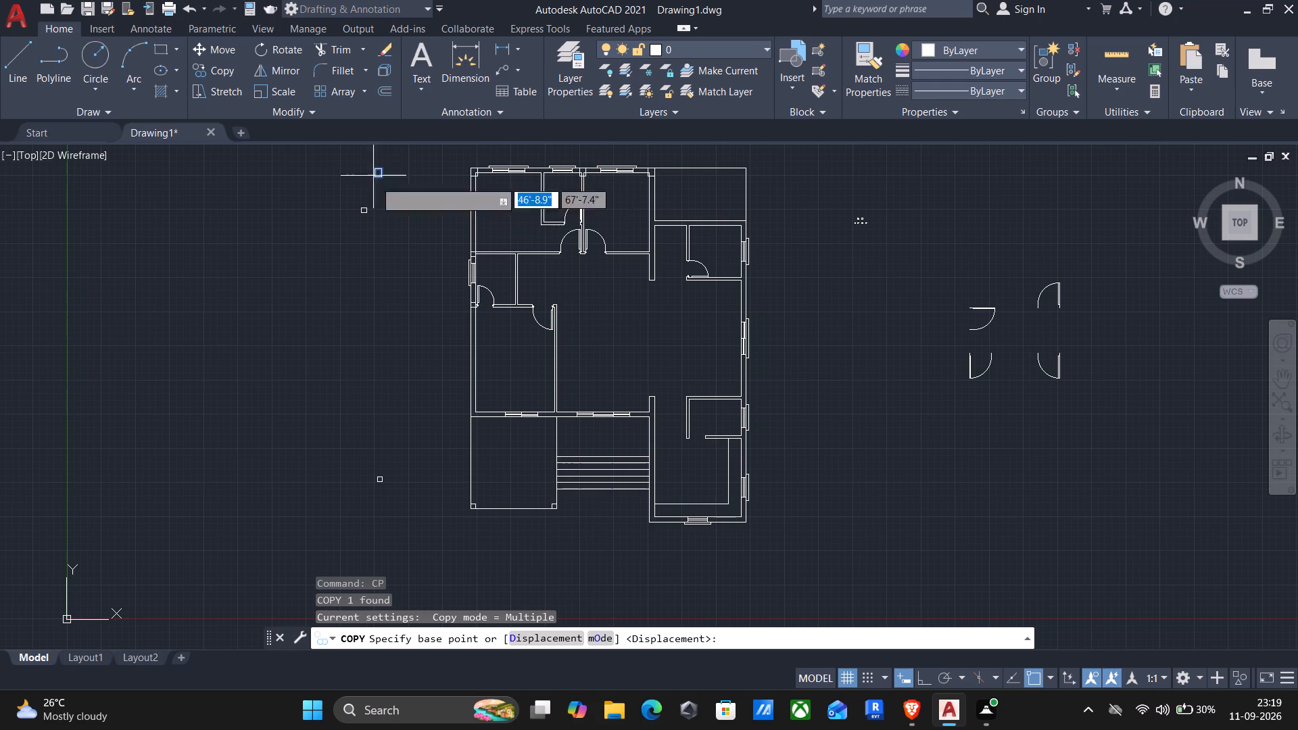
scroll(384, 193, up, 2)
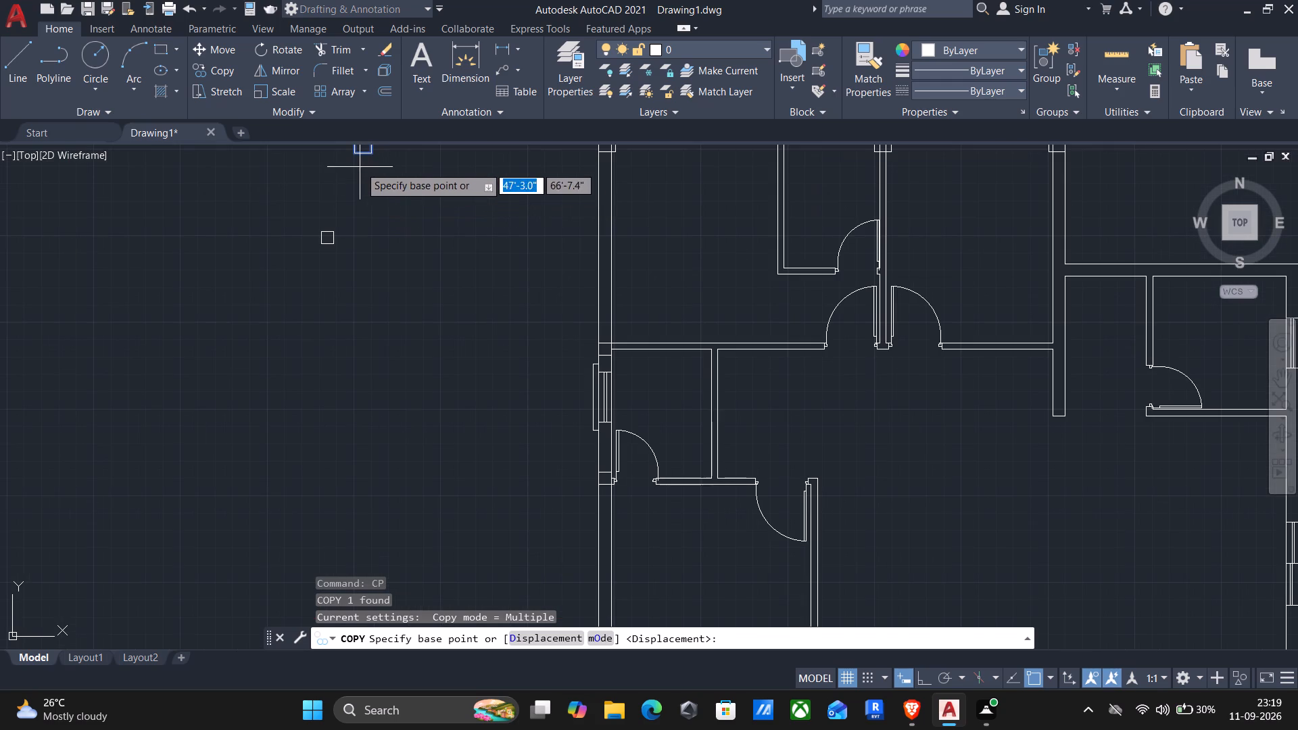
click(354, 157)
middle_drag(592, 491, 612, 253)
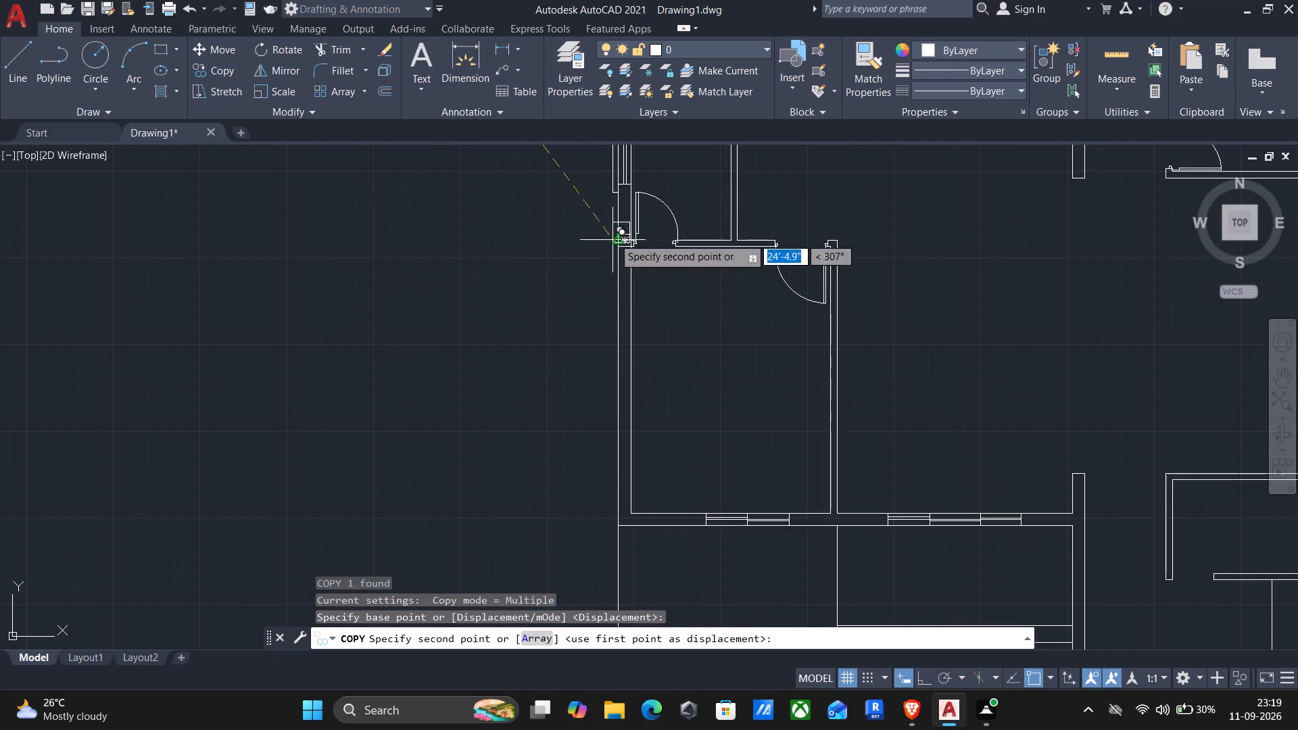
scroll(616, 542, up, 2)
click(612, 502)
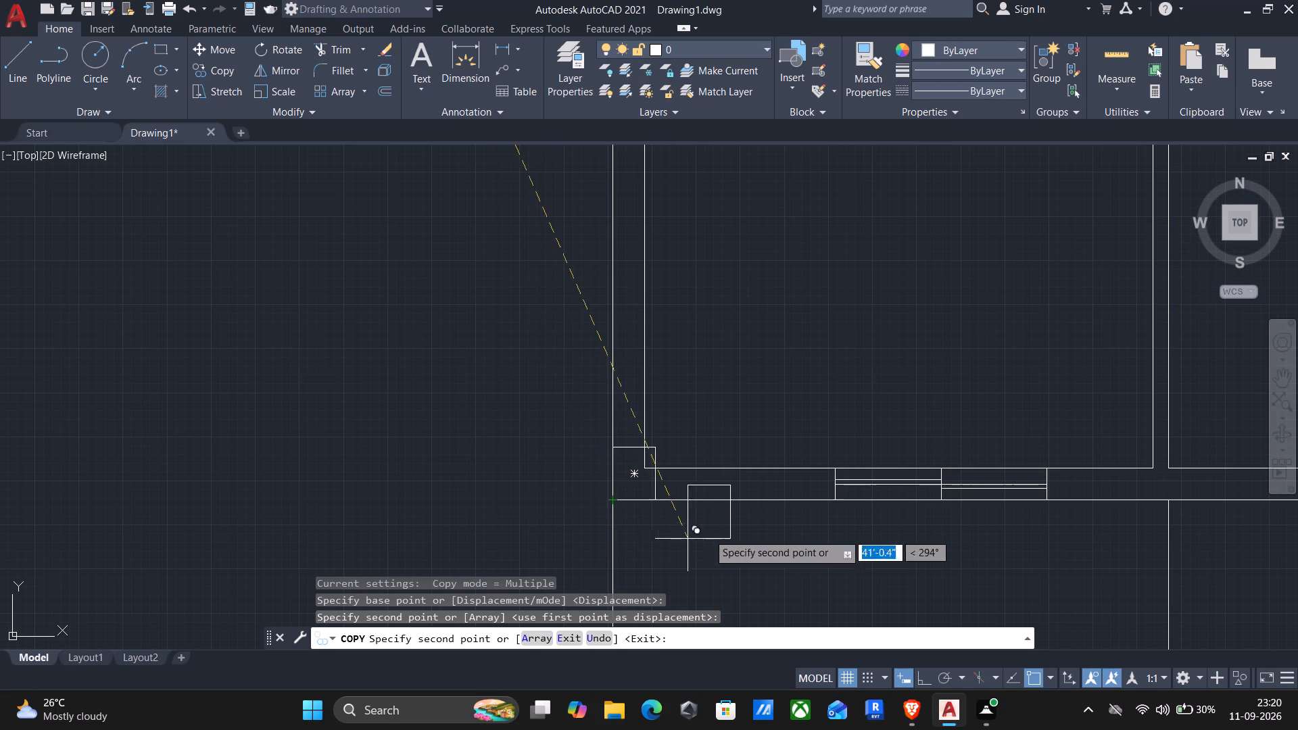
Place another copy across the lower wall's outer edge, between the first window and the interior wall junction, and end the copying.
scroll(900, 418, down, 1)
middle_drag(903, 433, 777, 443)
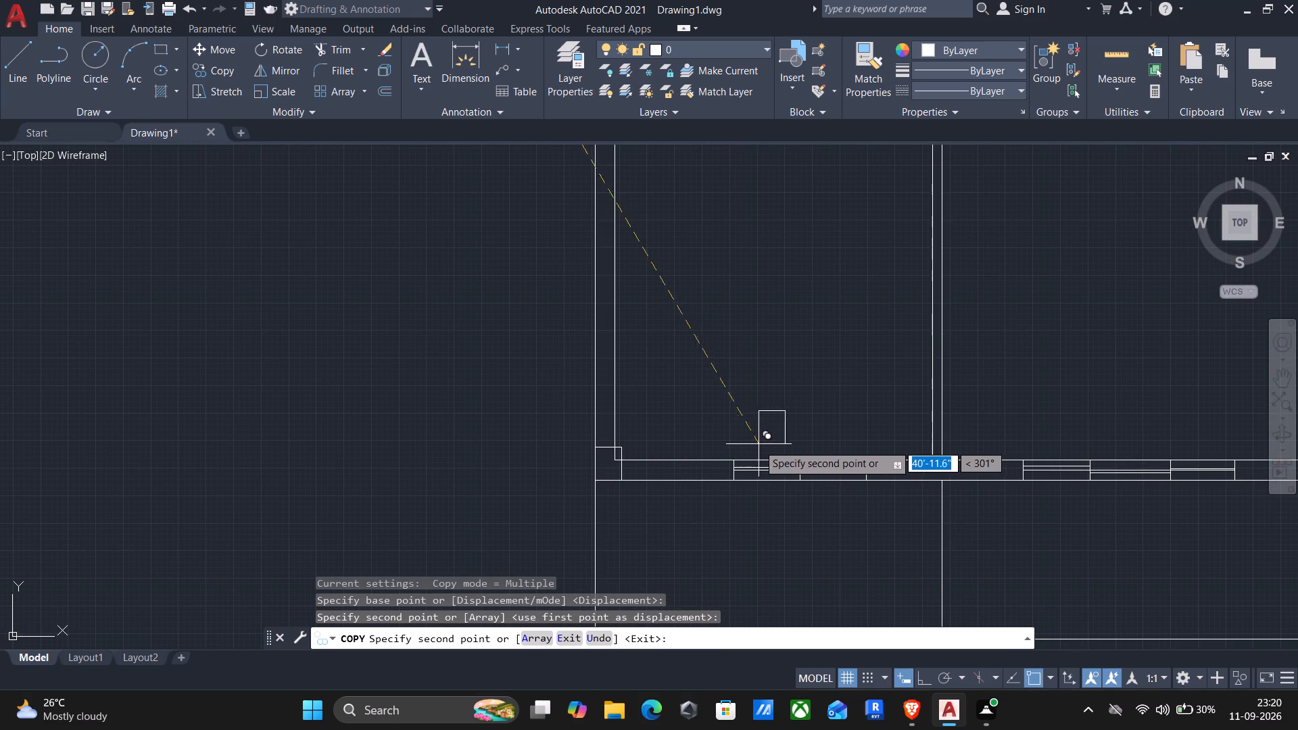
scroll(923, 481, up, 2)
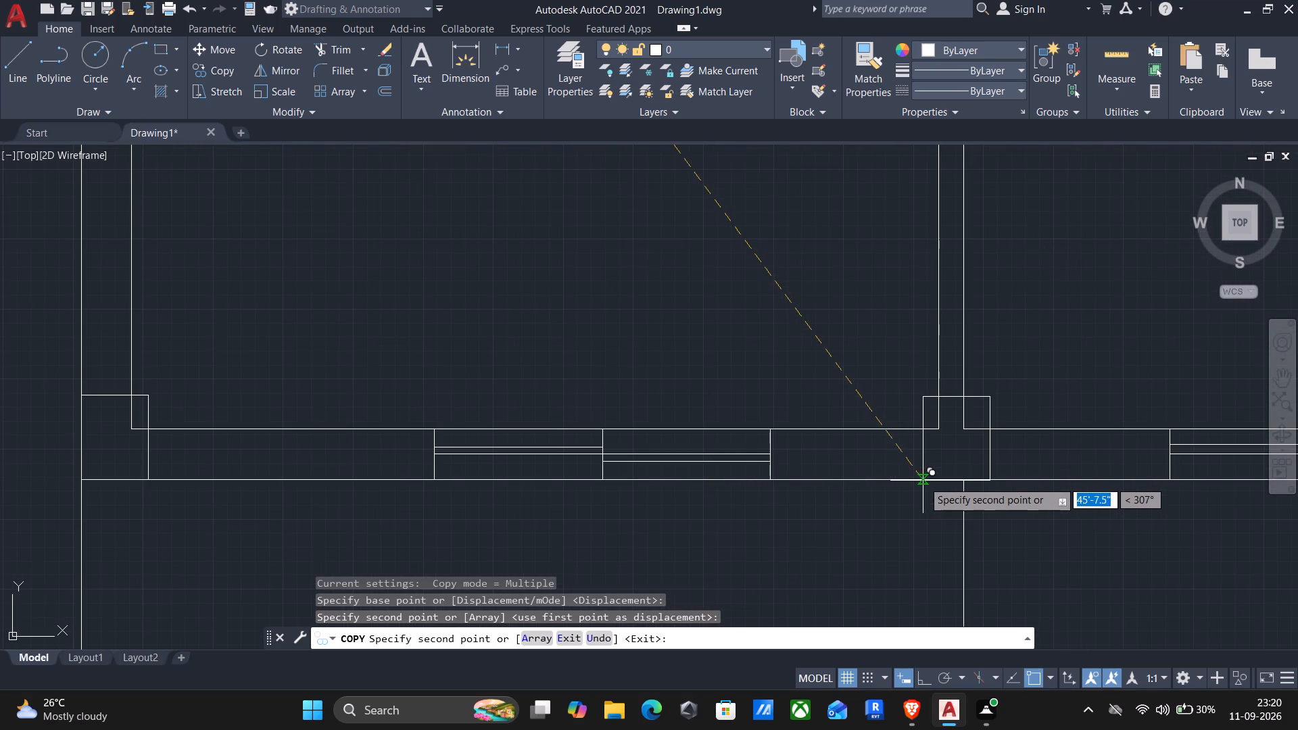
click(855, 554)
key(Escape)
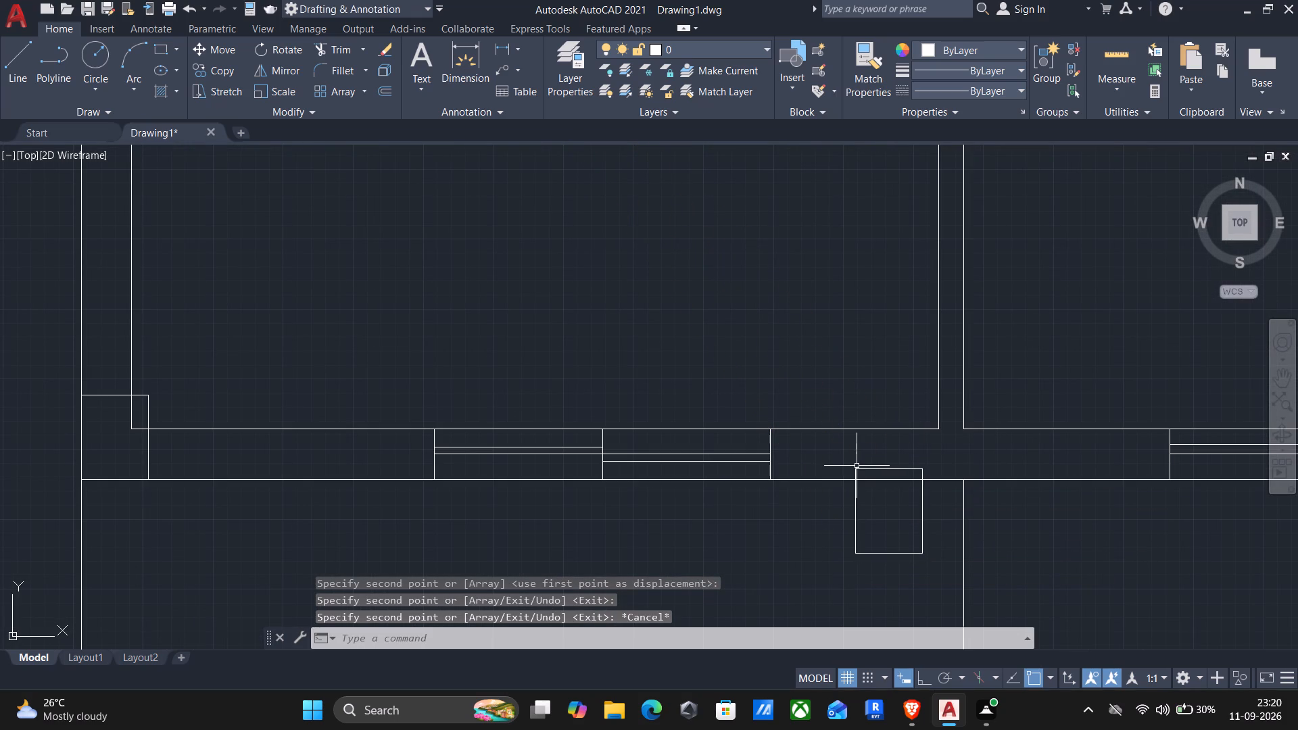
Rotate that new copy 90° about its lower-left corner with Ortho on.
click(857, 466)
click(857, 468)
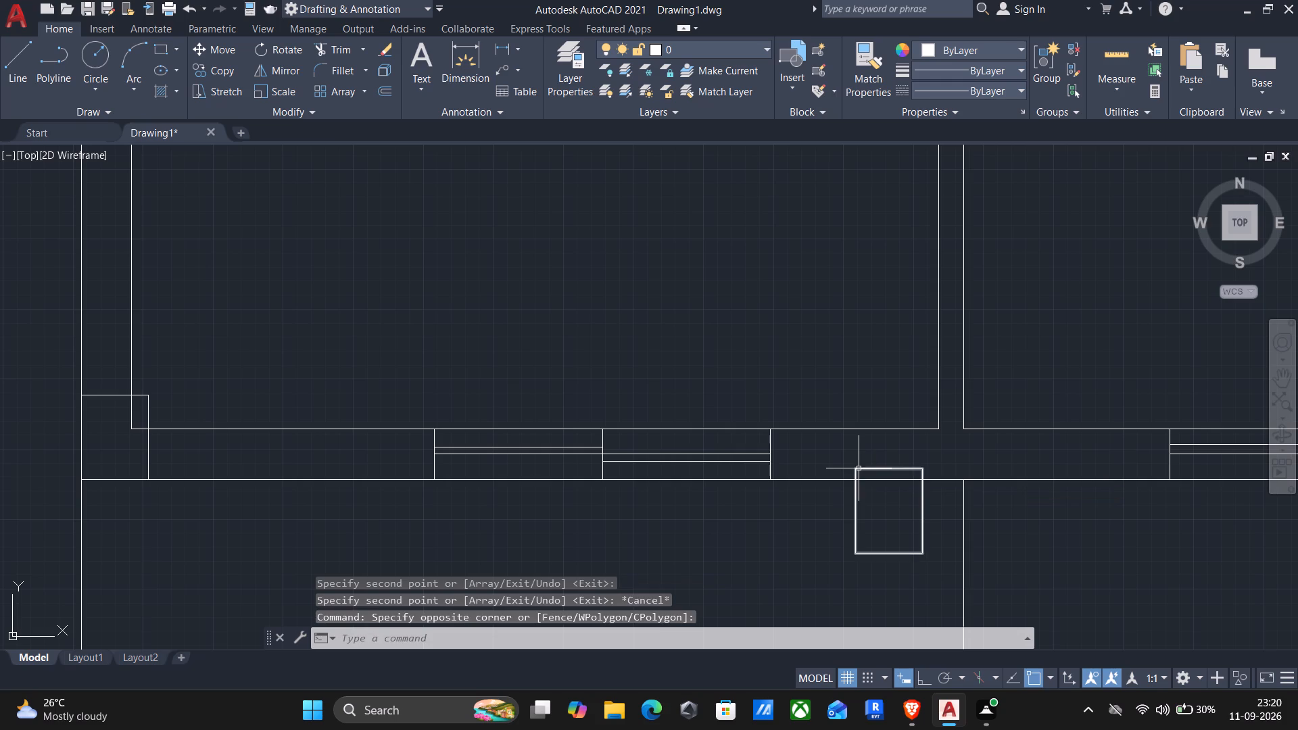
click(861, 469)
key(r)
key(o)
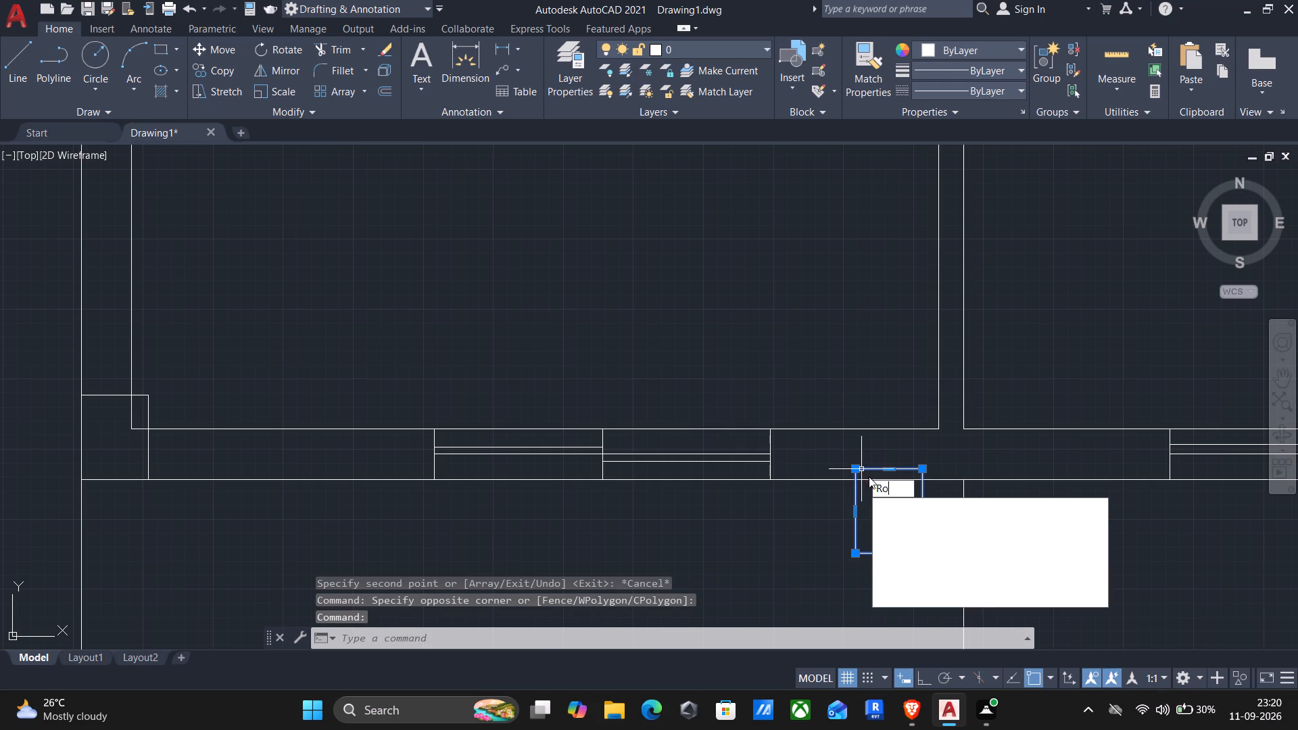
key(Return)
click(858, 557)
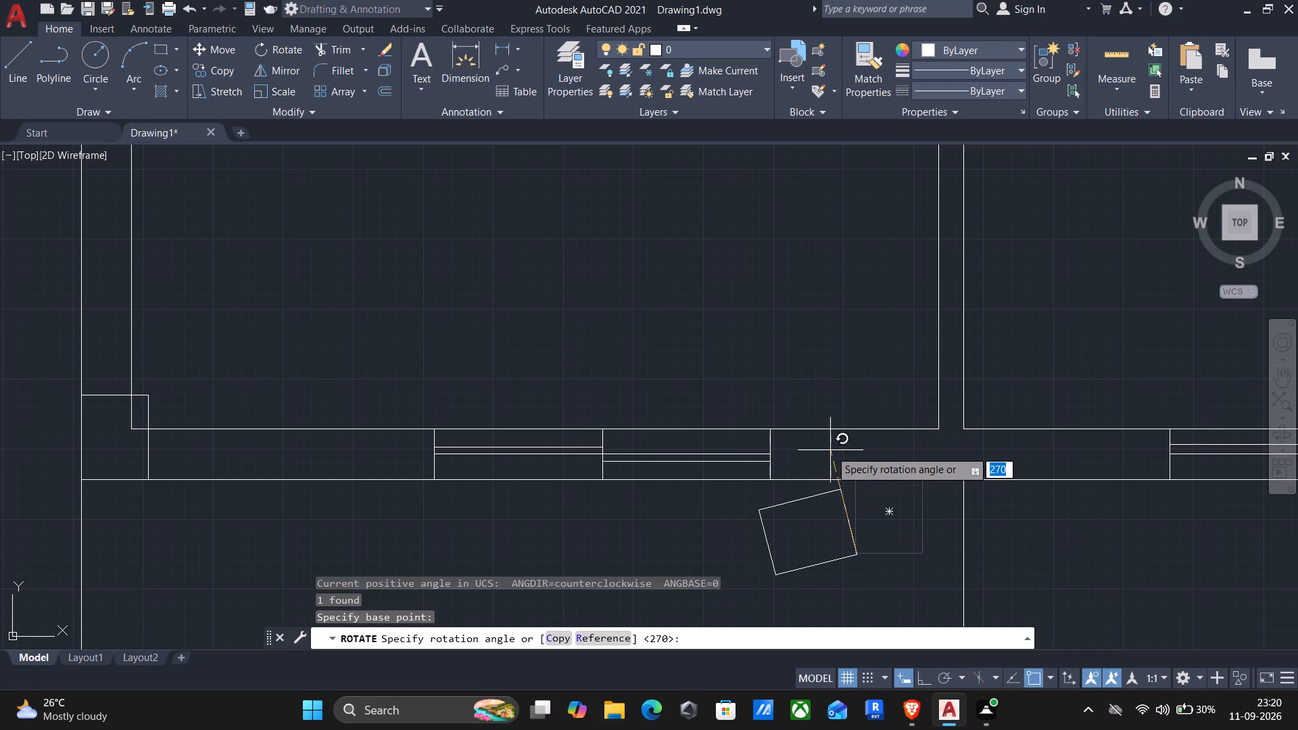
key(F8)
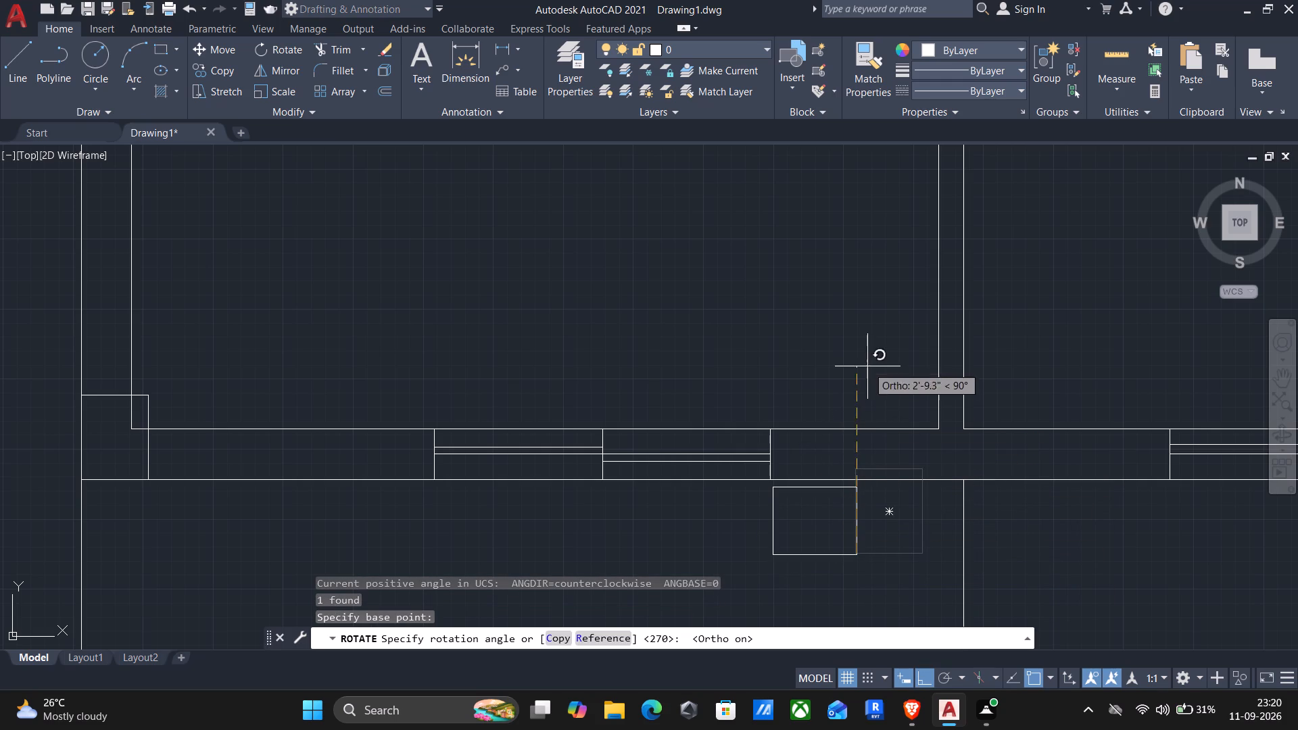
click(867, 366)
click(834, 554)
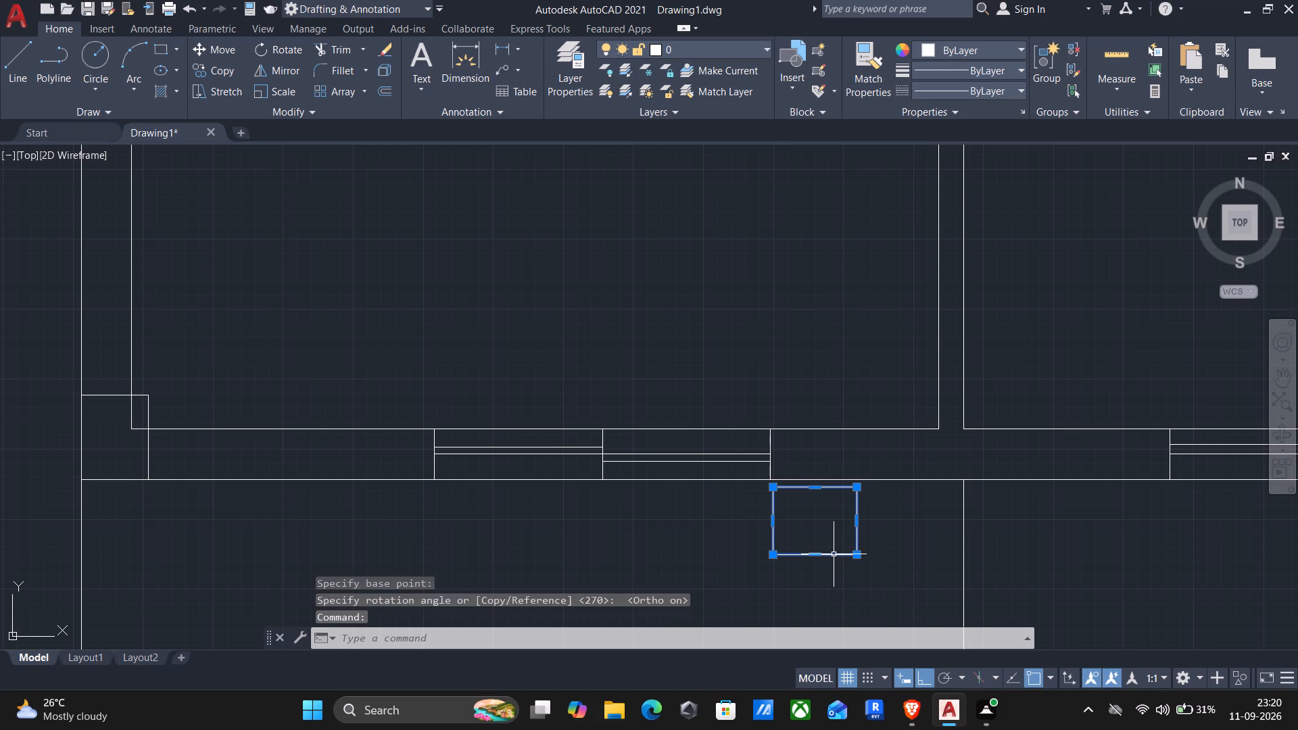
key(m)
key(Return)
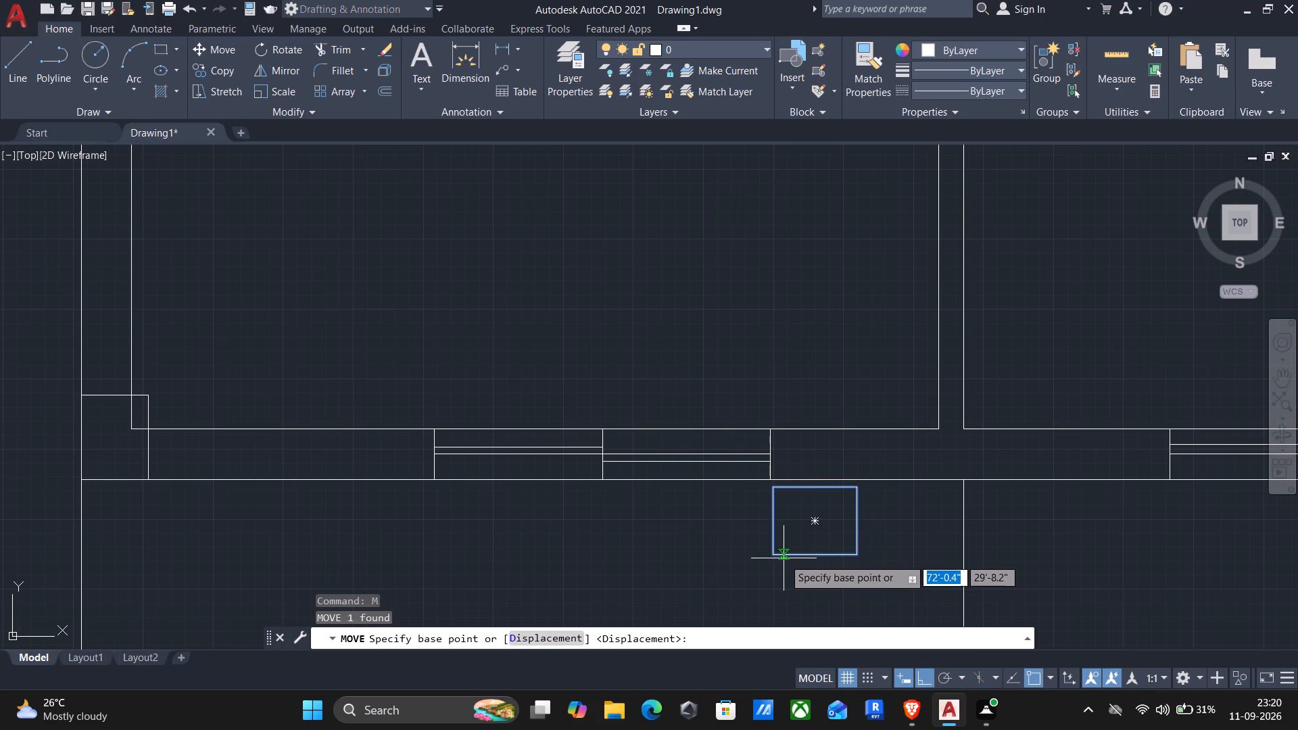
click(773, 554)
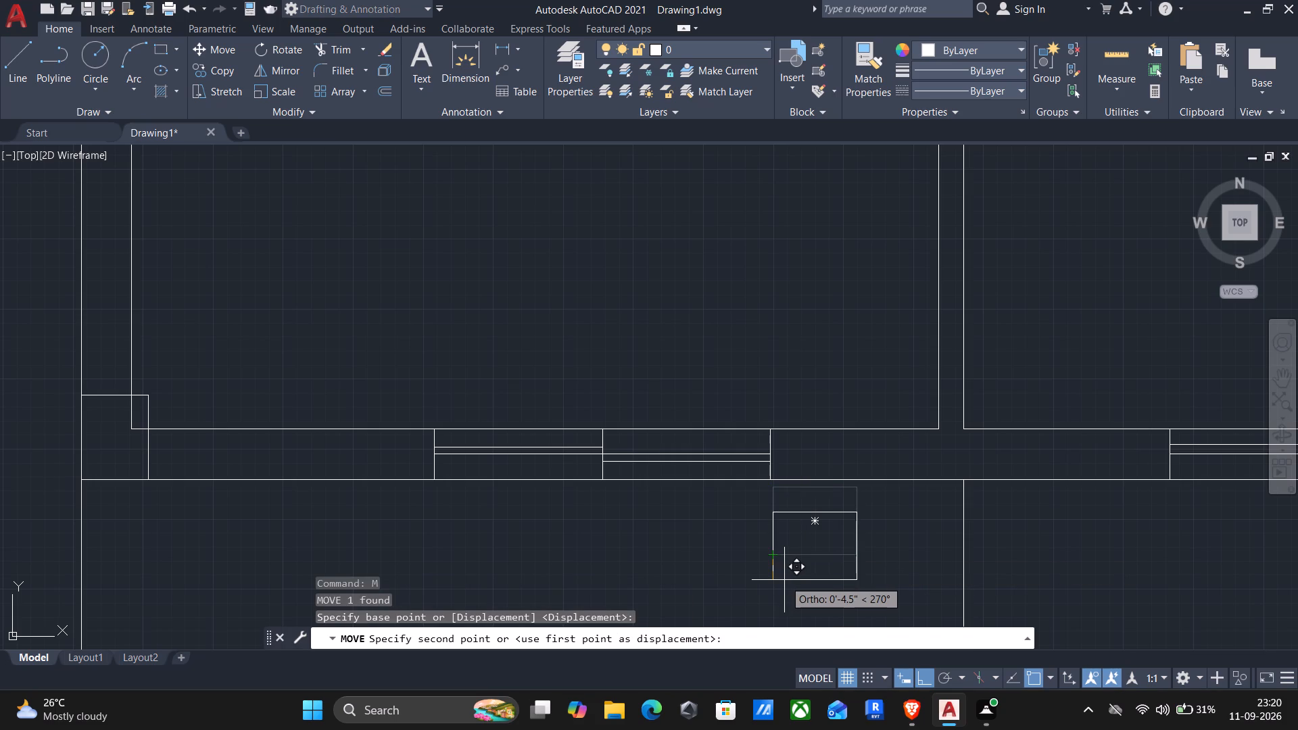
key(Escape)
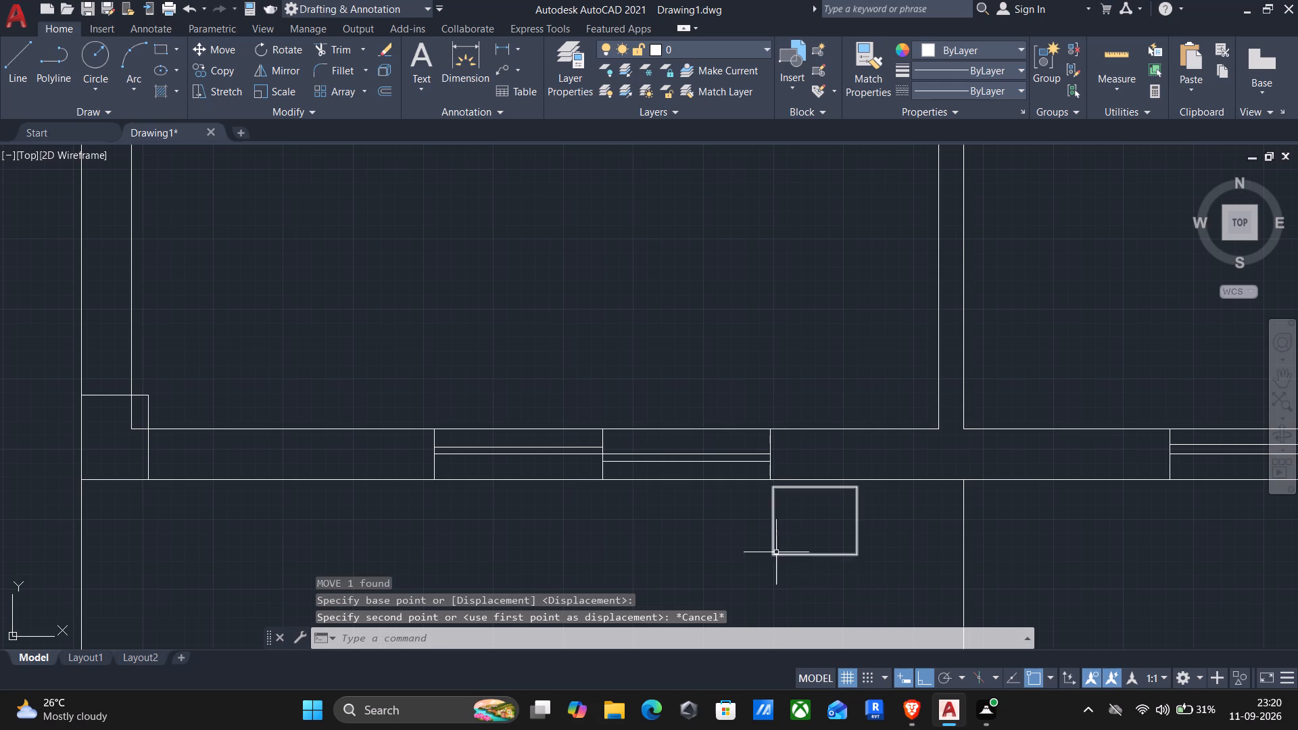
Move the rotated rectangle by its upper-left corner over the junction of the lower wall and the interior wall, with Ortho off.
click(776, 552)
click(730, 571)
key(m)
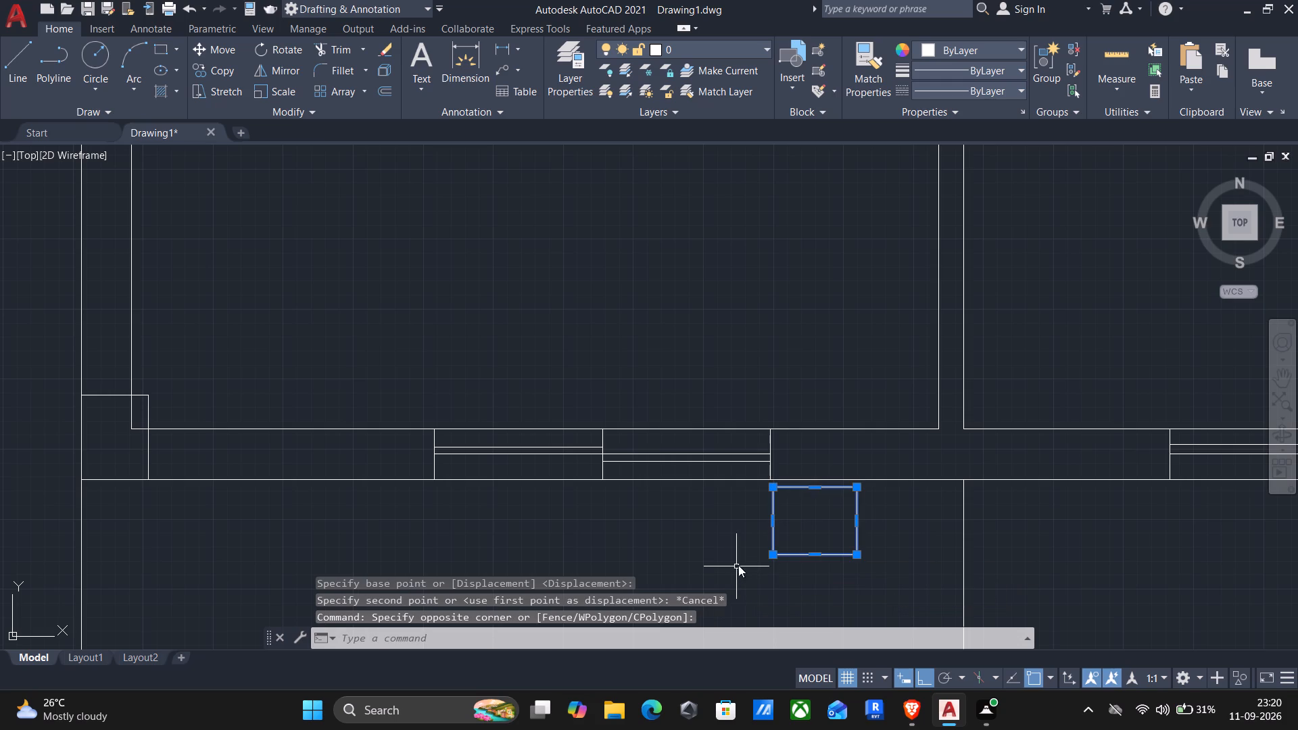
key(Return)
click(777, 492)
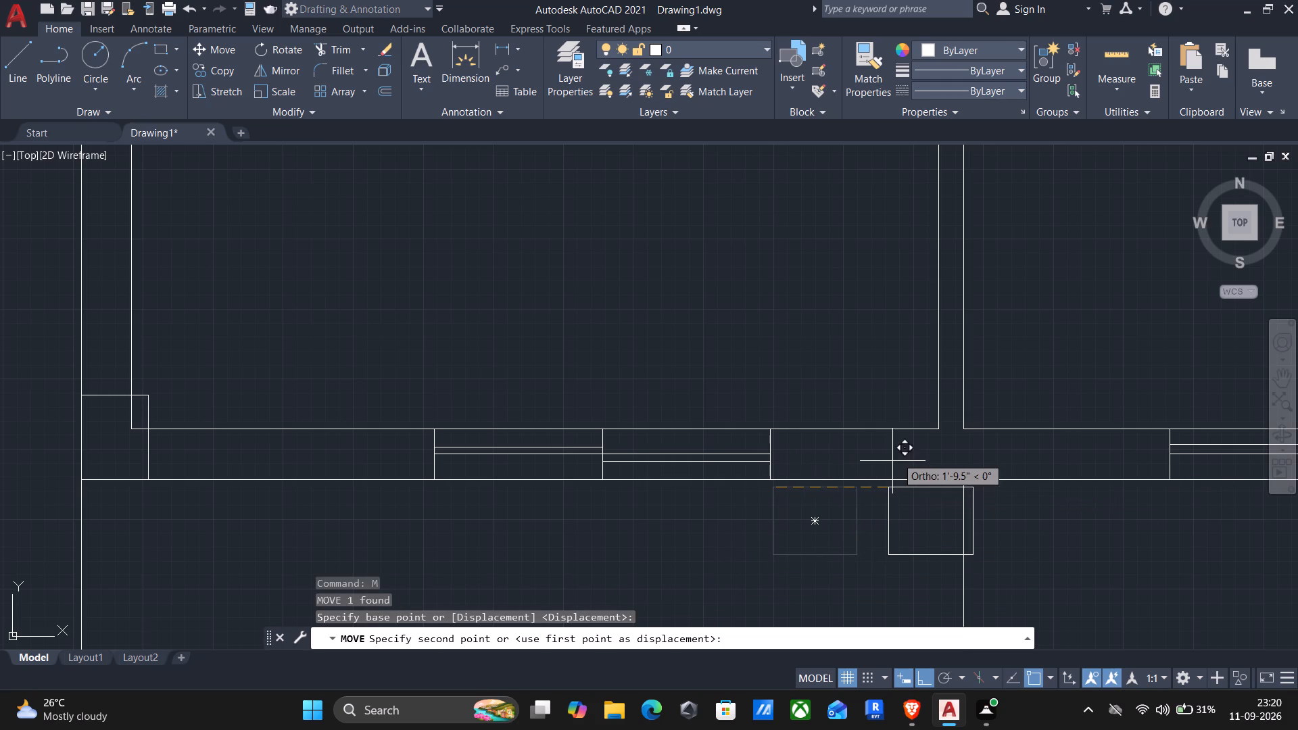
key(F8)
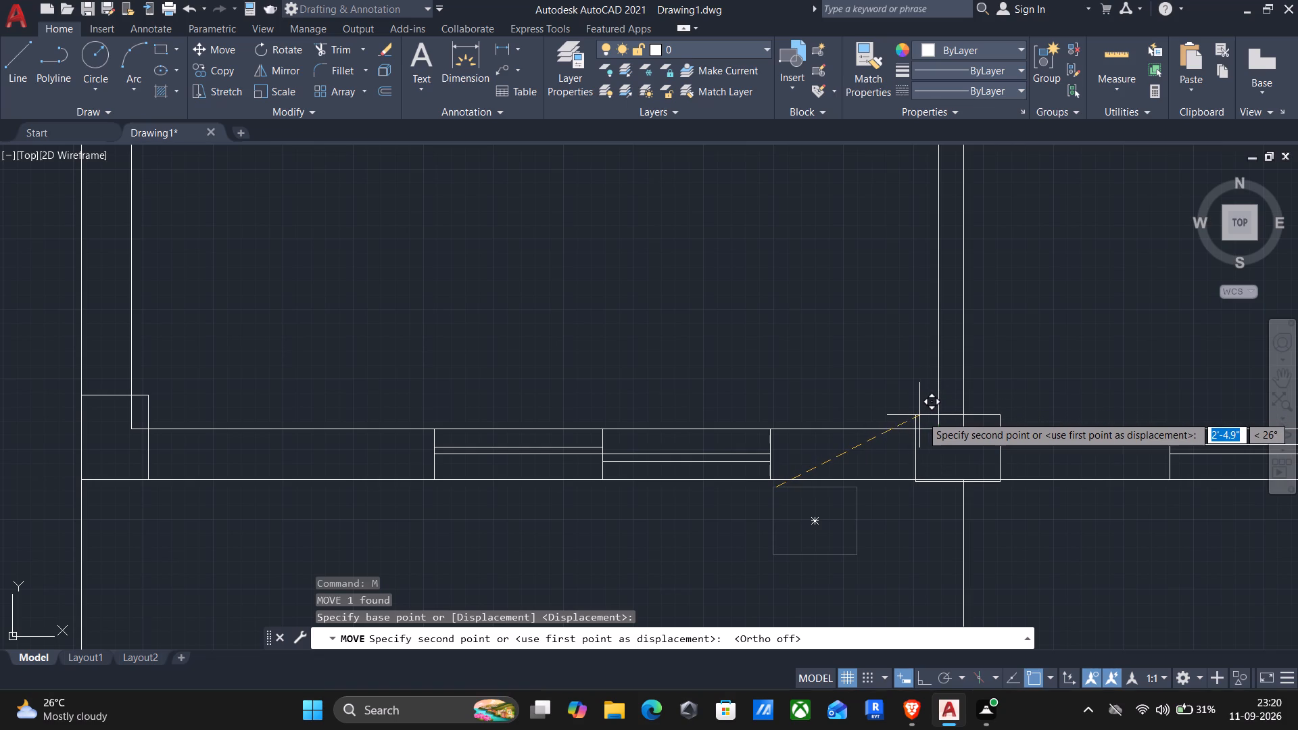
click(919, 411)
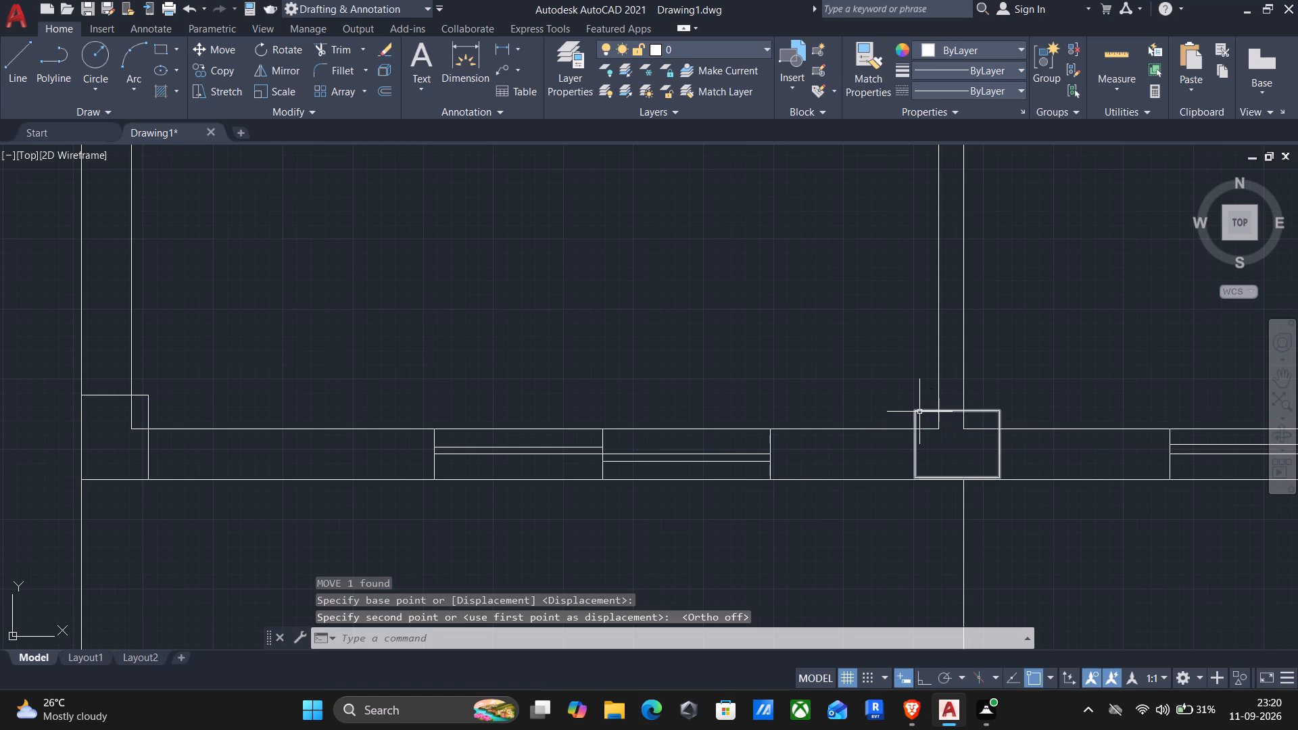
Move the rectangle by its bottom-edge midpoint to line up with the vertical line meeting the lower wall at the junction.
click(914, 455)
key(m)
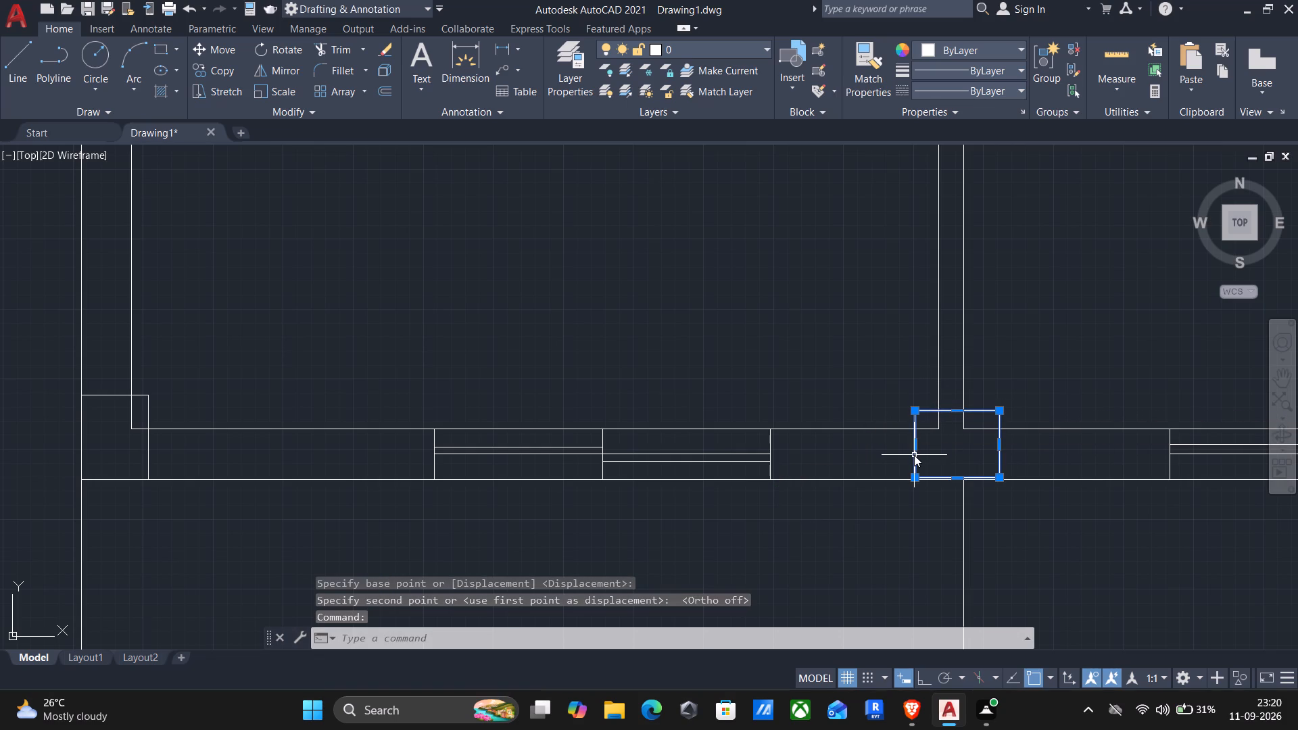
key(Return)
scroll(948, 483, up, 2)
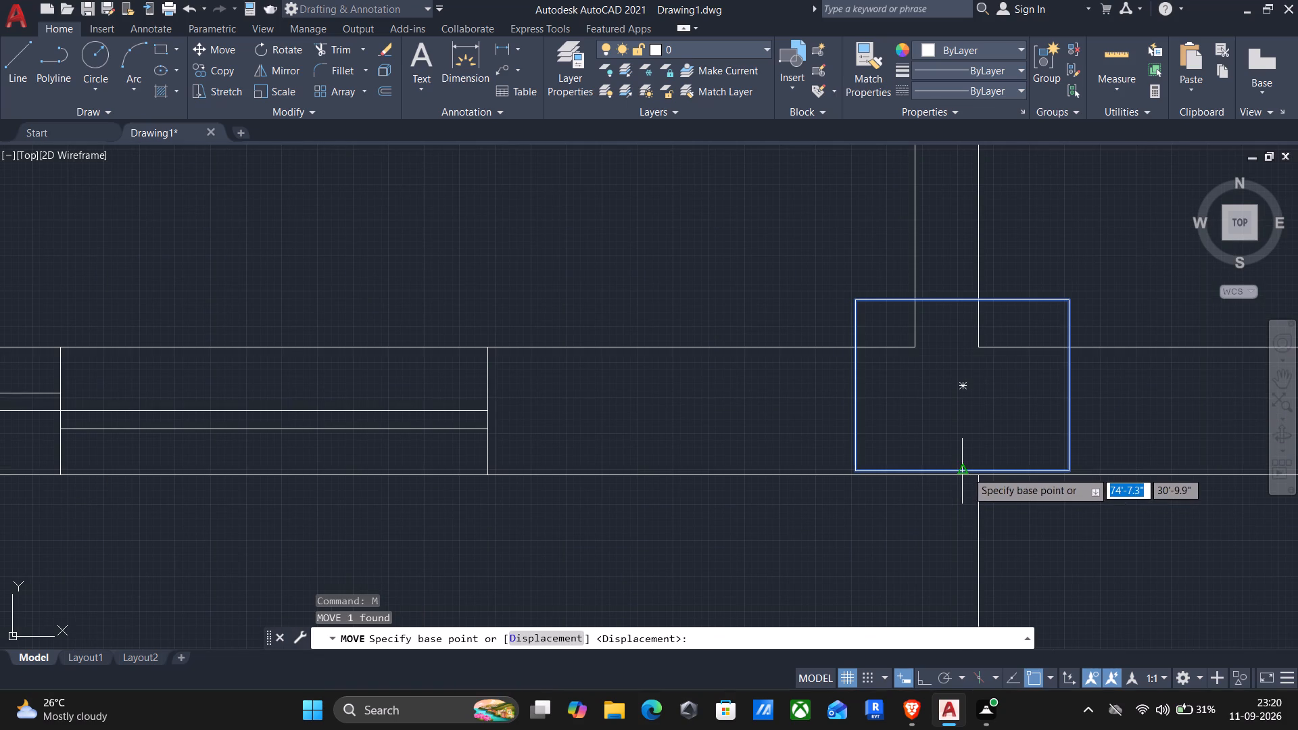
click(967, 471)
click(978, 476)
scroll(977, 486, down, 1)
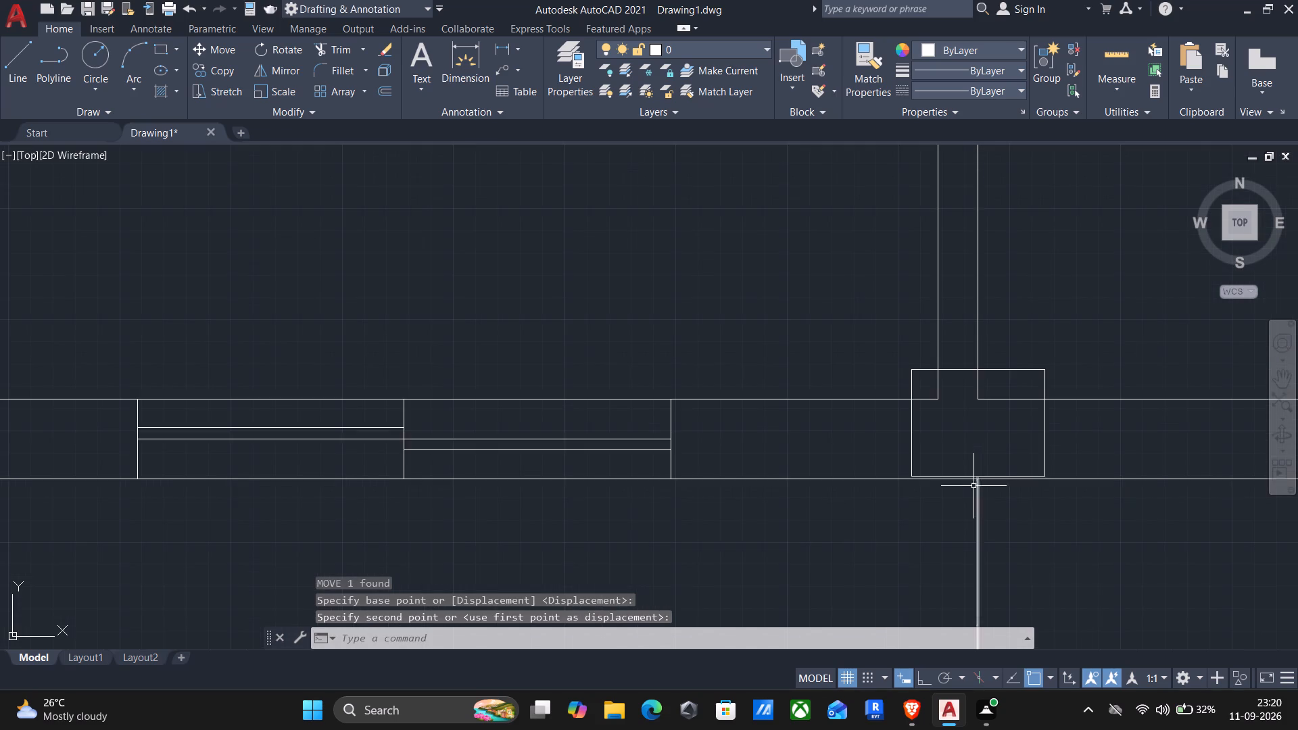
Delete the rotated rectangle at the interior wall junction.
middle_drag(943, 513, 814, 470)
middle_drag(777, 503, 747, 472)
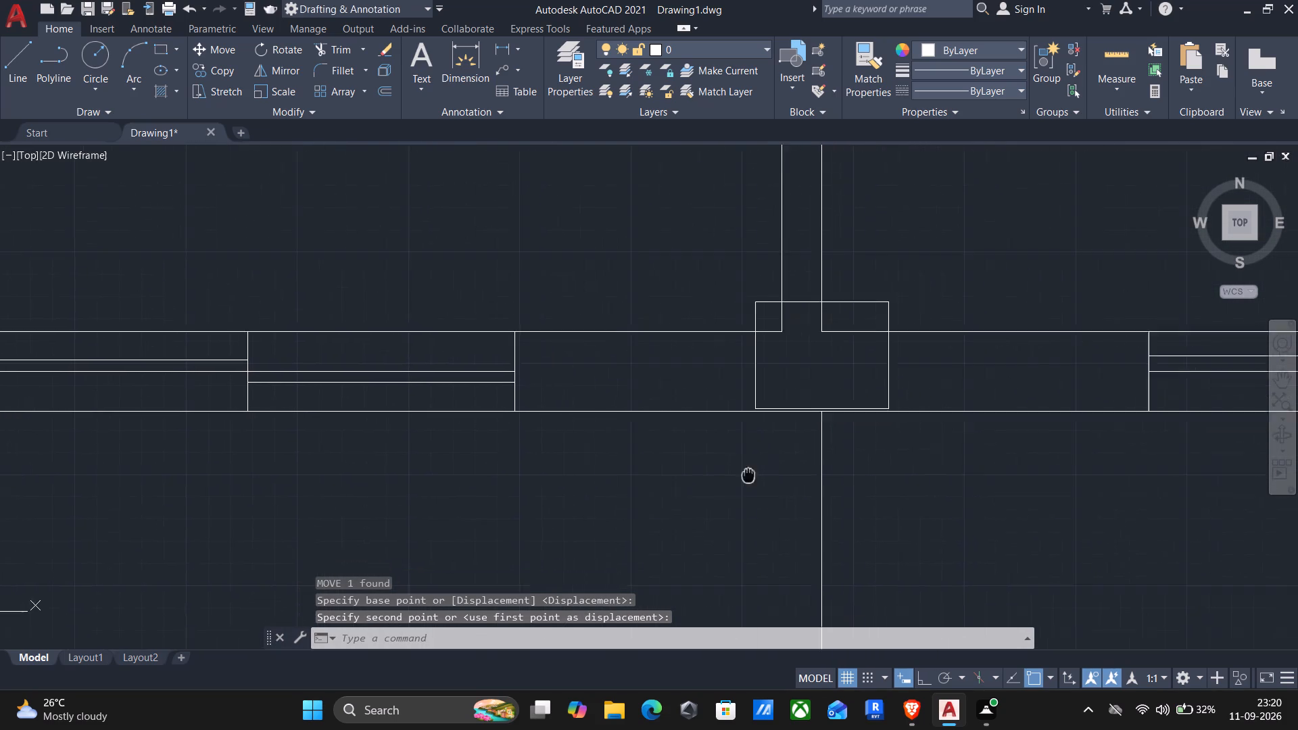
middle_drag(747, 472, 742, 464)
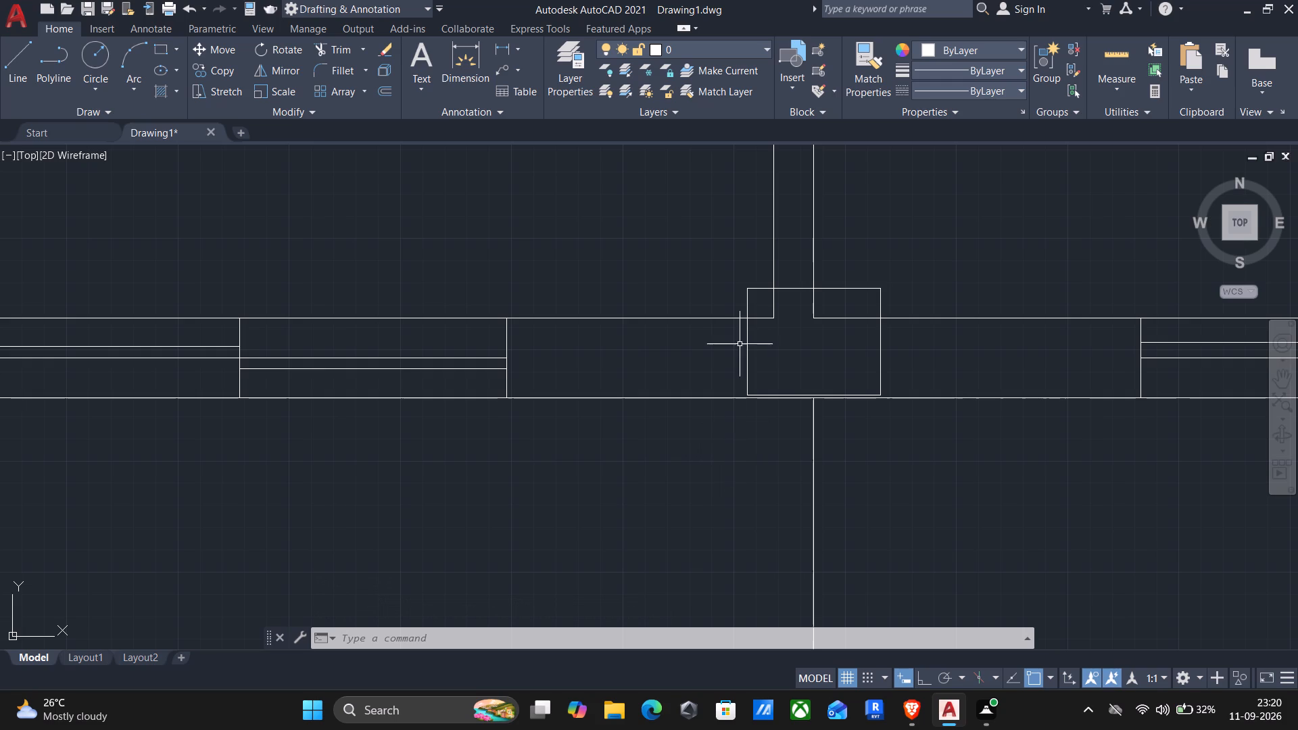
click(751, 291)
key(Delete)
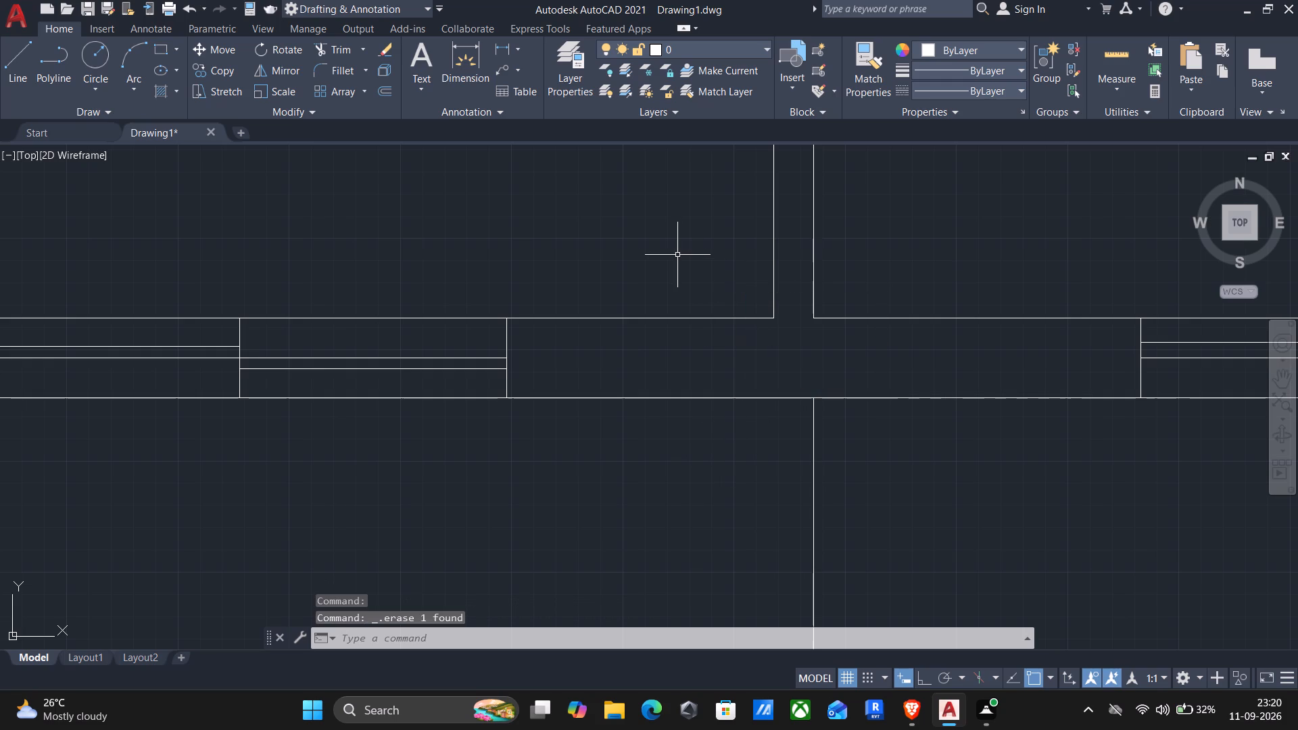
Draw a 9" by 1' rectangle inside the lower-left room, near the interior wall junction.
key(r)
key(e)
key(c)
key(Return)
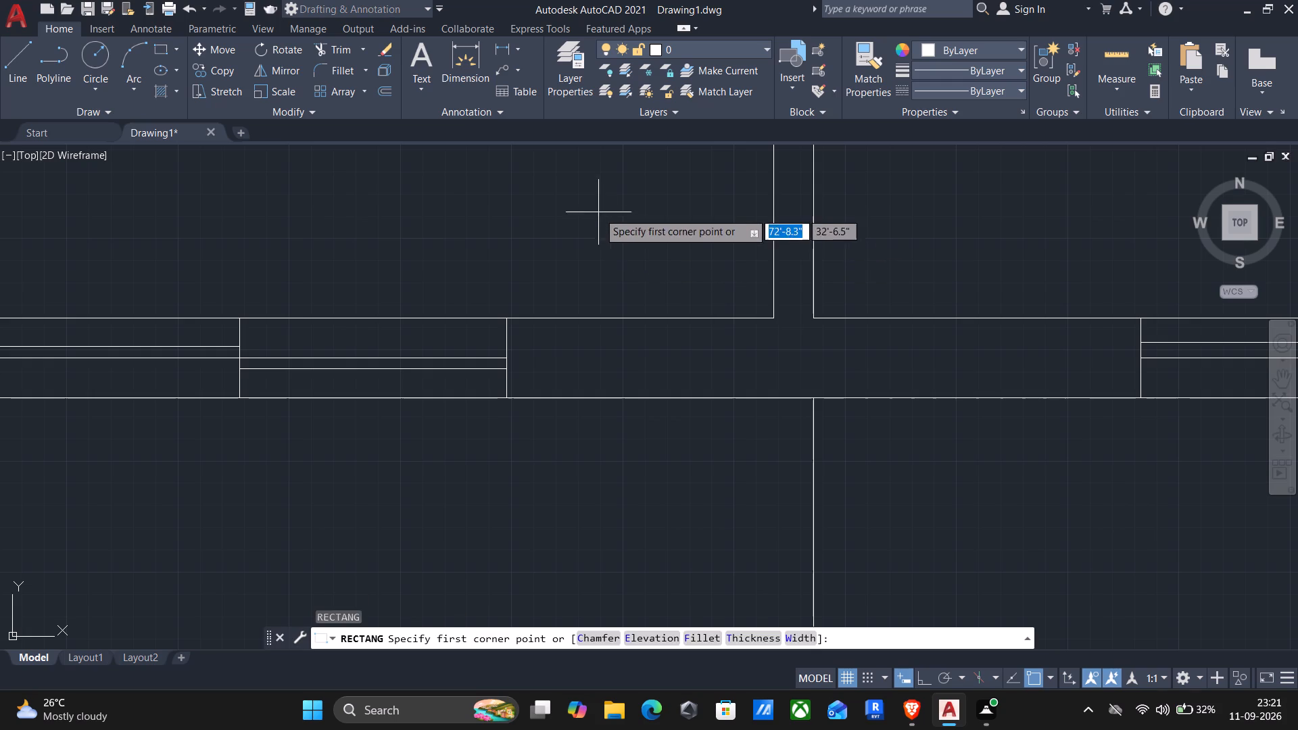
click(586, 196)
key(9)
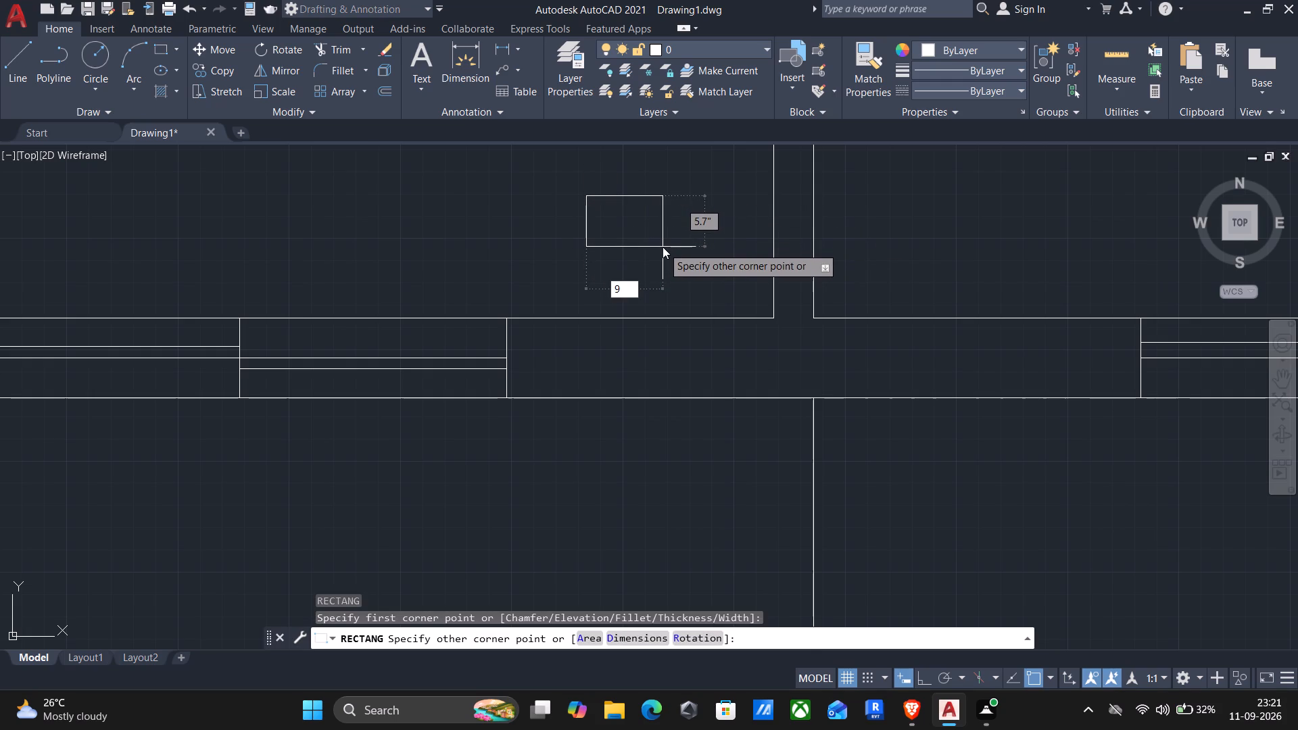
text(",1')
key(Return)
Rotate the new rectangle to 270° about its lower-left corner with Ortho on, so its long side runs horizontally.
middle_drag(582, 261, 523, 343)
click(508, 150)
click(685, 327)
text(ro)
key(Return)
click(525, 276)
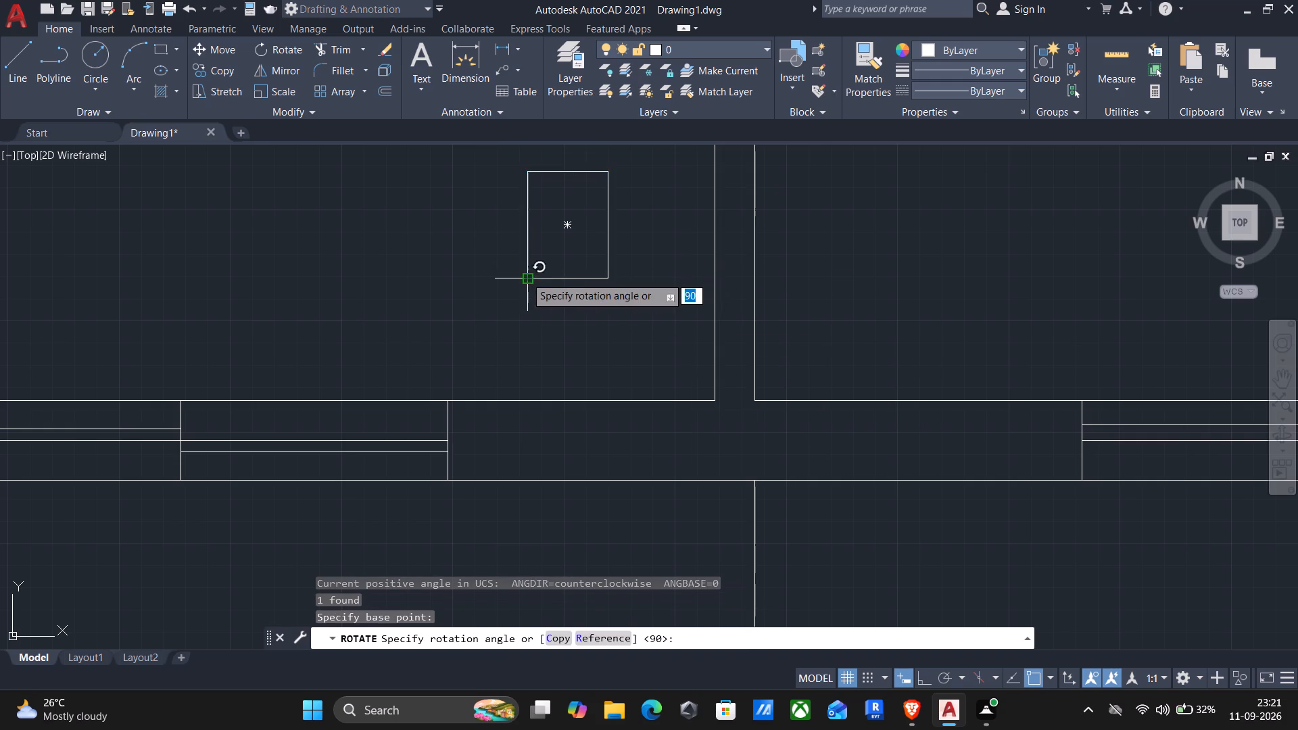
key(F8)
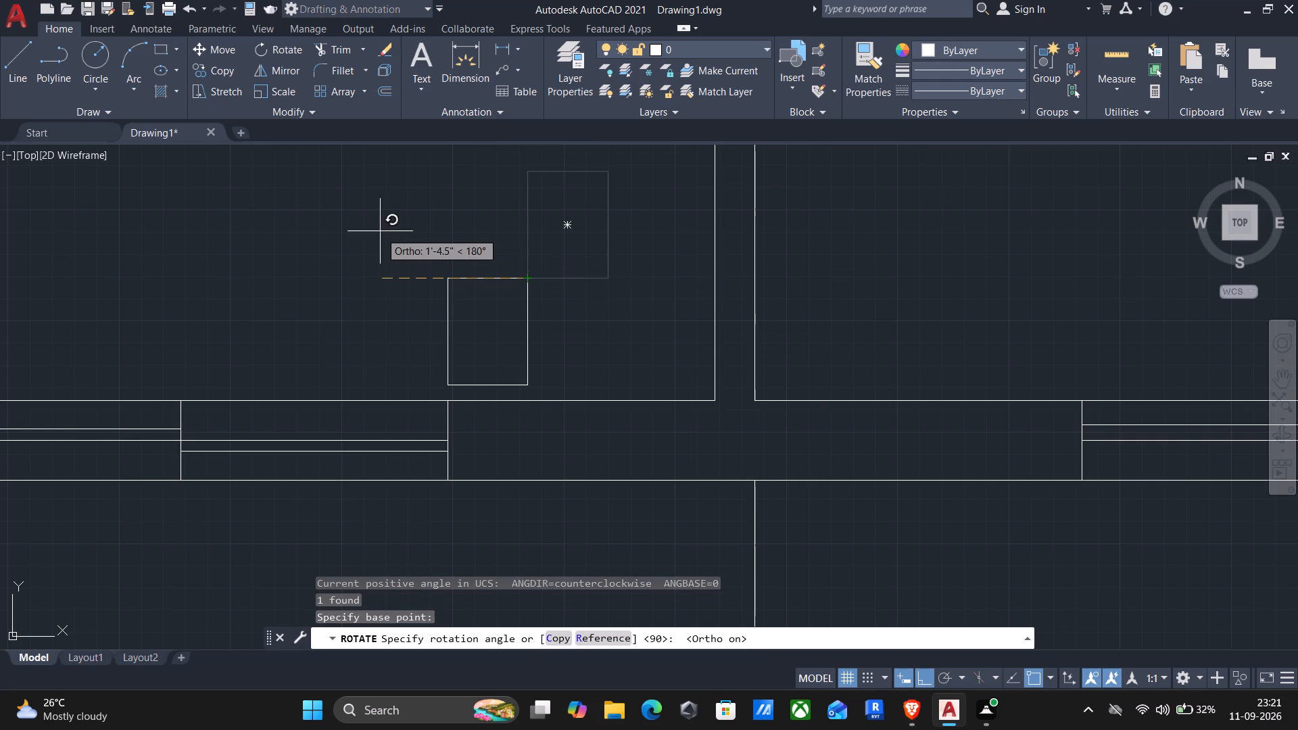
click(554, 385)
Move the rotated rectangle by its bottom-edge midpoint, with Ortho off, onto the lower wall where the vertical line meets it.
drag(508, 258, 554, 308)
click(652, 383)
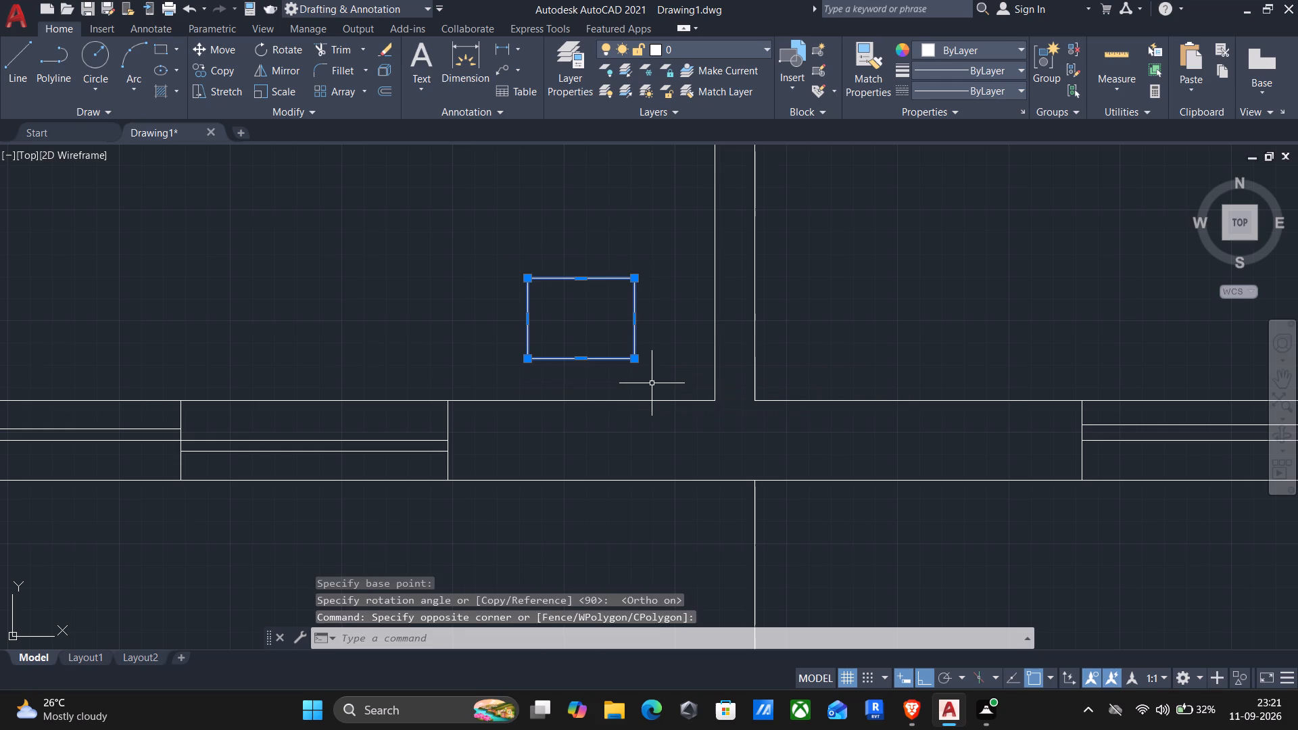
key(m)
key(Return)
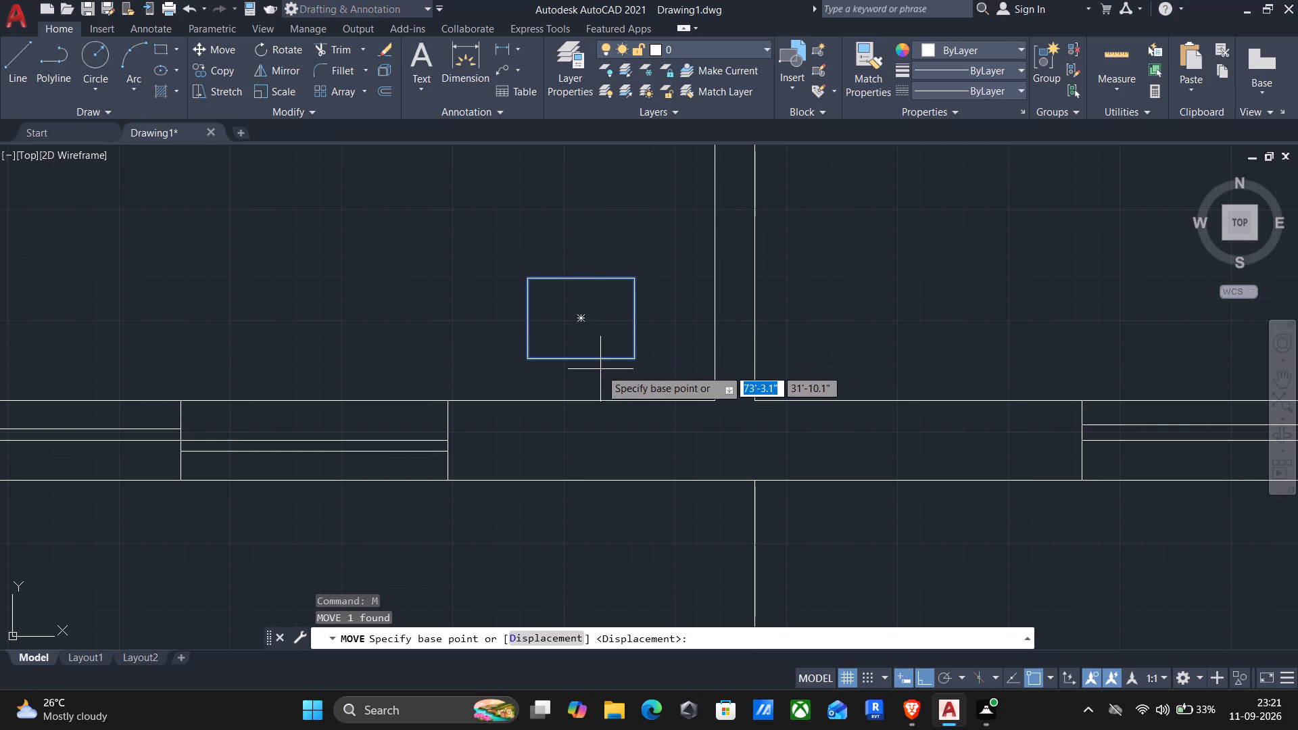
drag(581, 360, 606, 376)
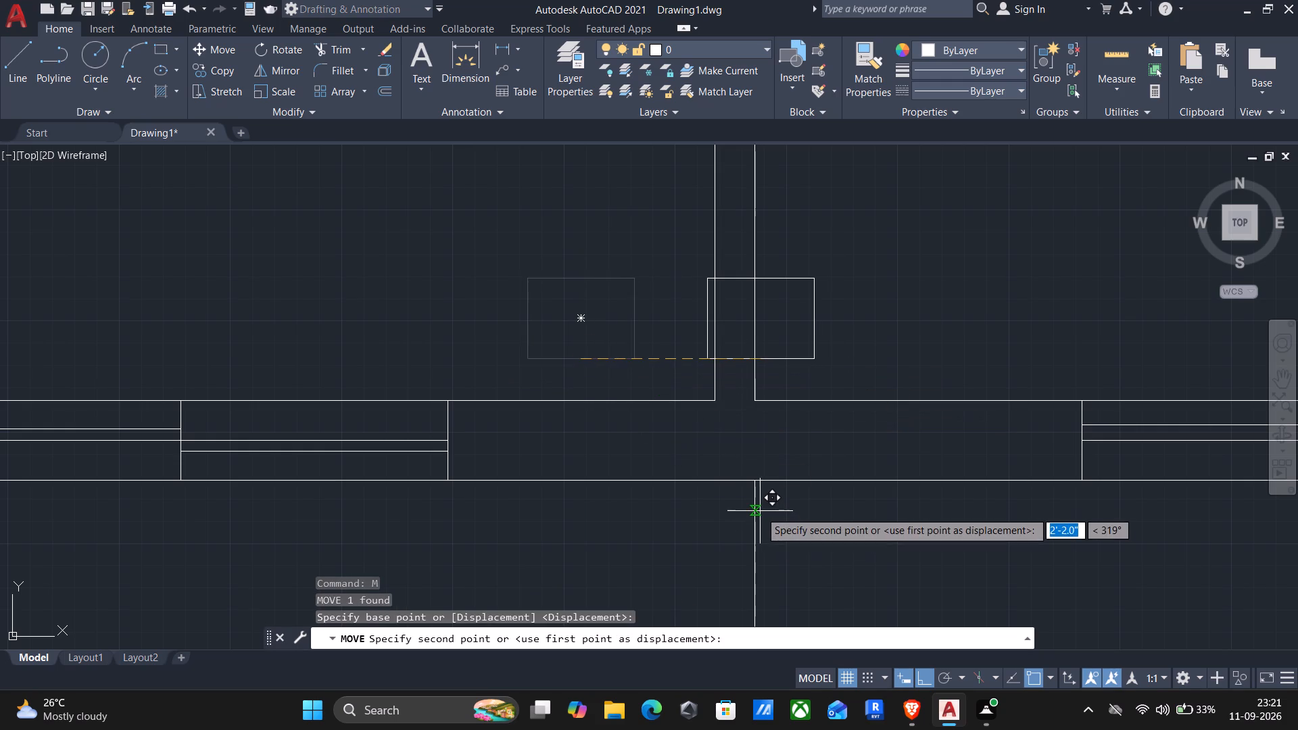
key(F8)
click(753, 483)
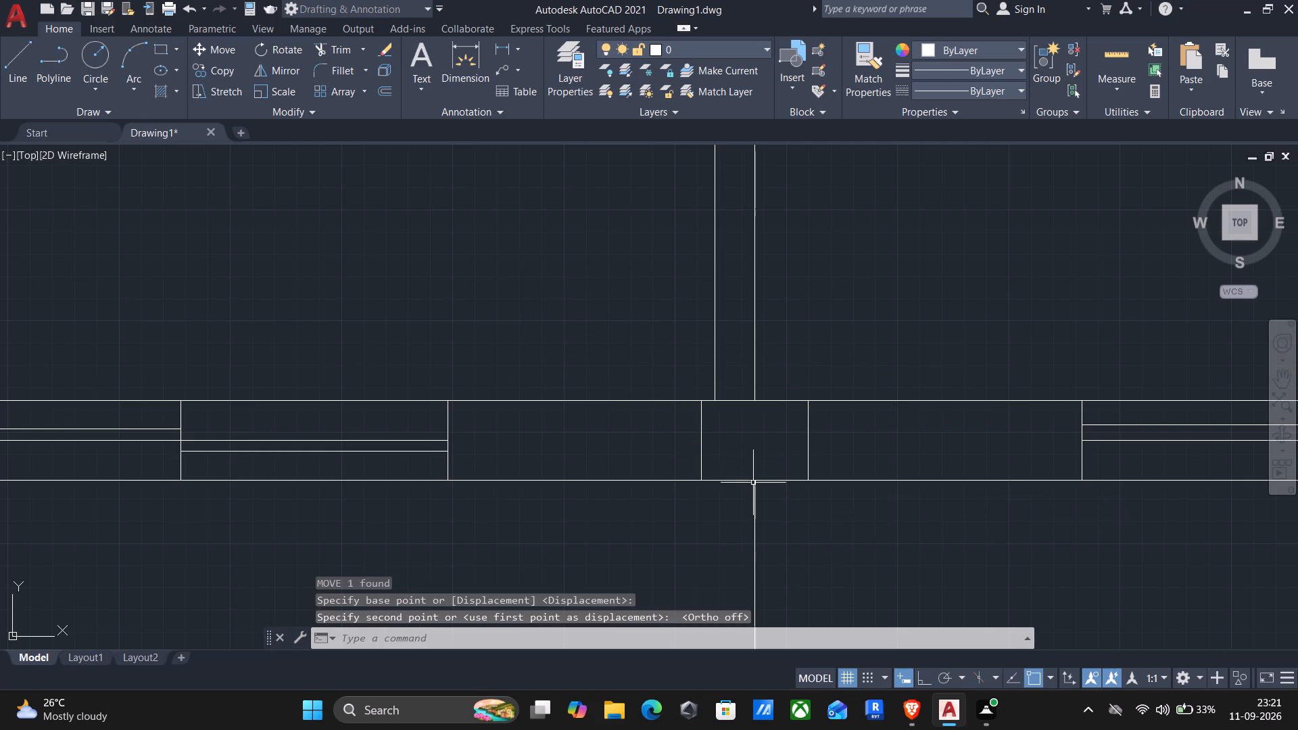
Copy the column rectangle from the lower wall junction into the open hall, near the wall end beside the lower-left room's door.
scroll(753, 483, down, 2)
middle_drag(789, 528, 734, 514)
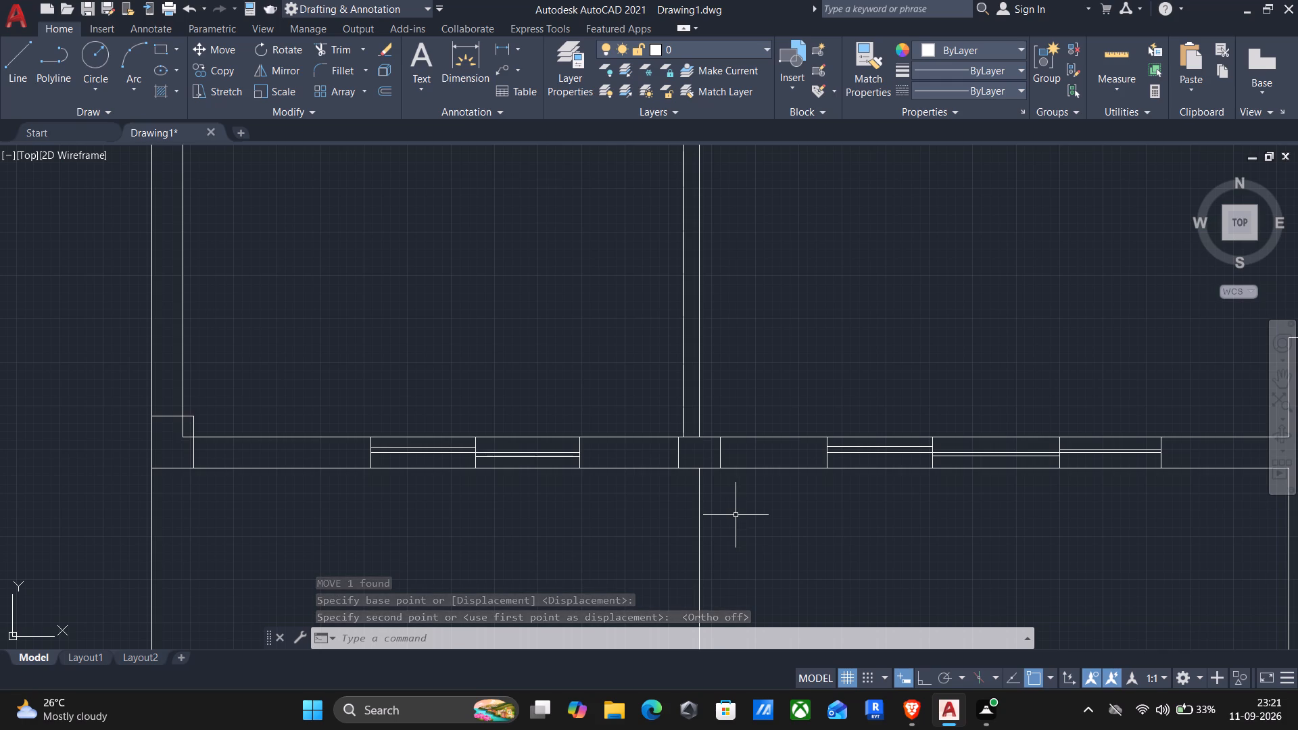
scroll(732, 512, down, 1)
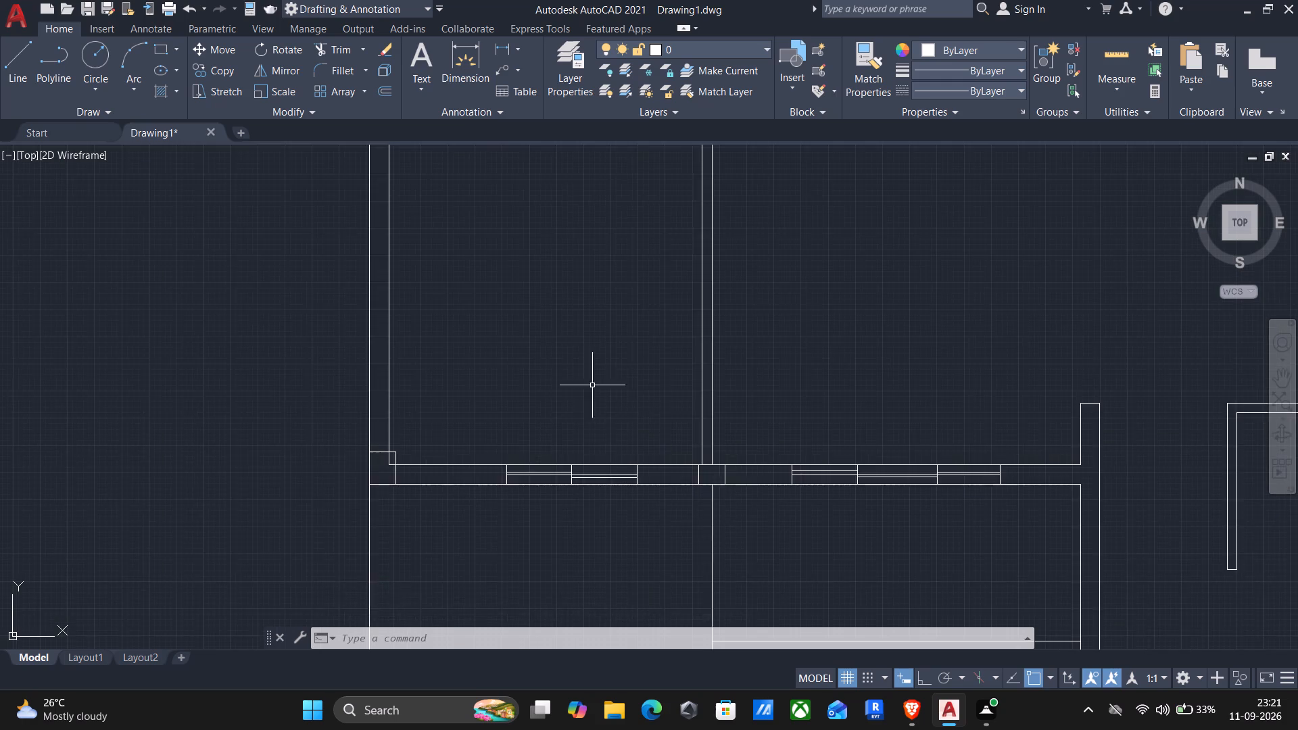
scroll(573, 368, down, 2)
middle_drag(573, 365, 554, 485)
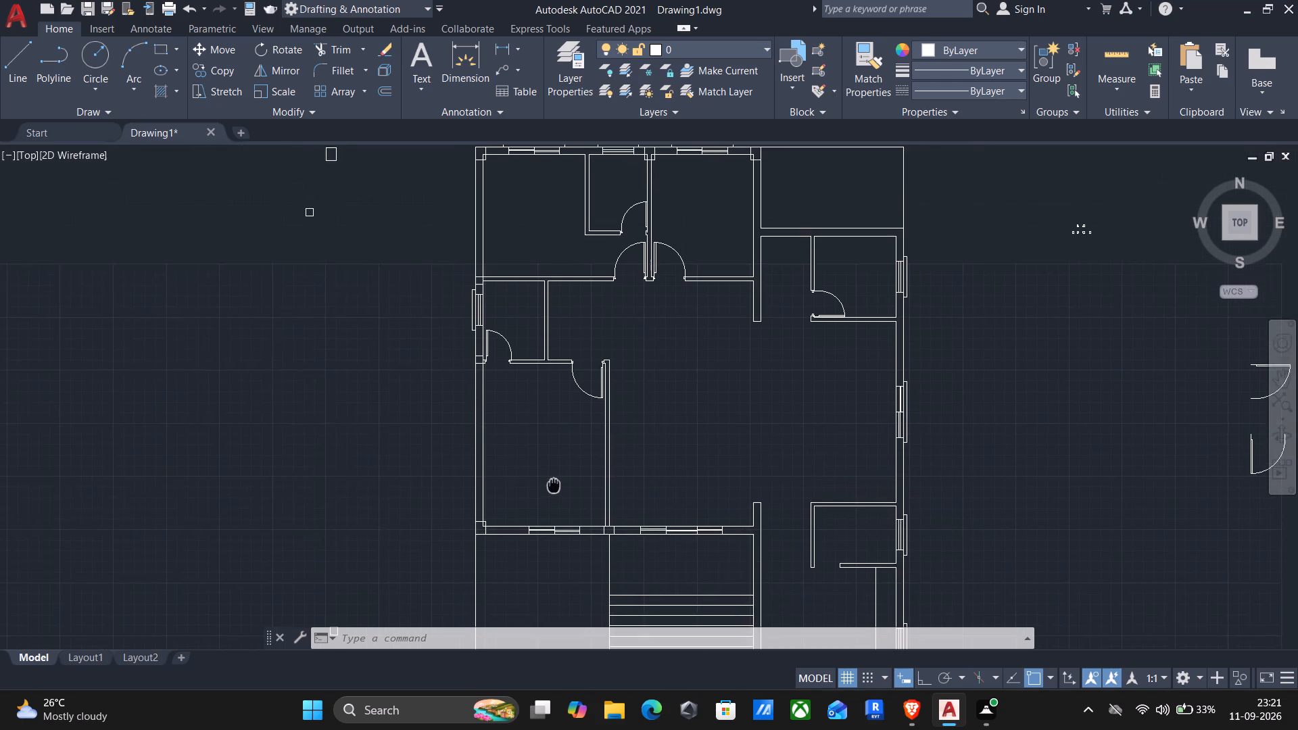
middle_drag(554, 485, 569, 389)
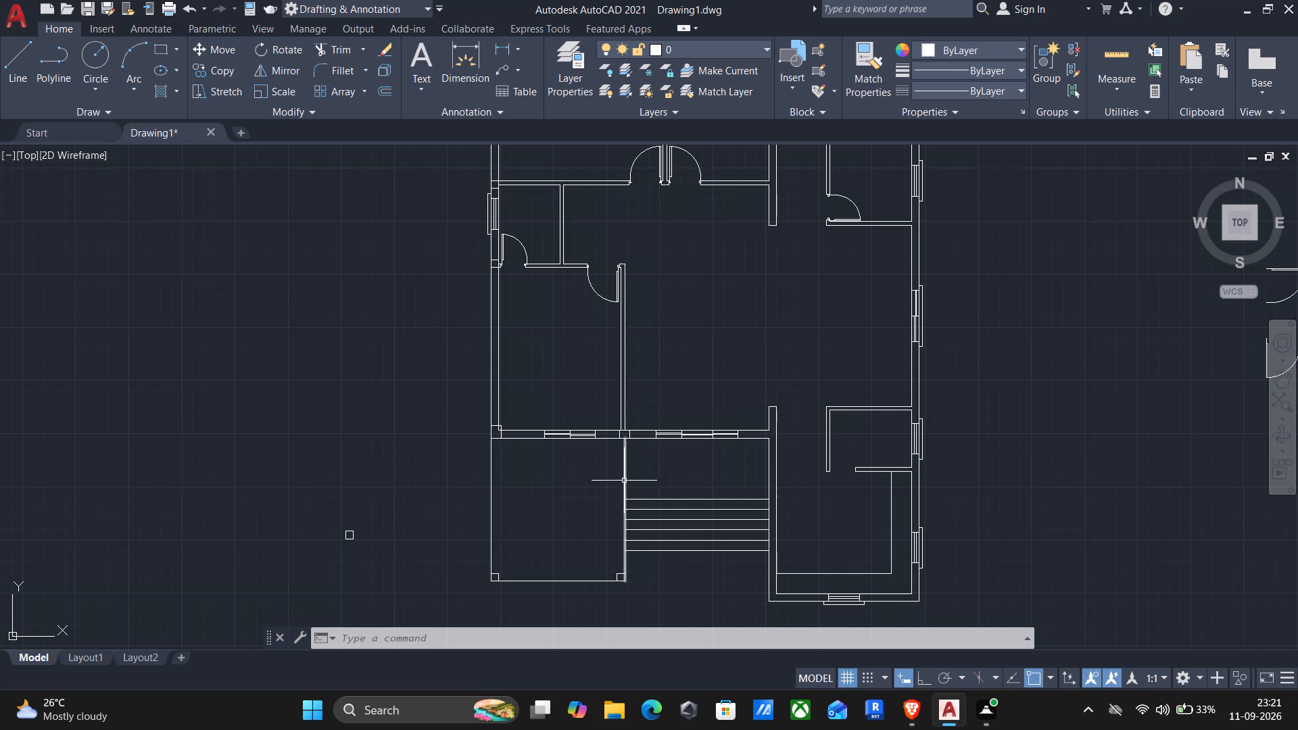
scroll(604, 445, up, 2)
click(608, 364)
click(681, 464)
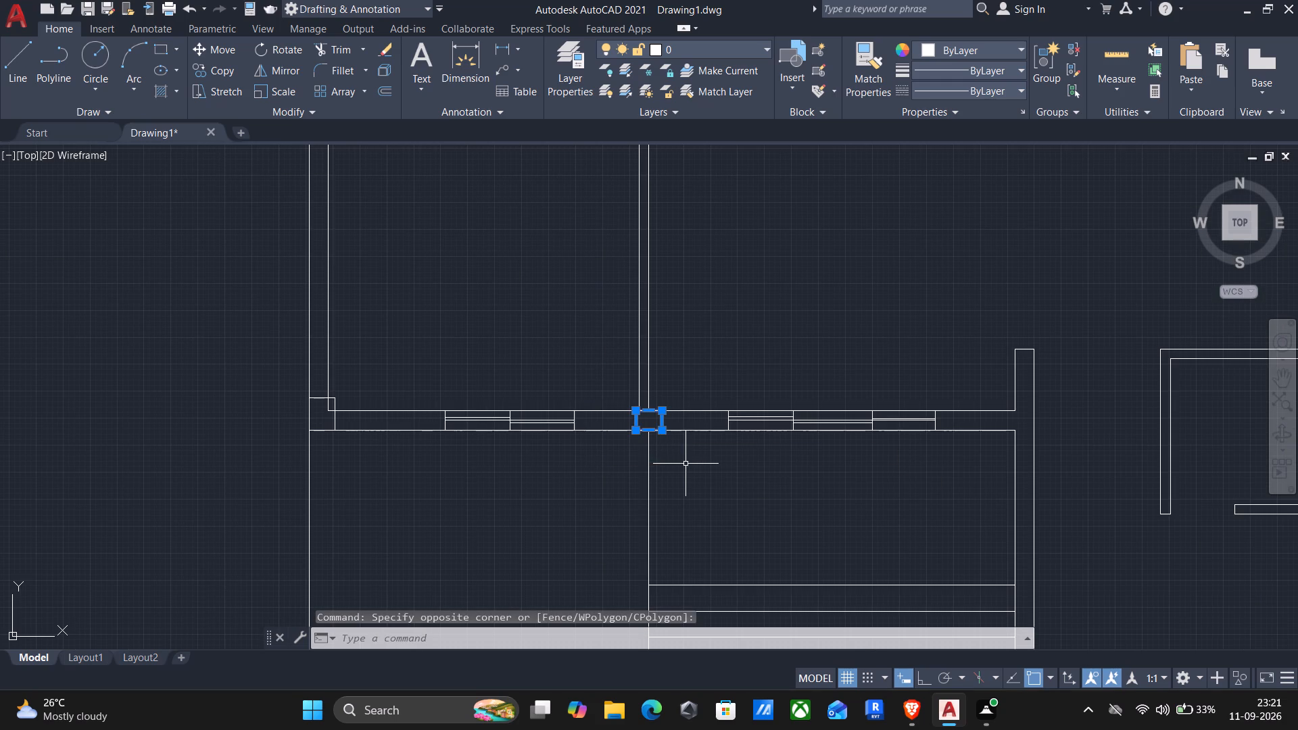
text(cp)
key(Return)
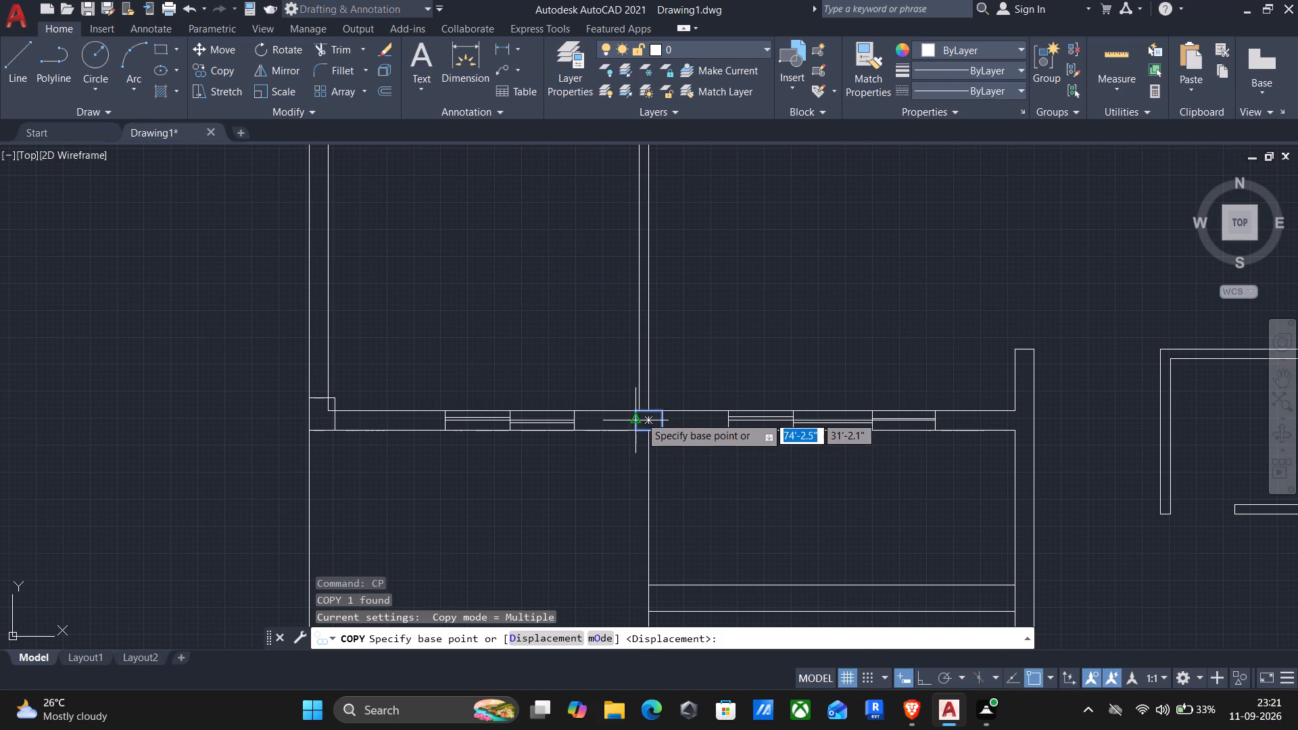
click(640, 412)
middle_drag(725, 260, 577, 620)
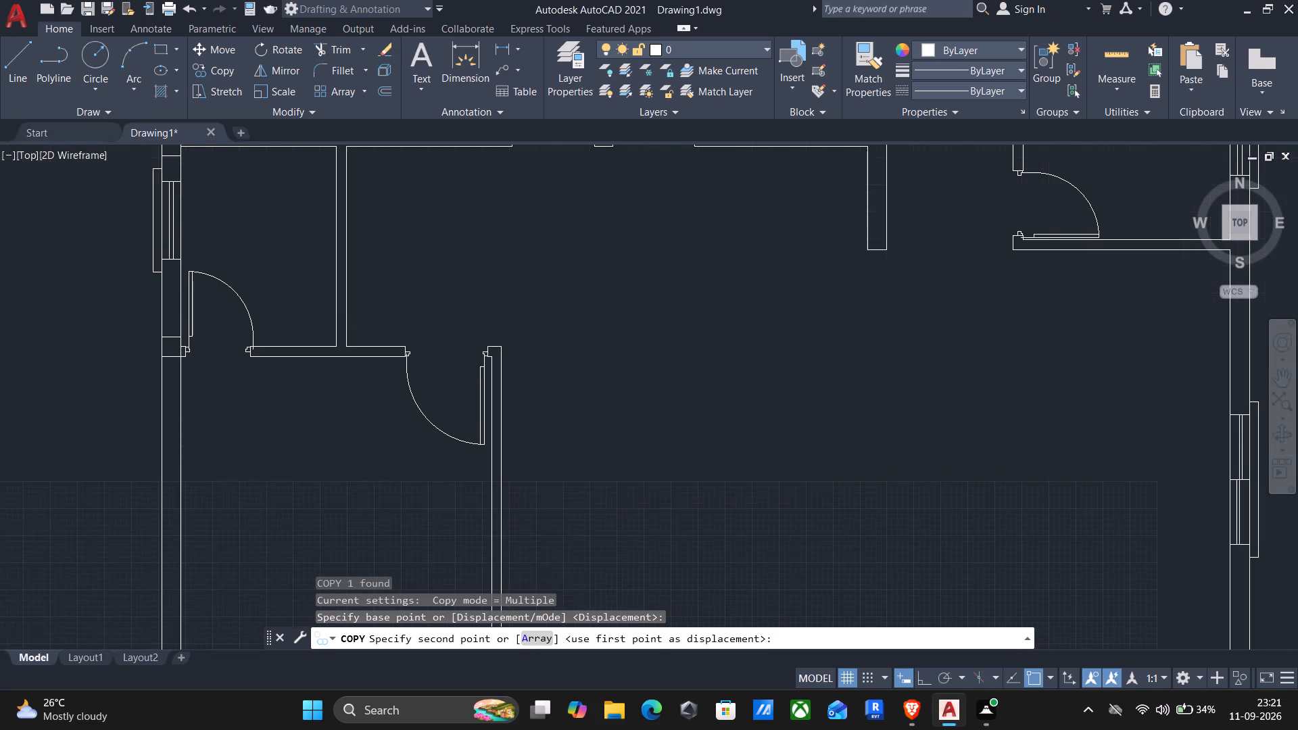
click(590, 342)
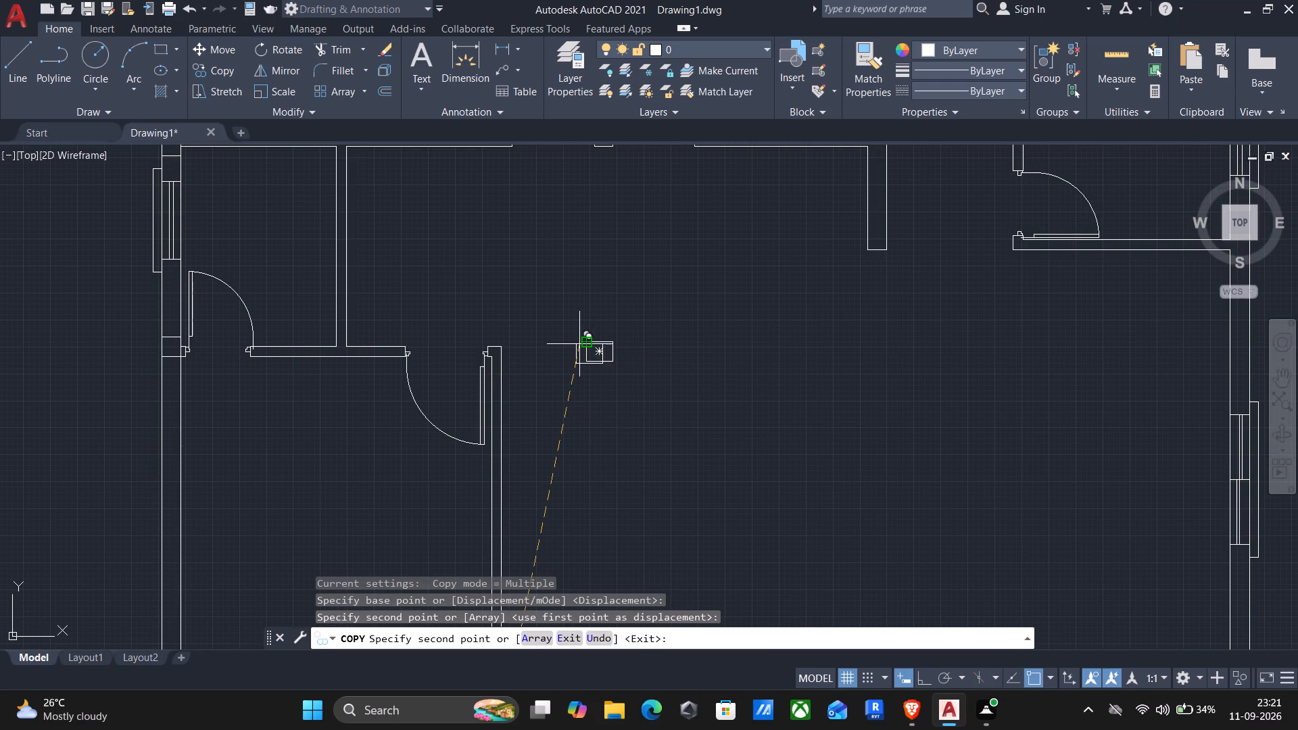
key(Escape)
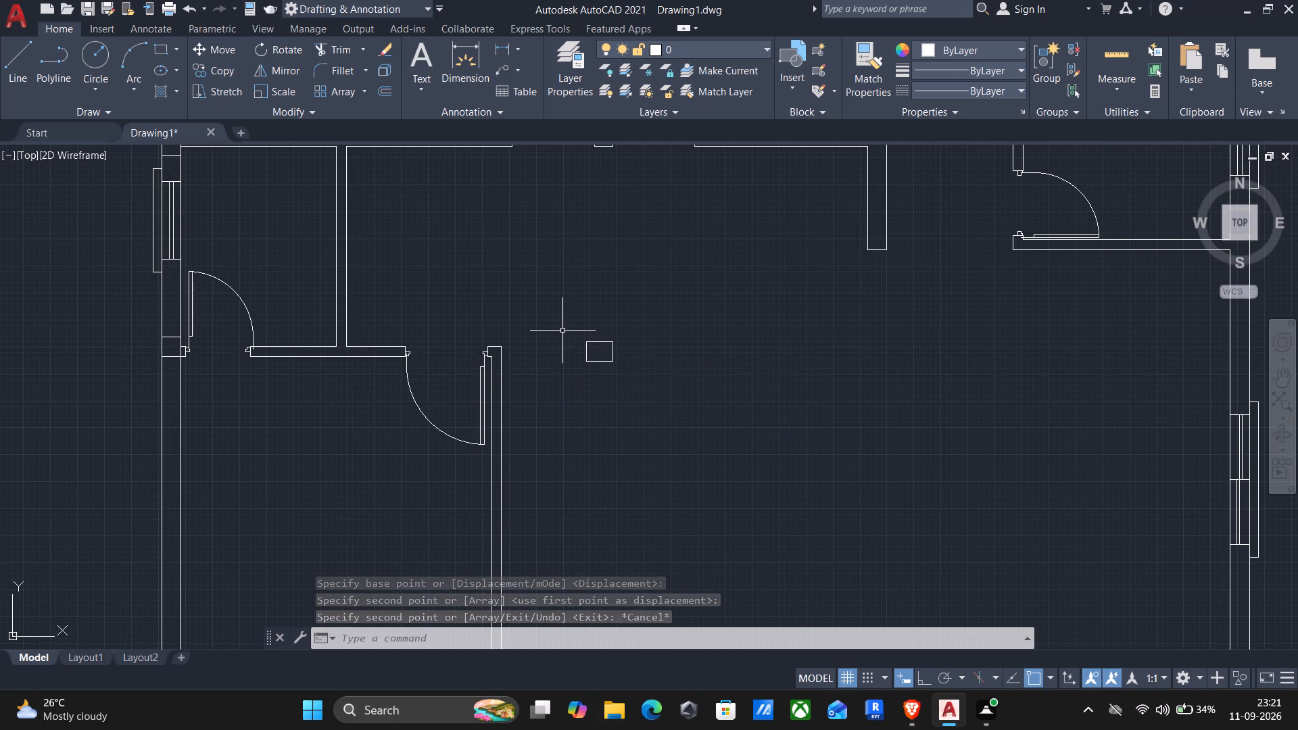
Rotate the copied rectangle to 270° about its upper-left corner with Ortho on, so its long side runs vertically.
click(562, 331)
click(627, 391)
text(ro)
key(Return)
click(589, 337)
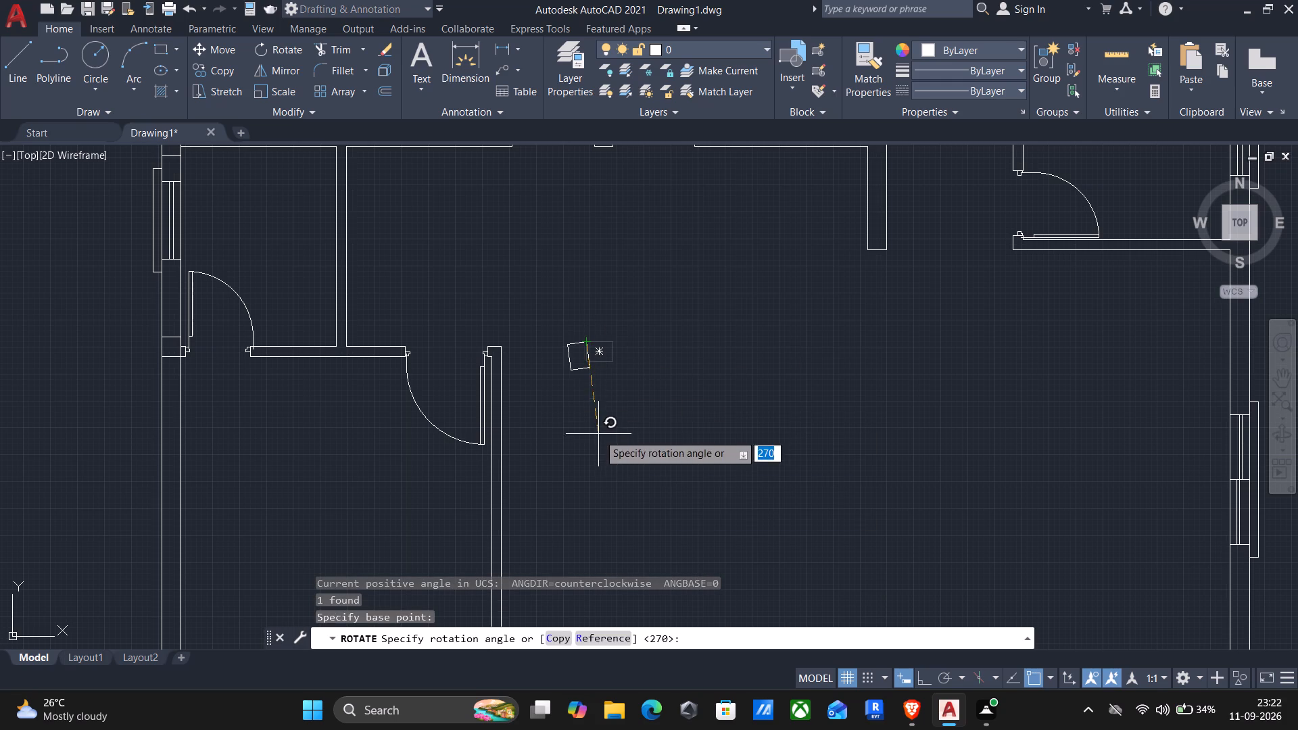
key(F8)
click(557, 511)
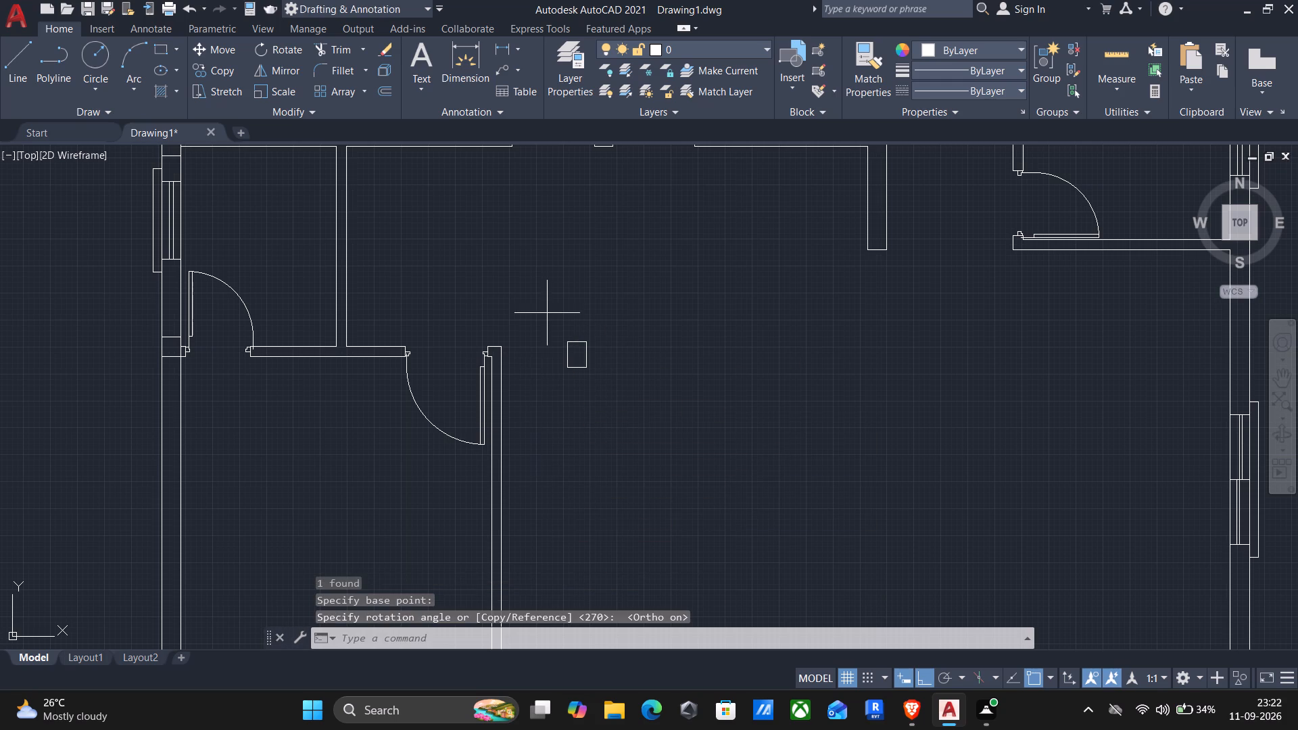
Move the rectangle by its upper-left corner, with Ortho off, onto the upper-left corner of the wall end beside the door.
click(547, 313)
click(620, 441)
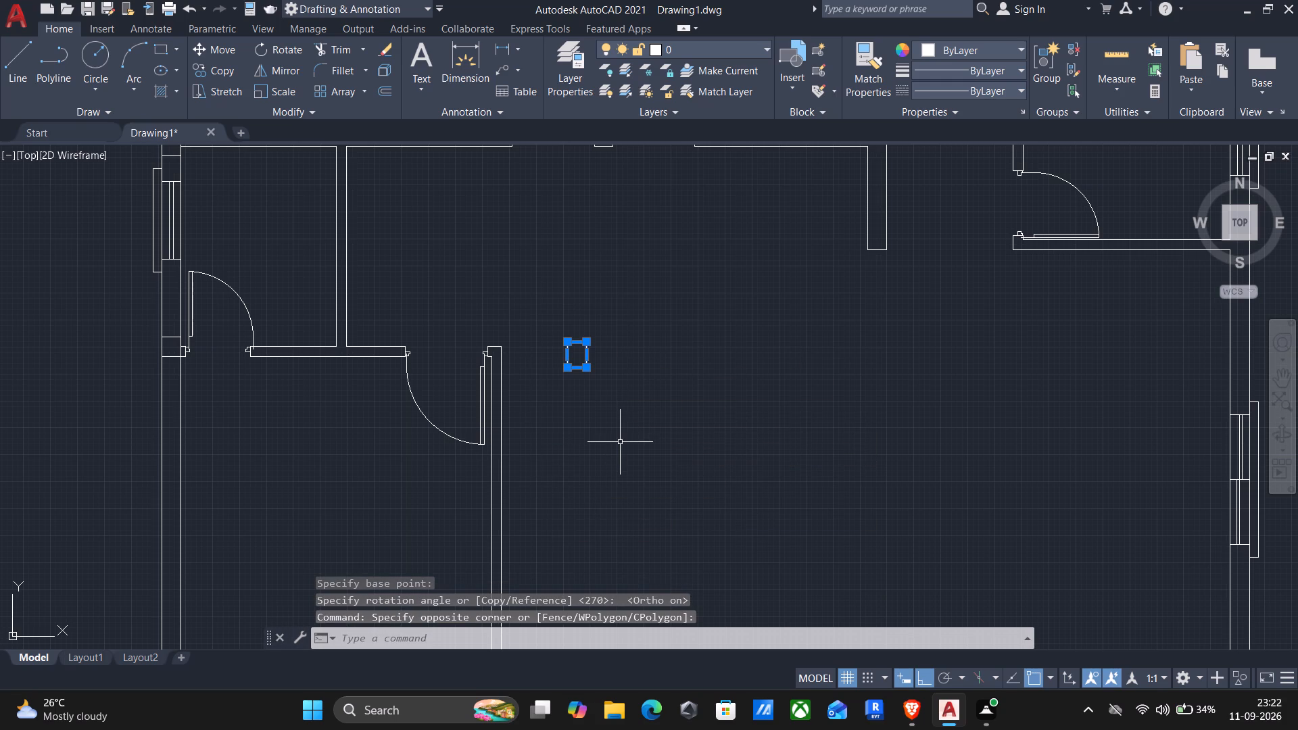
key(m)
key(Return)
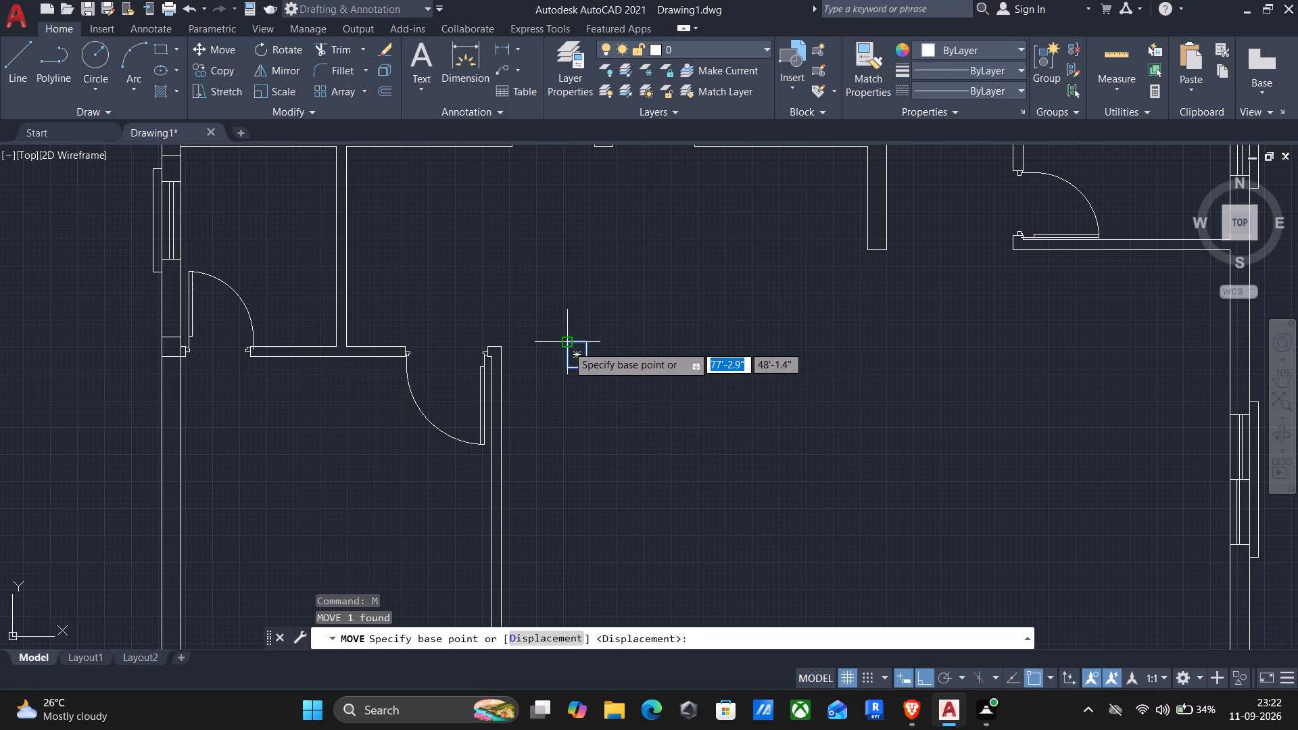
click(565, 345)
key(F8)
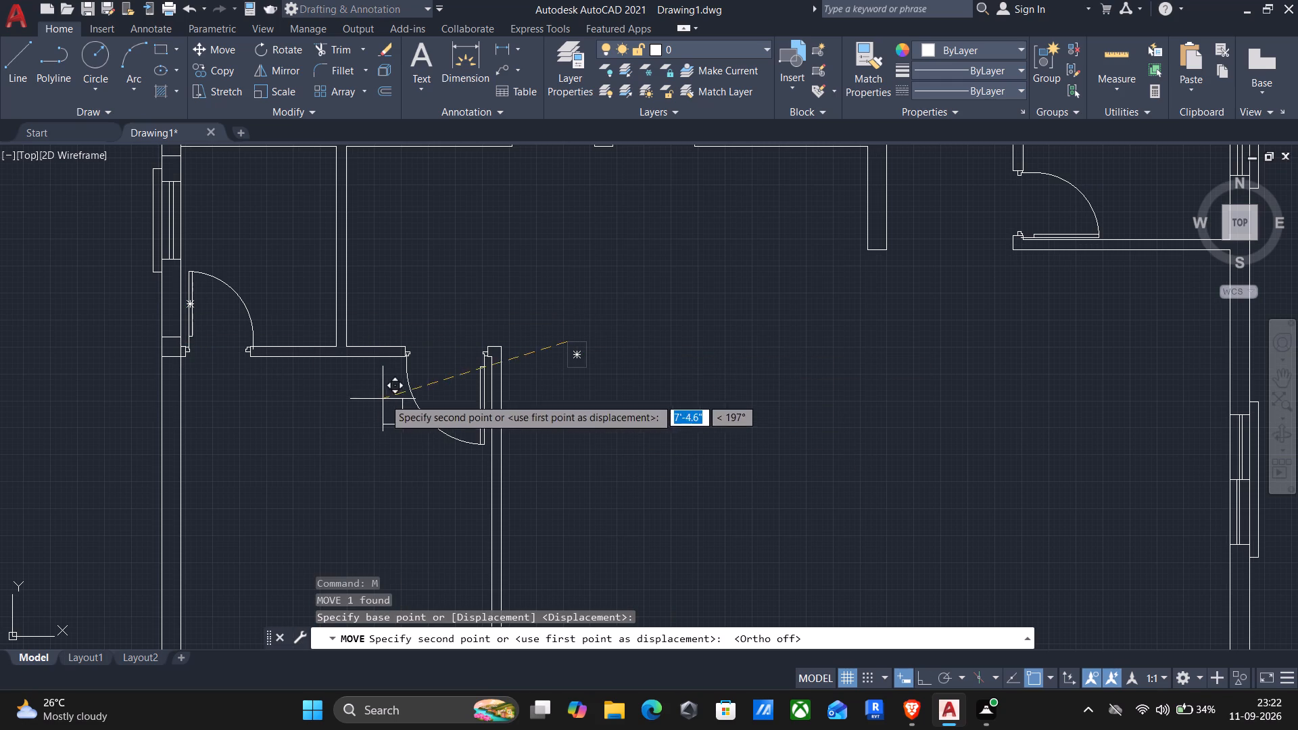
scroll(508, 380, up, 3)
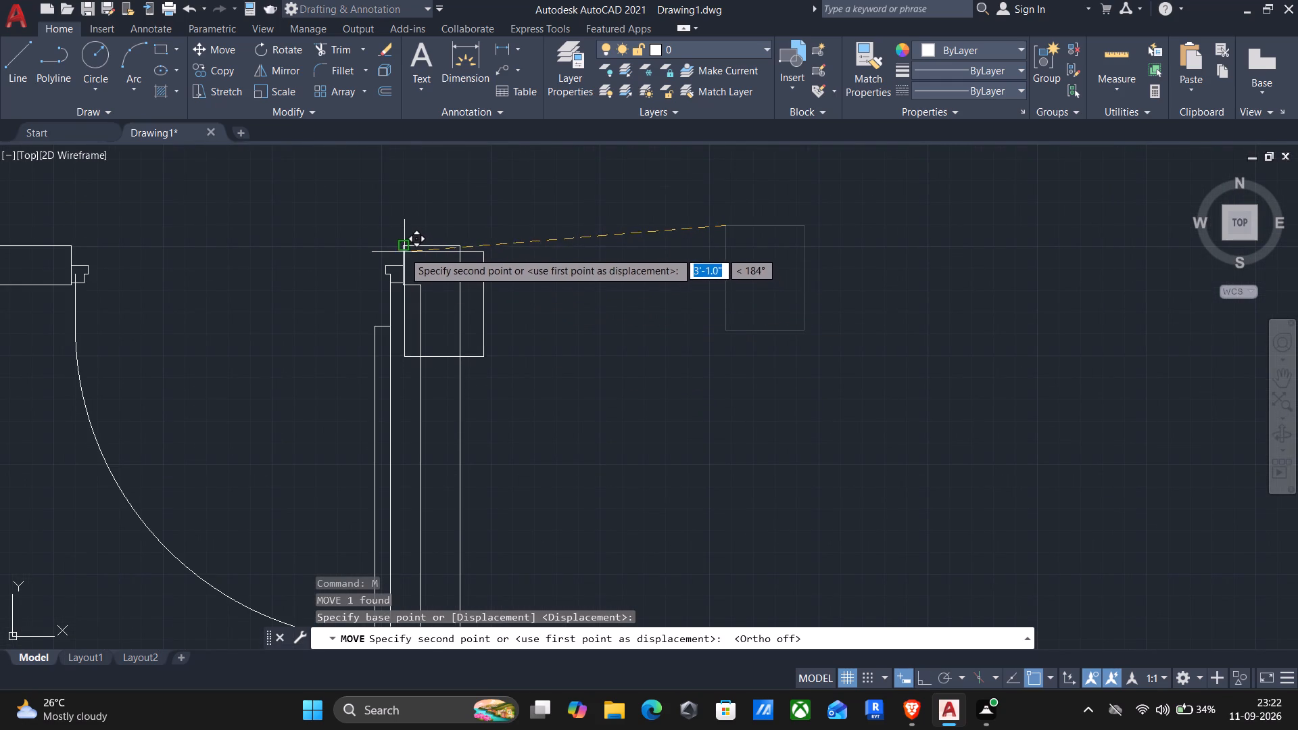
click(404, 248)
Copy the door-side column by its bottom-edge midpoint to the lower end of the vertical wall east of the hall.
scroll(445, 327, down, 2)
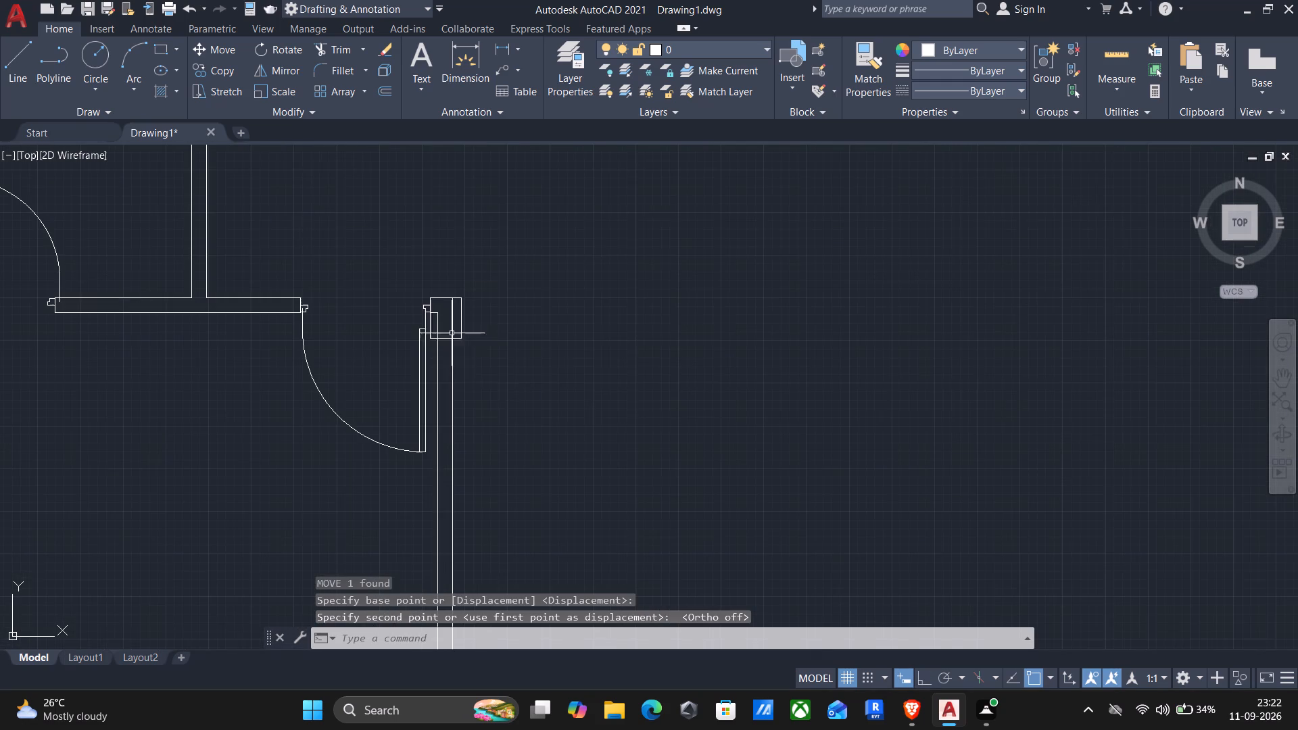
scroll(450, 286, up, 3)
scroll(399, 359, down, 2)
middle_drag(485, 439, 533, 341)
scroll(536, 322, down, 2)
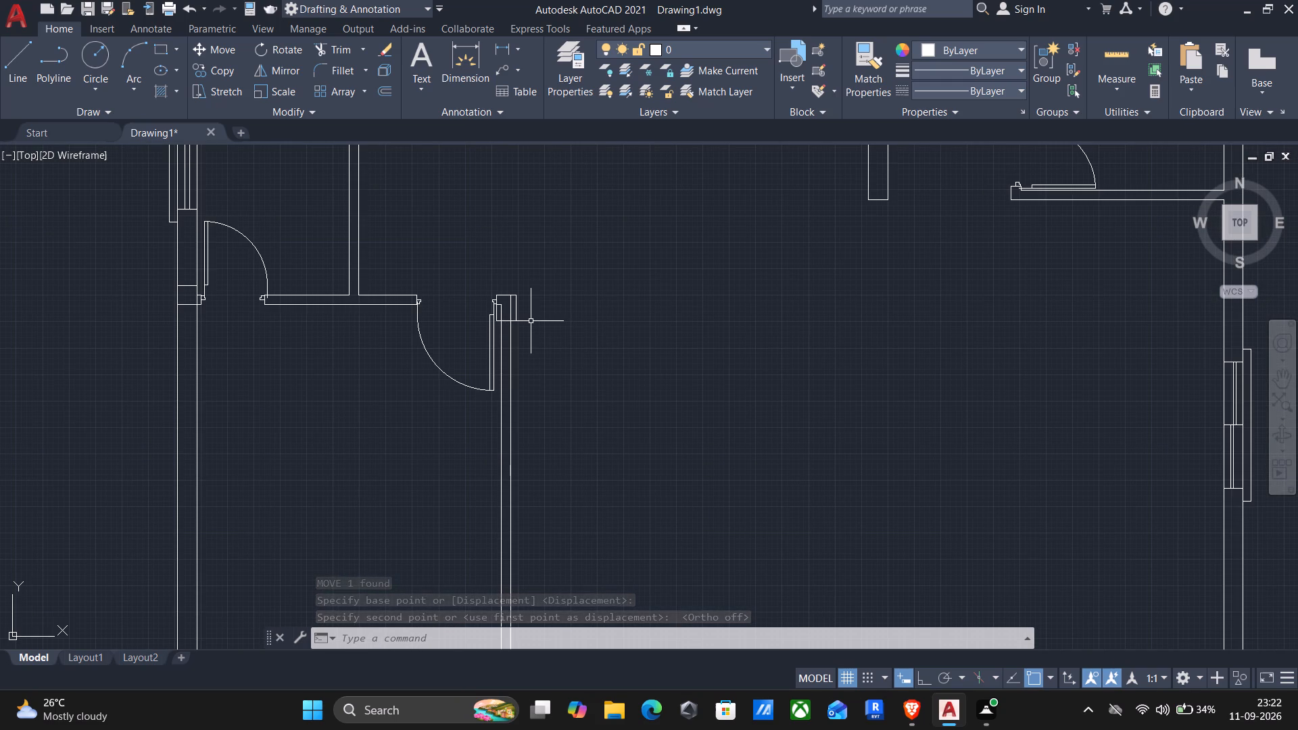
click(487, 274)
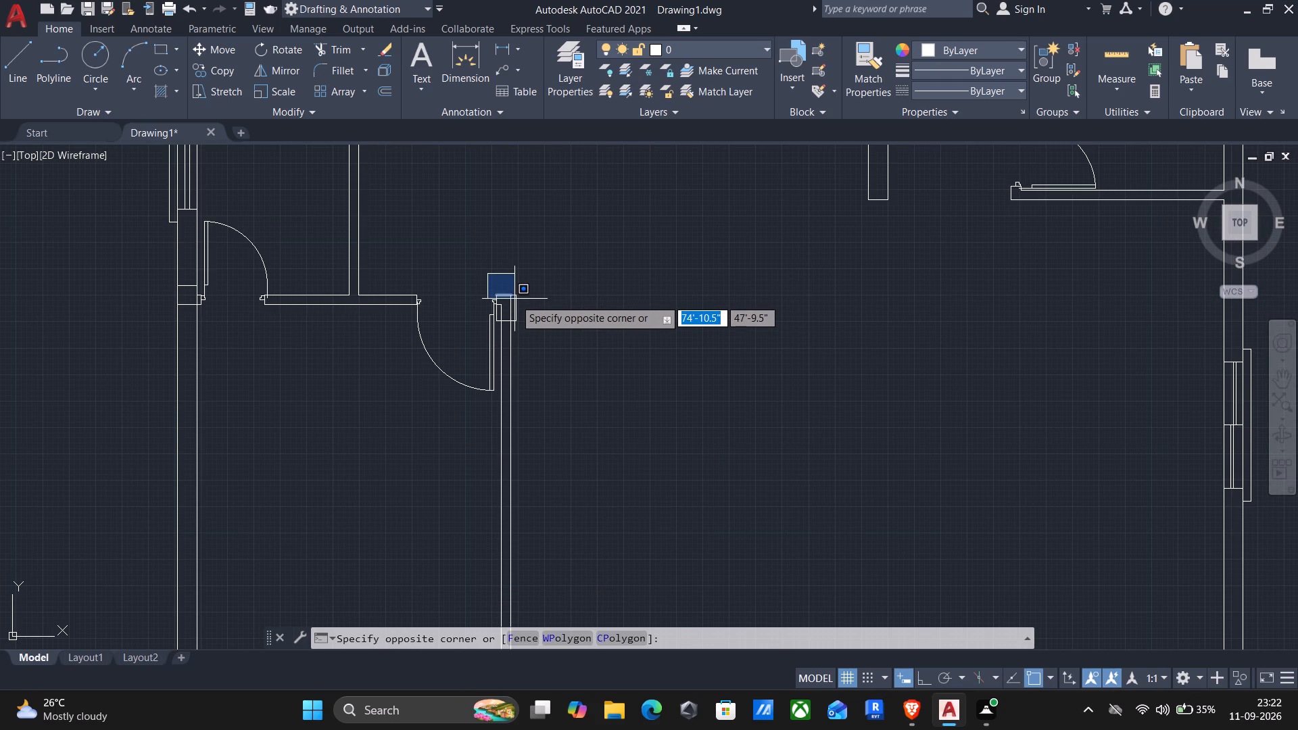
scroll(514, 299, up, 2)
click(519, 268)
click(512, 314)
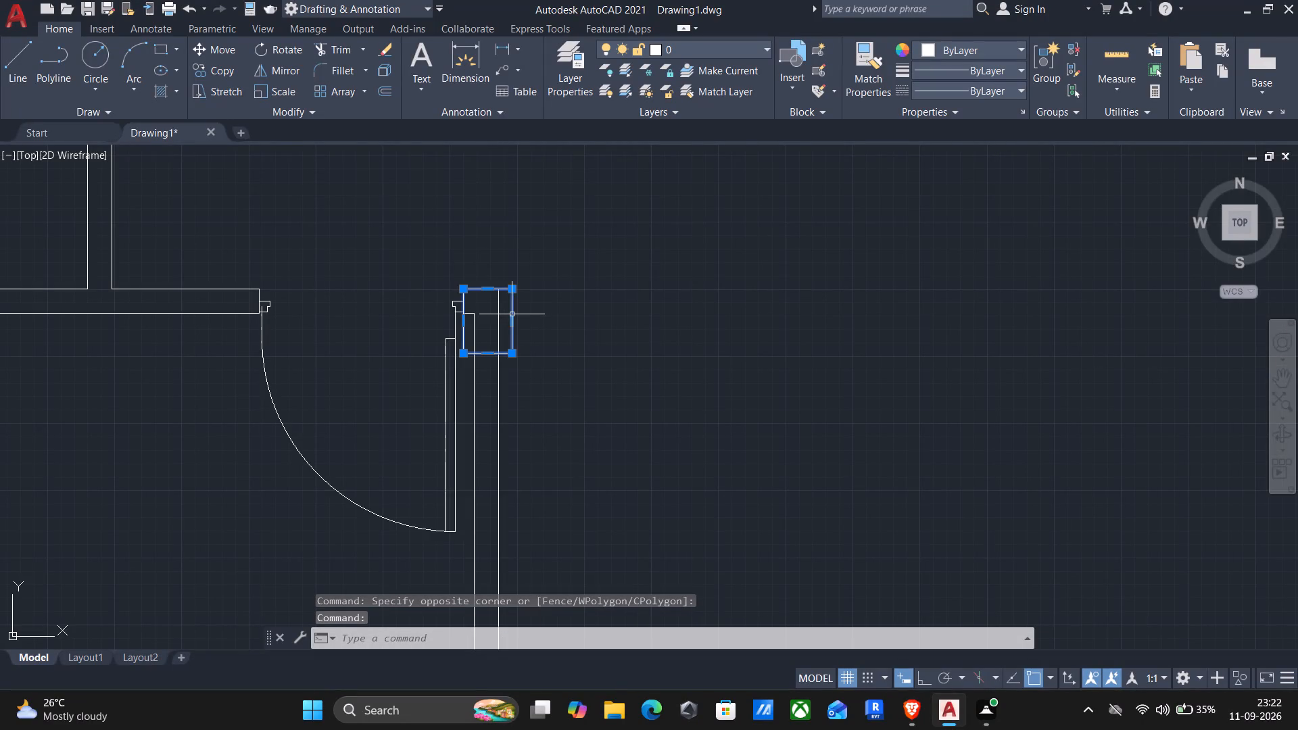
text(cp)
key(Return)
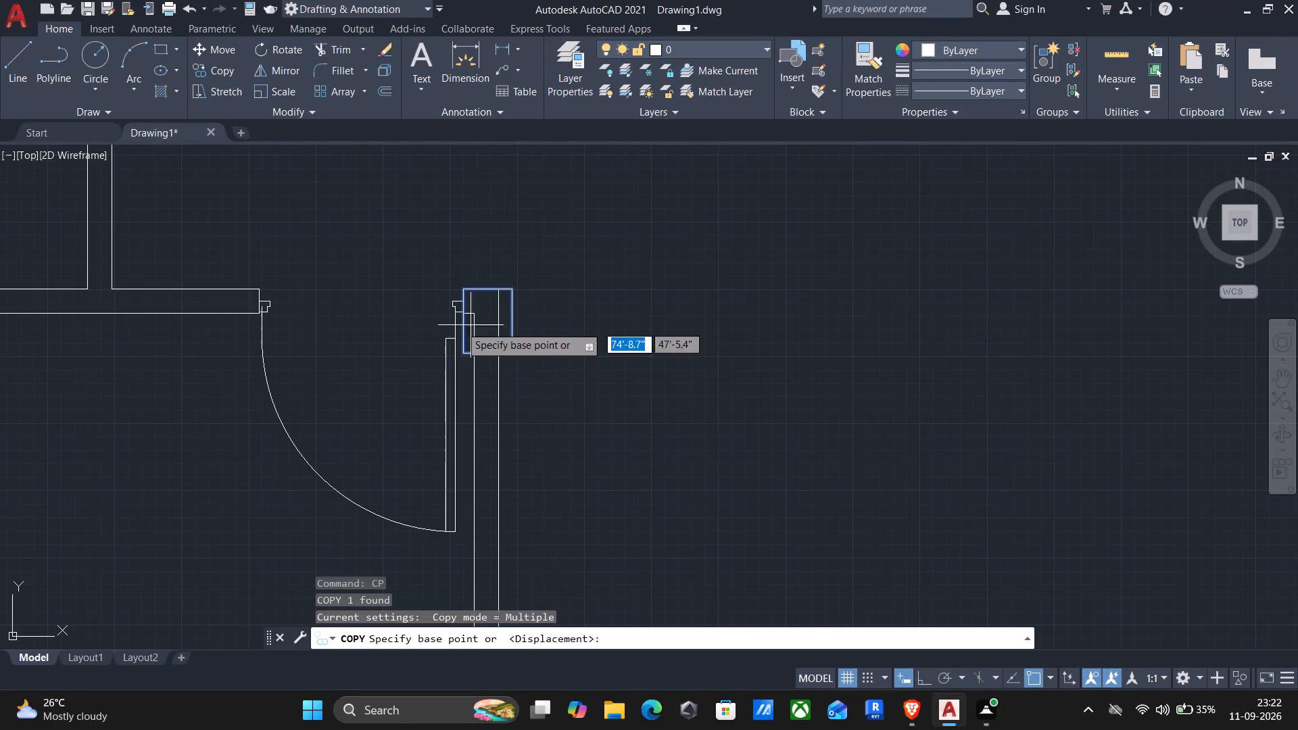
click(483, 351)
scroll(506, 349, down, 3)
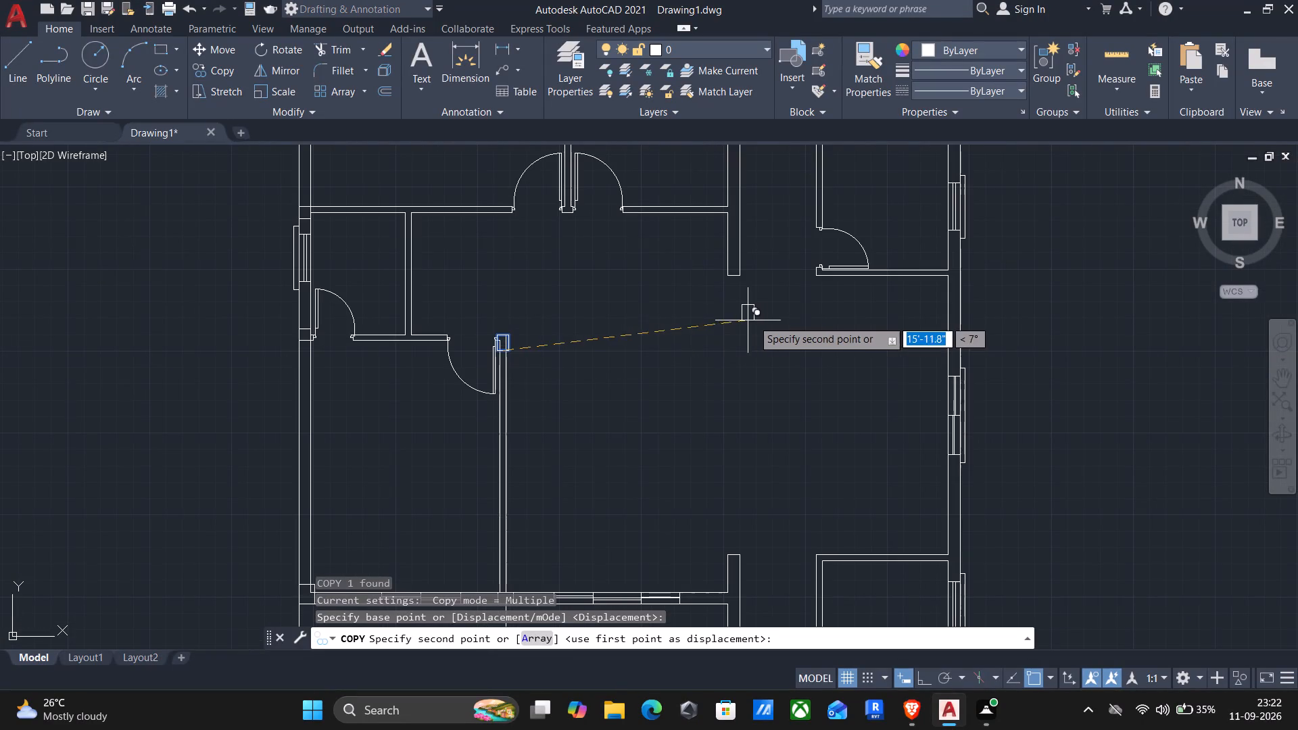
scroll(740, 285, up, 2)
click(721, 264)
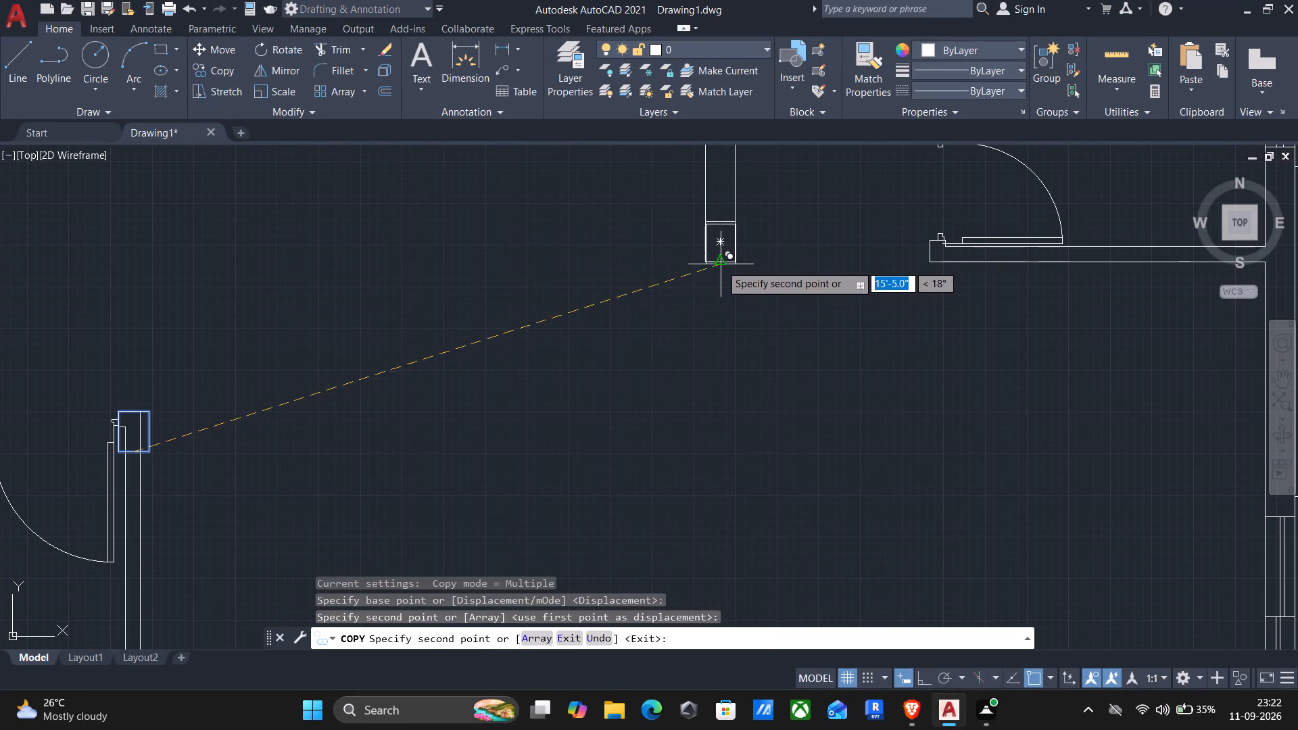
Place another copy of the column at the lower end of the wall between the two upper bedroom doors.
scroll(713, 281, down, 2)
middle_drag(711, 319, 661, 380)
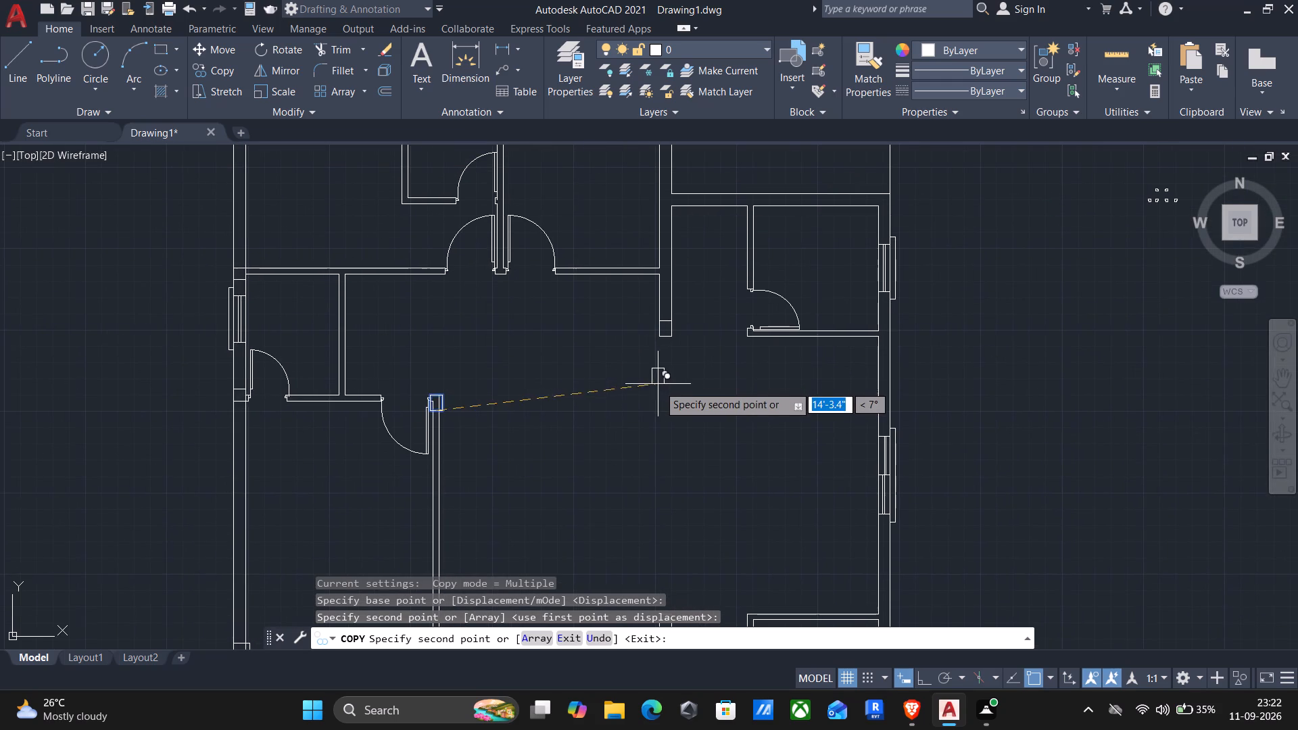
scroll(658, 386, down, 1)
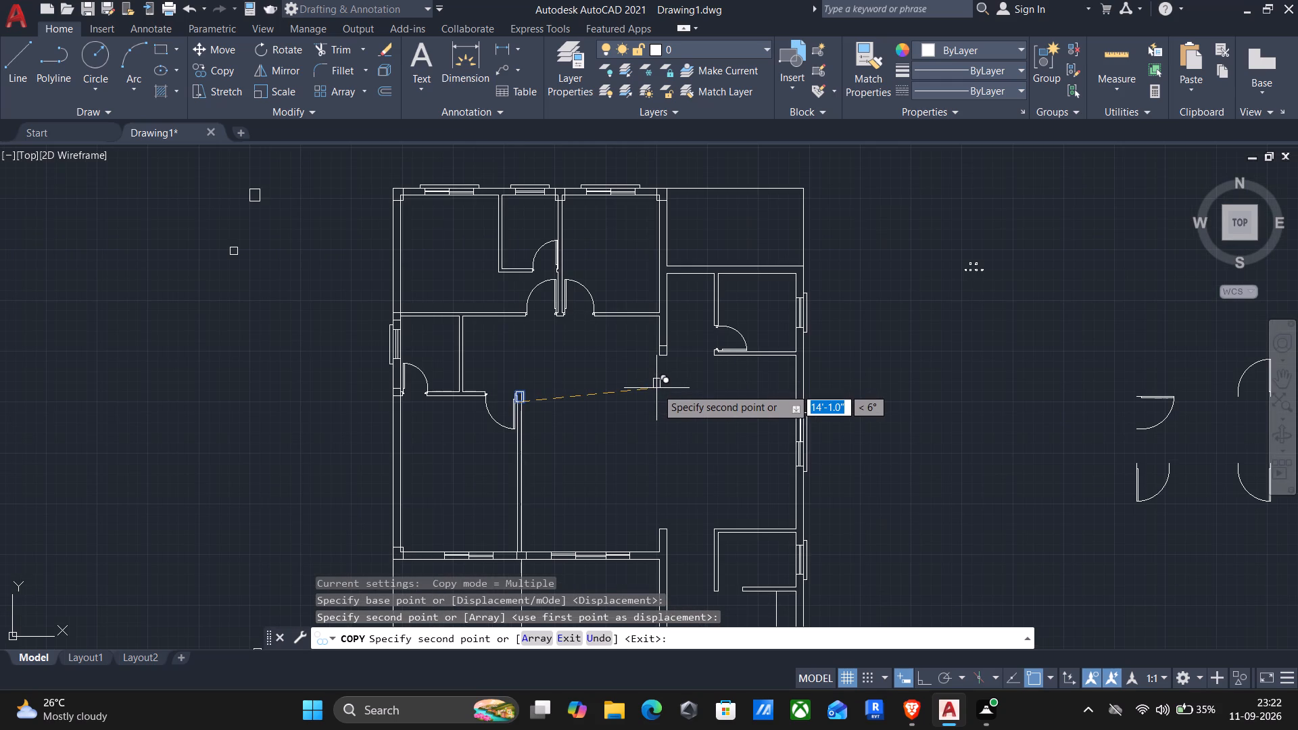
scroll(496, 254, up, 3)
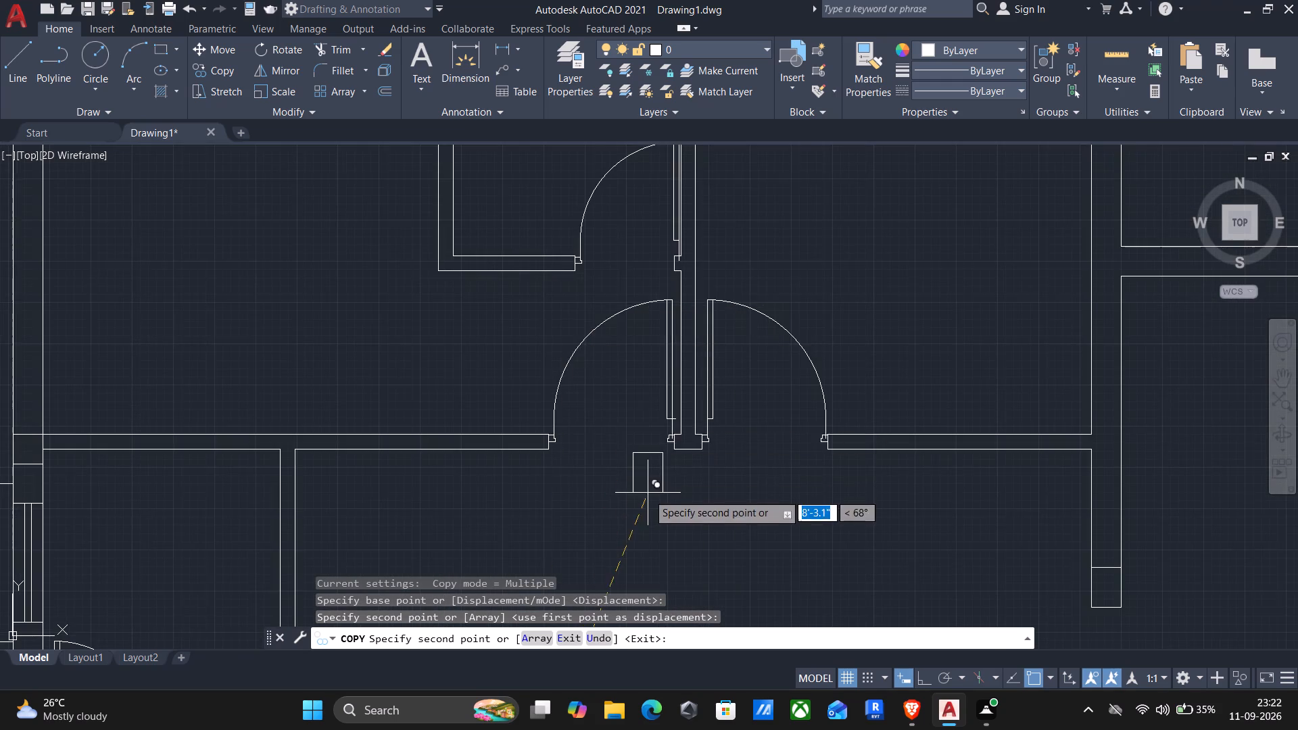
scroll(650, 493, up, 2)
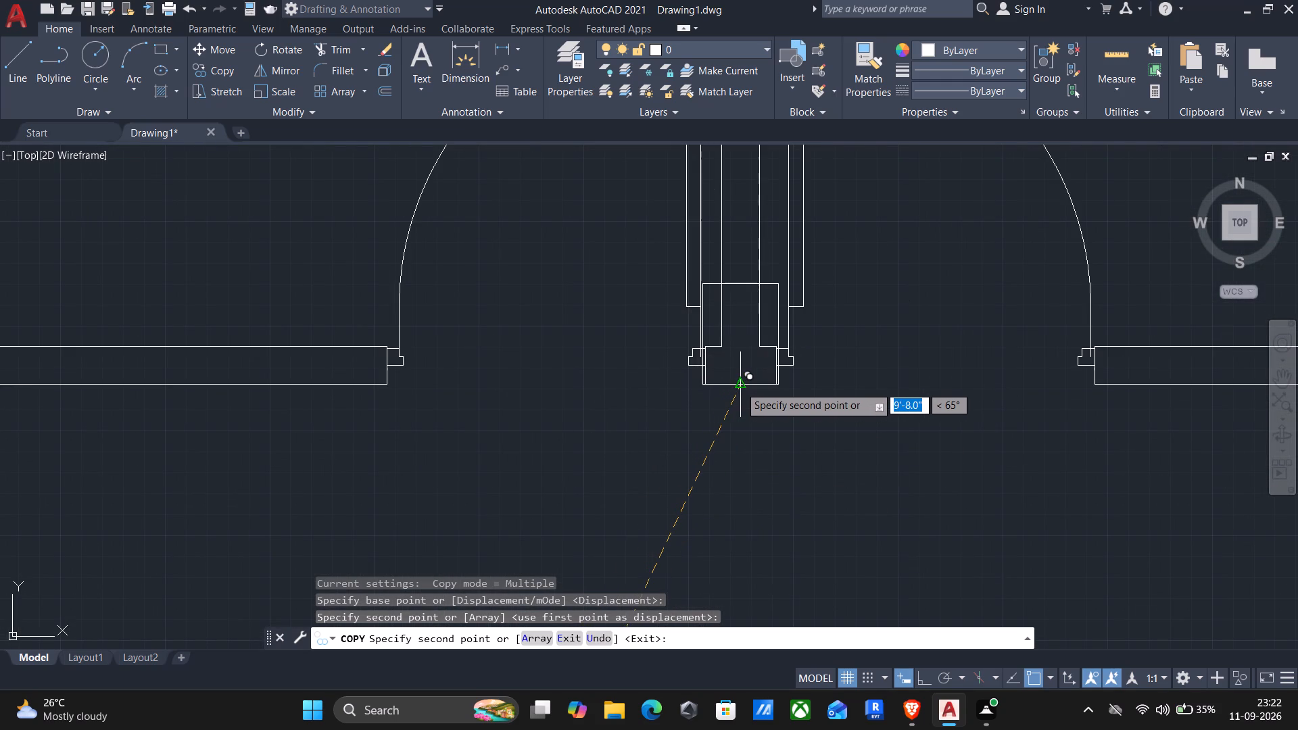
click(740, 386)
Place another copy of the column over the upper end of the short wall stub beside the hall's south windows.
scroll(740, 419, down, 2)
middle_drag(755, 468, 752, 468)
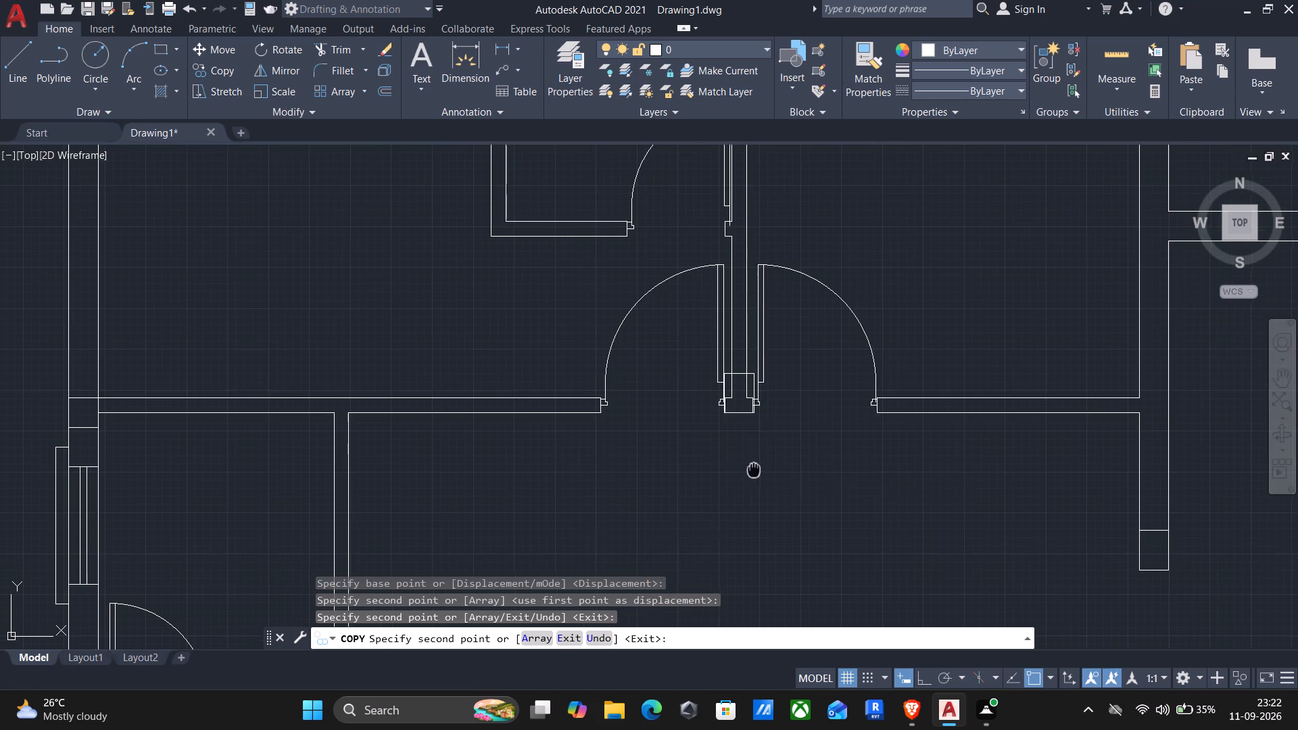
middle_drag(752, 468, 696, 416)
scroll(621, 369, down, 1)
middle_drag(854, 485, 808, 472)
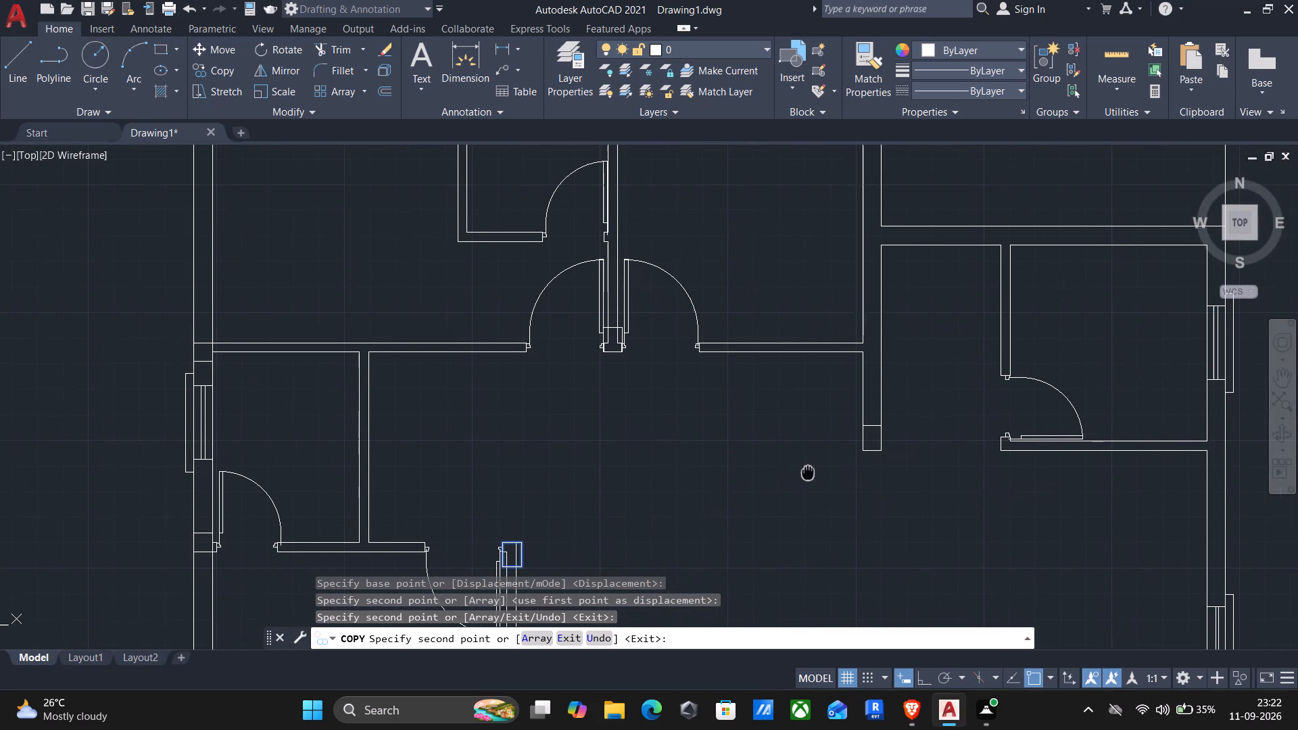
scroll(809, 517, down, 2)
middle_drag(812, 518, 808, 379)
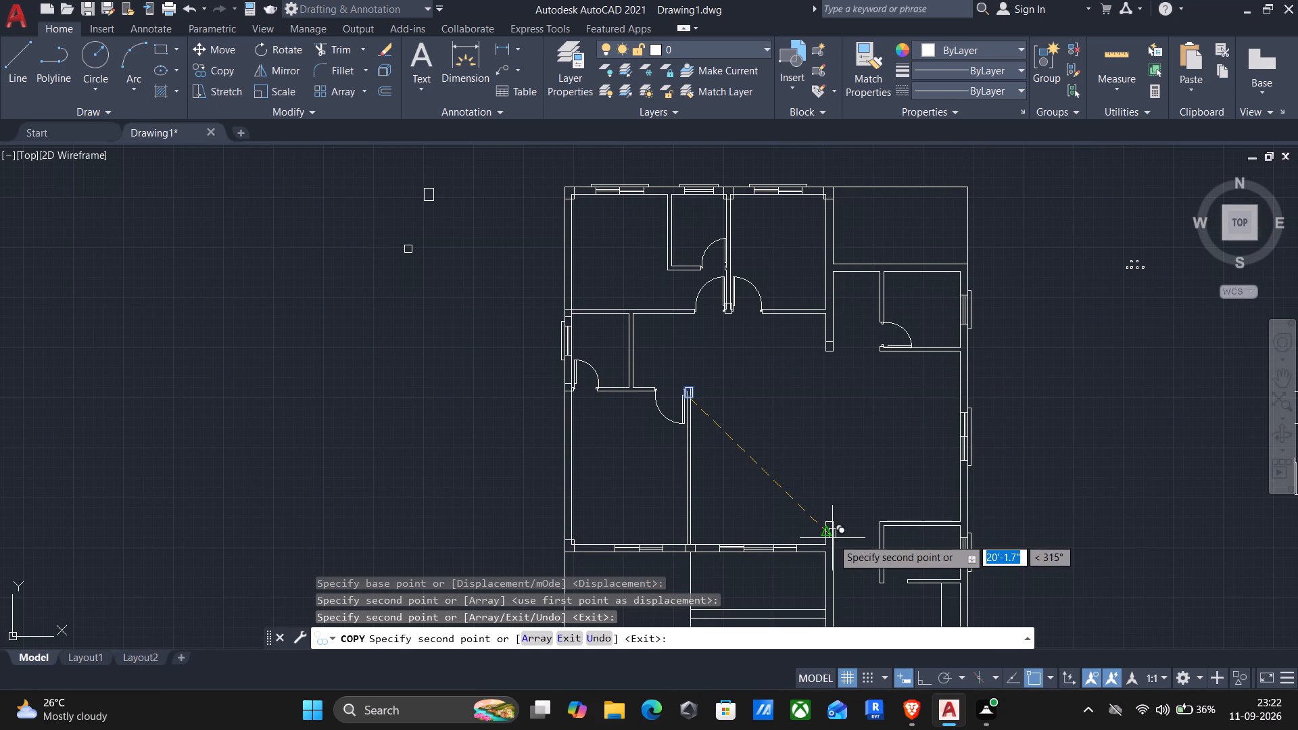
scroll(832, 538, up, 3)
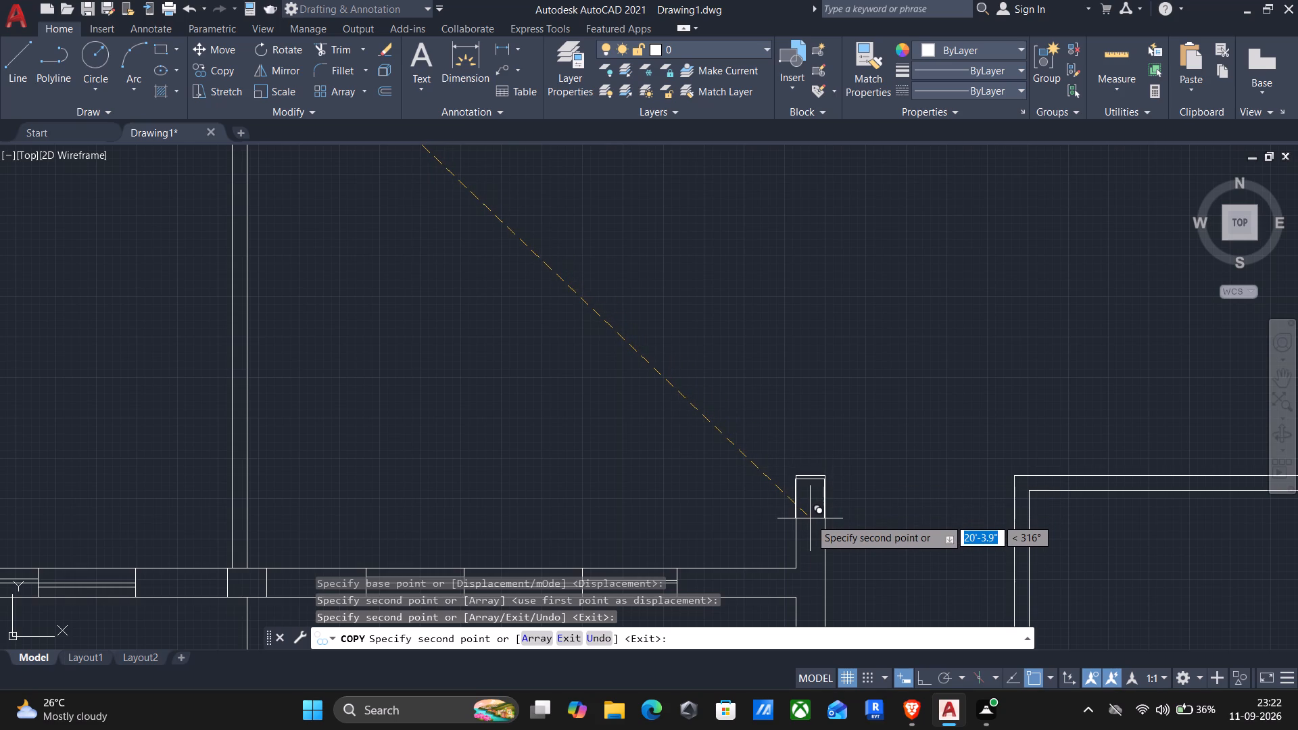
click(810, 516)
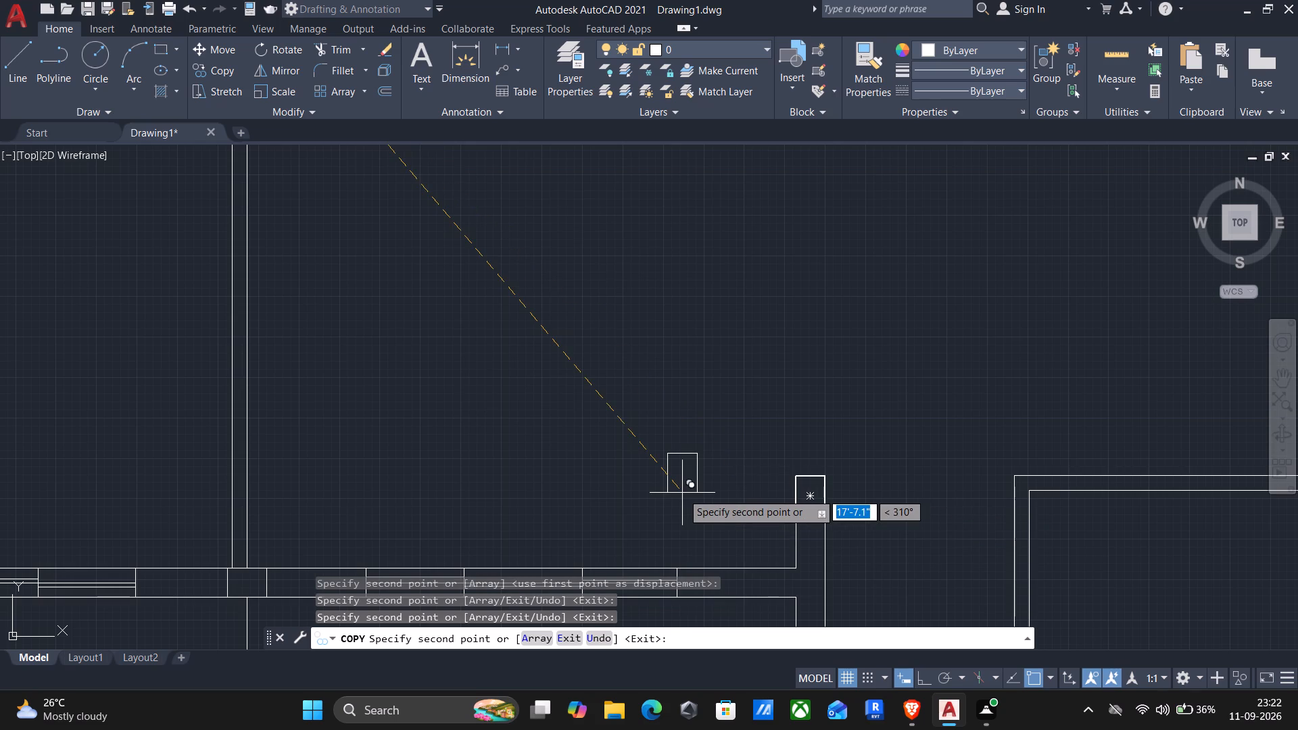
key(Escape)
Move the copied column by its top-edge midpoint onto the midpoint of the wall stub's top edge.
scroll(876, 539, up, 3)
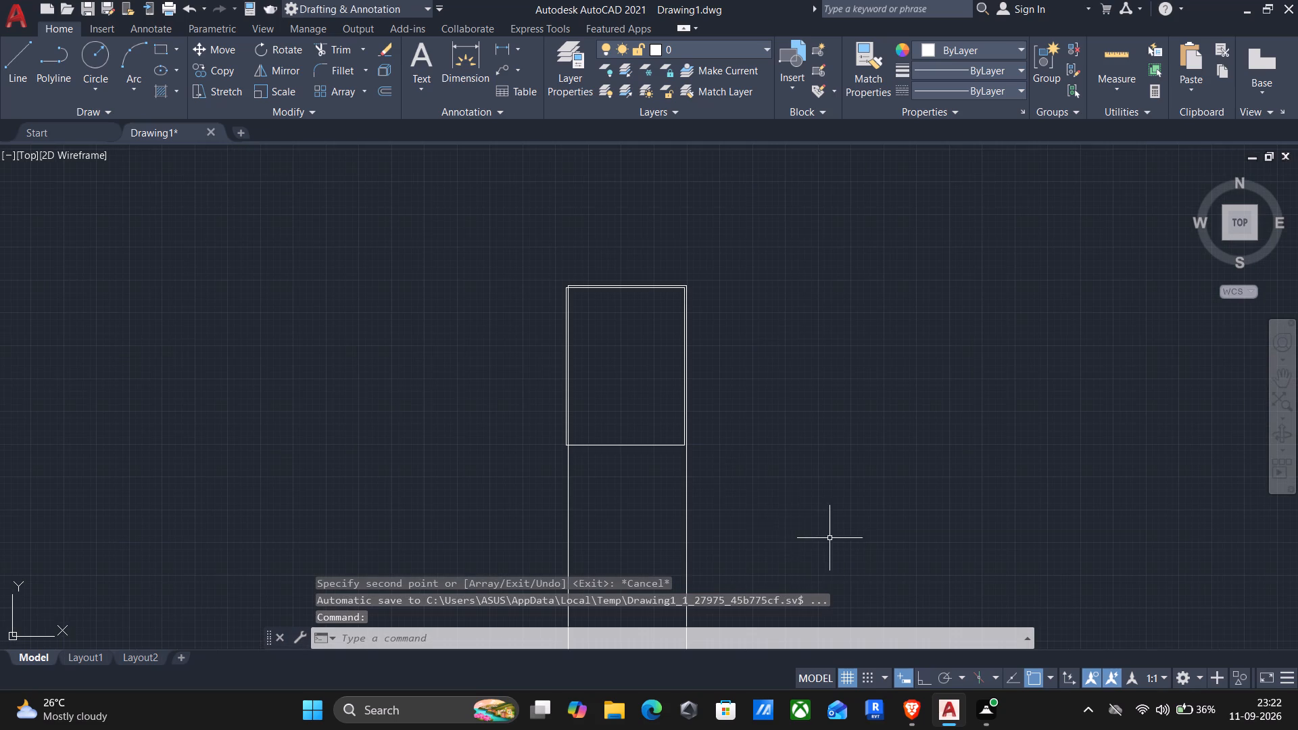
click(654, 445)
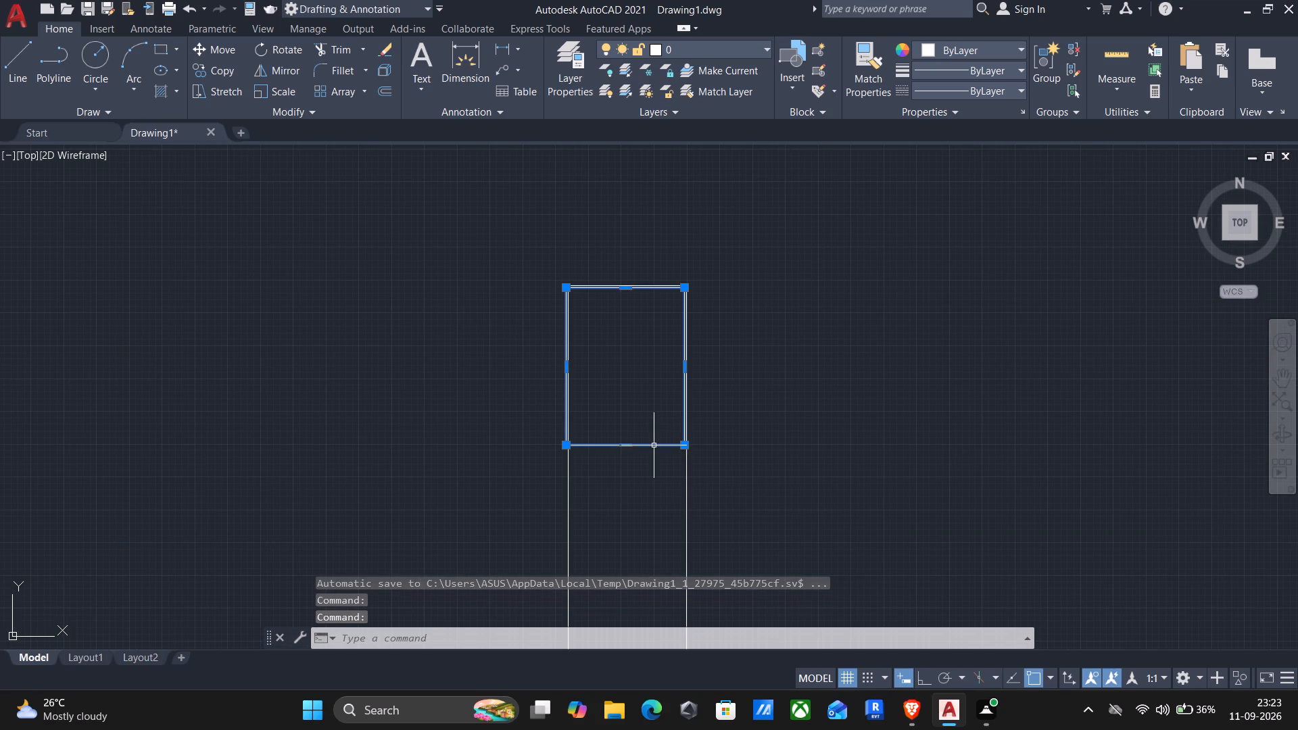
key(m)
key(Return)
scroll(626, 286, up, 2)
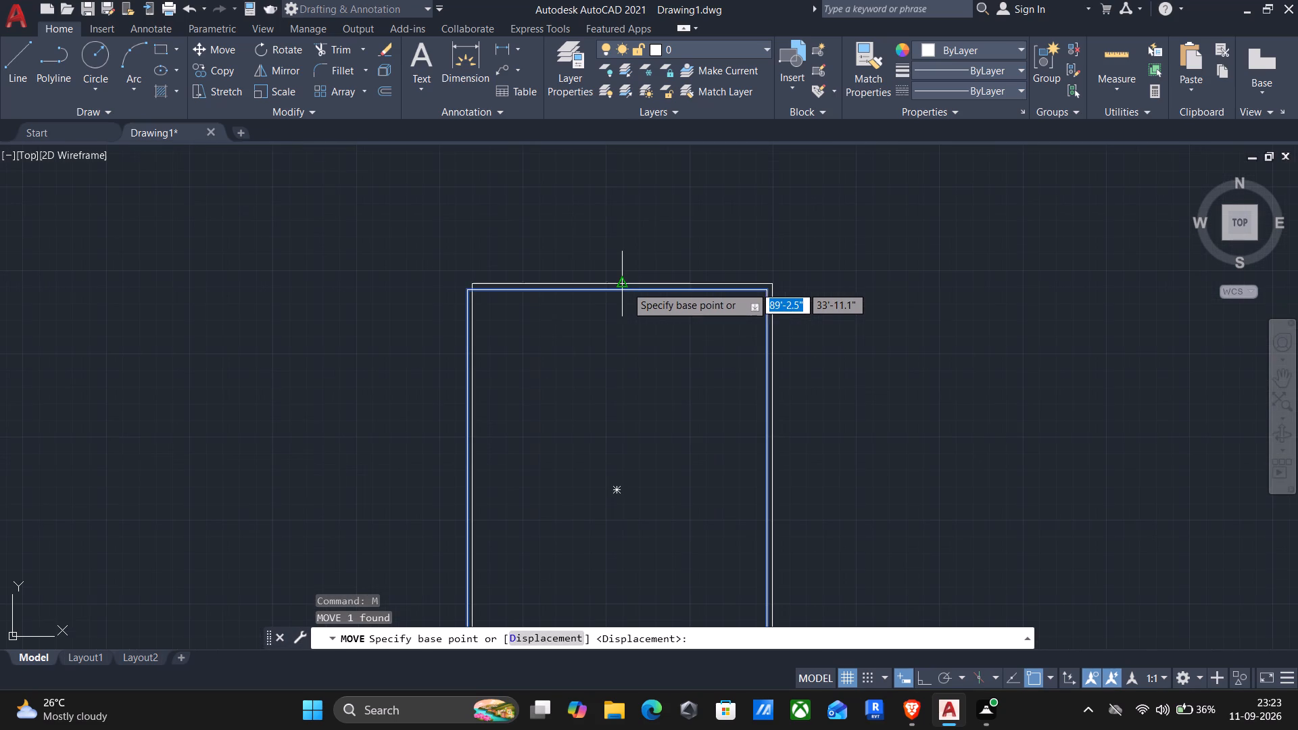
click(620, 293)
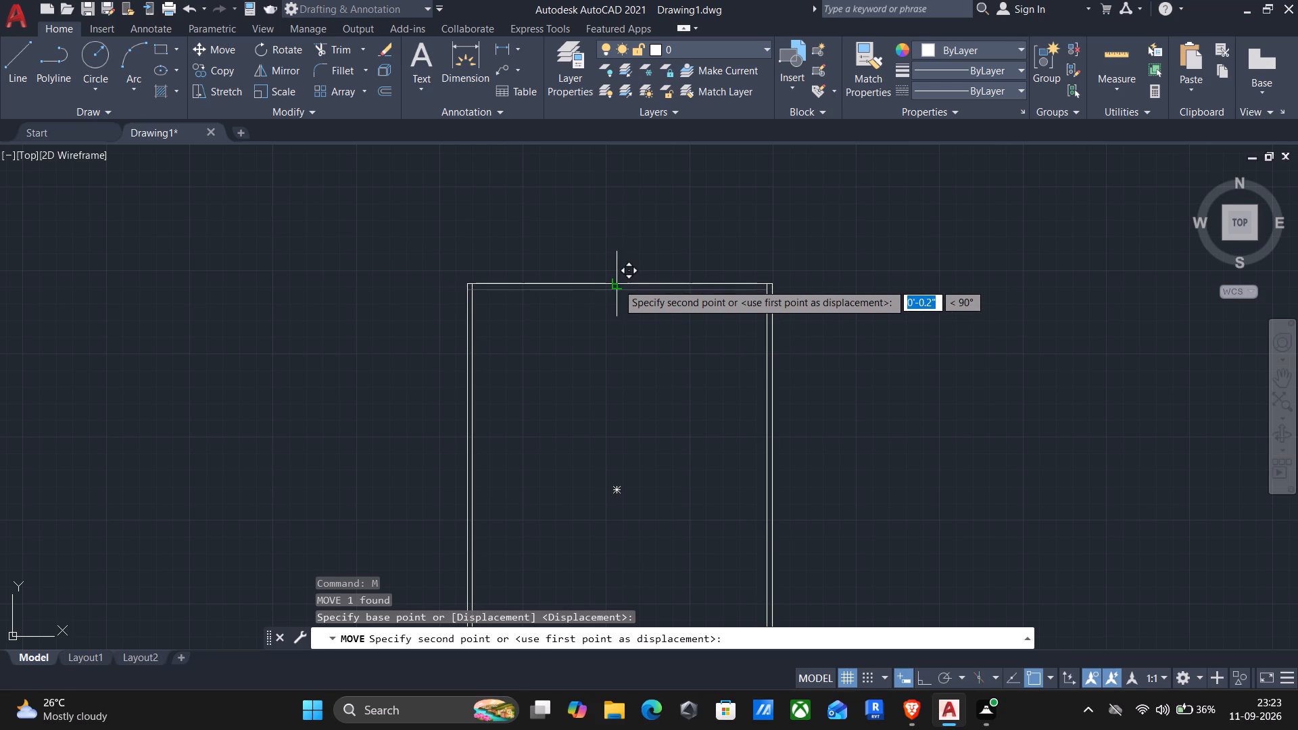
scroll(617, 283, up, 3)
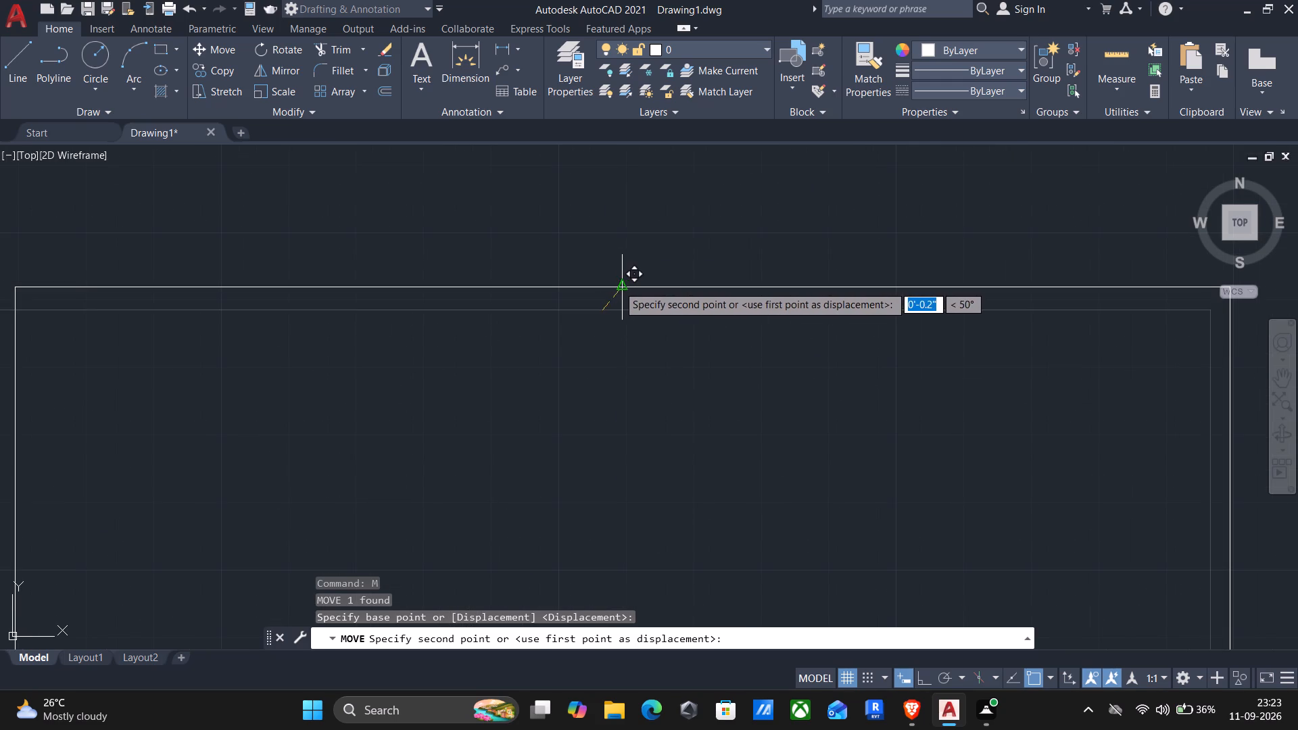
click(621, 285)
scroll(621, 285, down, 7)
middle_drag(654, 438, 684, 346)
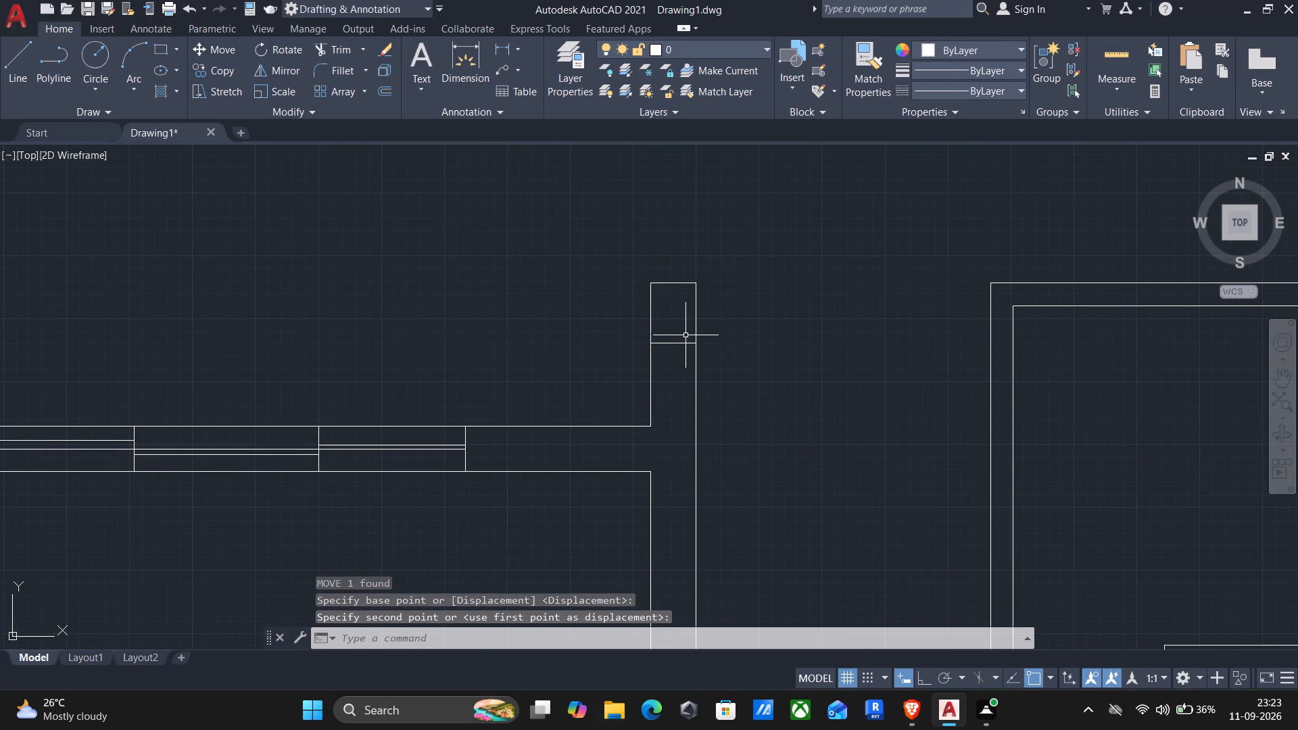
Copy the wall-stub column by its lower-left corner to the outer southwest corner of the room east of the steps.
scroll(684, 452, down, 1)
middle_drag(838, 560, 842, 344)
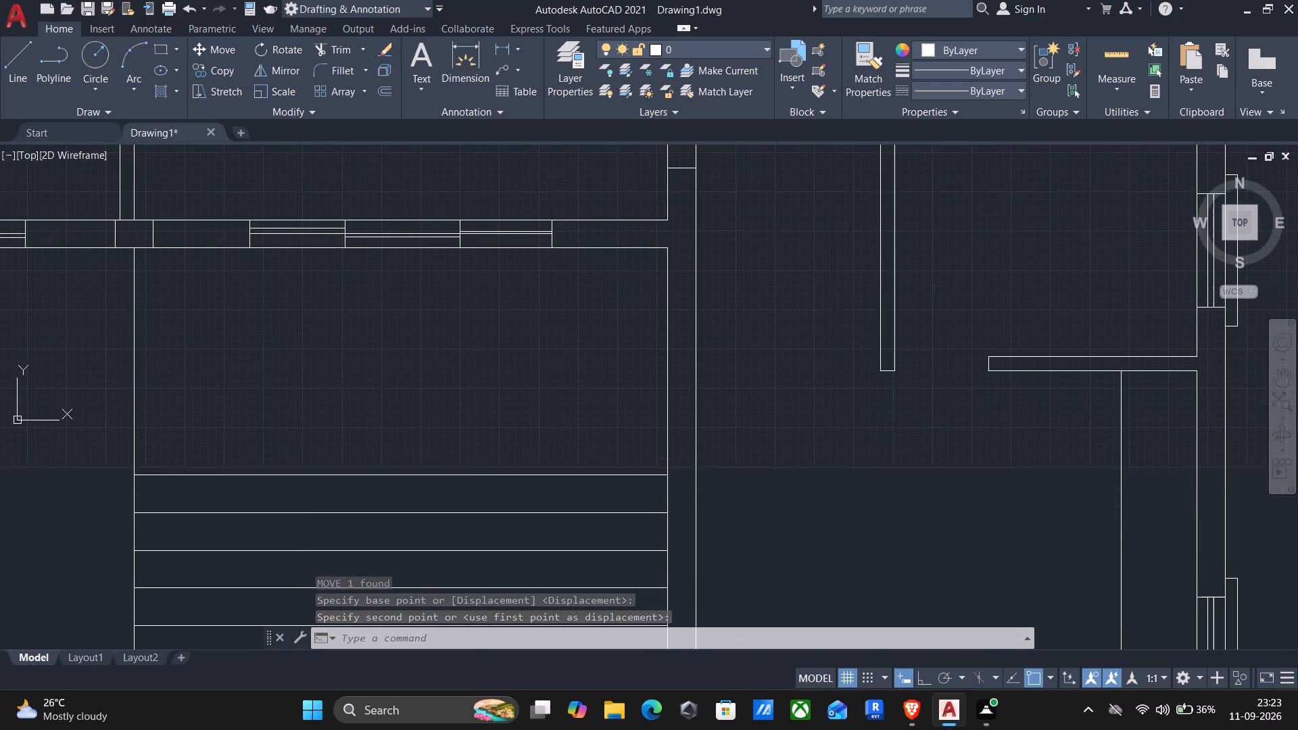
scroll(813, 222, down, 2)
middle_drag(787, 454, 807, 335)
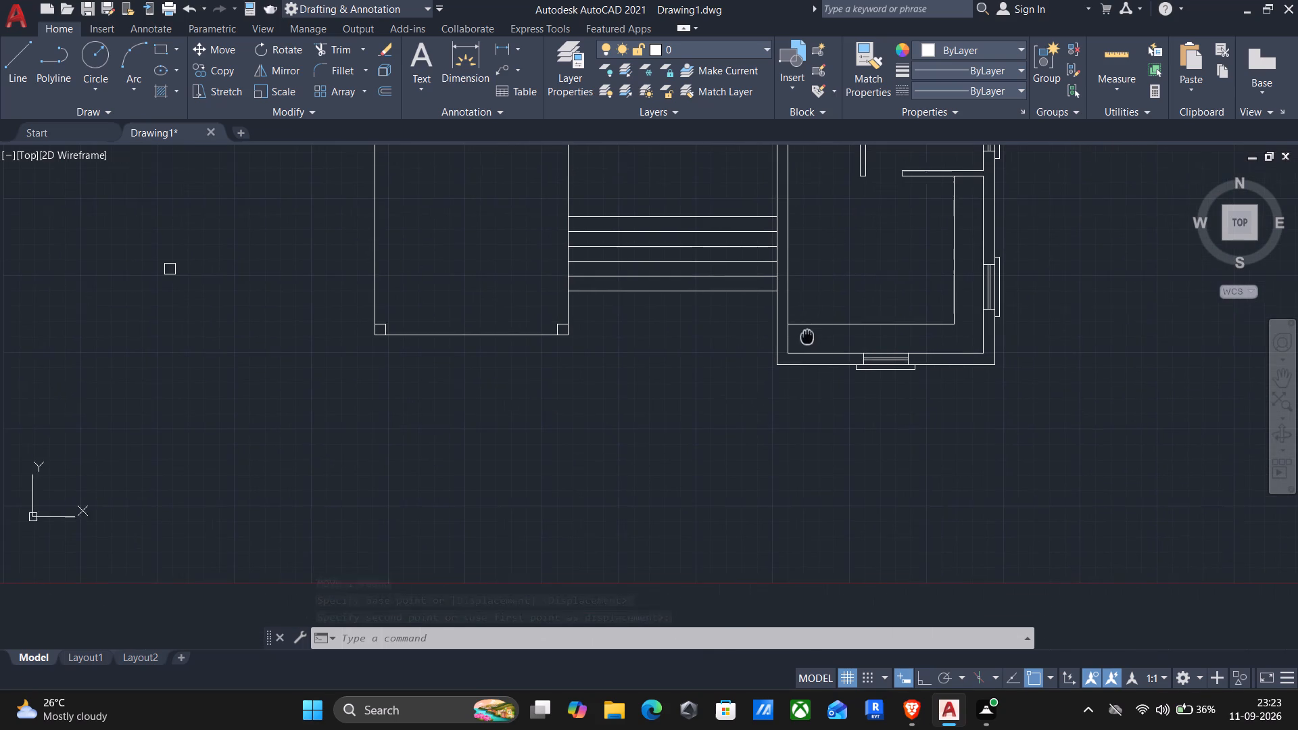
middle_drag(807, 335, 807, 335)
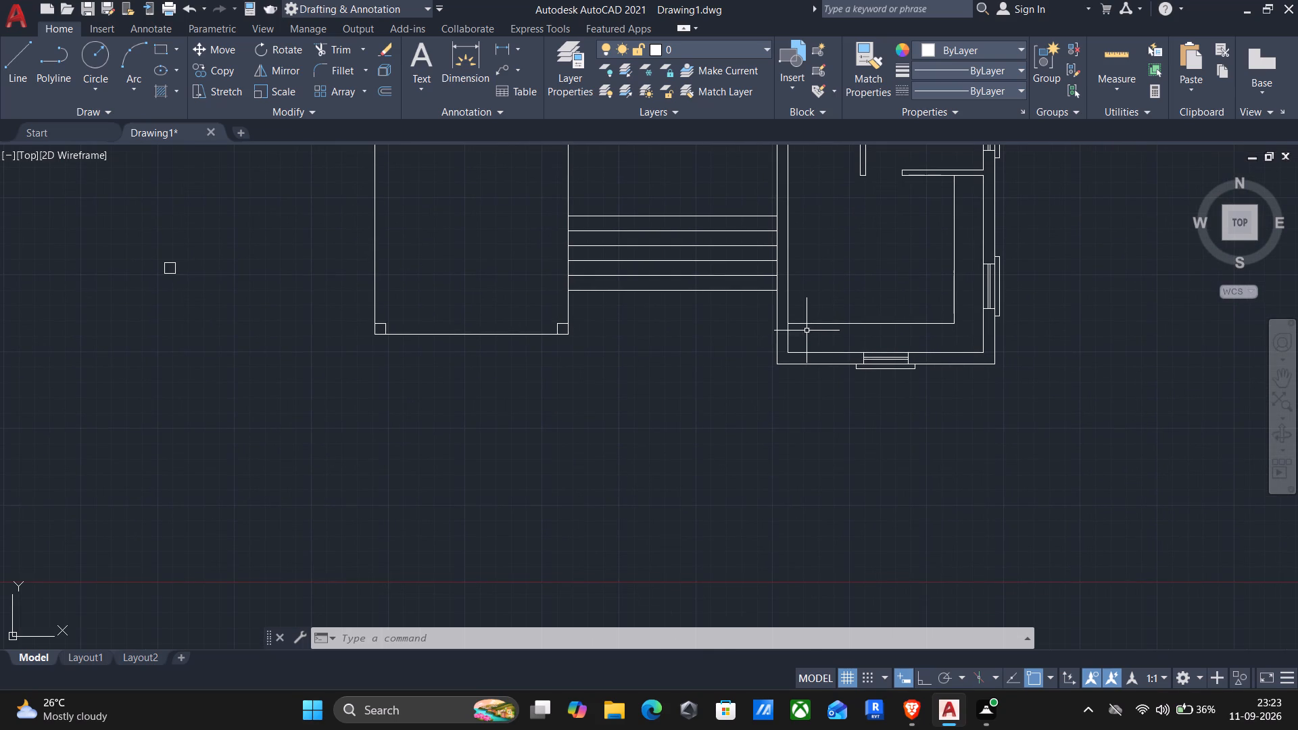
middle_drag(804, 327, 798, 620)
click(755, 352)
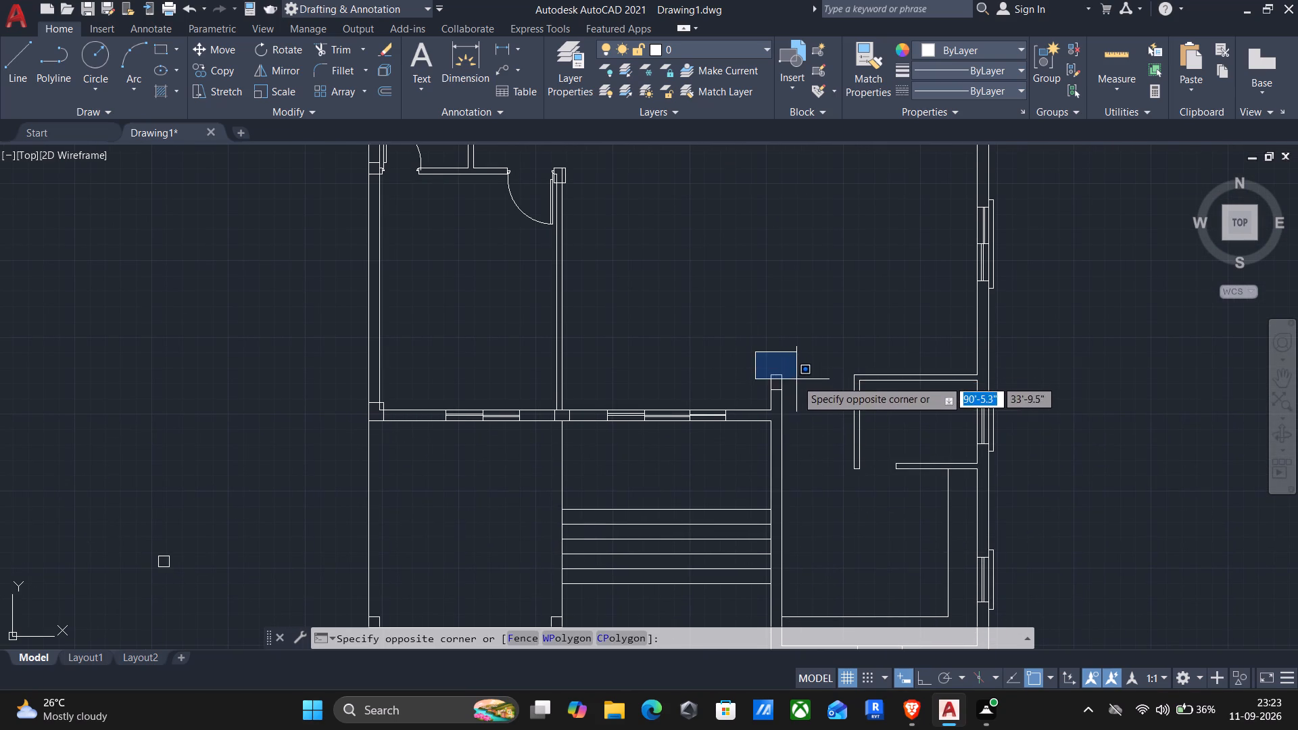
click(806, 399)
text(cp)
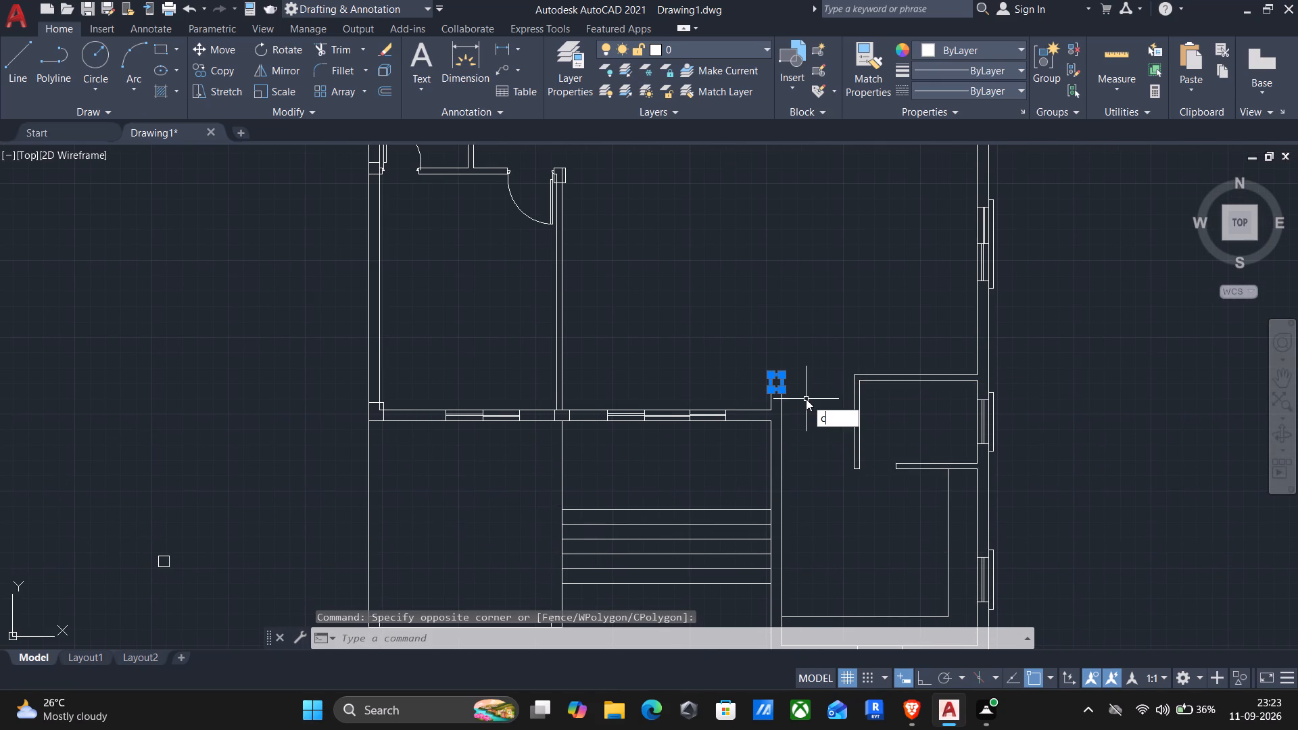
key(Return)
scroll(773, 400, up, 3)
click(747, 361)
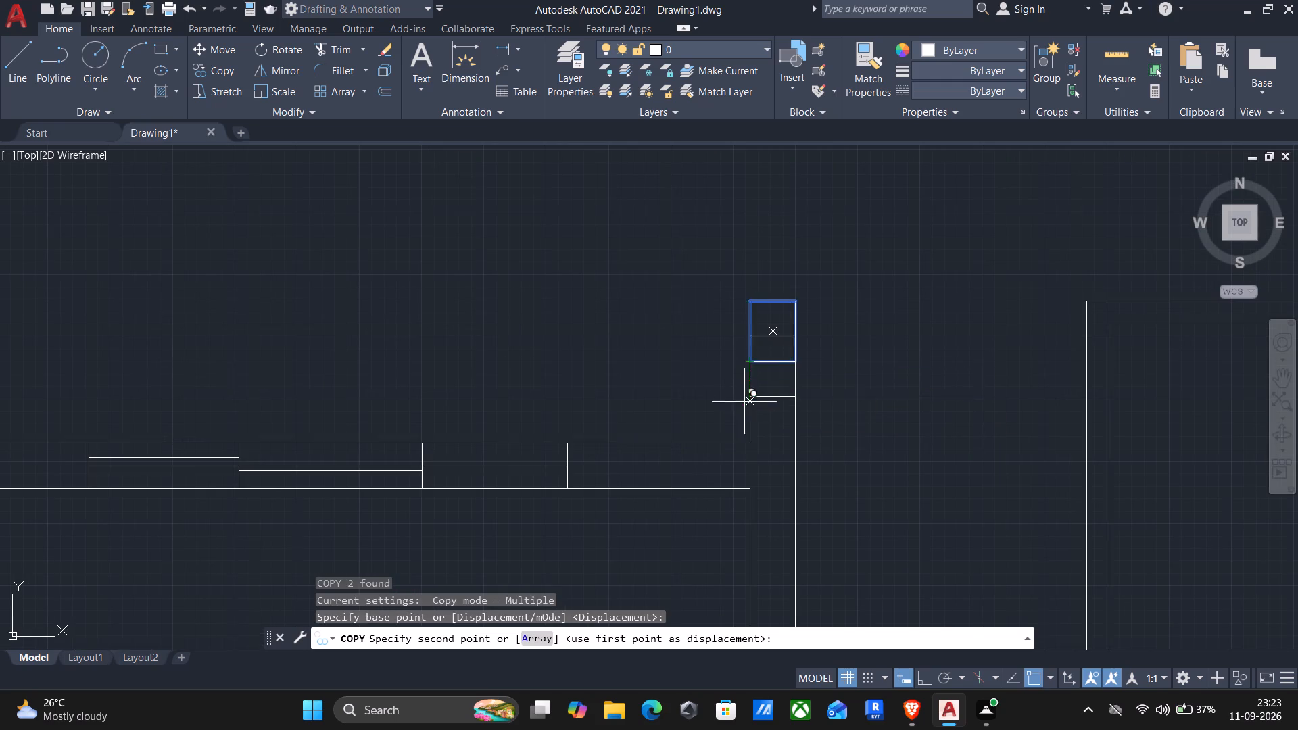
scroll(746, 419, down, 2)
middle_drag(767, 460, 818, 303)
middle_drag(819, 514, 871, 323)
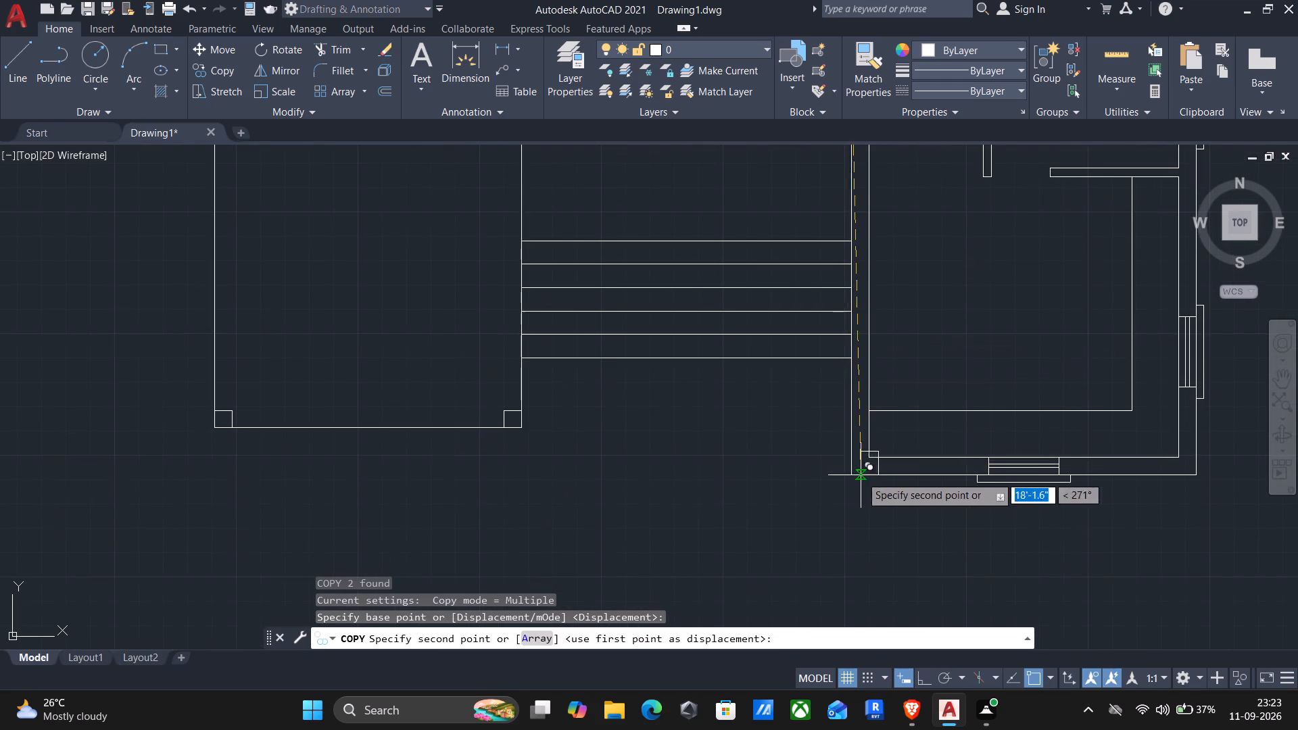
scroll(868, 488, up, 2)
click(820, 456)
Place another copy of the column on the east wall, just above the same room's south wall.
scroll(824, 456, down, 2)
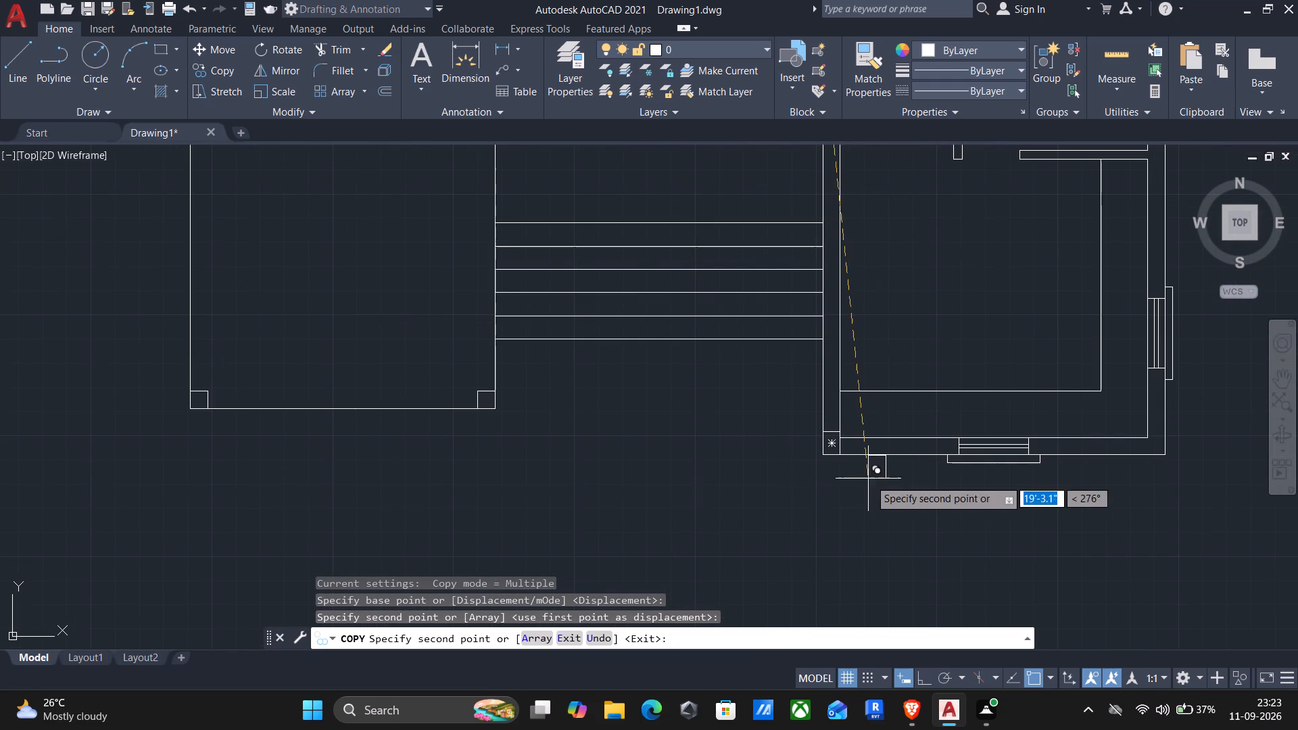
middle_drag(894, 489, 775, 531)
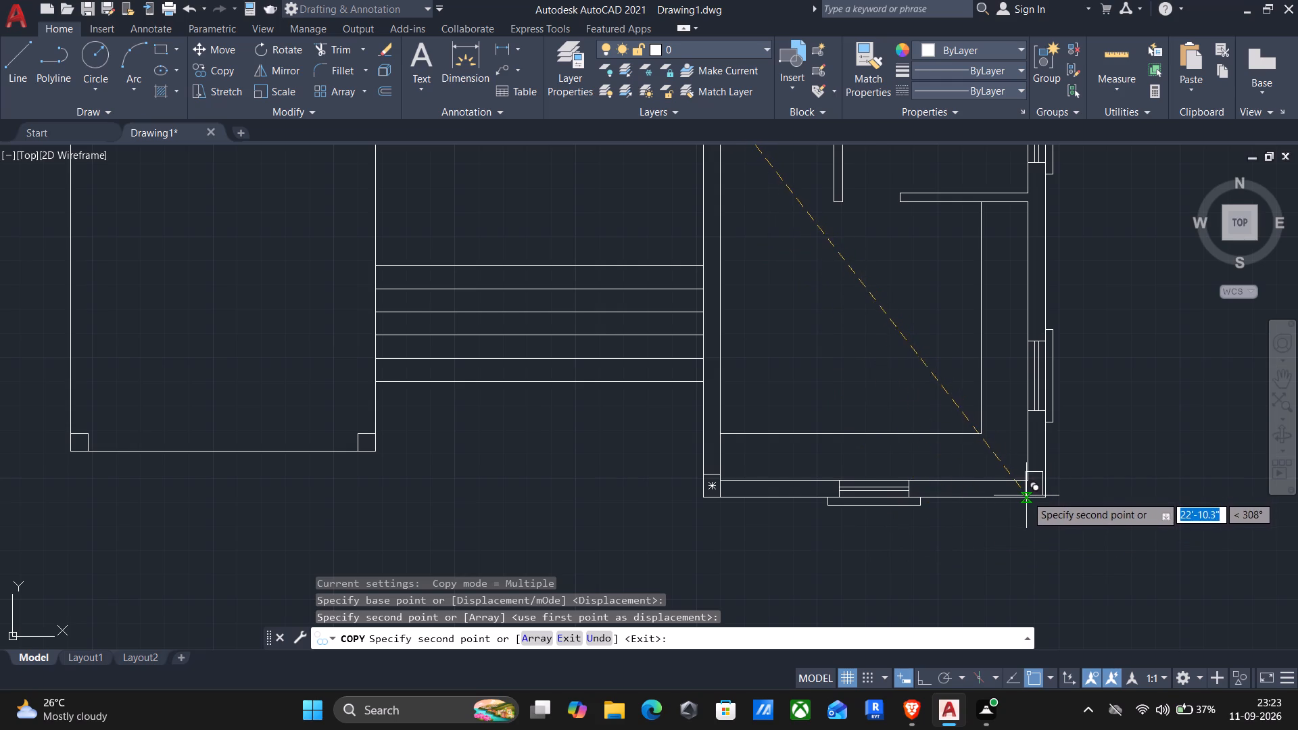
scroll(1029, 481, up, 3)
click(1009, 485)
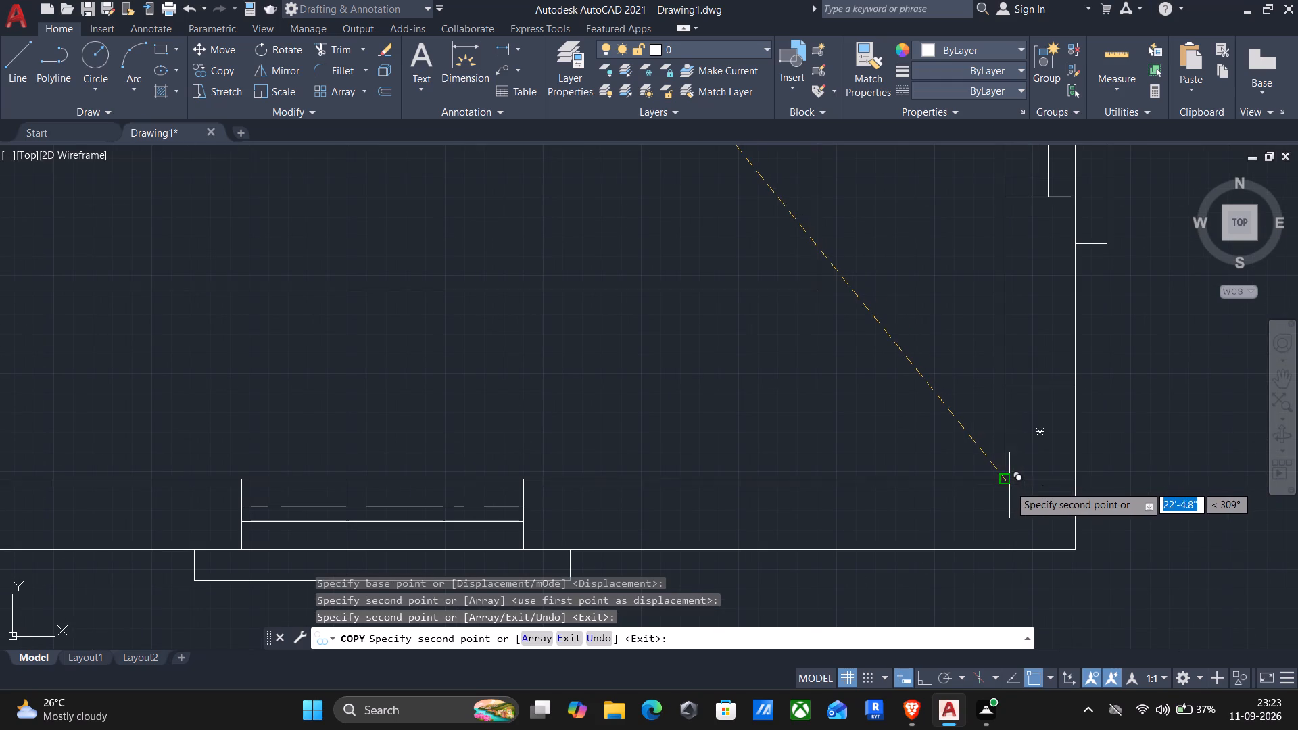
key(Escape)
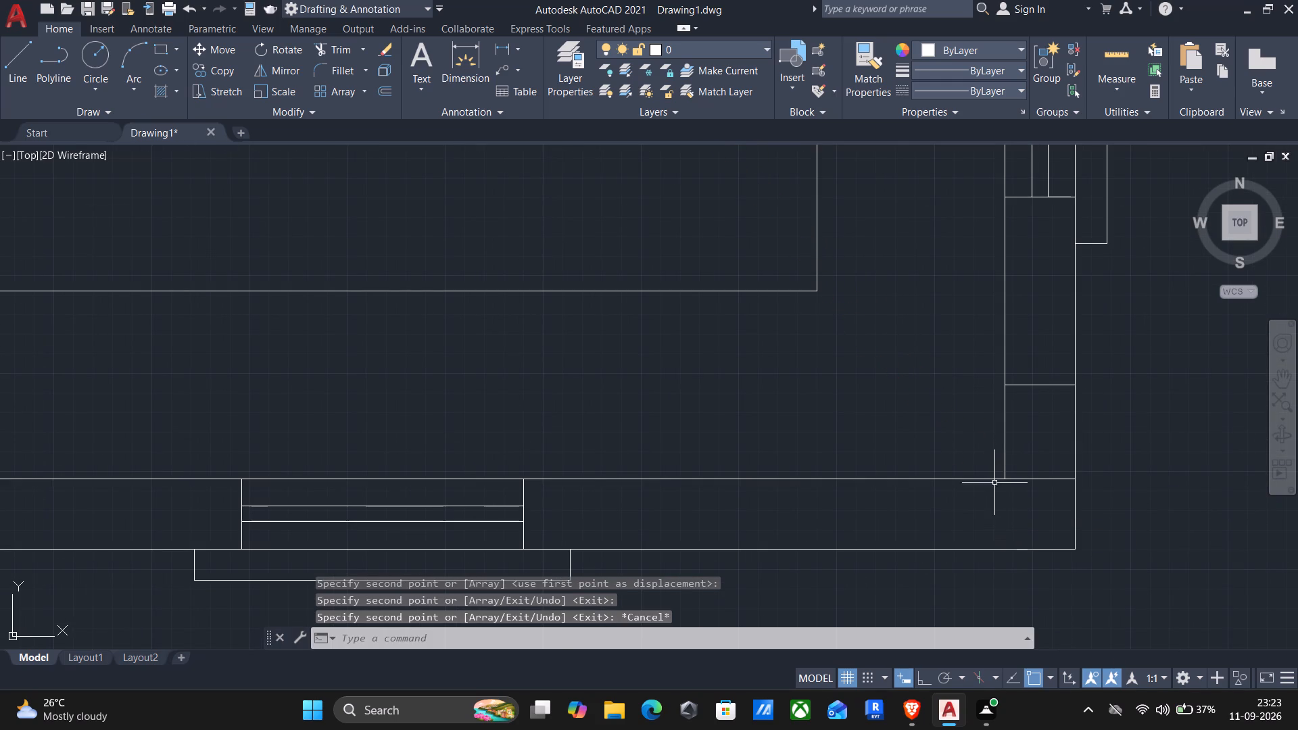
Move the east-wall column by its lower-right corner onto the outer southeast corner of the house.
click(999, 379)
click(1103, 491)
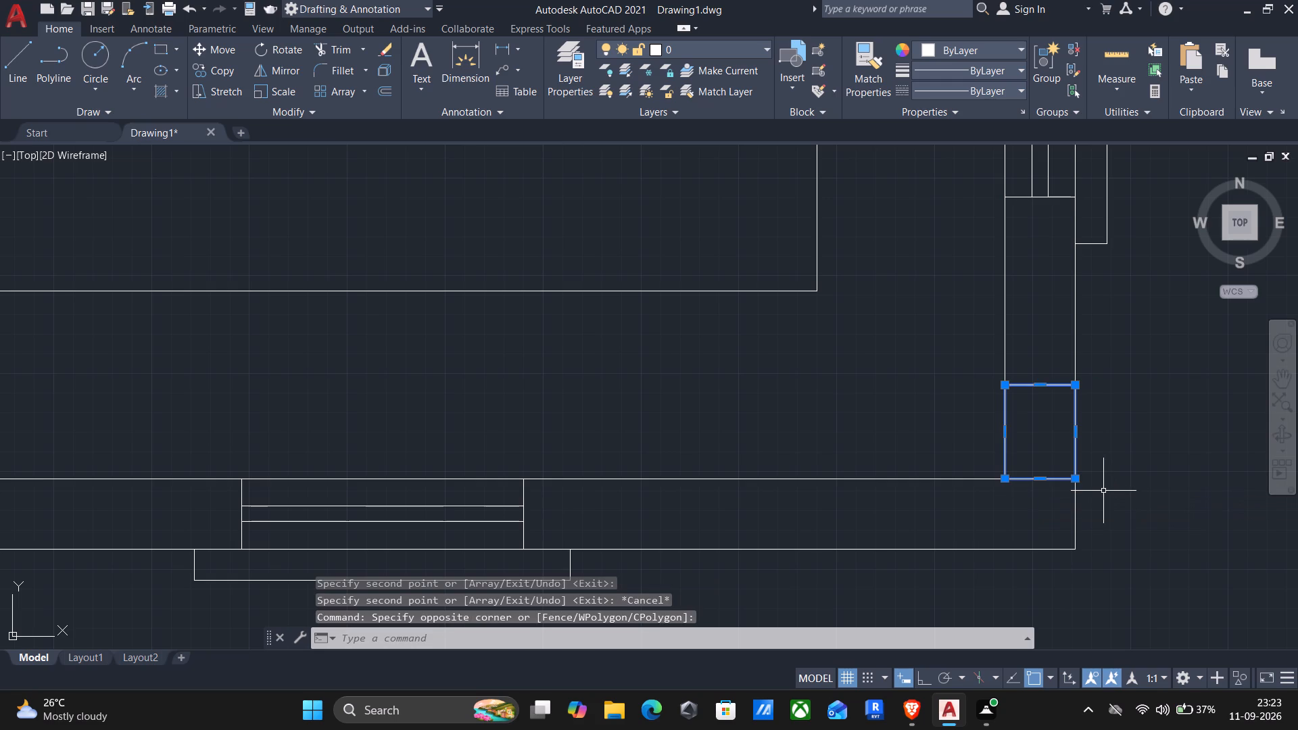
key(m)
key(Return)
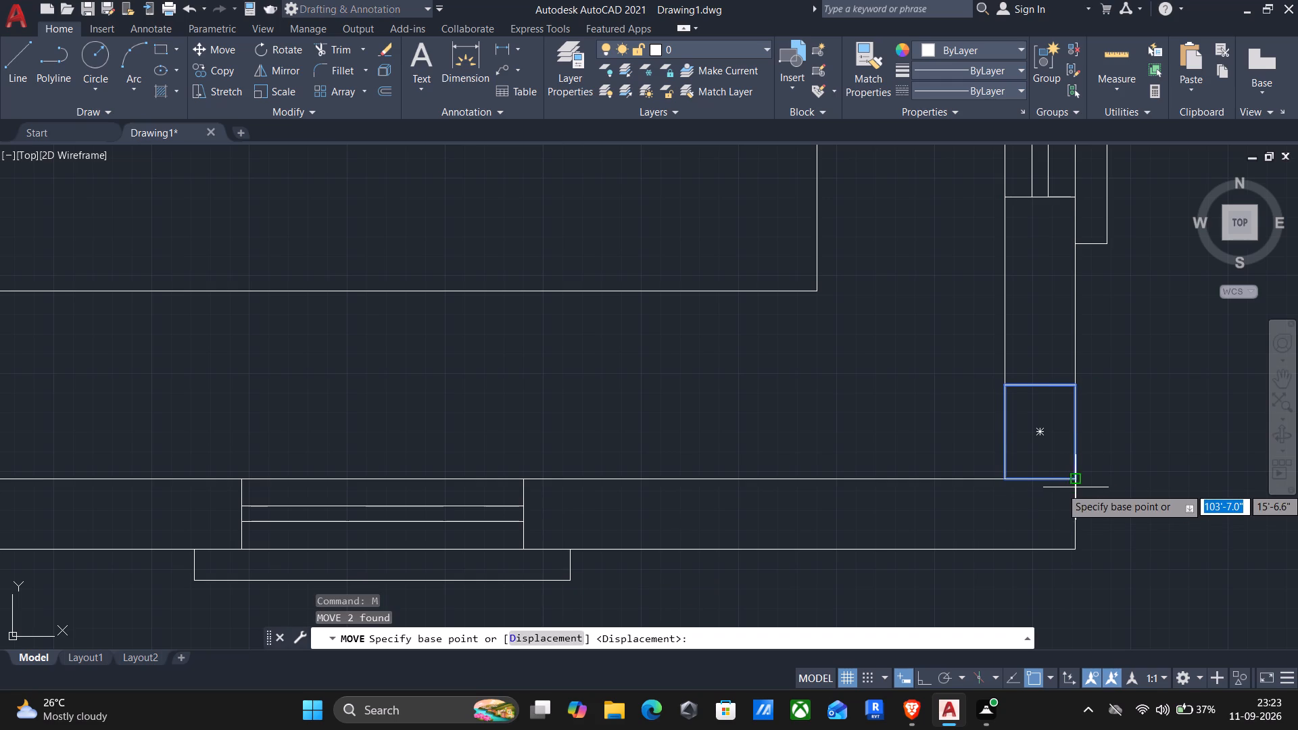
click(1076, 480)
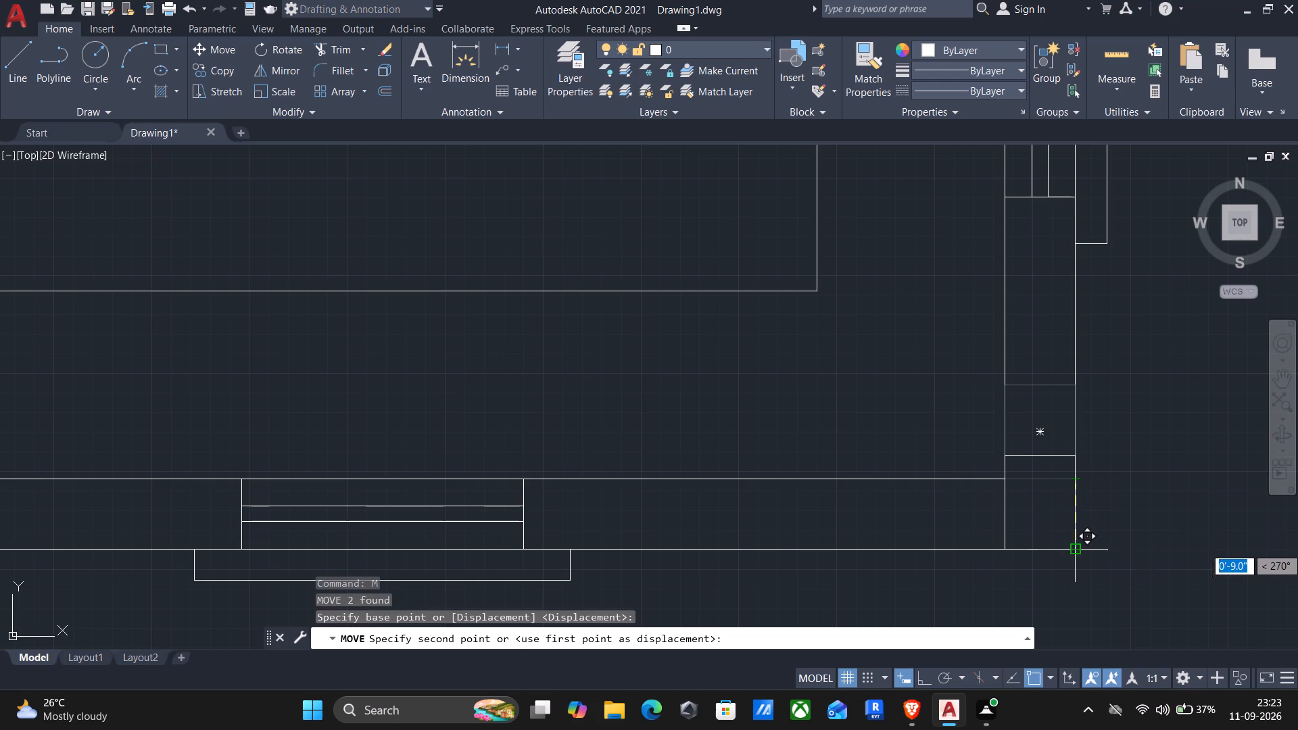
click(1074, 547)
scroll(1074, 547, down, 2)
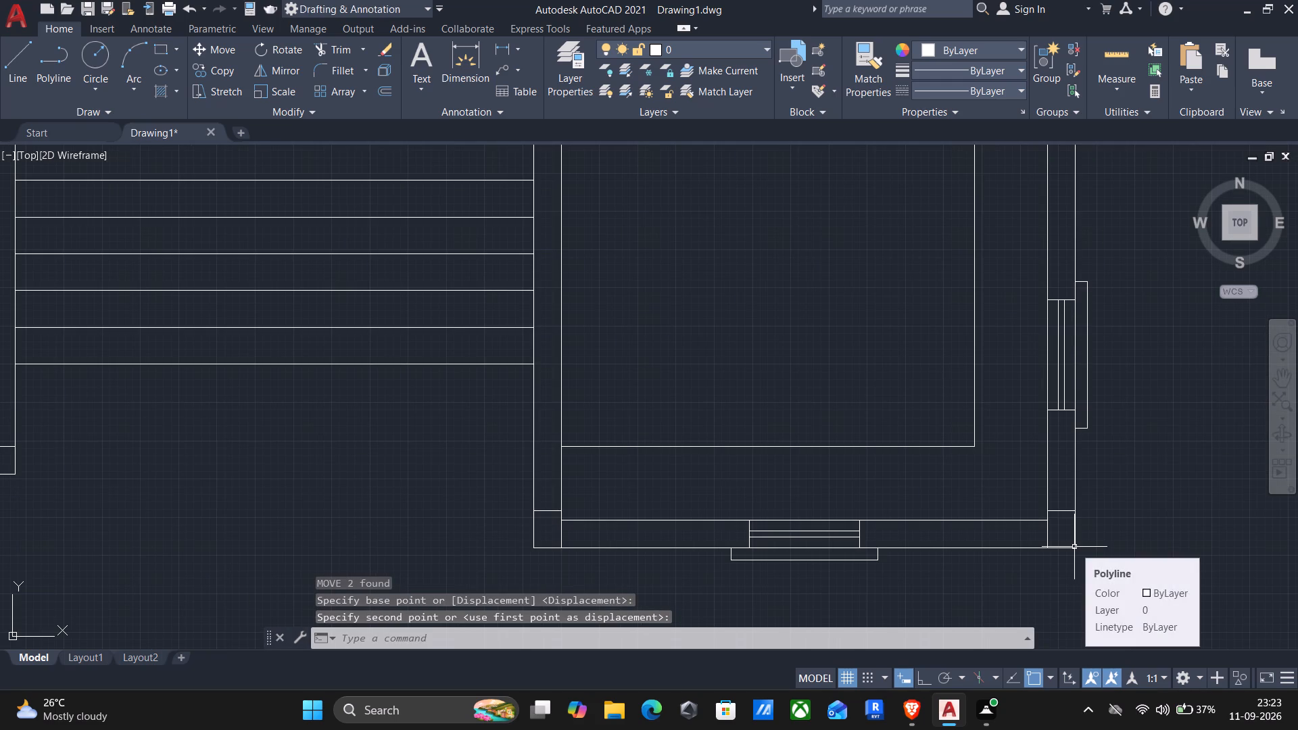
Copy the house's southeast corner column by its upper-left corner to where the short partition's upper edge meets the east wall.
click(1010, 489)
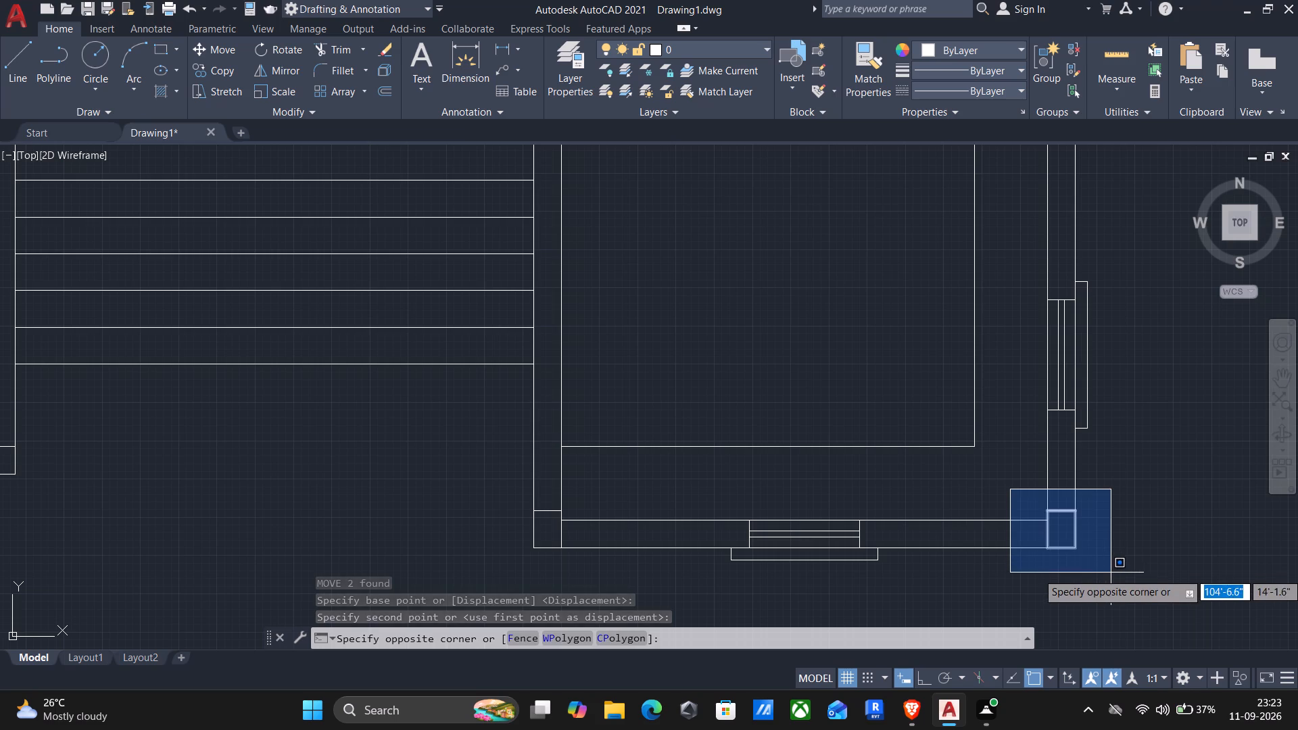
click(1113, 574)
text(cp)
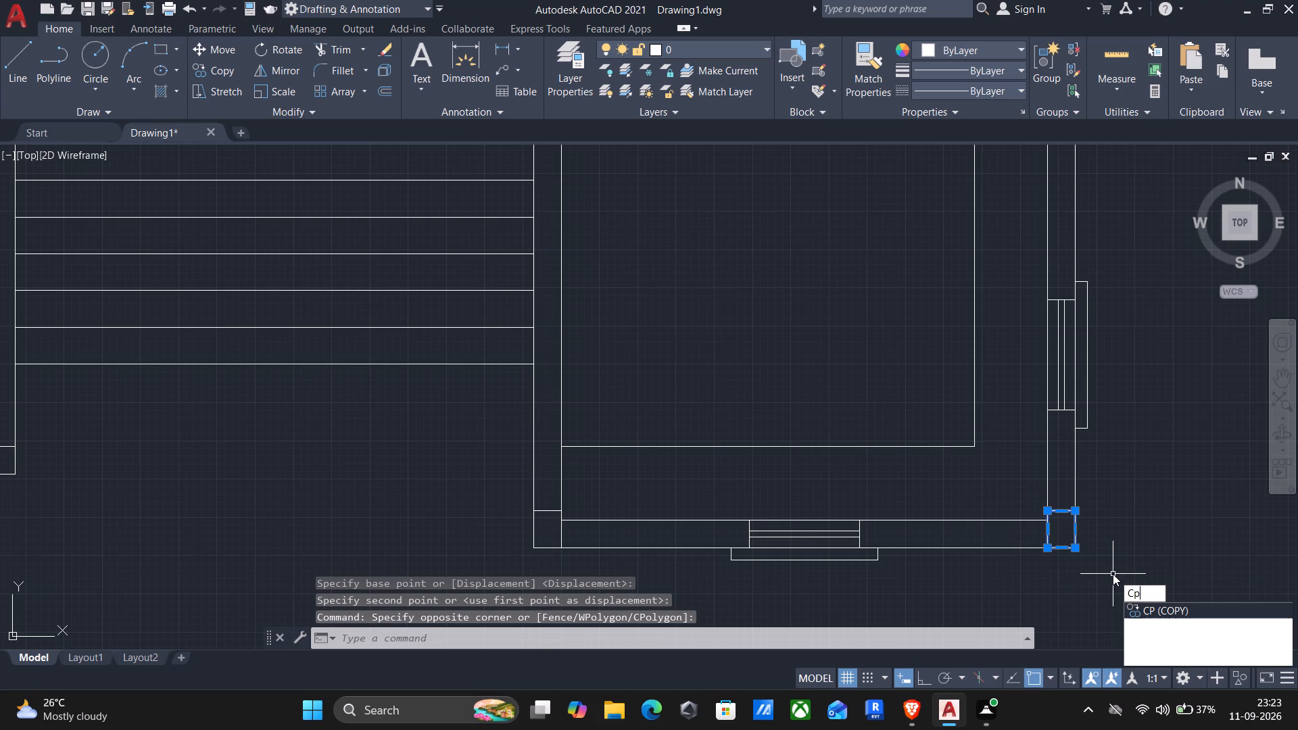
key(Return)
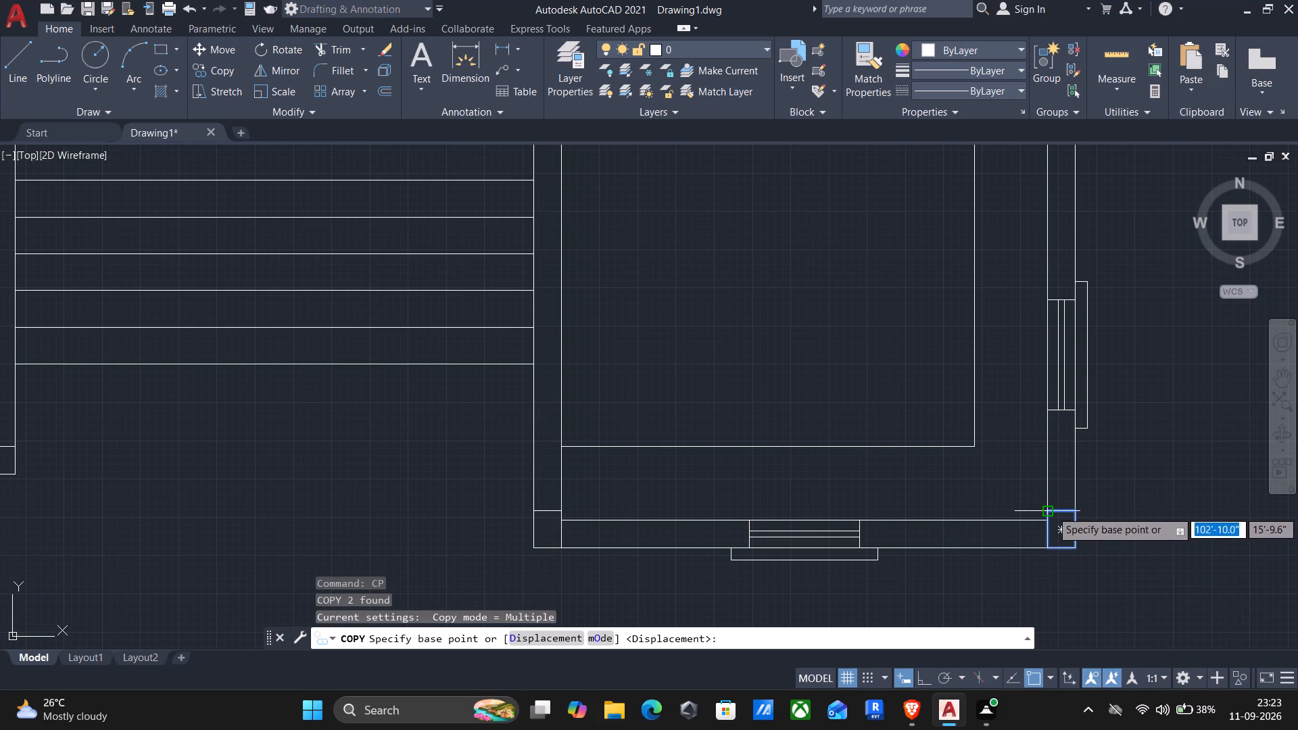
click(1050, 511)
middle_drag(1030, 463, 1030, 729)
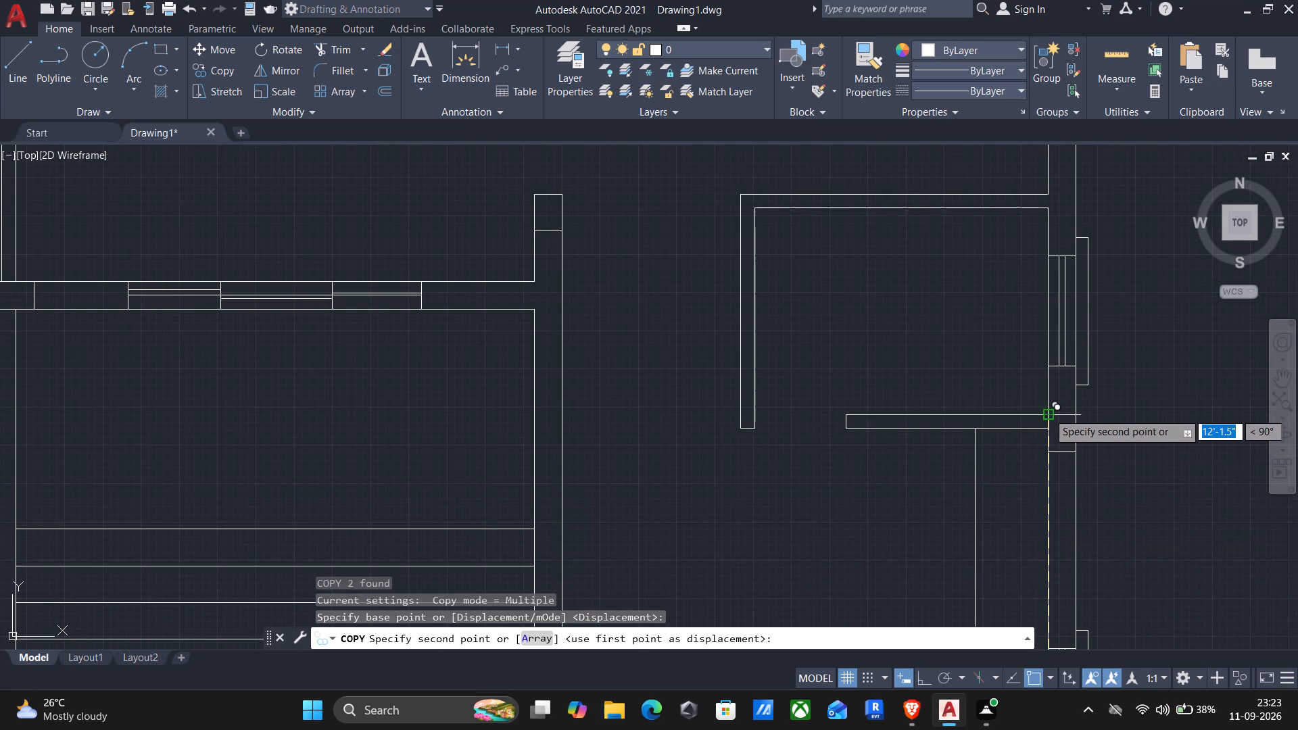
click(1048, 412)
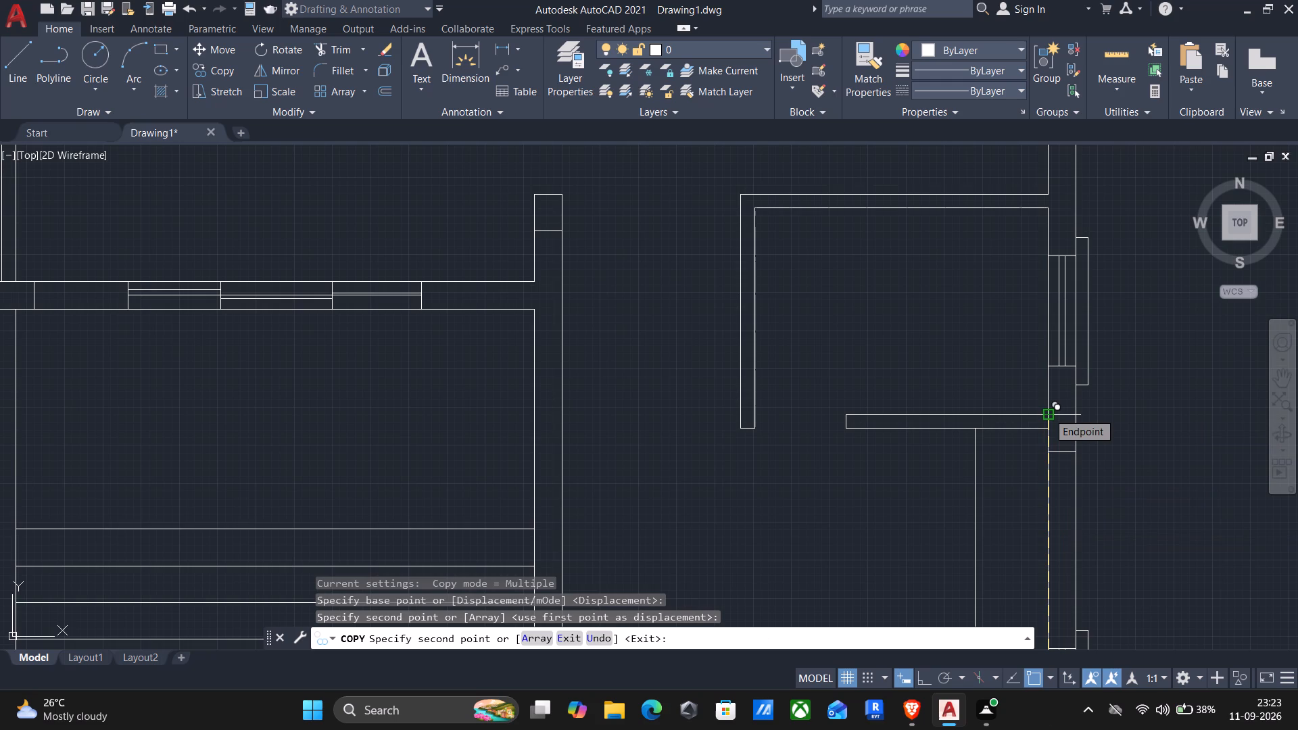
Place another copy on the east wall, its upper-left corner where the small room's north wall meets it.
middle_drag(1066, 483, 1114, 376)
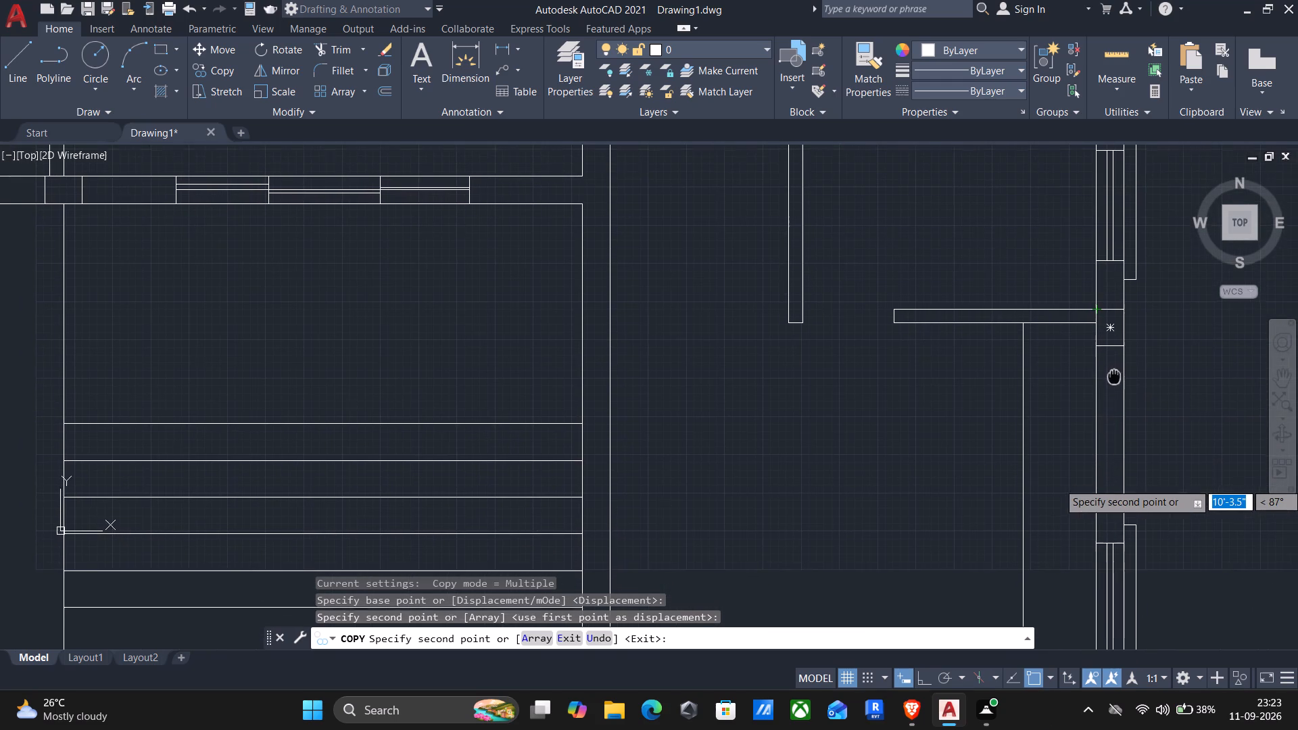
middle_drag(1114, 376, 1115, 376)
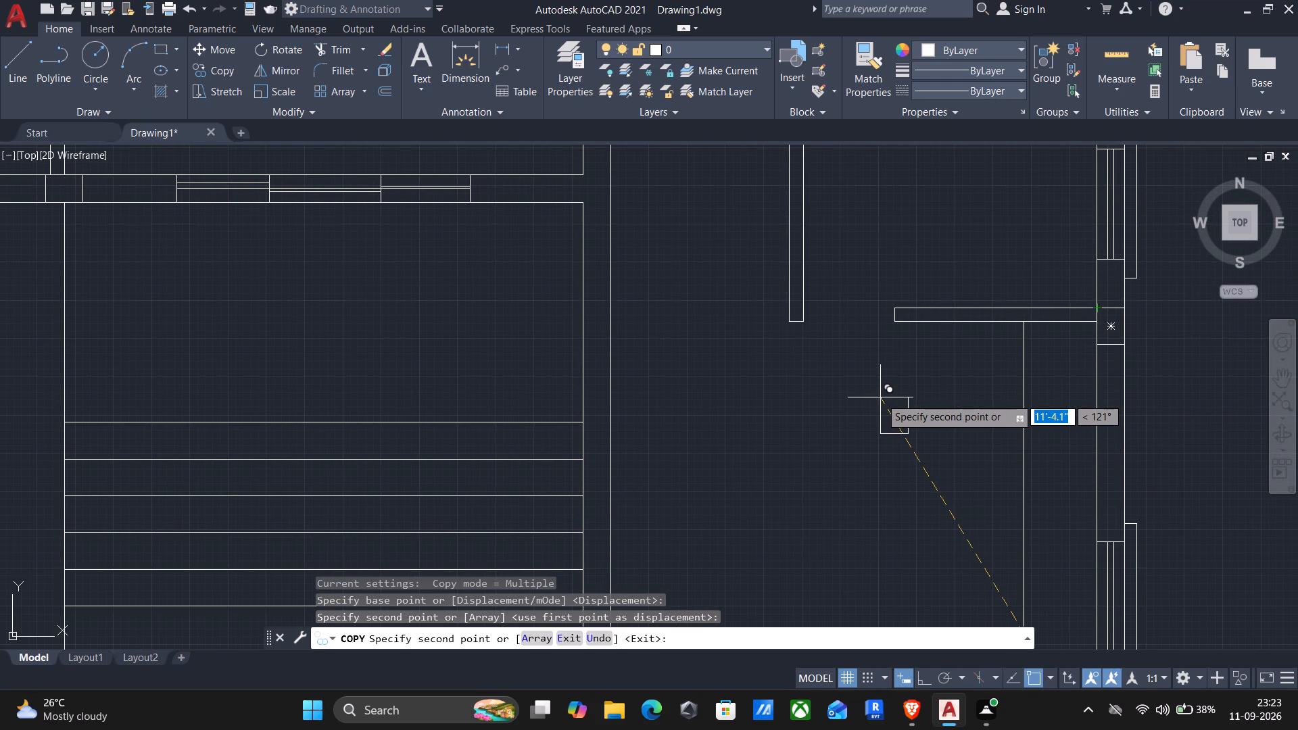
scroll(854, 397, down, 2)
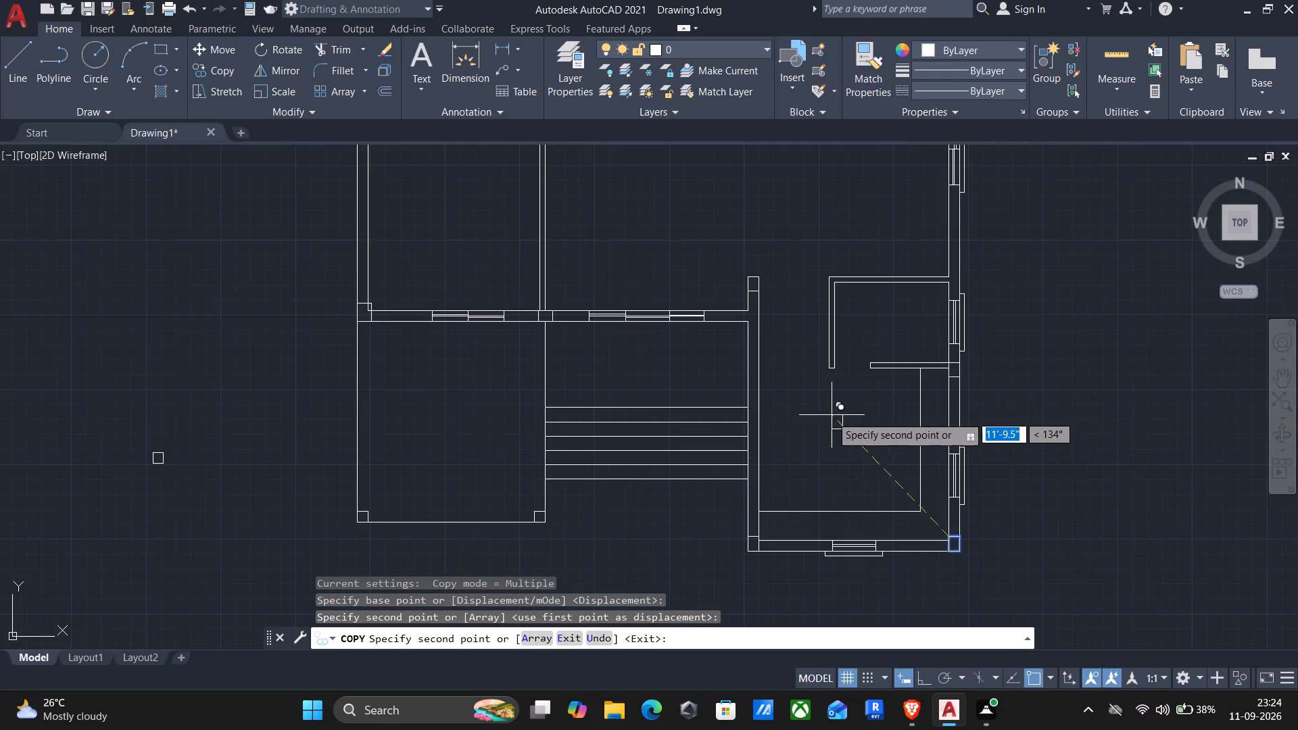
middle_drag(828, 416, 828, 364)
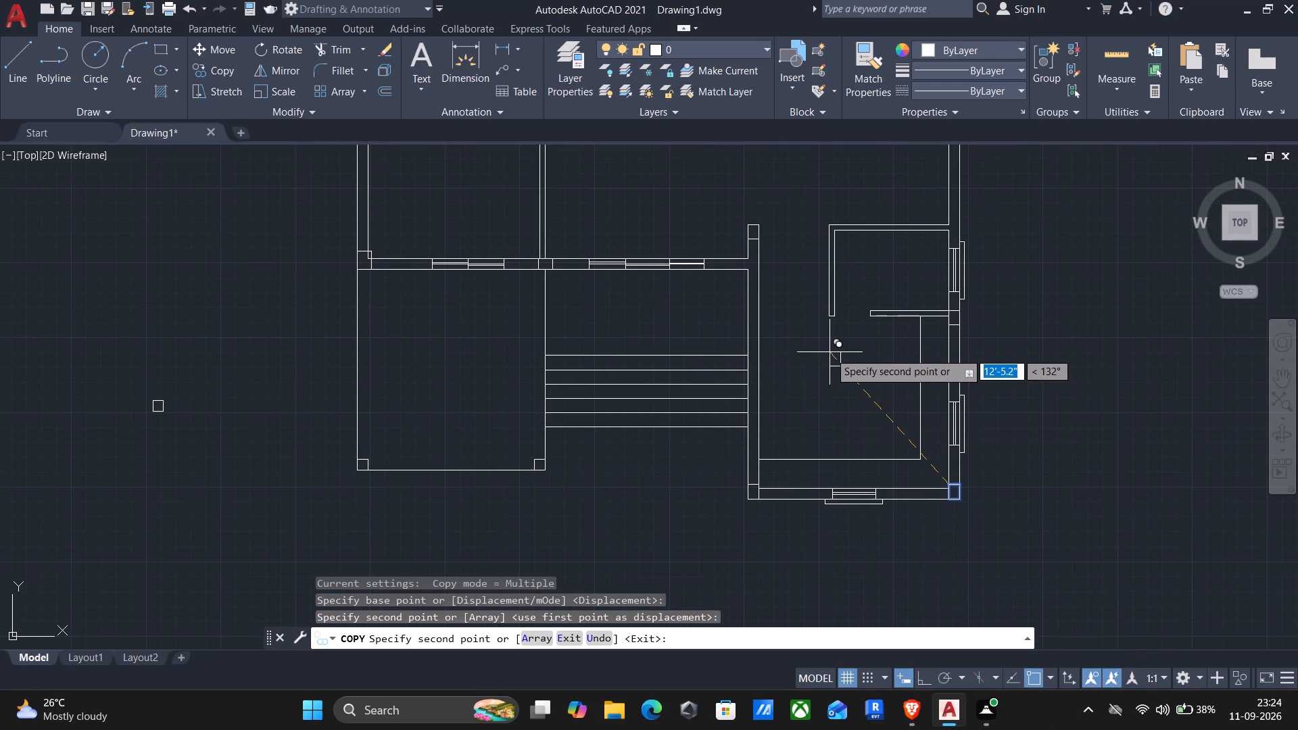
middle_drag(830, 352, 796, 447)
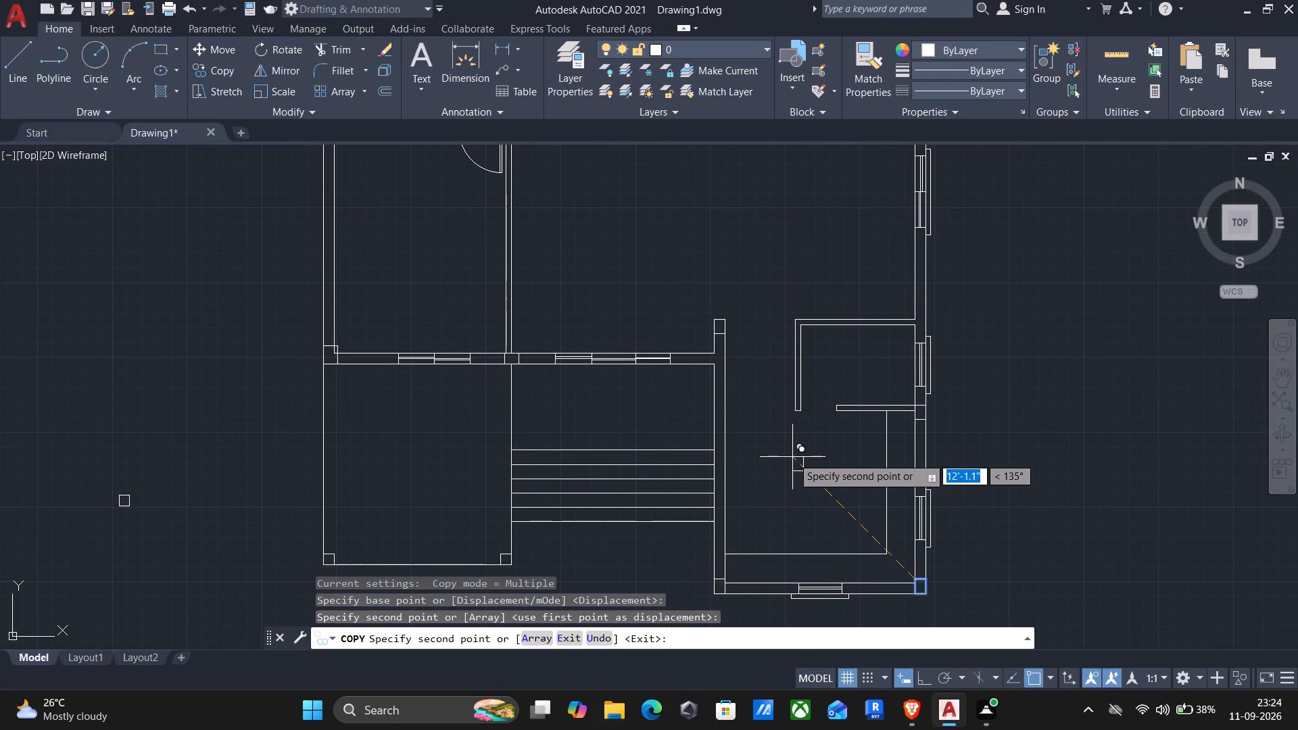
scroll(934, 266, up, 1)
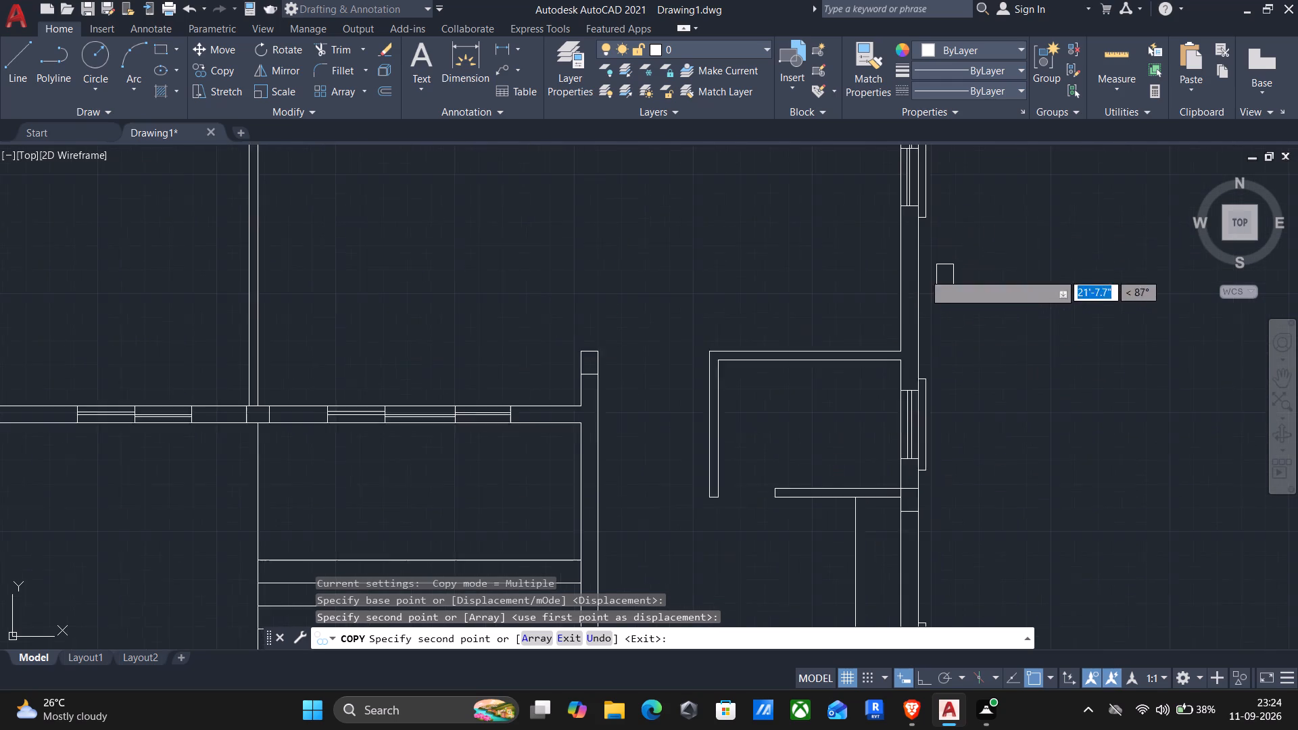
scroll(923, 274, up, 1)
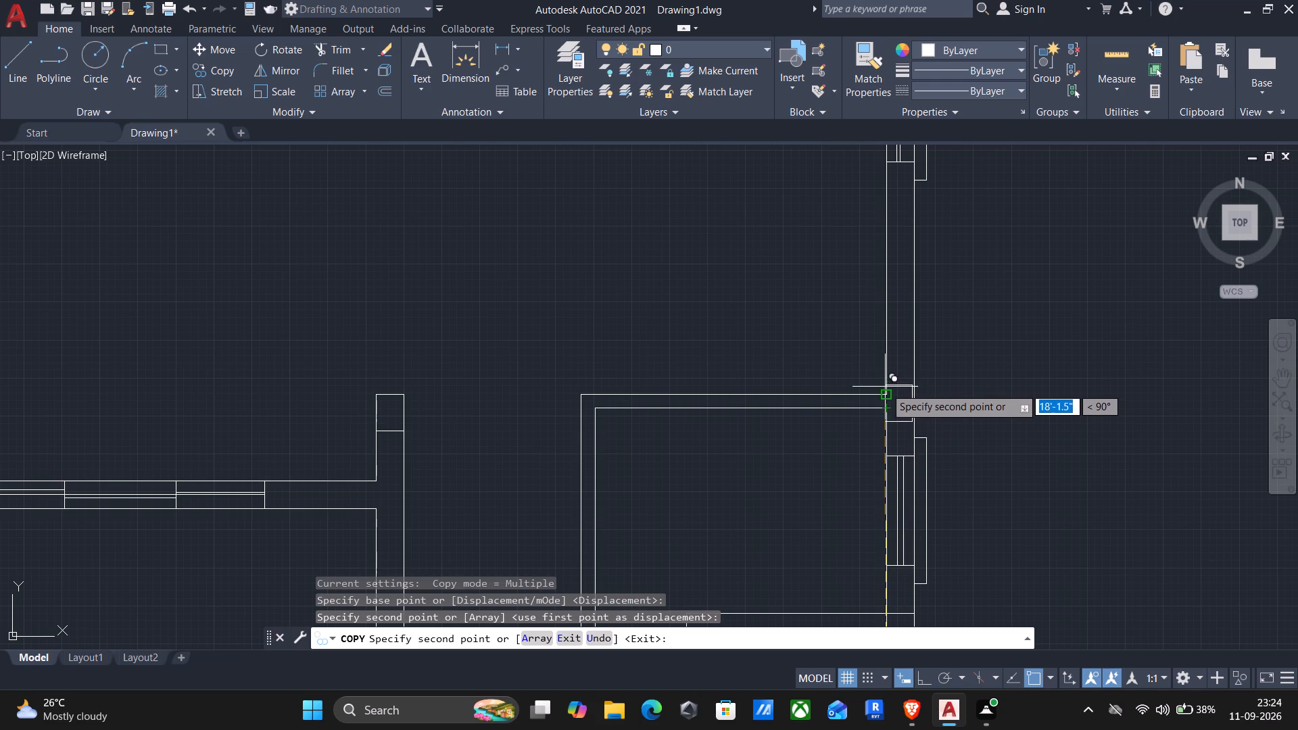
click(886, 391)
key(Escape)
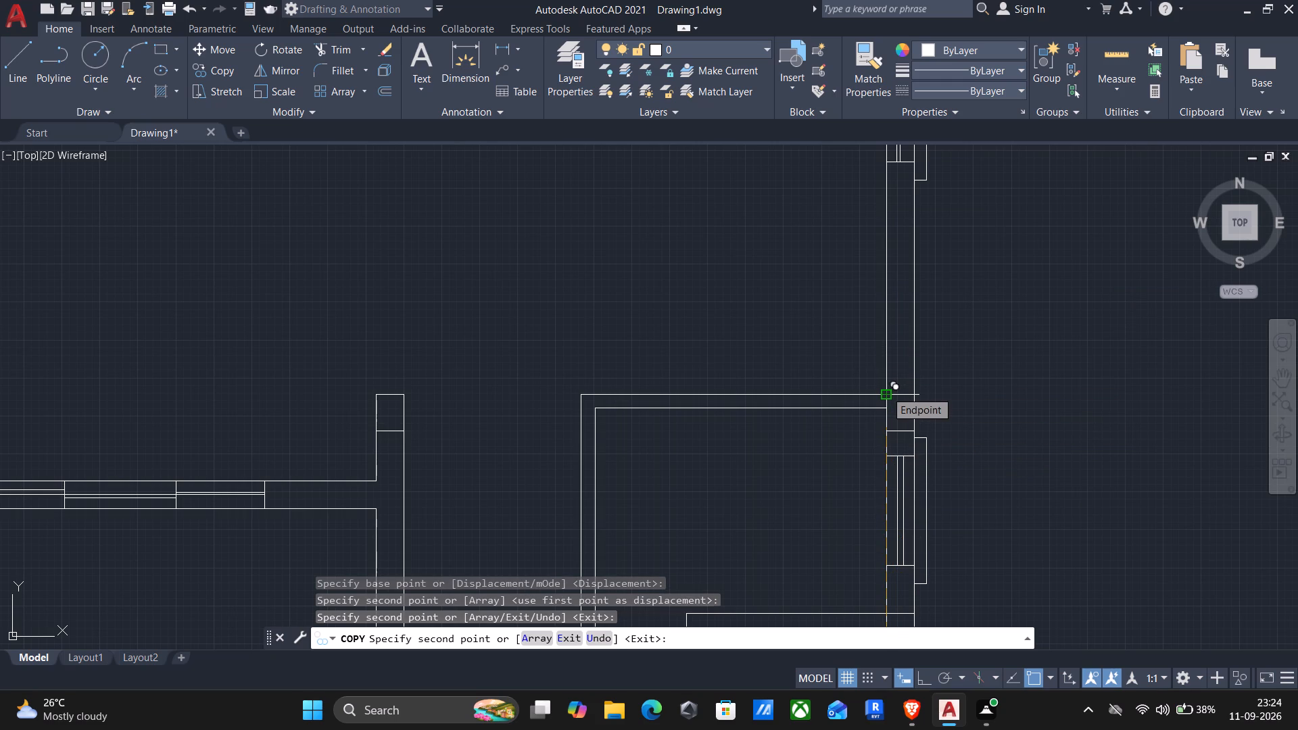
Delete the column copy on the east wall at the short partition south of the small room.
middle_drag(860, 506, 880, 278)
scroll(897, 339, down, 2)
scroll(902, 387, up, 2)
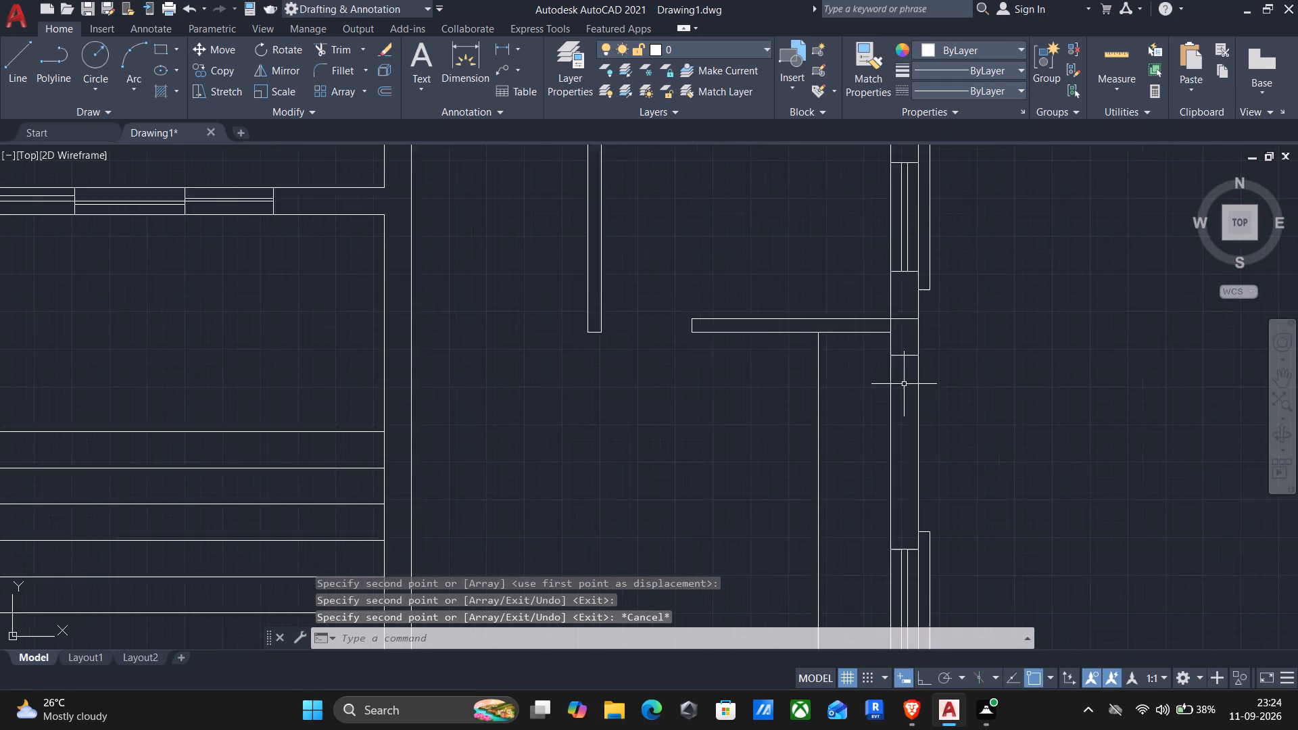
scroll(904, 384, up, 1)
click(905, 339)
key(Delete)
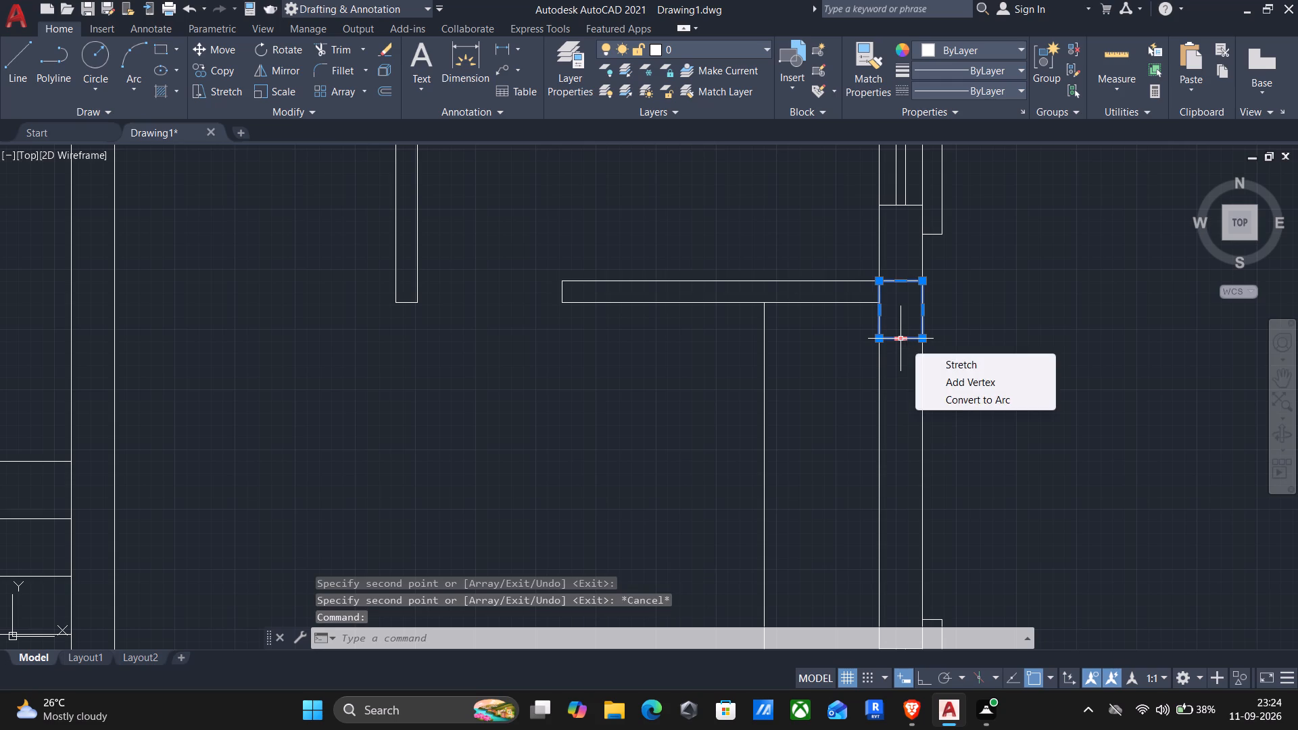
scroll(911, 349, down, 3)
key(Delete)
With Ortho on, copy the wall-end column southeast of the double doors 14'-0" straight east onto the east wall.
middle_drag(980, 332, 952, 385)
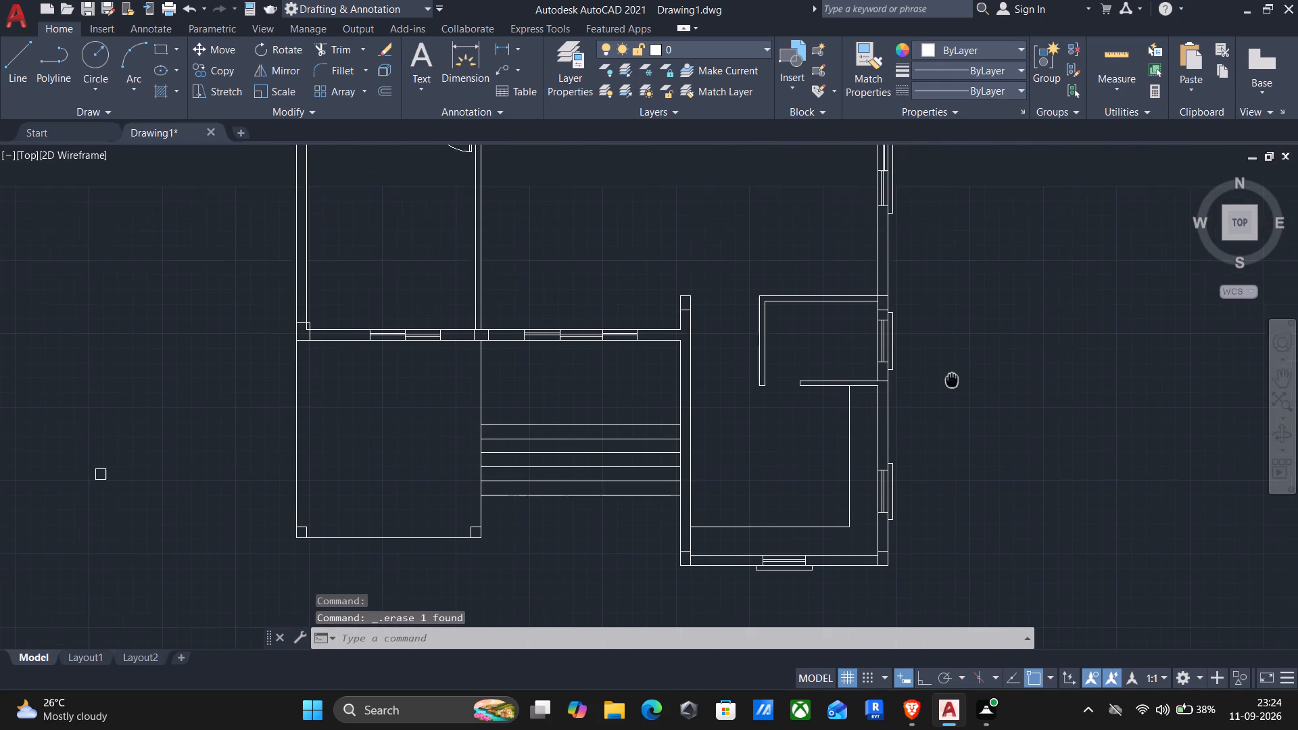
middle_drag(952, 385, 952, 390)
middle_drag(947, 326, 911, 471)
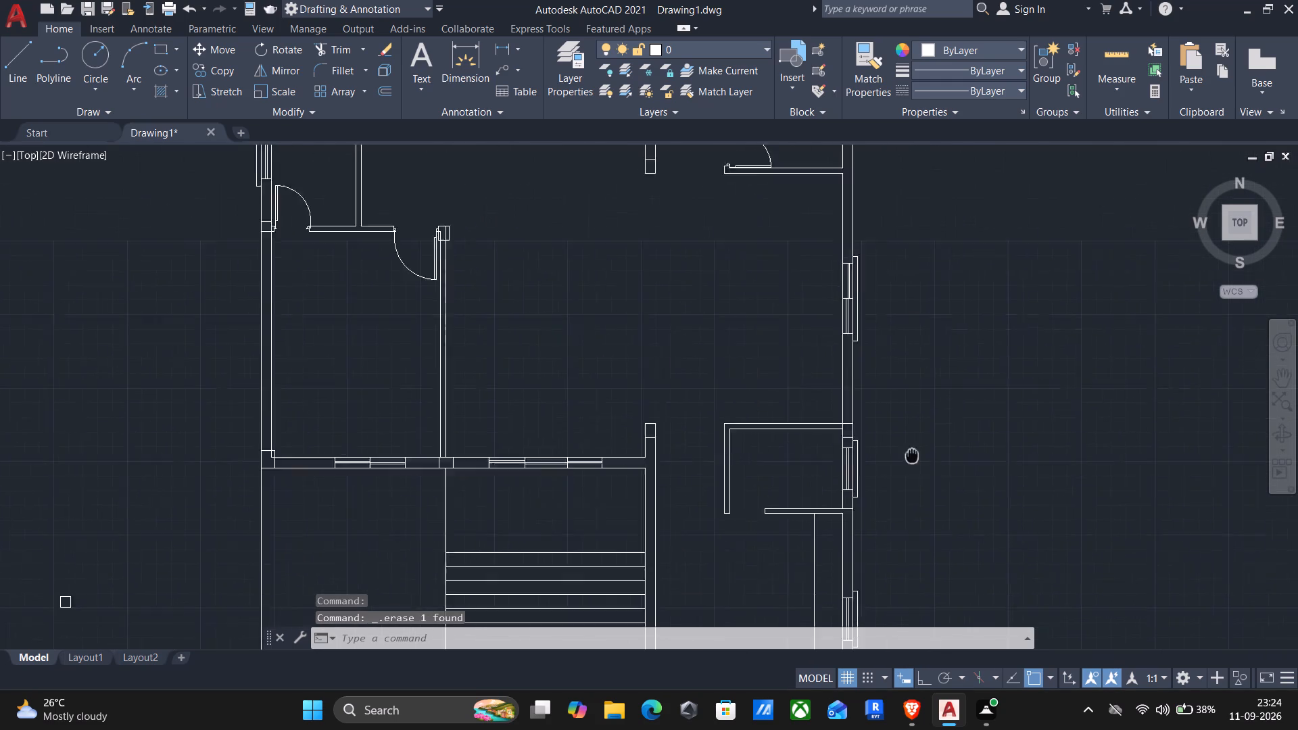
middle_drag(911, 471, 913, 543)
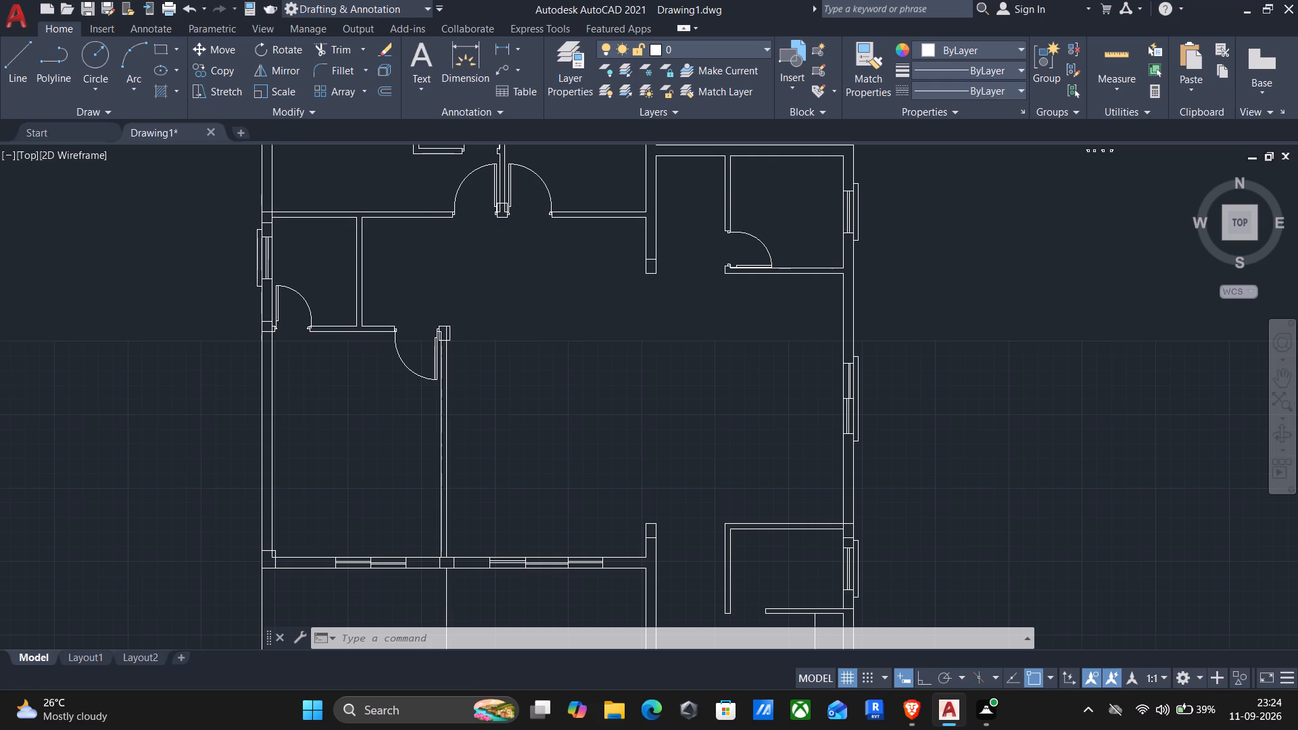
click(621, 243)
click(669, 295)
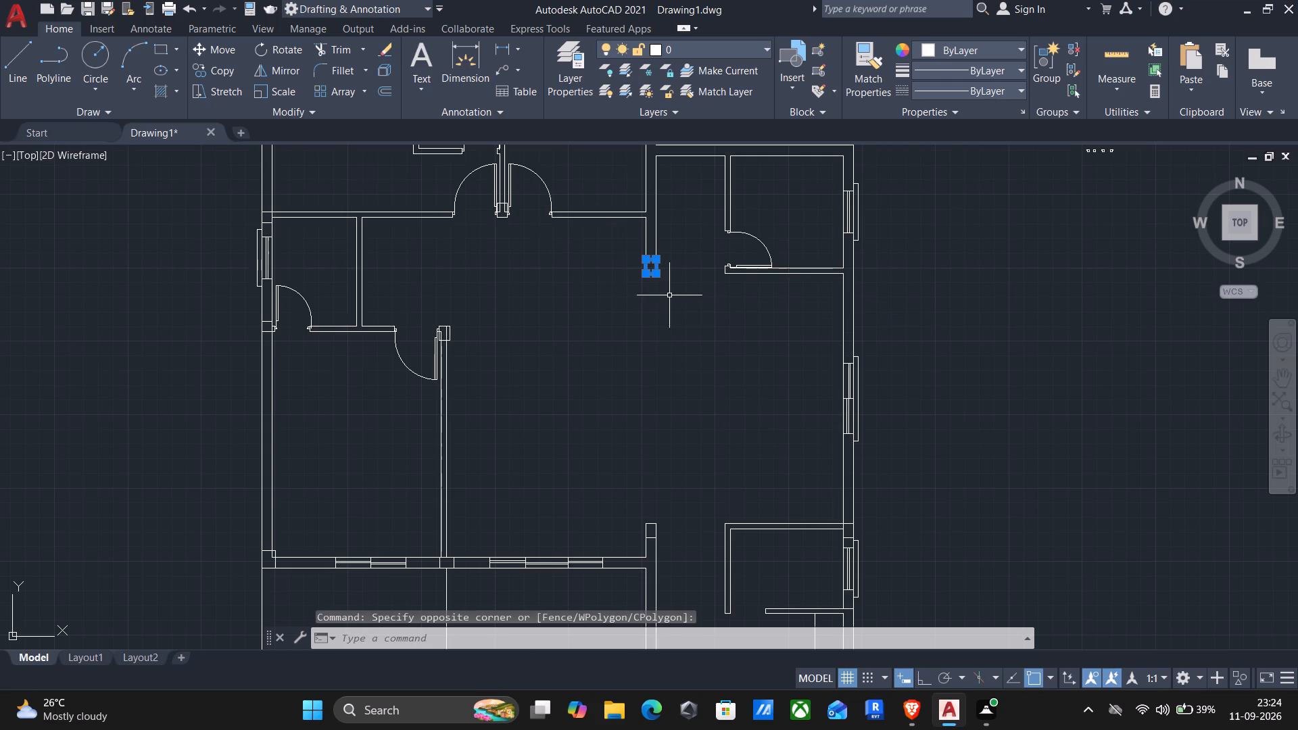
text(cp)
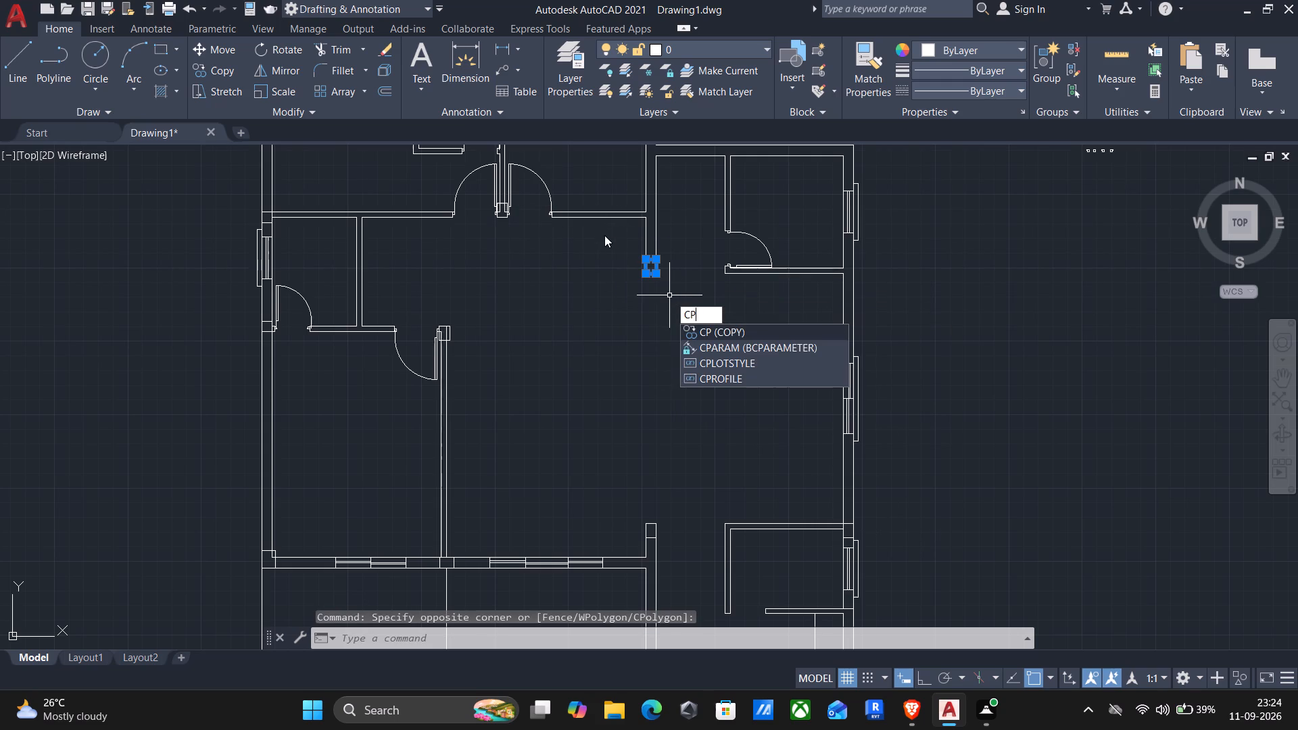
key(Return)
scroll(621, 251, up, 3)
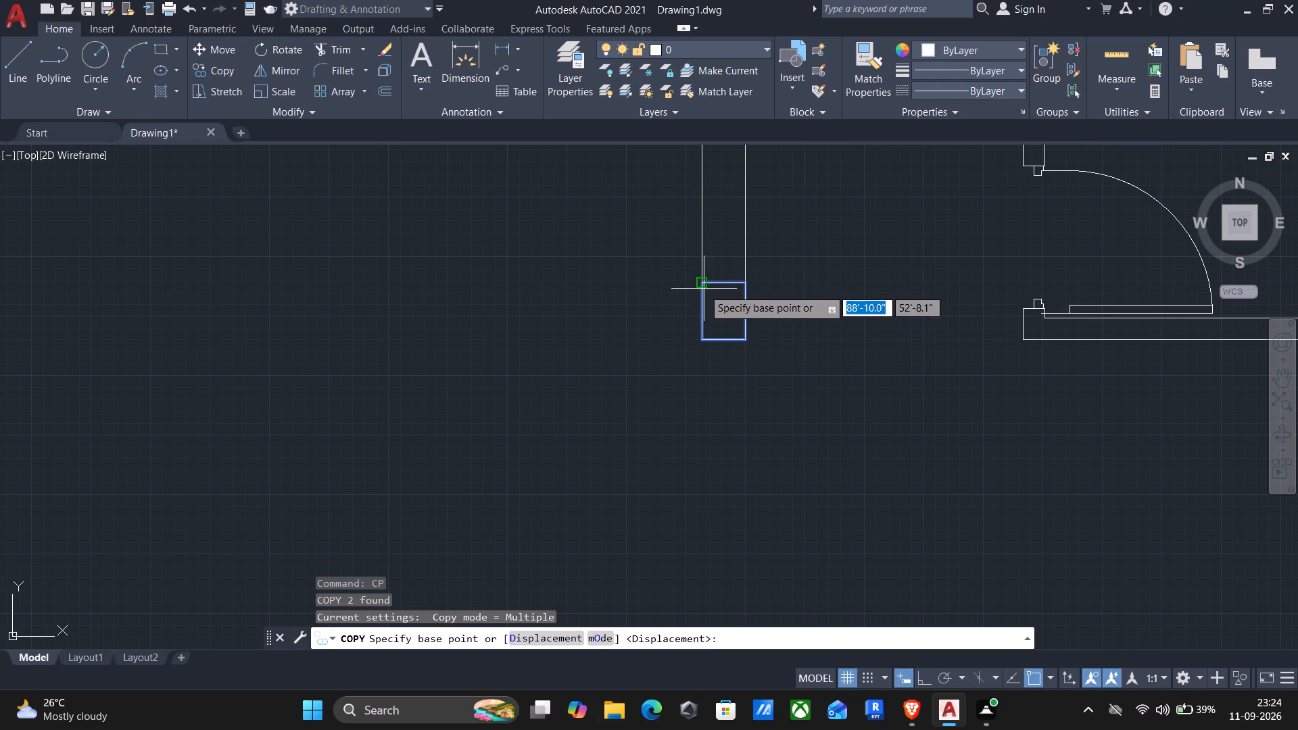
click(699, 284)
scroll(894, 295, down, 1)
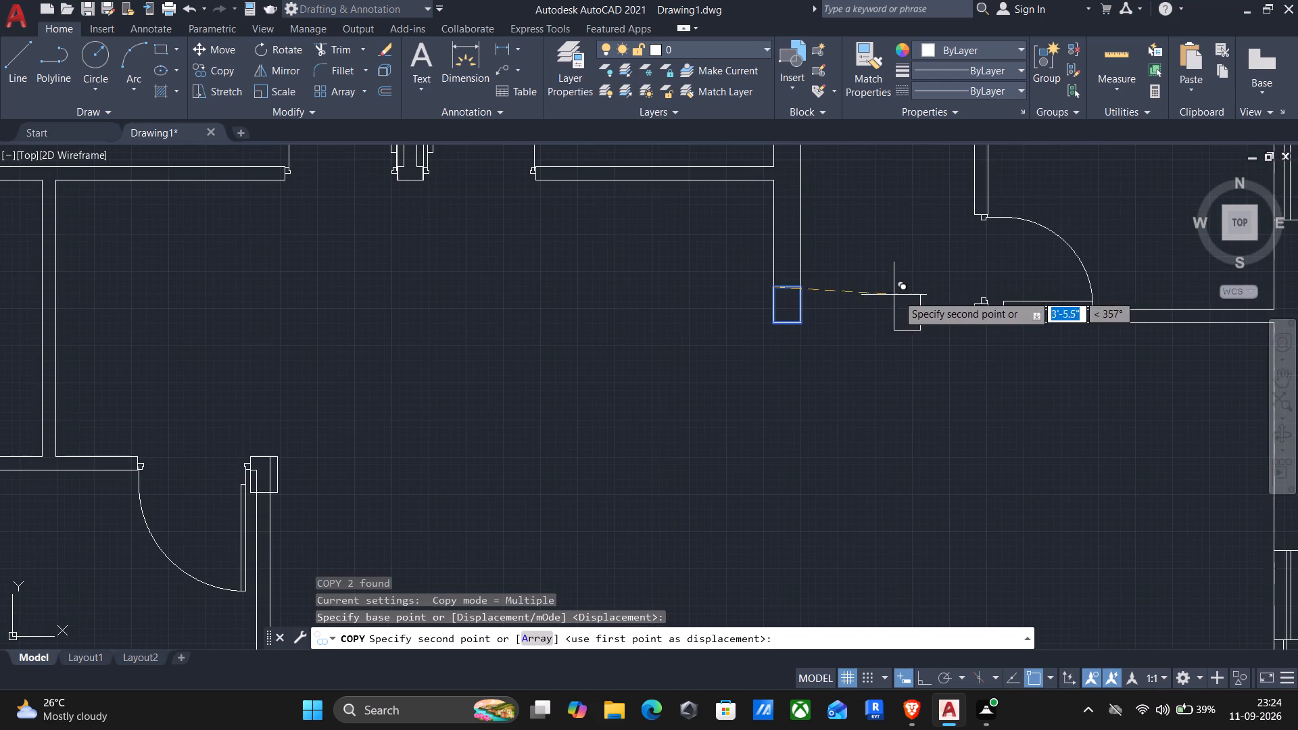
middle_drag(920, 285, 824, 365)
key(F8)
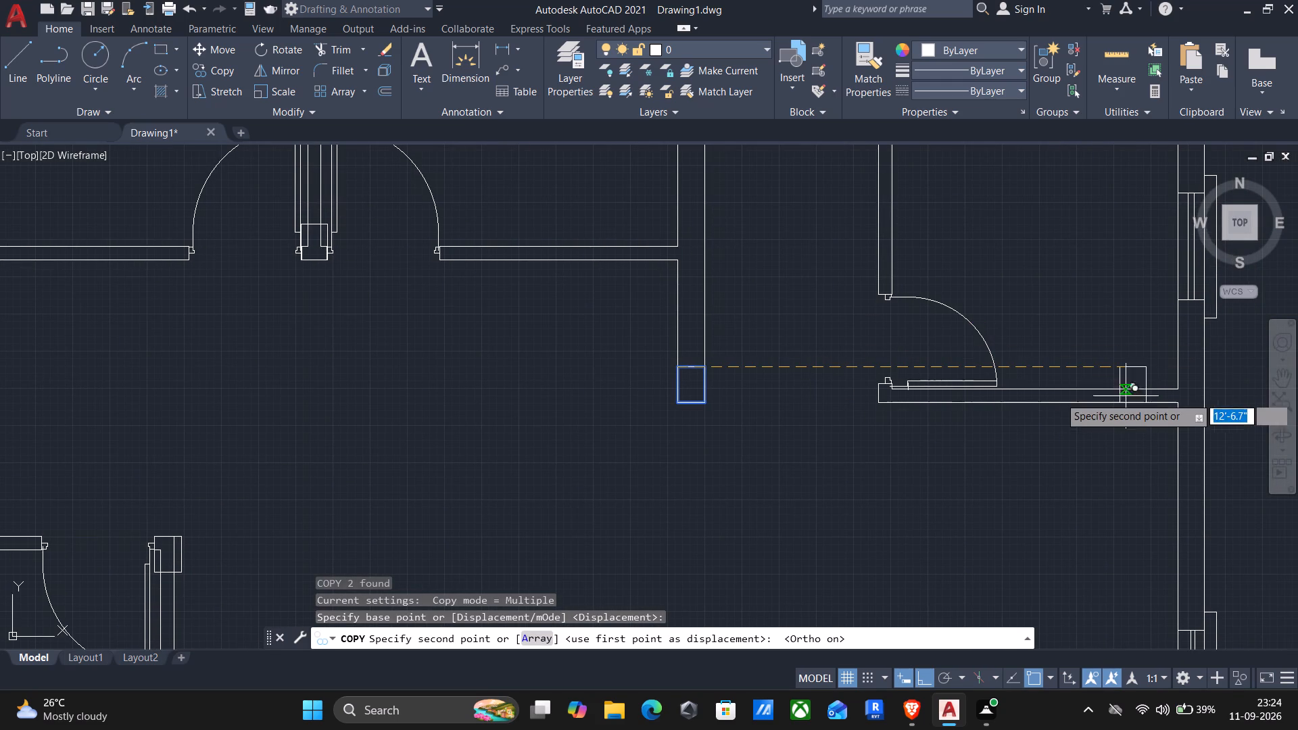
click(1180, 372)
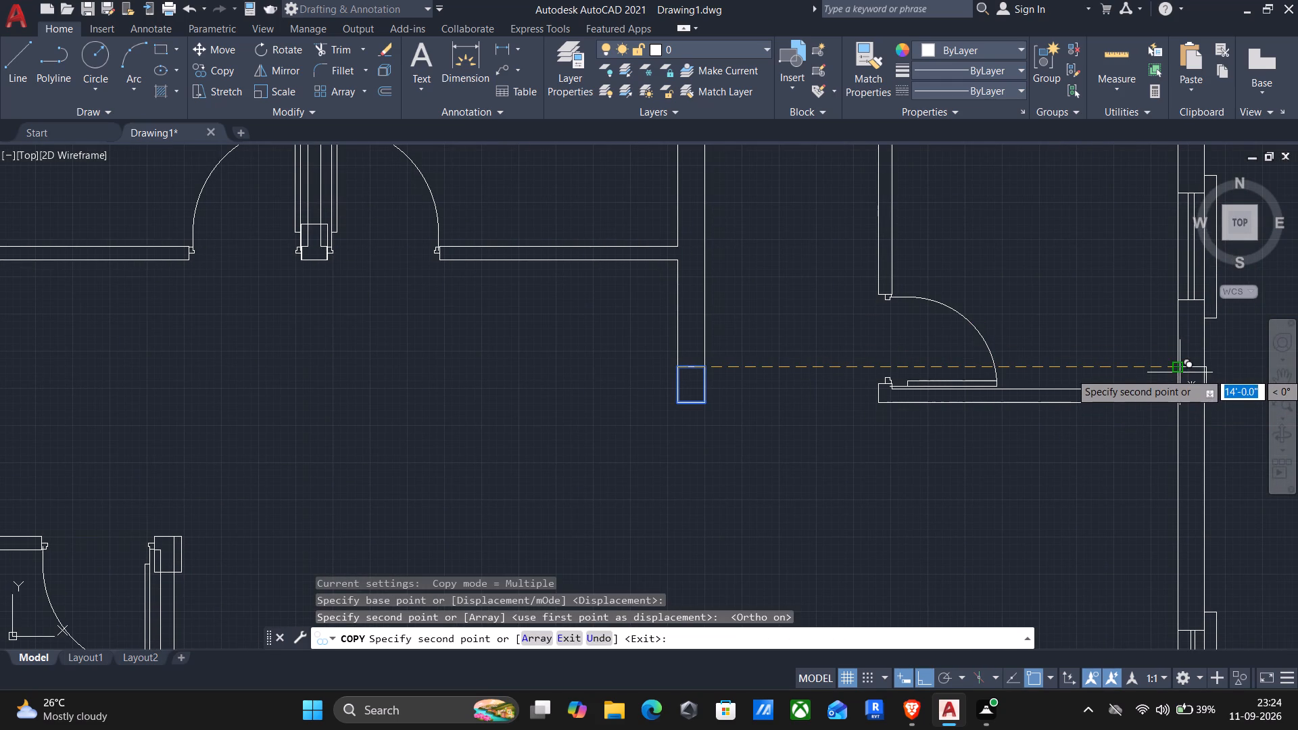
With Ortho off, place another copy of the column freely inside the northeast room near its east wall.
scroll(1180, 383, down, 1)
middle_drag(1174, 391, 1092, 448)
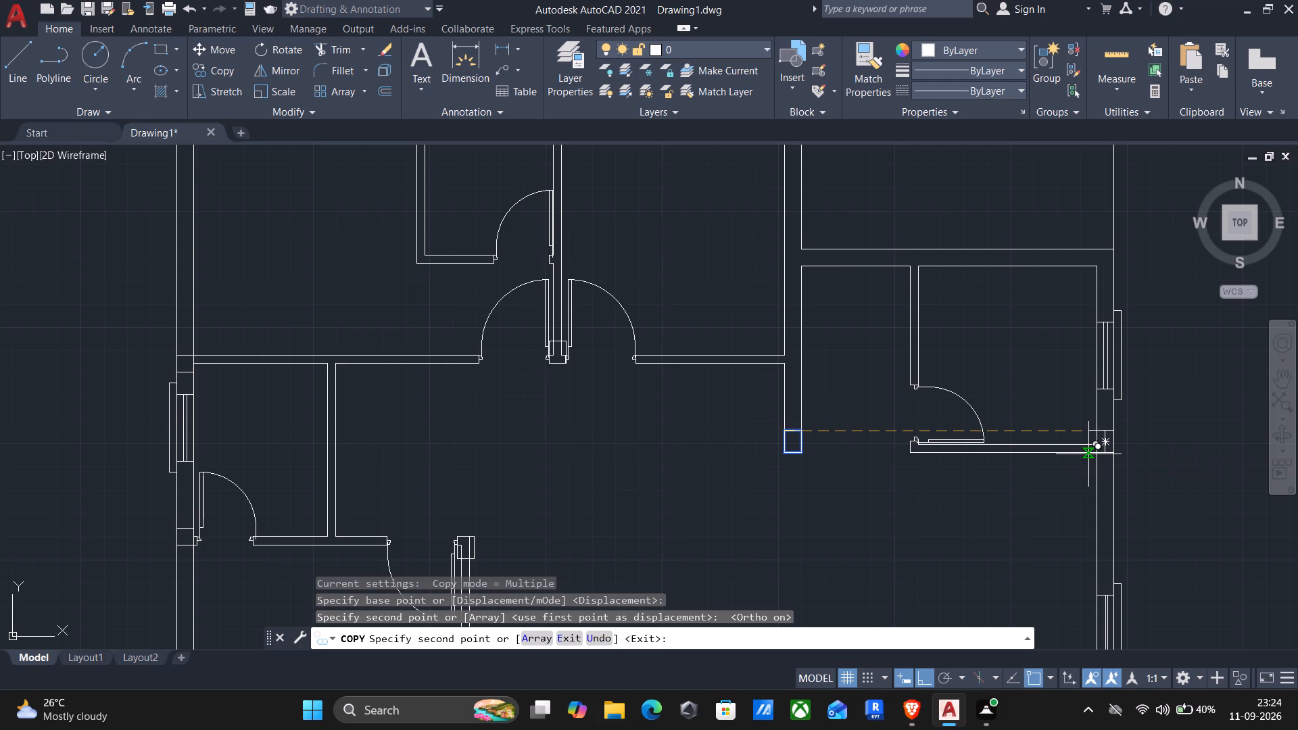
middle_drag(1072, 341, 973, 555)
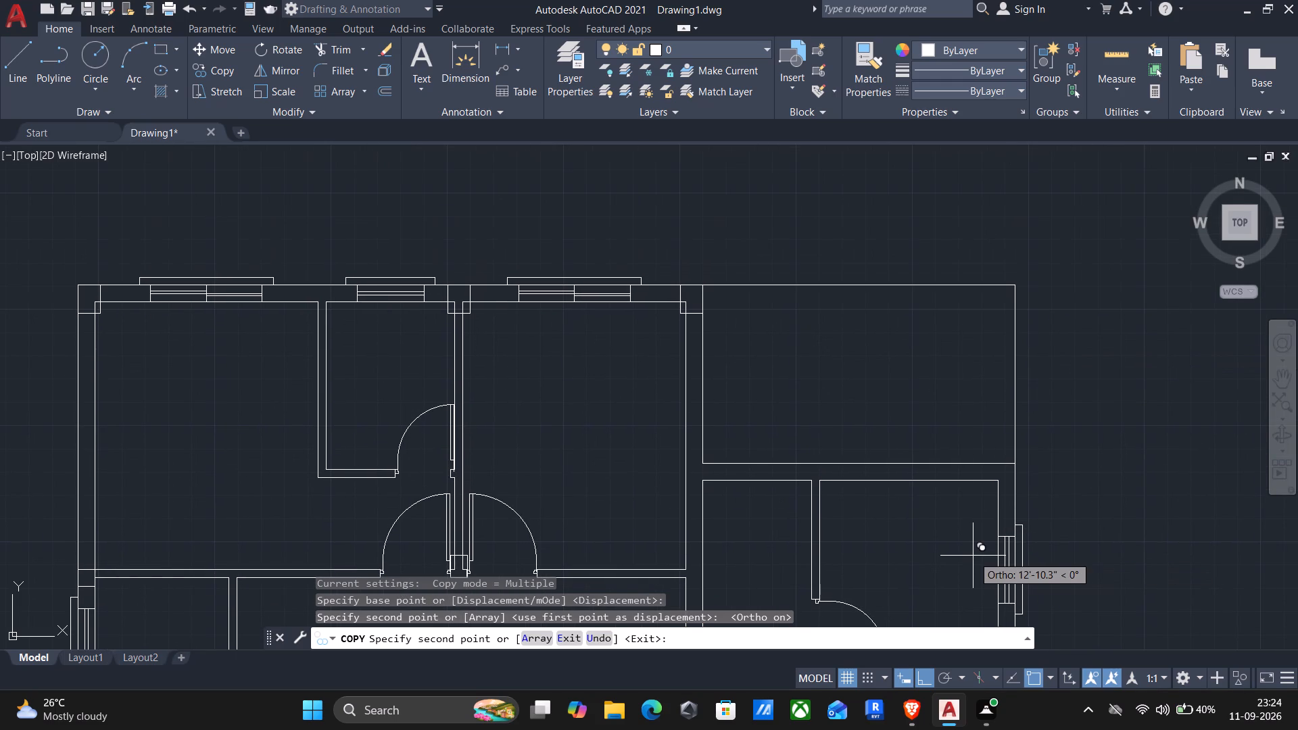
key(F8)
click(957, 393)
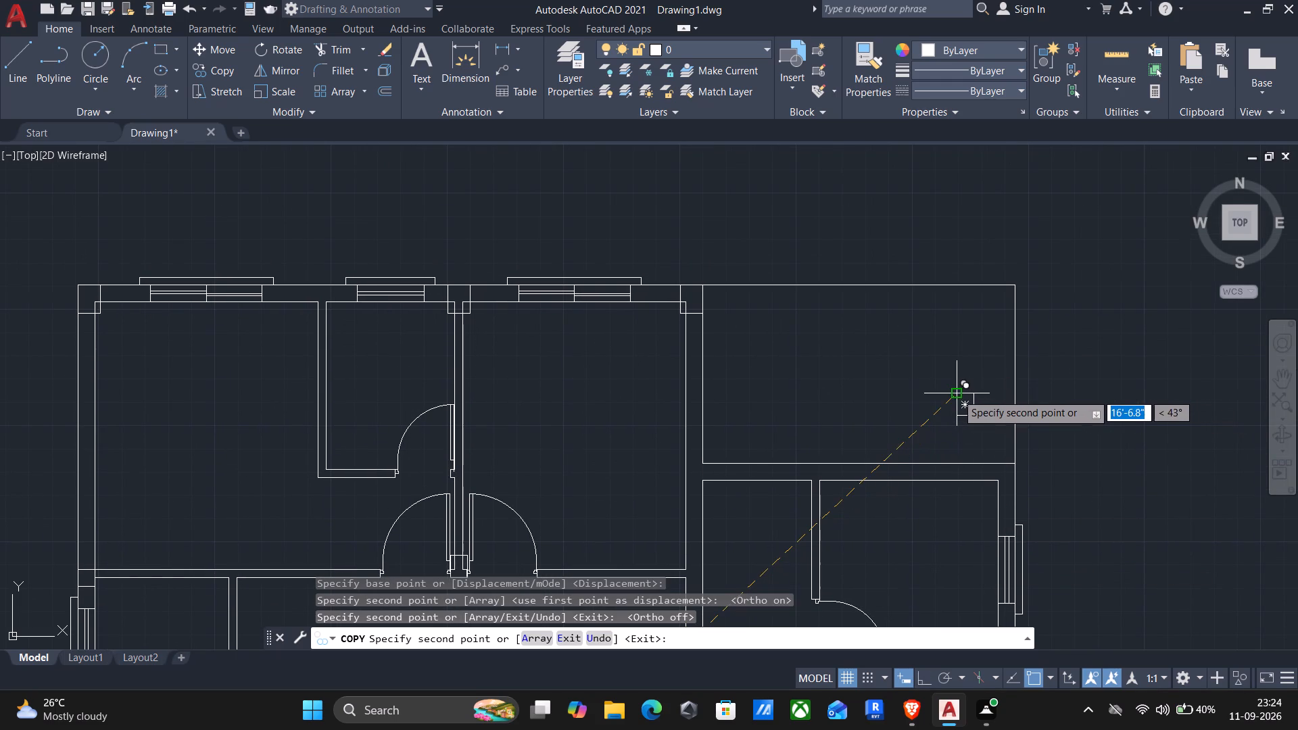
key(Escape)
Rotate the loose column in the northeast room by 270° about its upper-left corner.
click(945, 379)
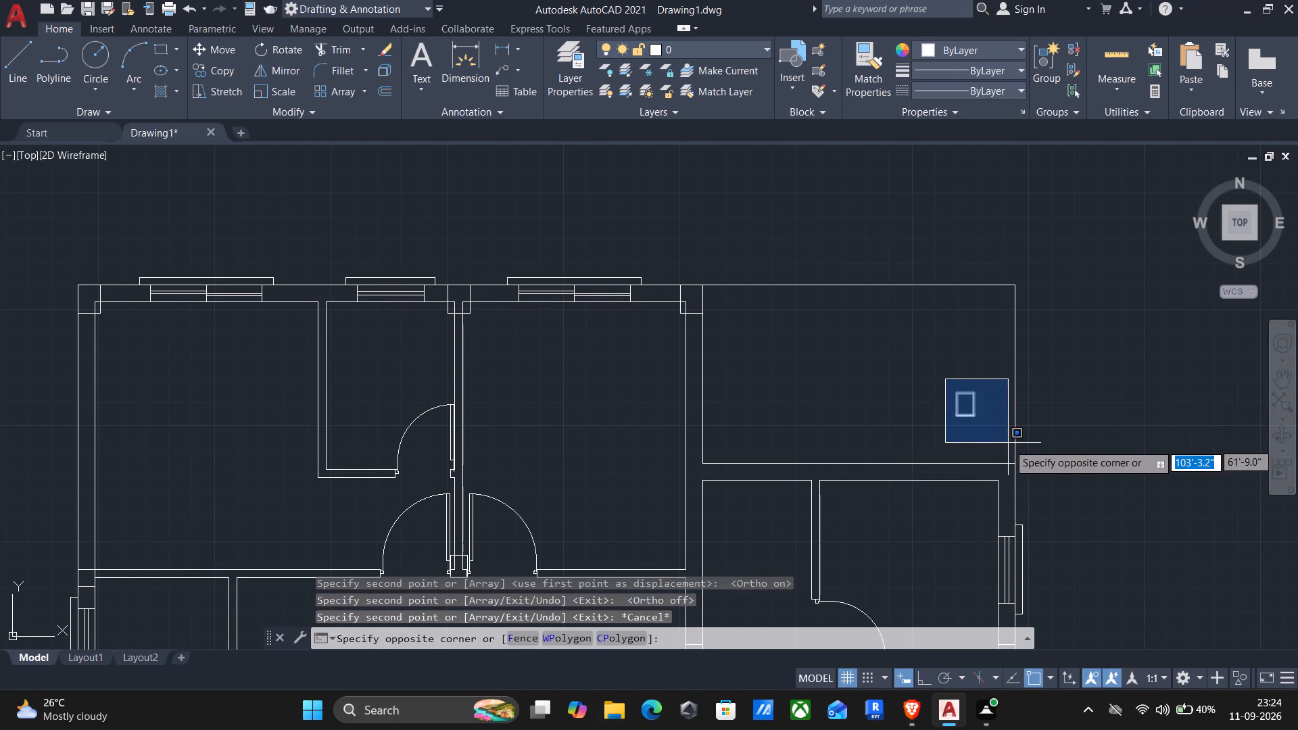
click(1004, 443)
text(ro)
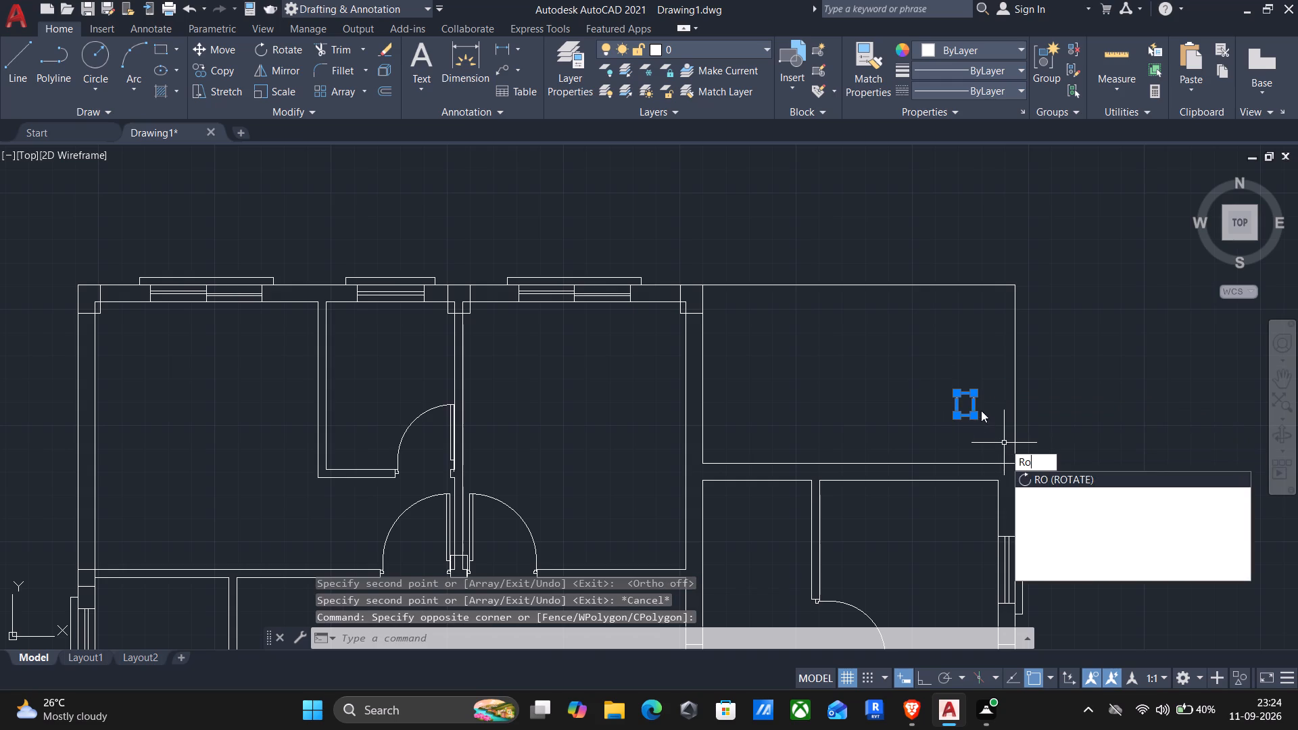
key(Return)
scroll(972, 398, up, 3)
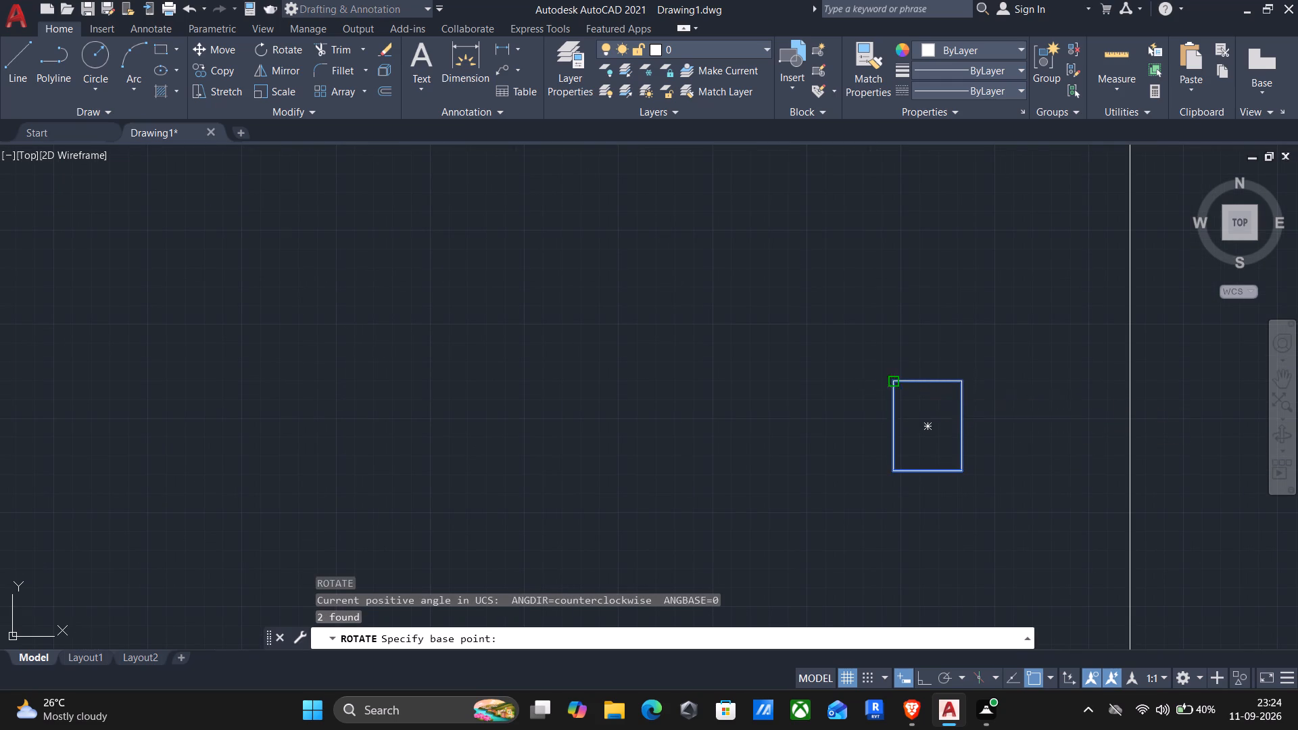
click(892, 387)
click(893, 501)
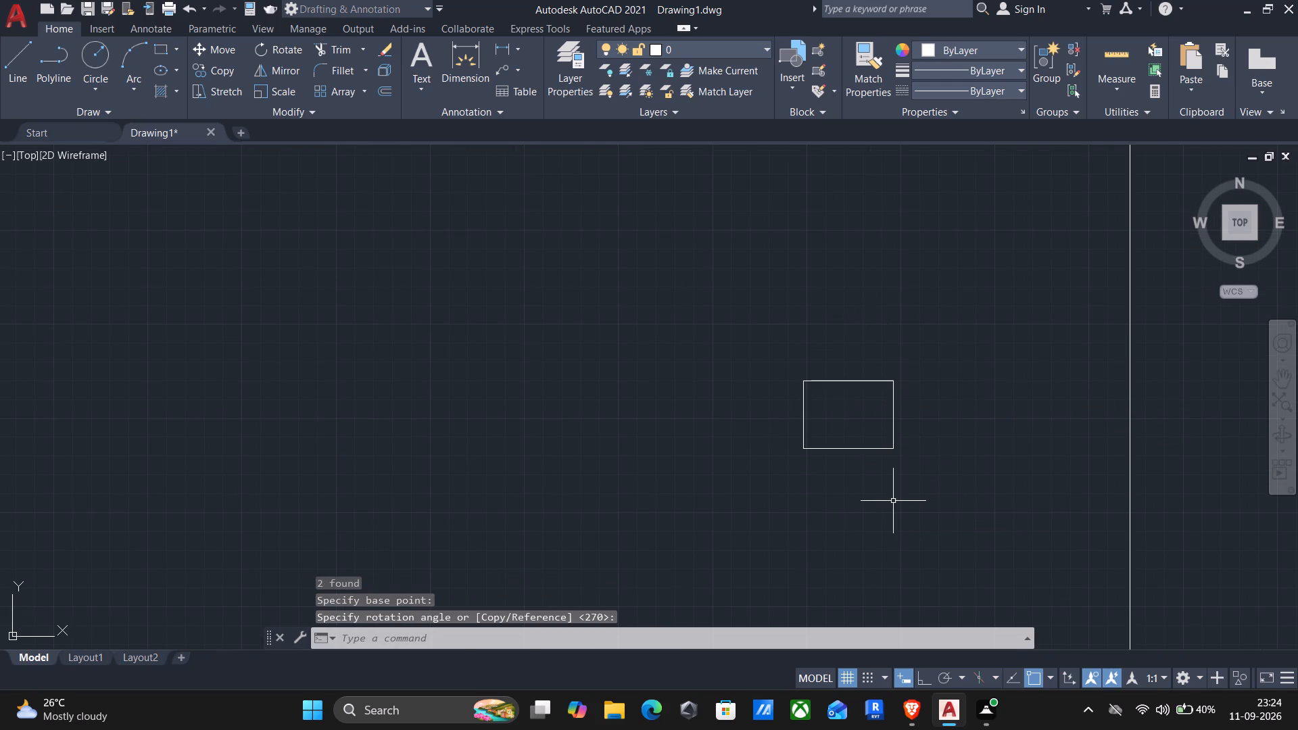
Move the rotated column by its lower-right corner onto the southeast corner of the northeast room.
drag(627, 273, 654, 293)
click(955, 512)
key(m)
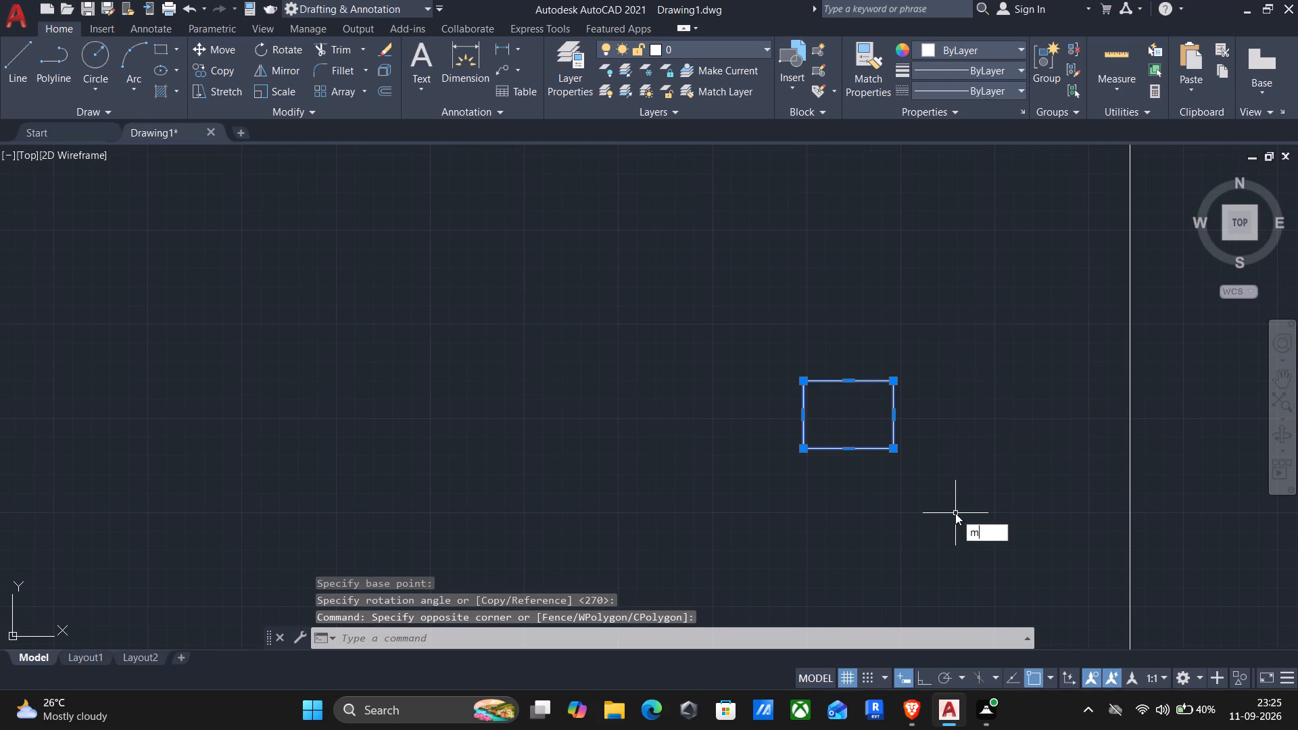
key(Return)
scroll(942, 491, down, 2)
middle_drag(955, 514, 951, 491)
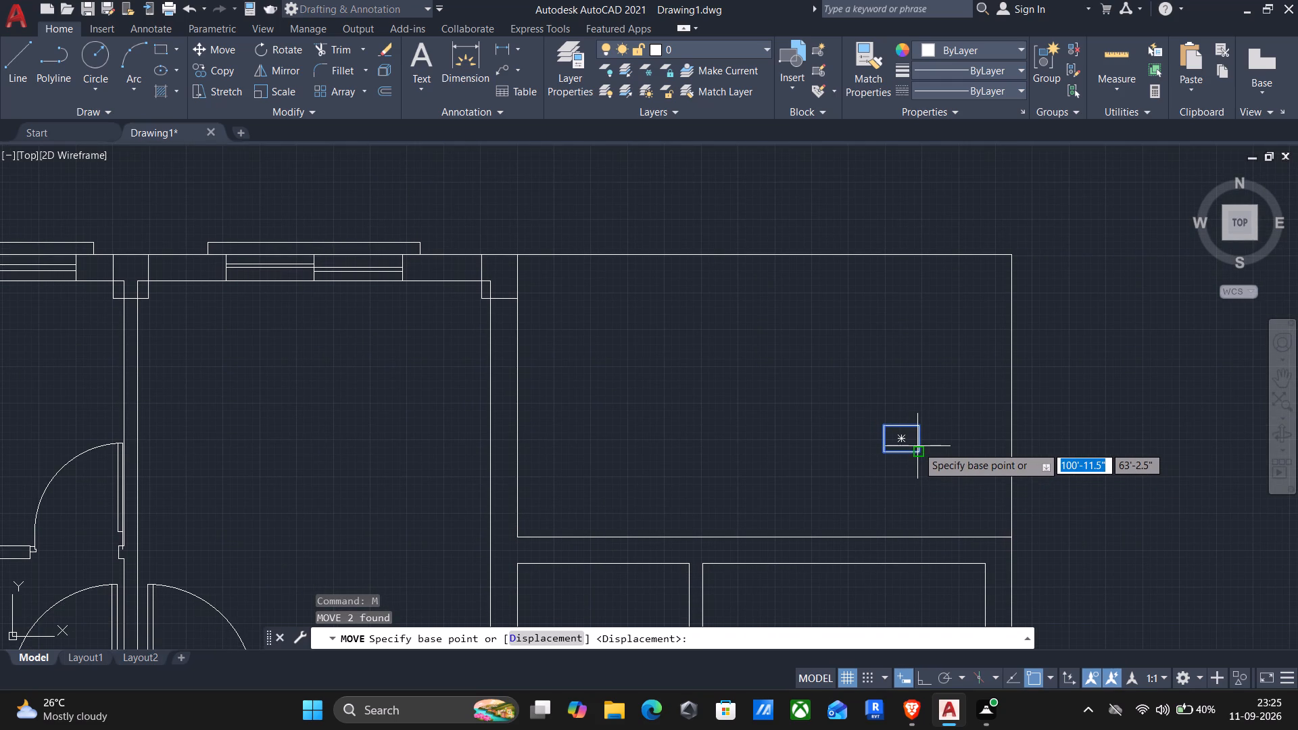
click(919, 448)
scroll(1044, 565, up, 3)
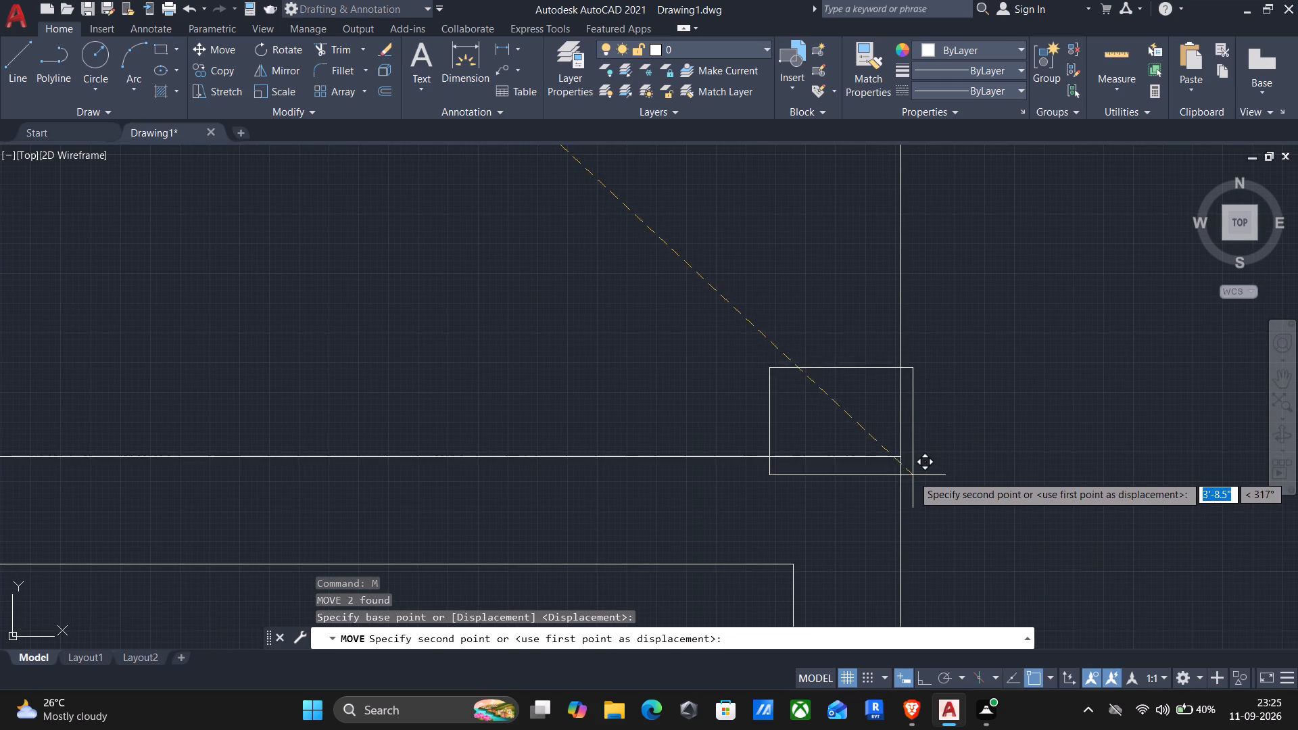
click(896, 457)
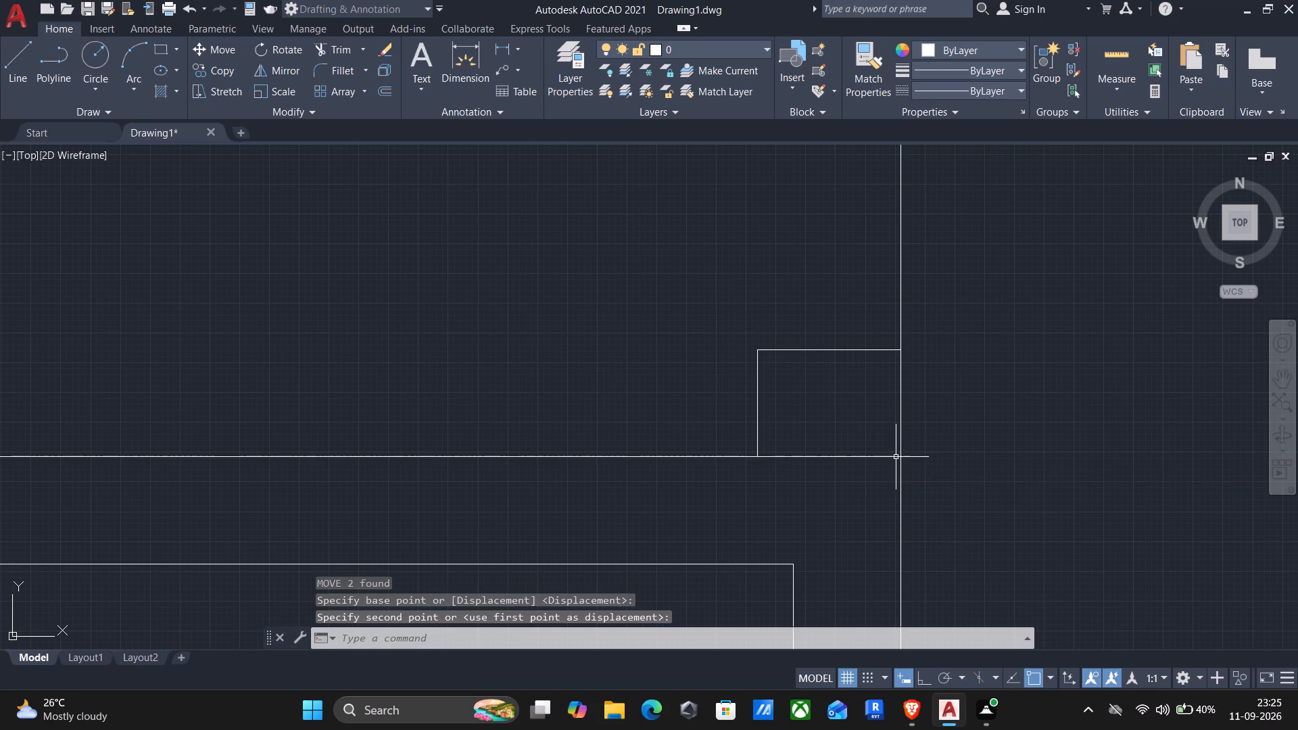
Move the column at the northeast room's southeast corner by its upper-right corner straight down onto that room corner, placing it within the wall.
scroll(899, 468, down, 2)
middle_drag(965, 521, 1001, 391)
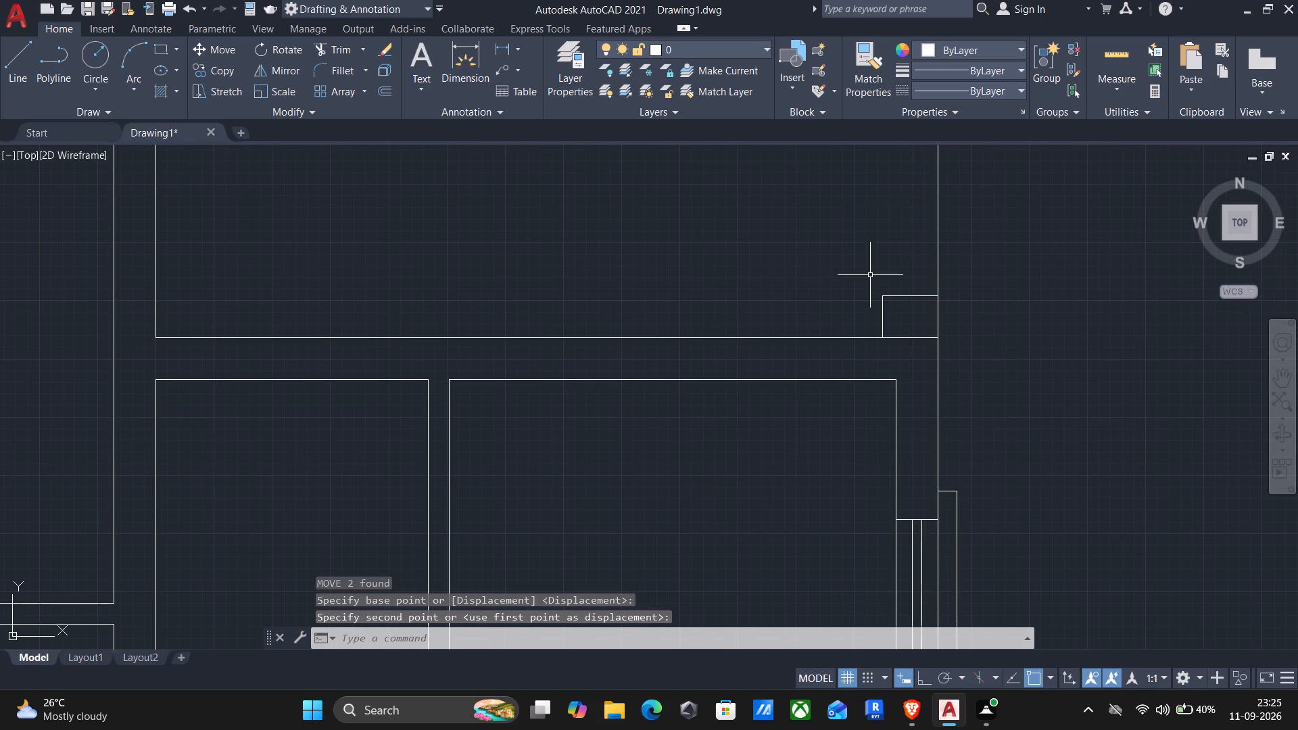
click(832, 234)
click(966, 361)
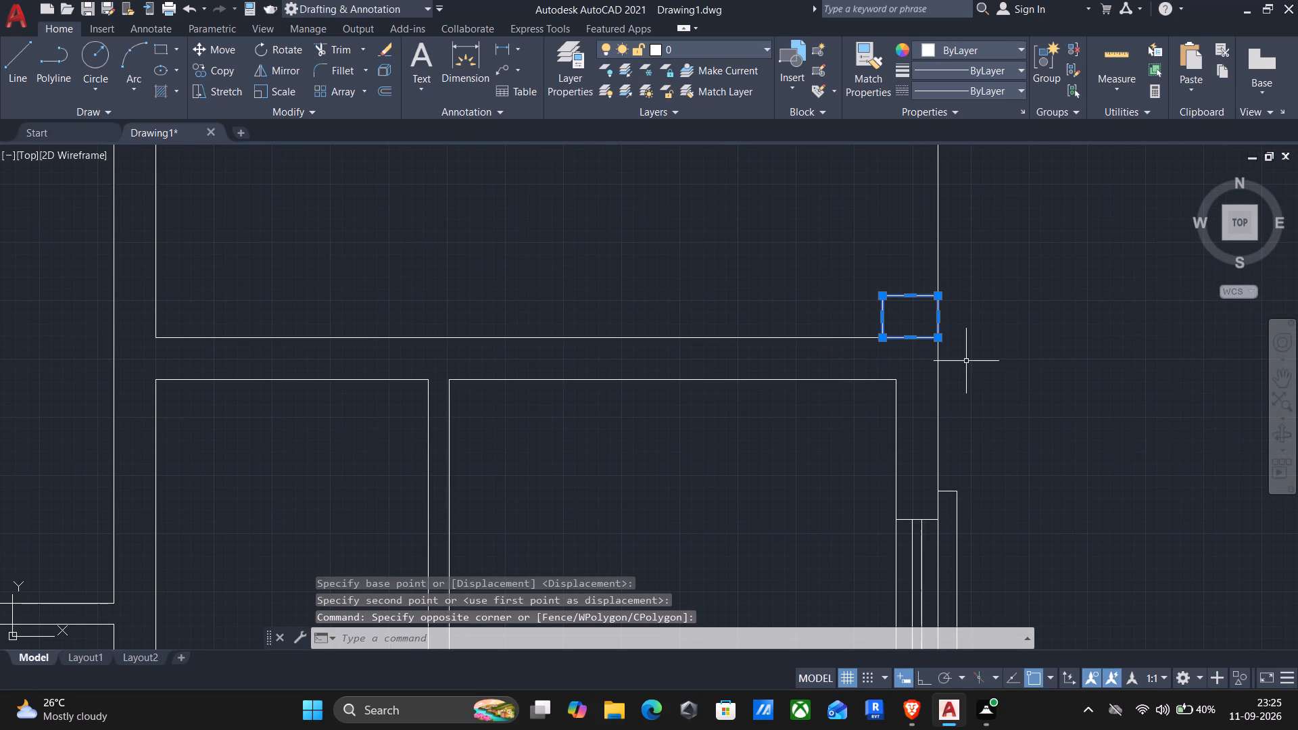
key(m)
key(Return)
scroll(951, 353, up, 1)
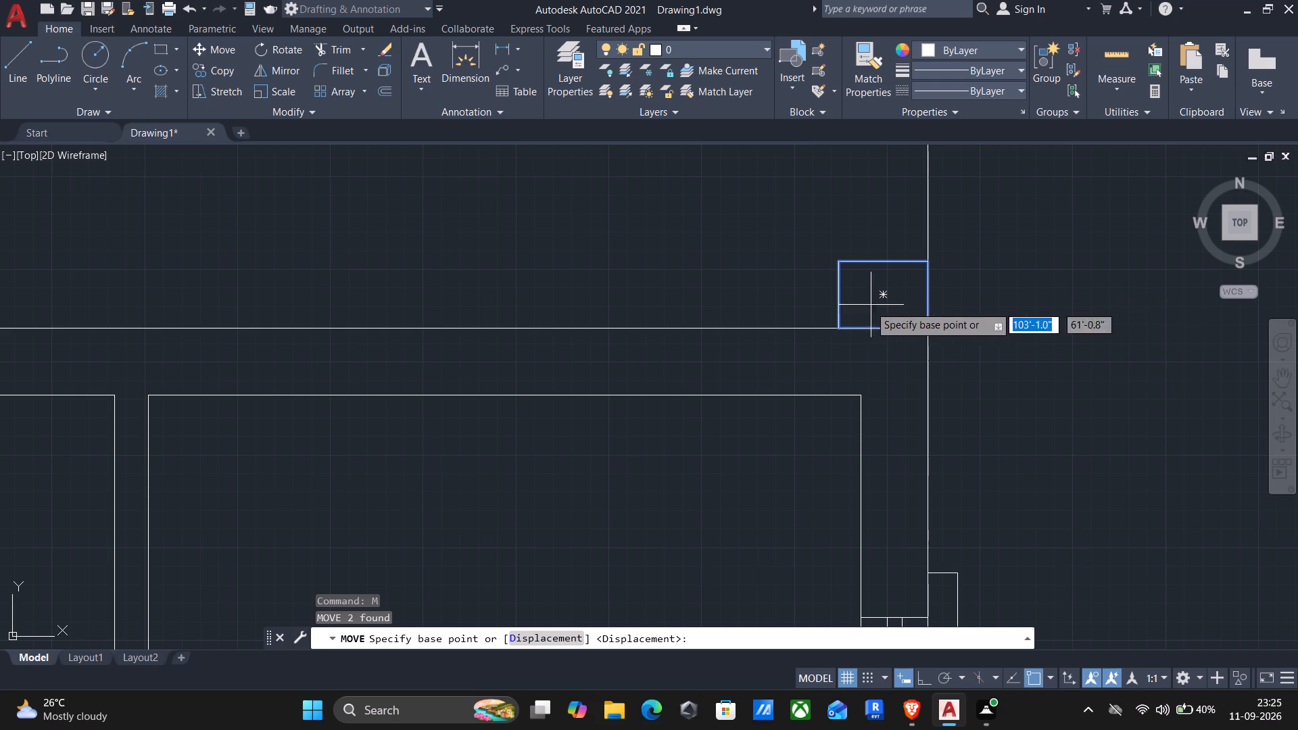
click(929, 263)
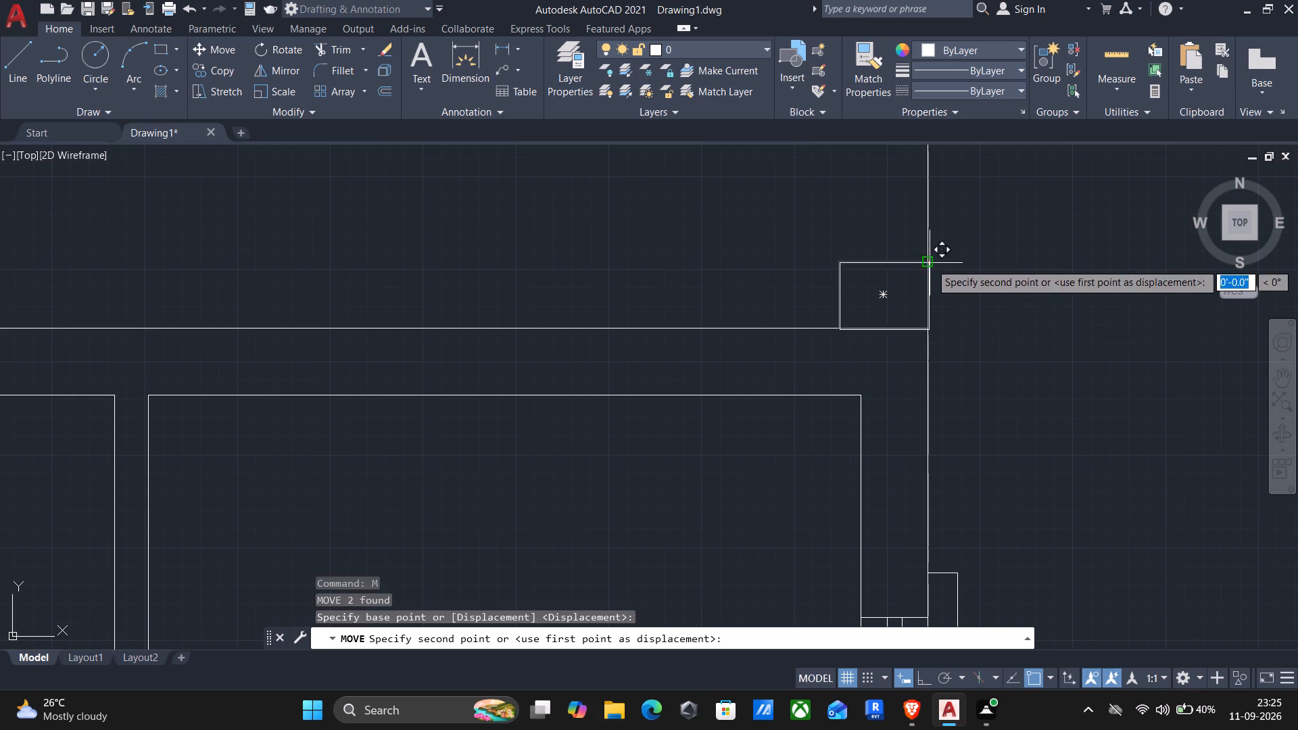
click(926, 327)
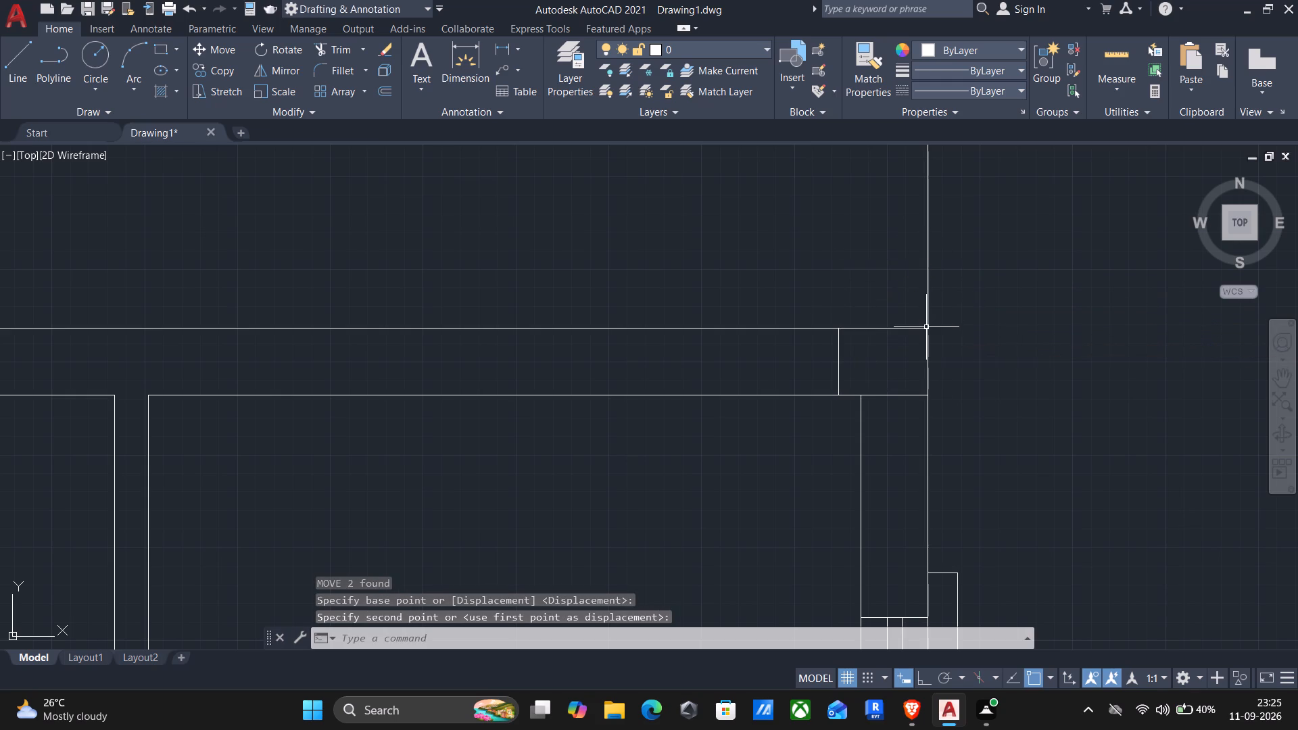
Erase the loose door symbols and the small leftover objects east of the floor plan.
scroll(926, 327, down, 2)
middle_drag(1027, 408, 1062, 303)
scroll(1060, 294, down, 4)
middle_drag(1078, 358, 1000, 429)
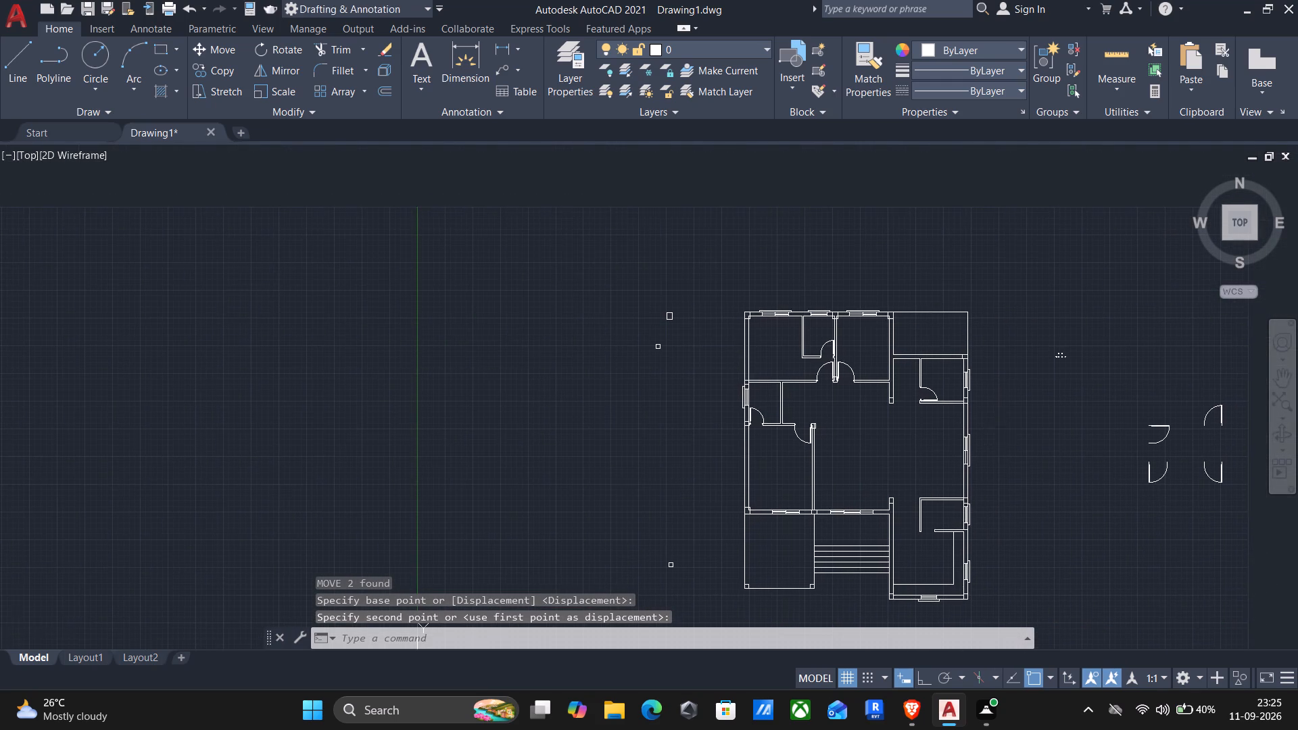
middle_drag(1001, 451, 990, 416)
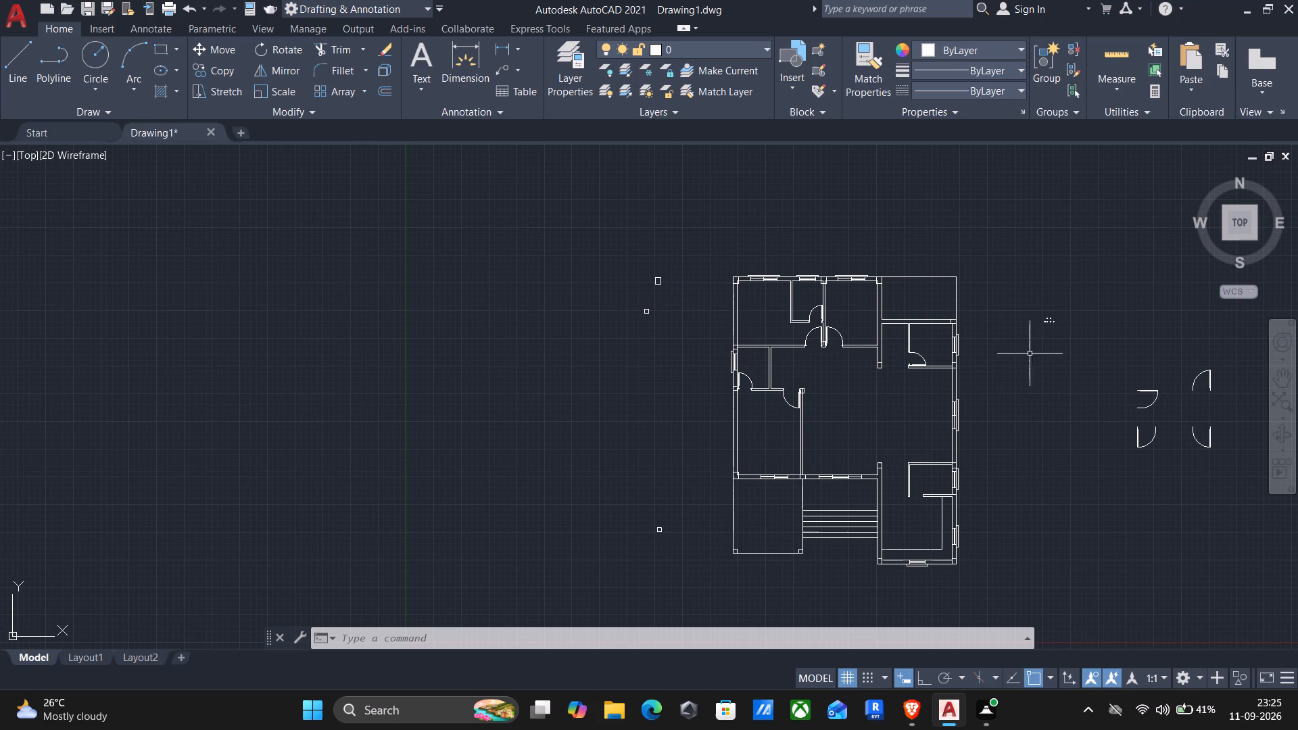
click(1001, 299)
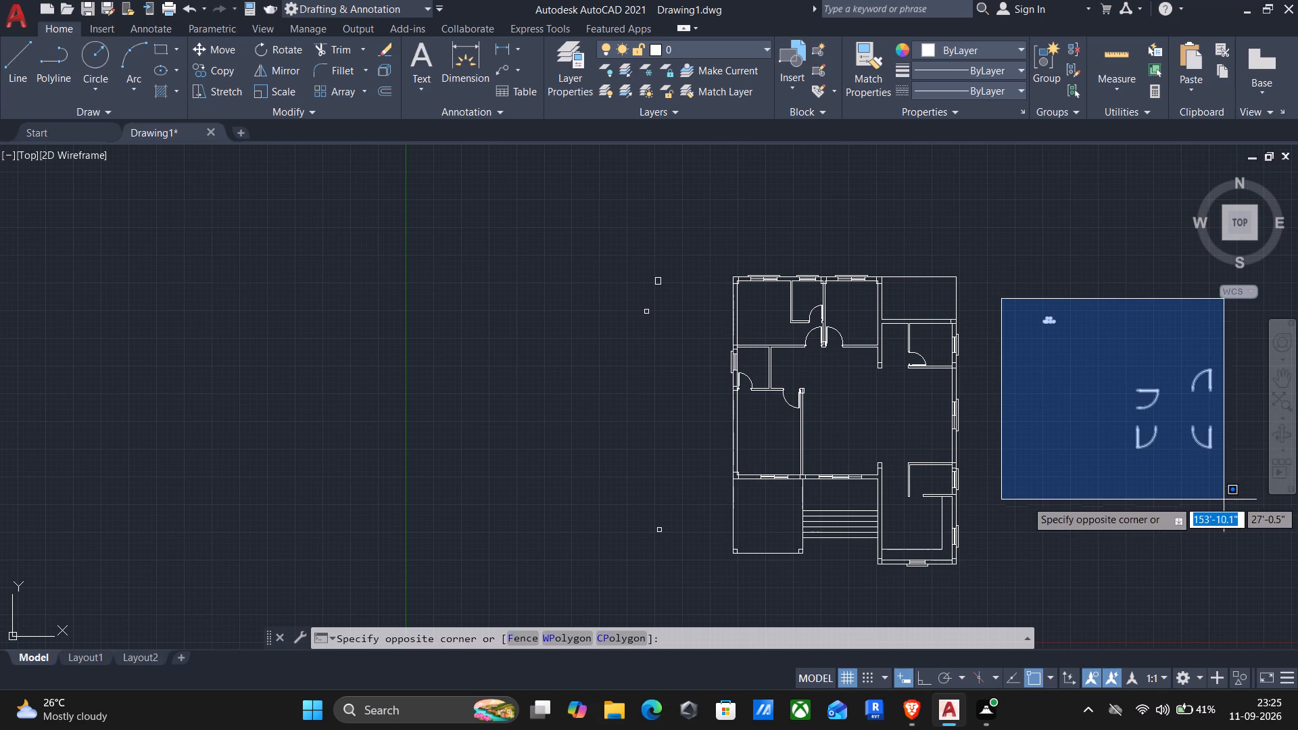
click(1230, 506)
key(Delete)
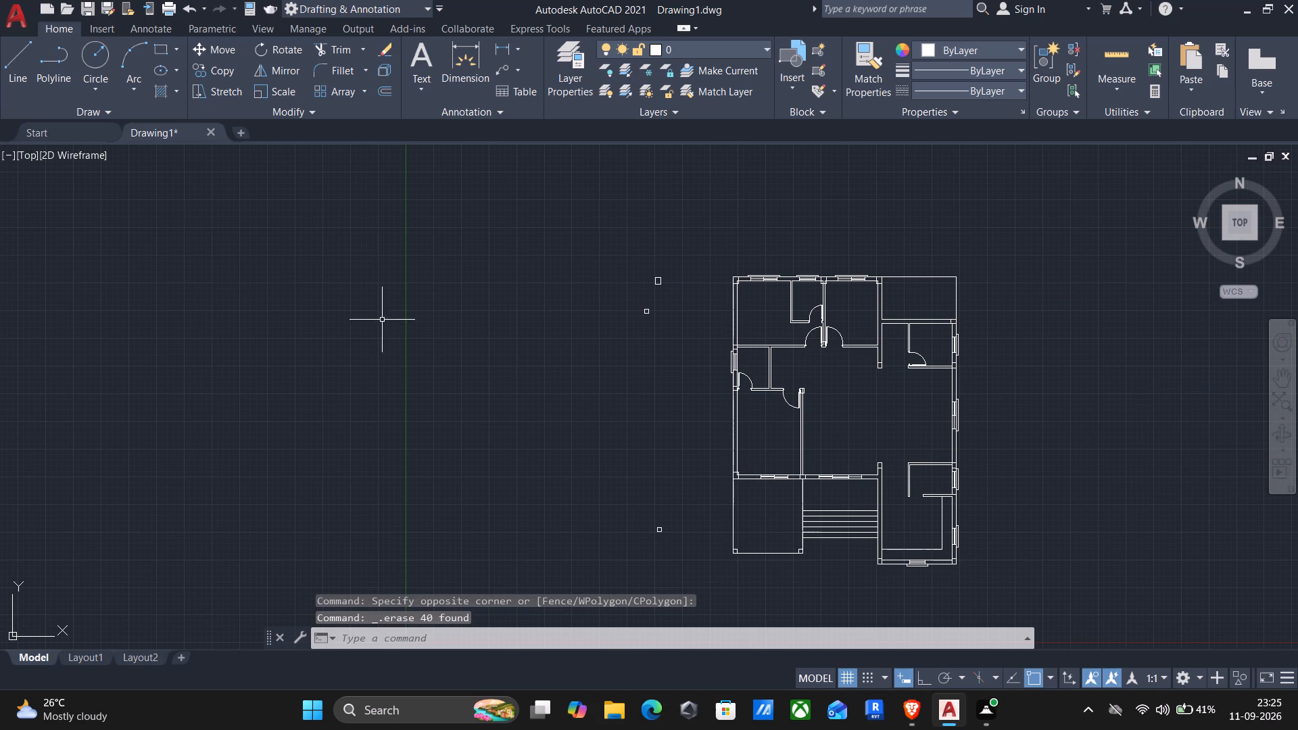
Erase the three loose column rectangles west of the floor plan.
drag(688, 561, 663, 493)
click(535, 217)
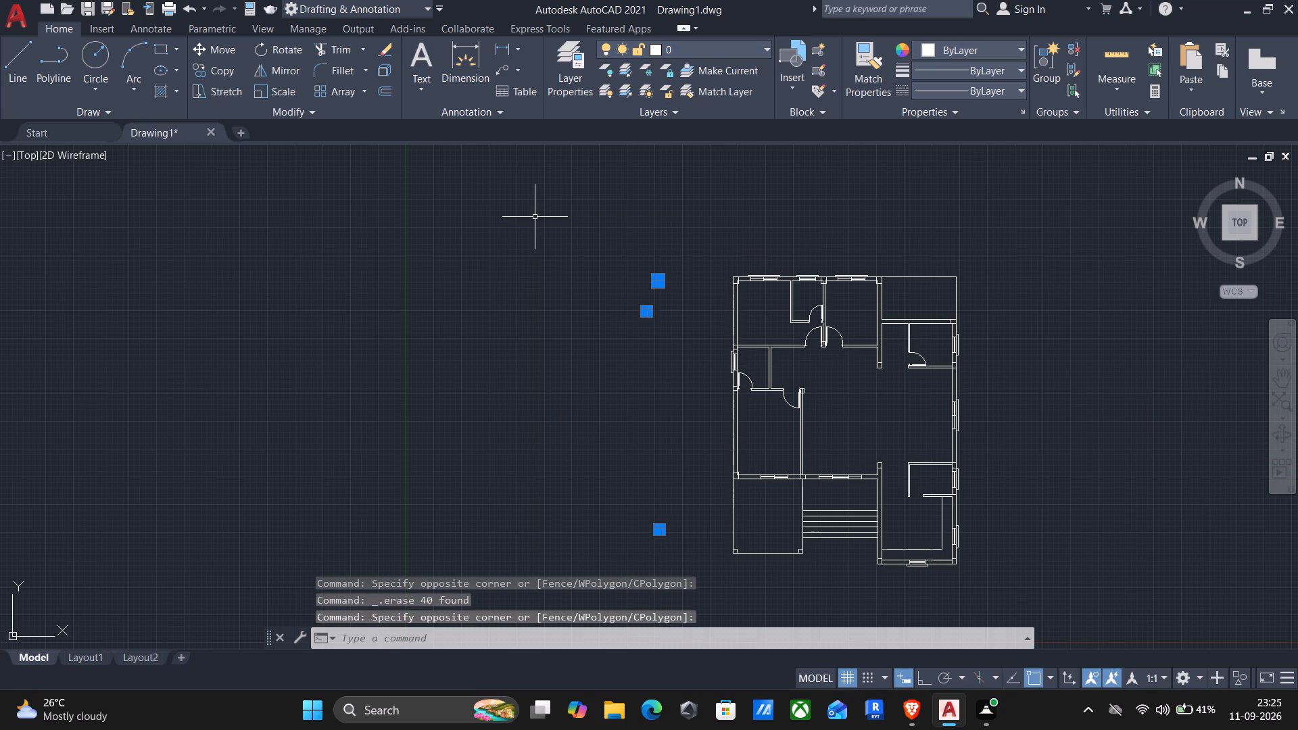
key(Delete)
Set the current object color to Red and draw a freehand slanted line in the empty area west of the plan.
middle_drag(610, 335, 537, 351)
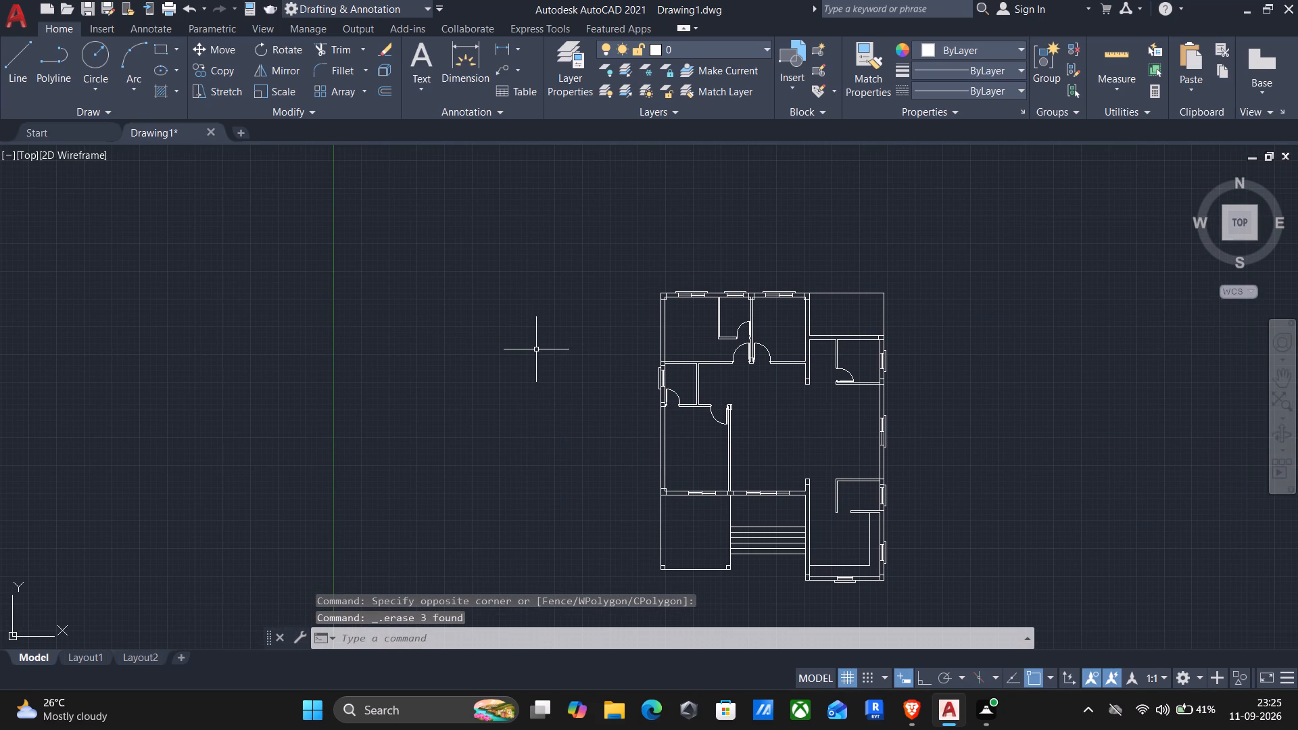
click(965, 49)
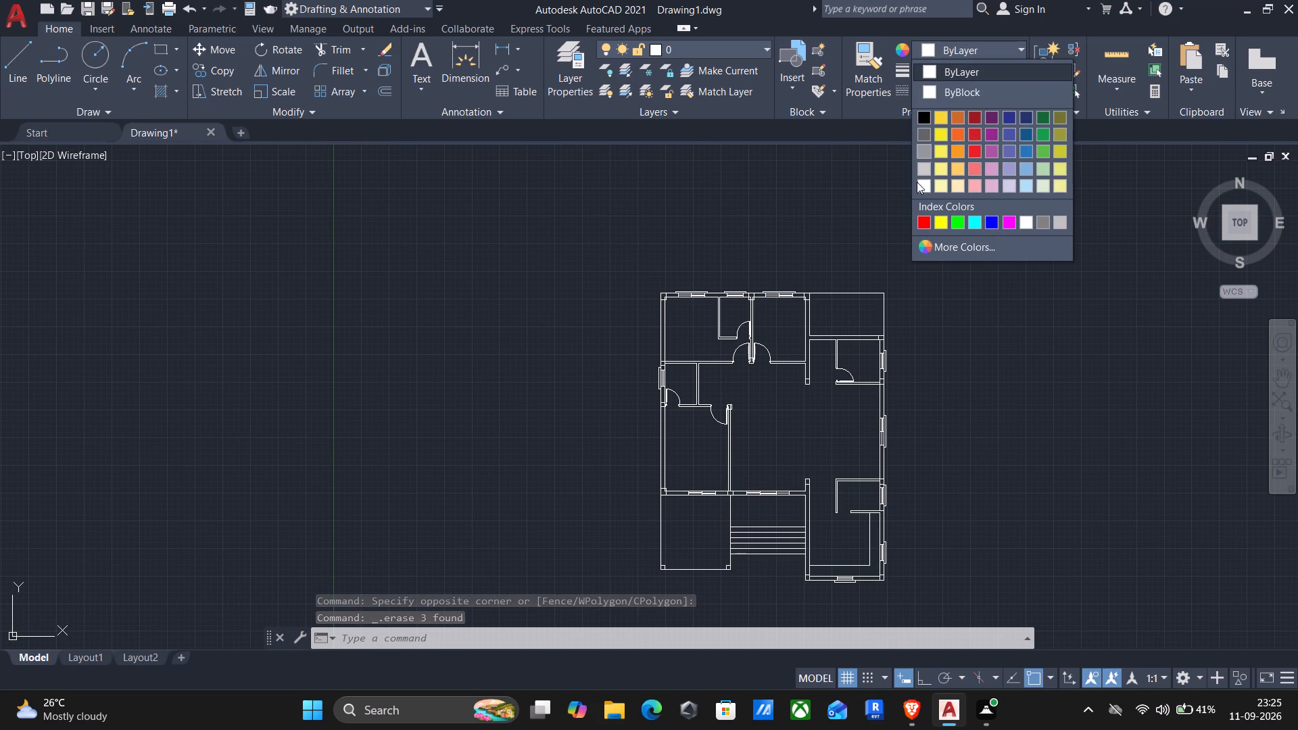
click(921, 224)
key(l)
key(Return)
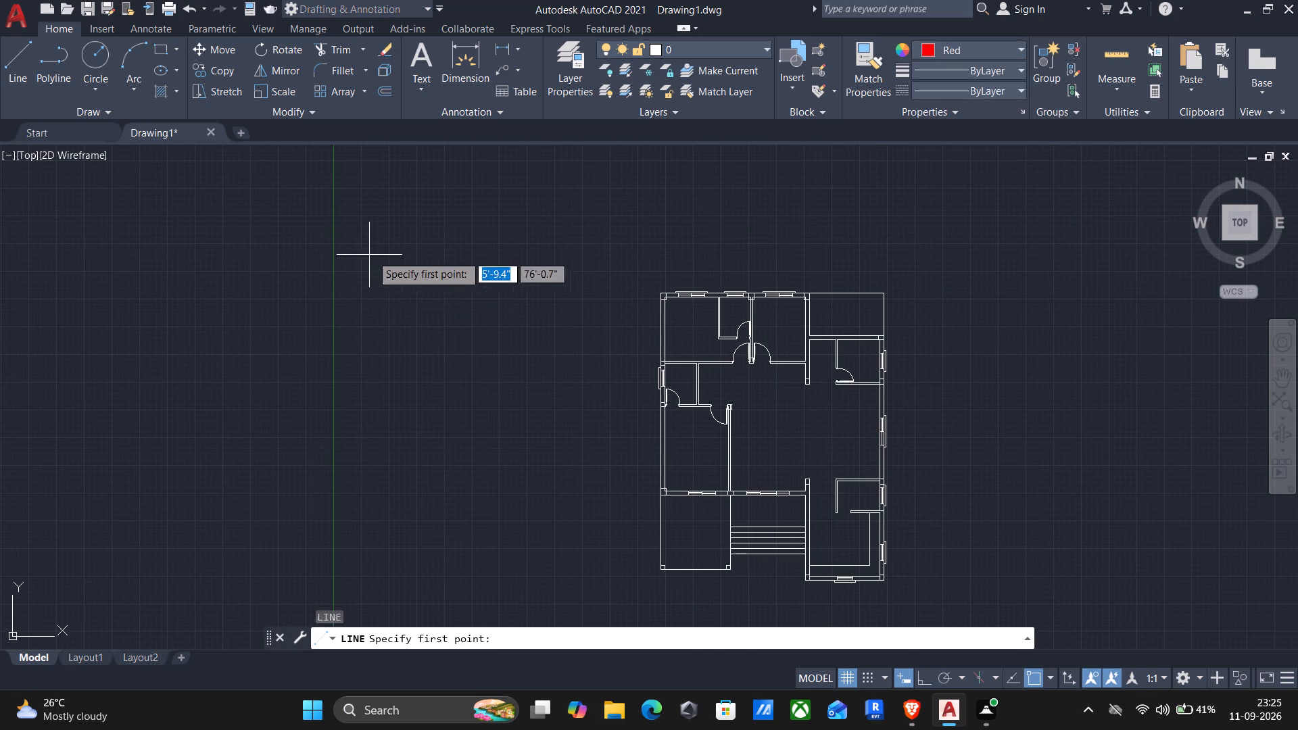
click(416, 269)
click(377, 422)
key(Return)
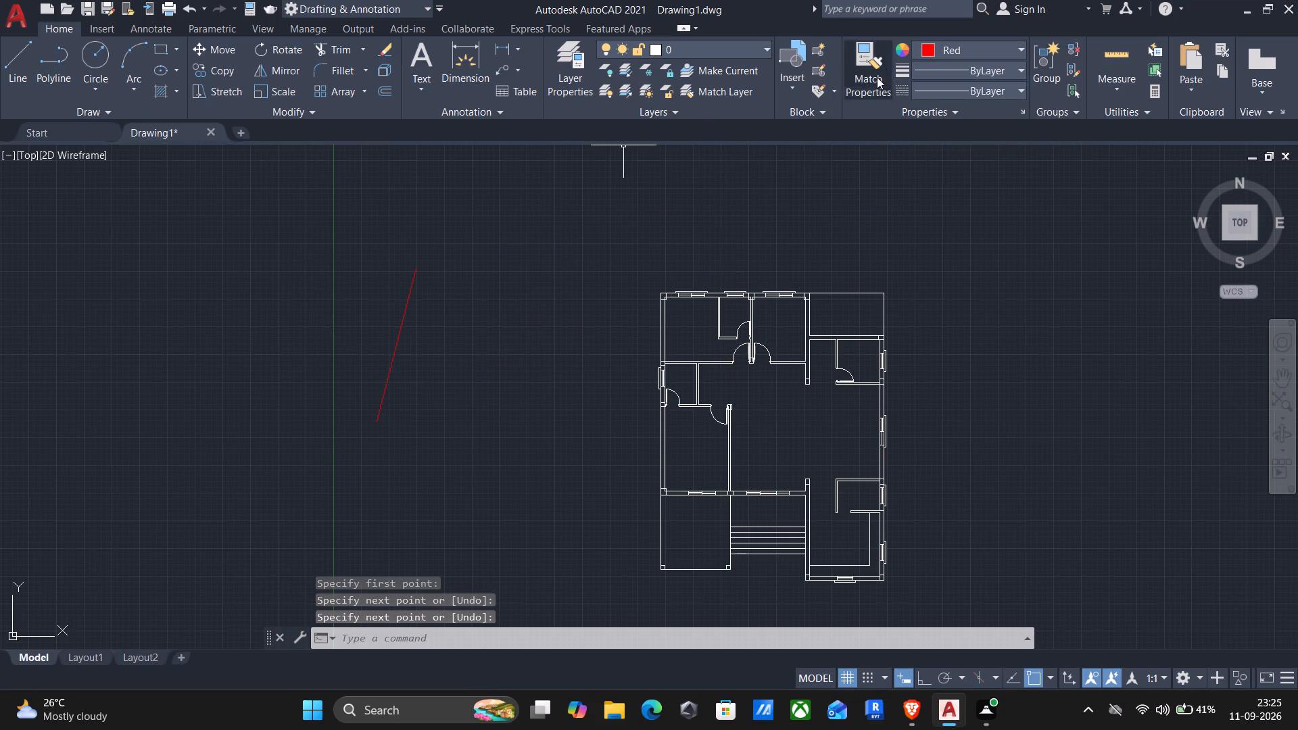
Set the current color to yellow 244,238,81 and draw a near-vertical line between the red line and the plan.
click(977, 46)
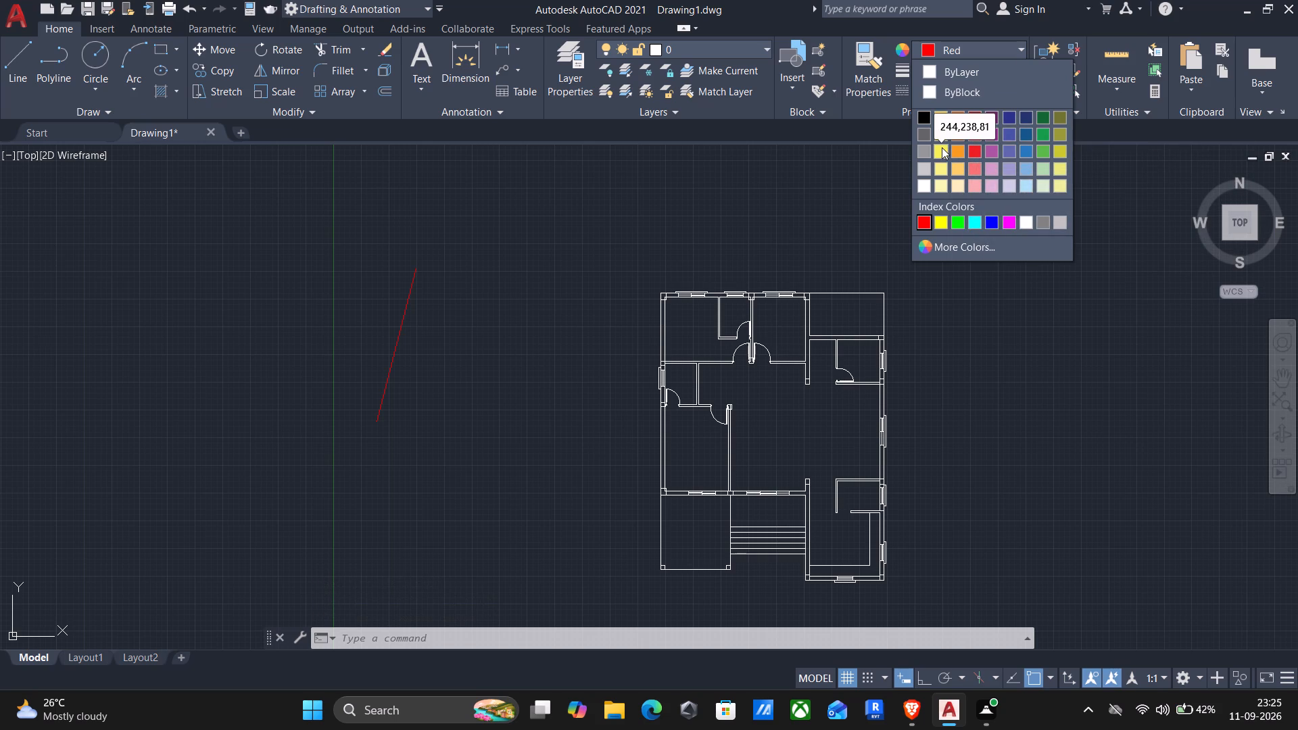
click(942, 147)
key(l)
key(Return)
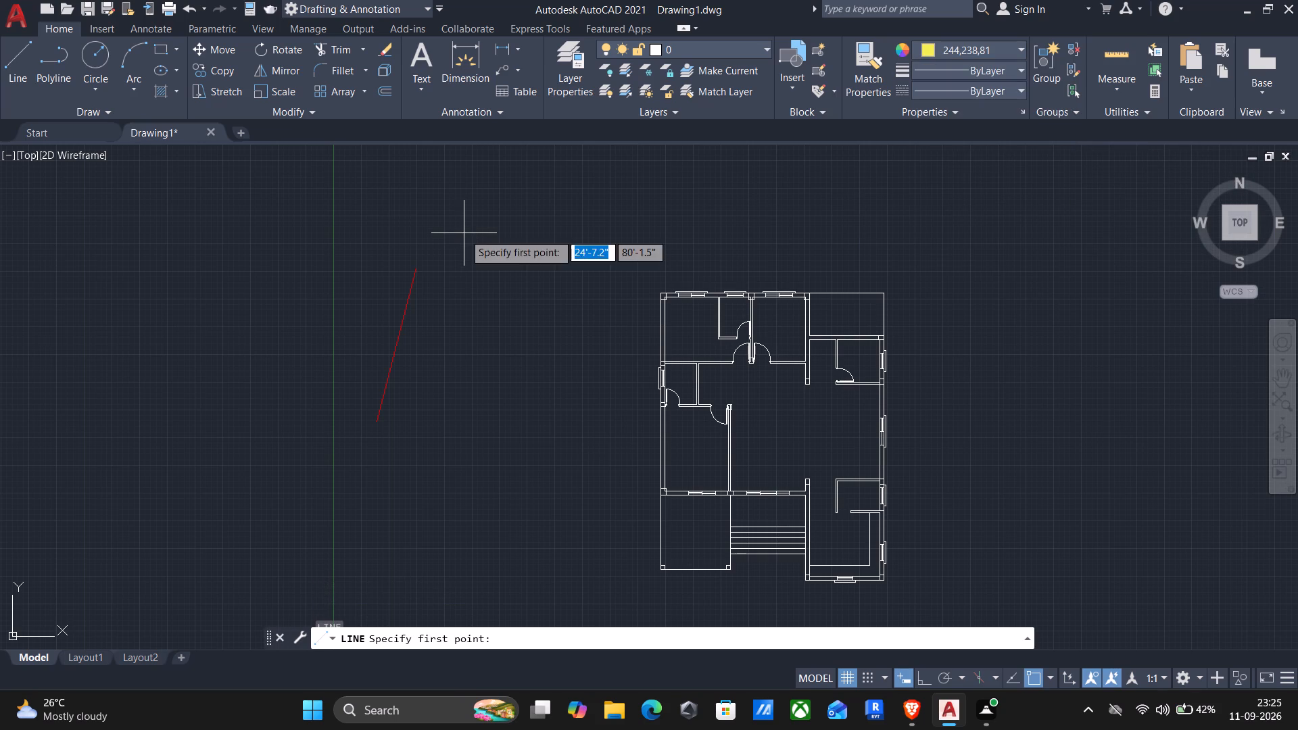
drag(465, 235, 470, 246)
click(466, 389)
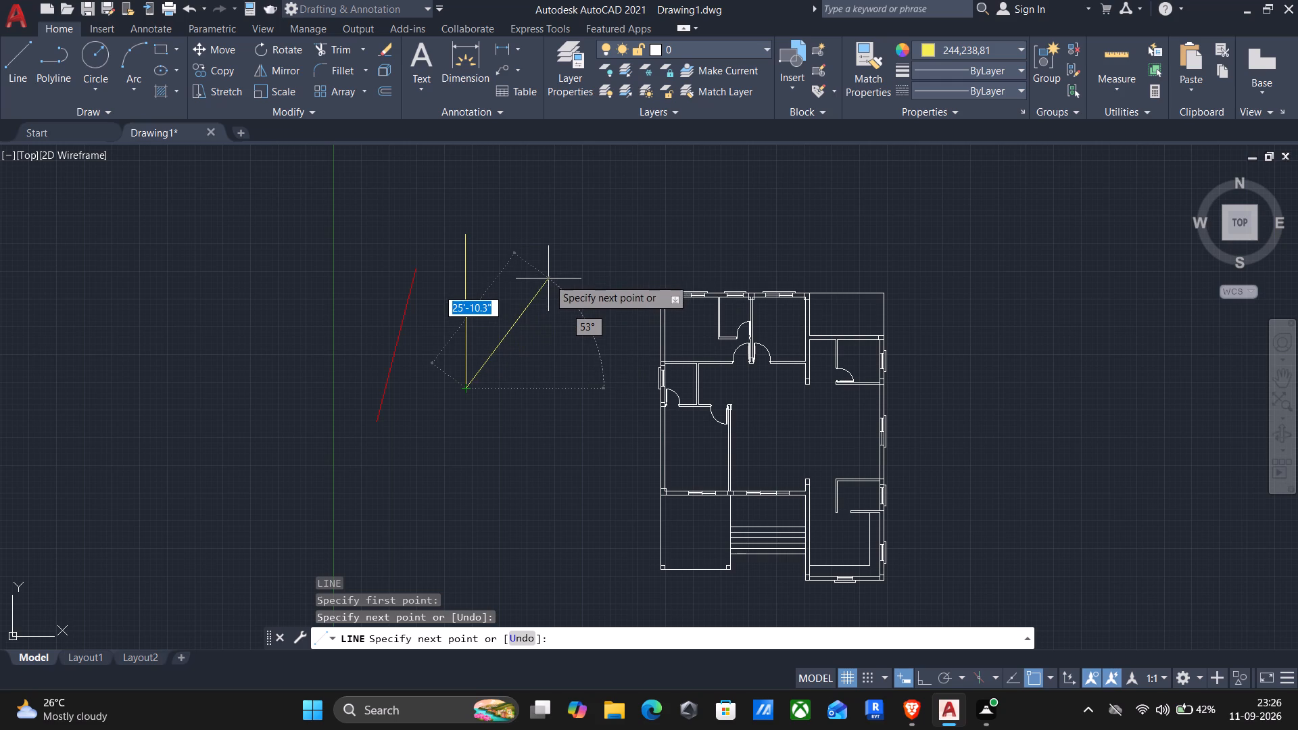
key(Escape)
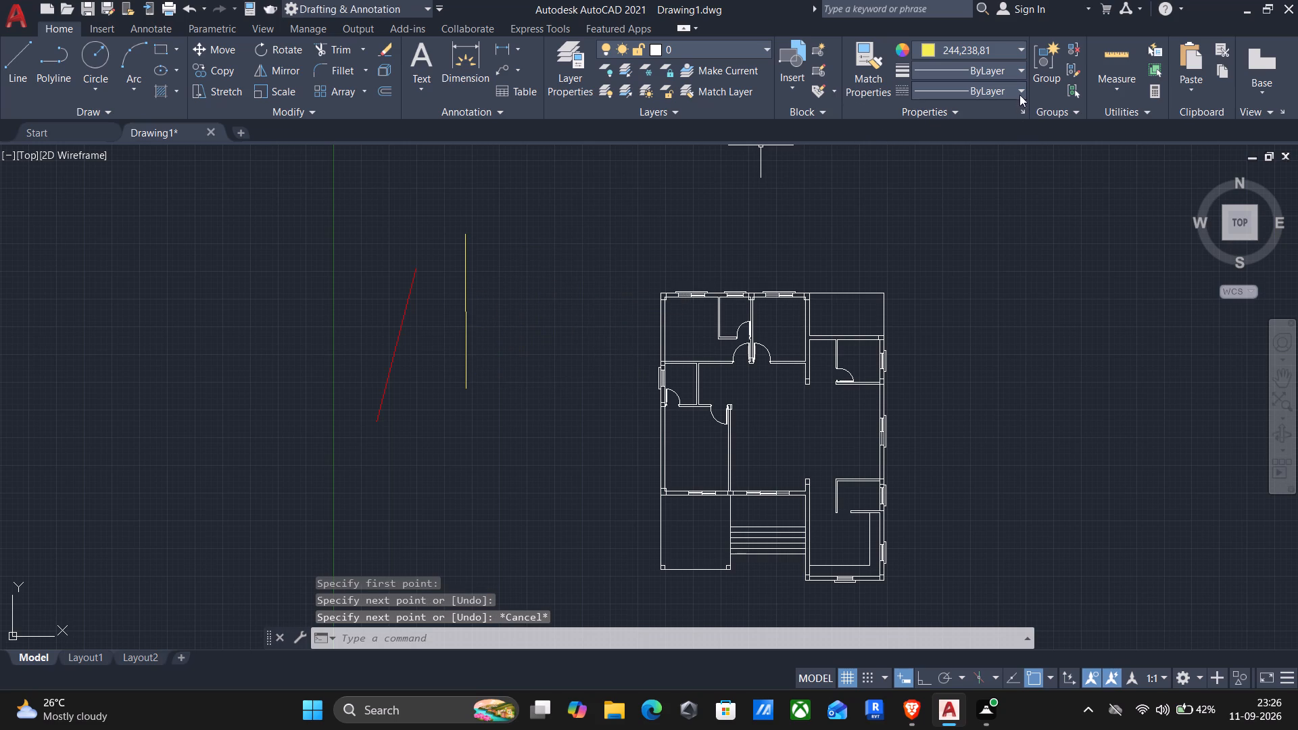
Load the HIDDEN linetype from acad.lin into the drawing.
click(986, 85)
click(950, 176)
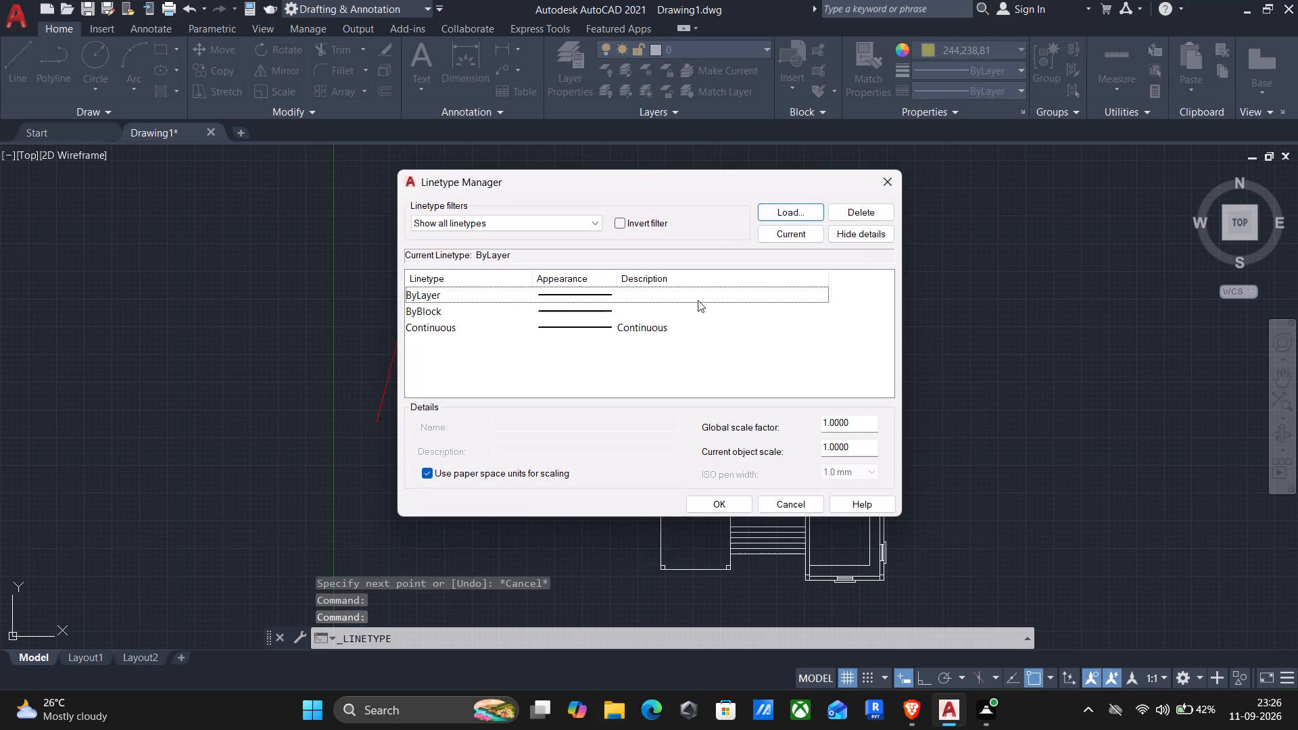
click(788, 212)
scroll(649, 326, down, 7)
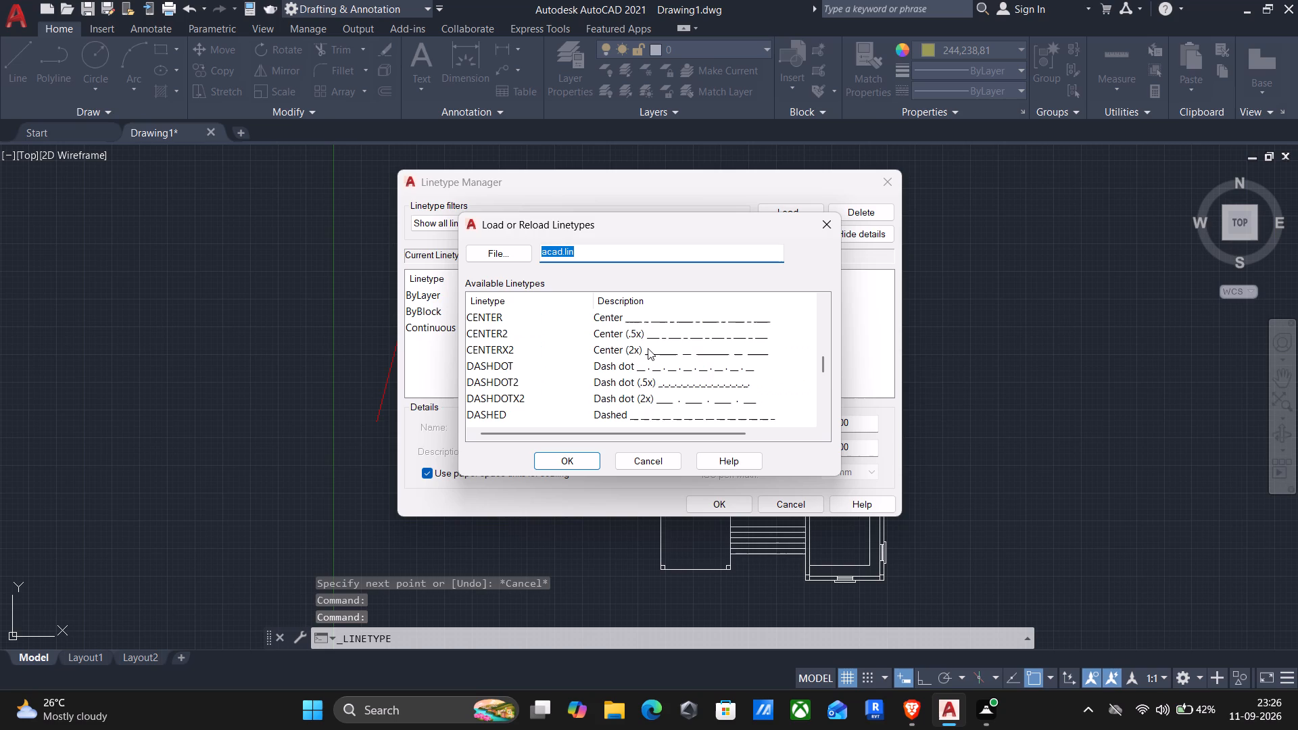
scroll(648, 348, down, 5)
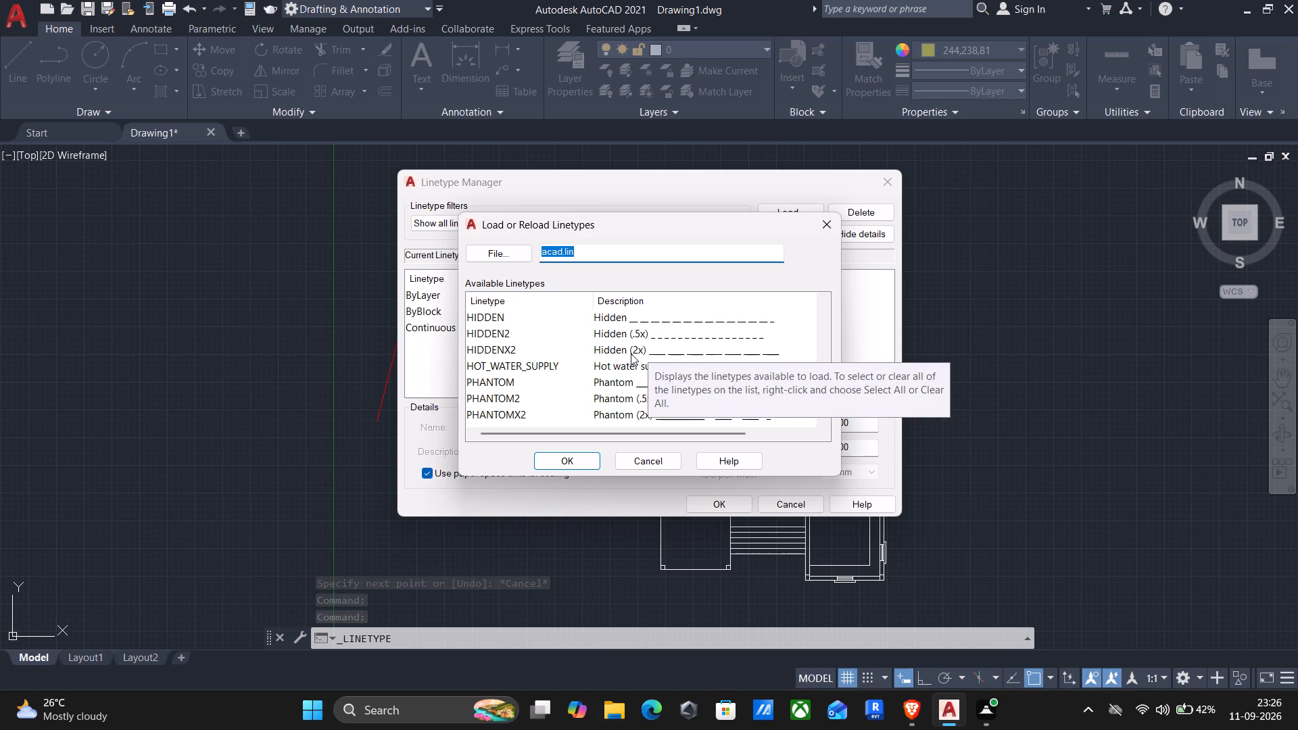
scroll(631, 354, down, 1)
scroll(627, 340, up, 2)
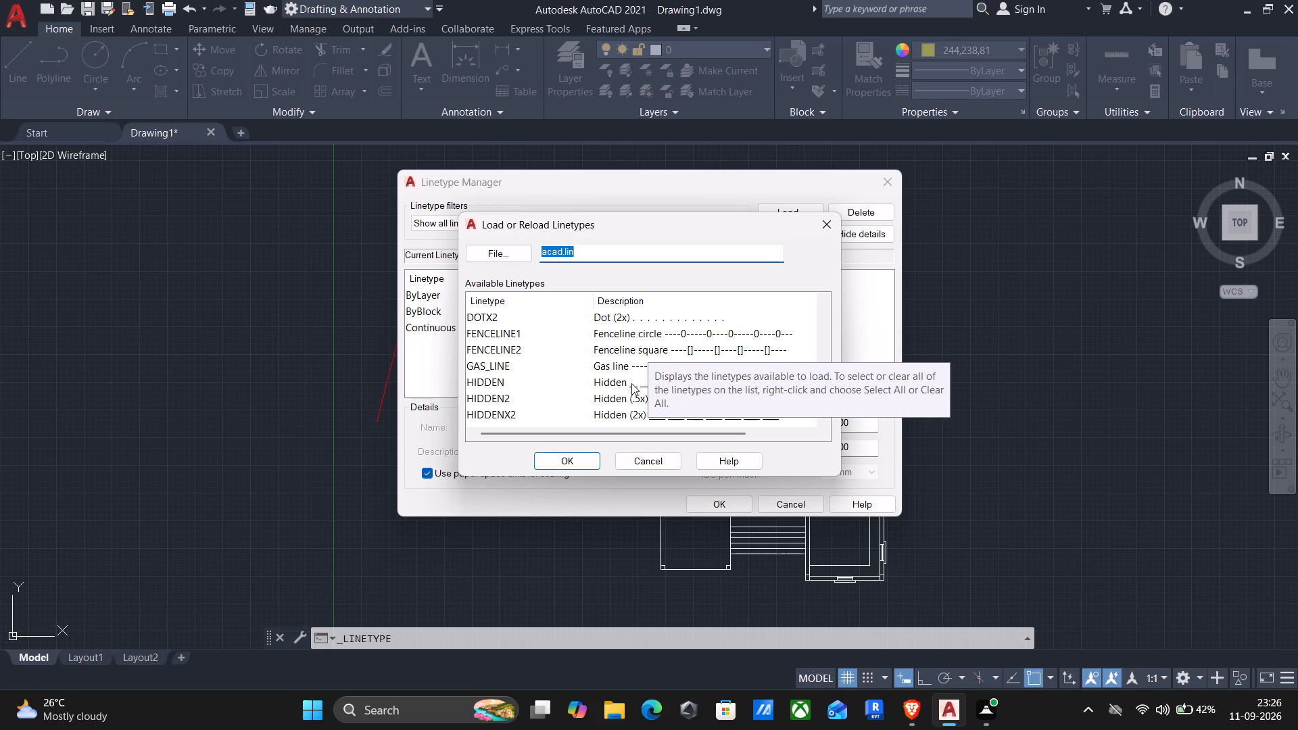
click(617, 385)
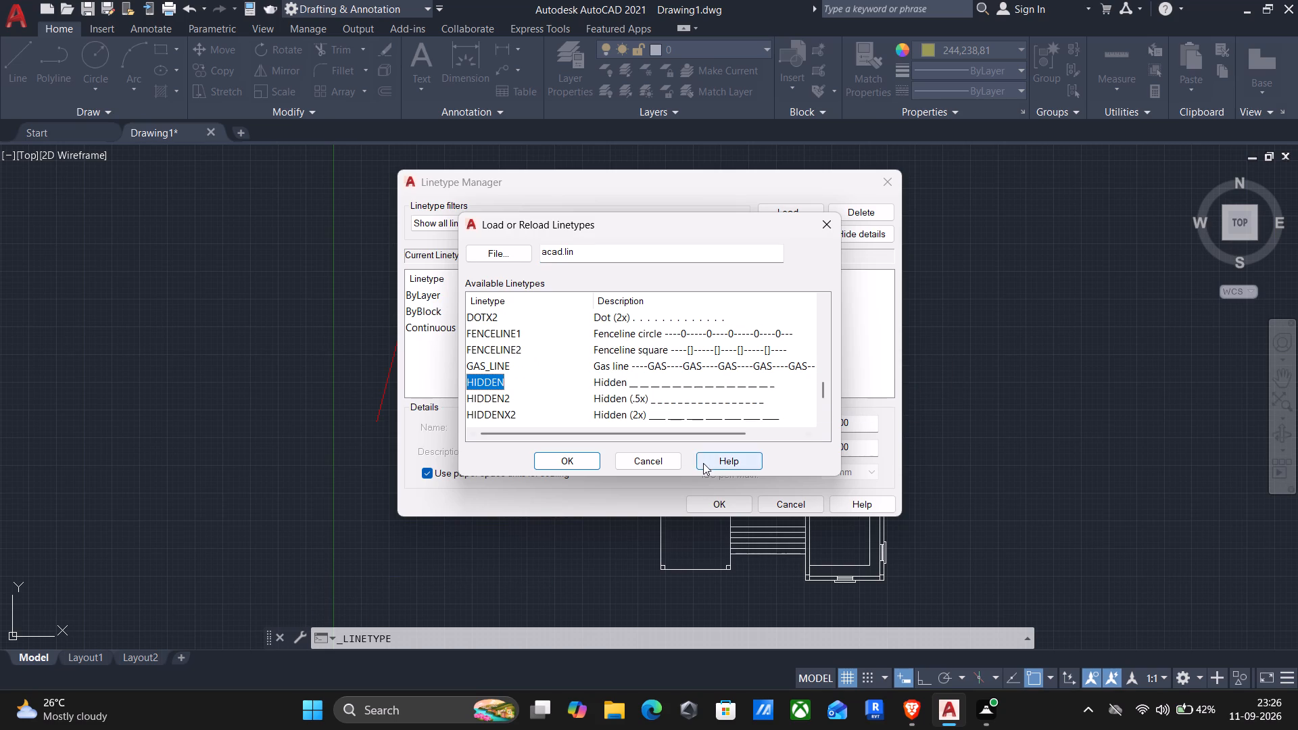
click(577, 459)
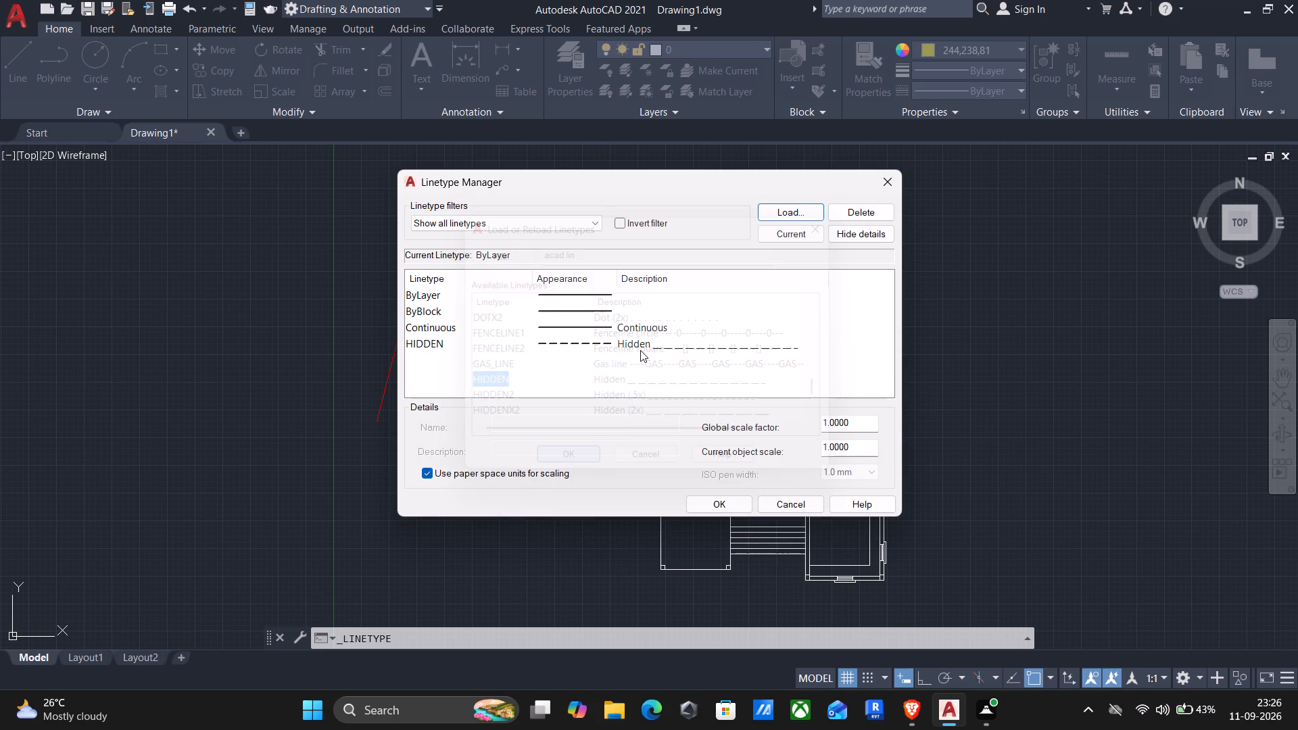
click(642, 349)
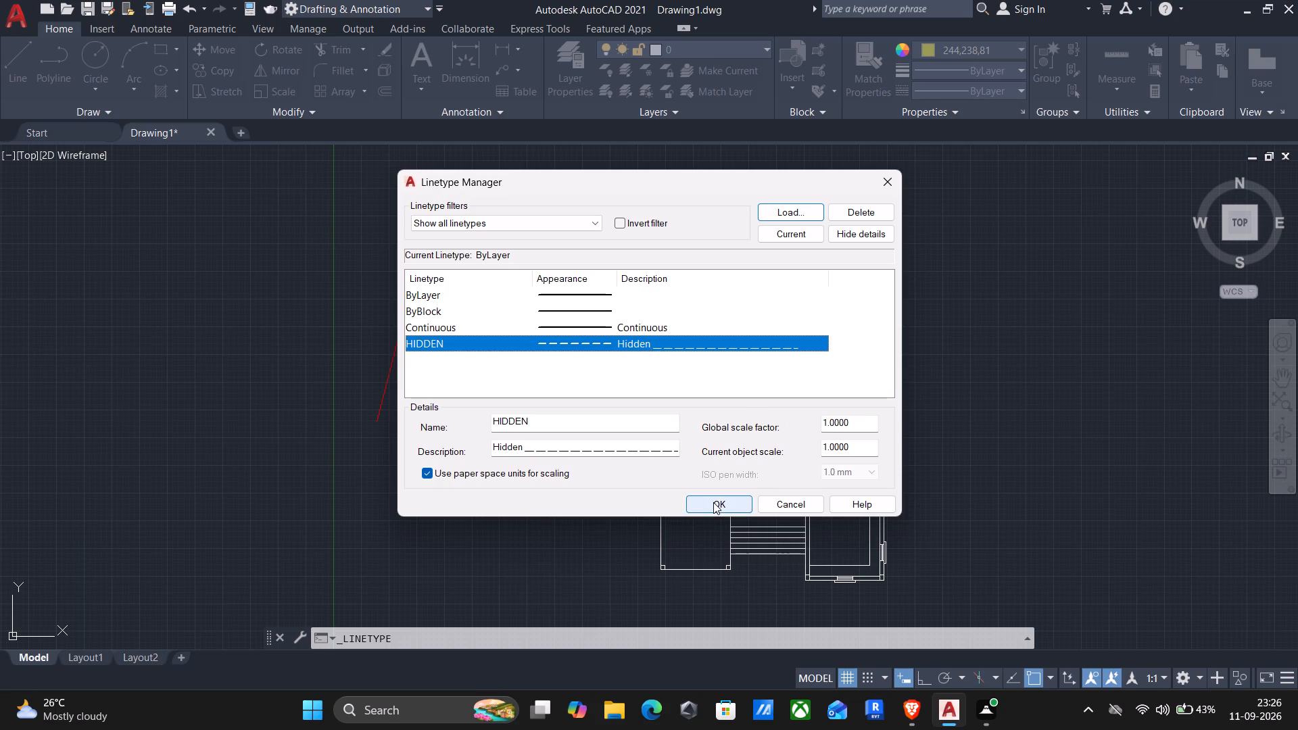
click(713, 502)
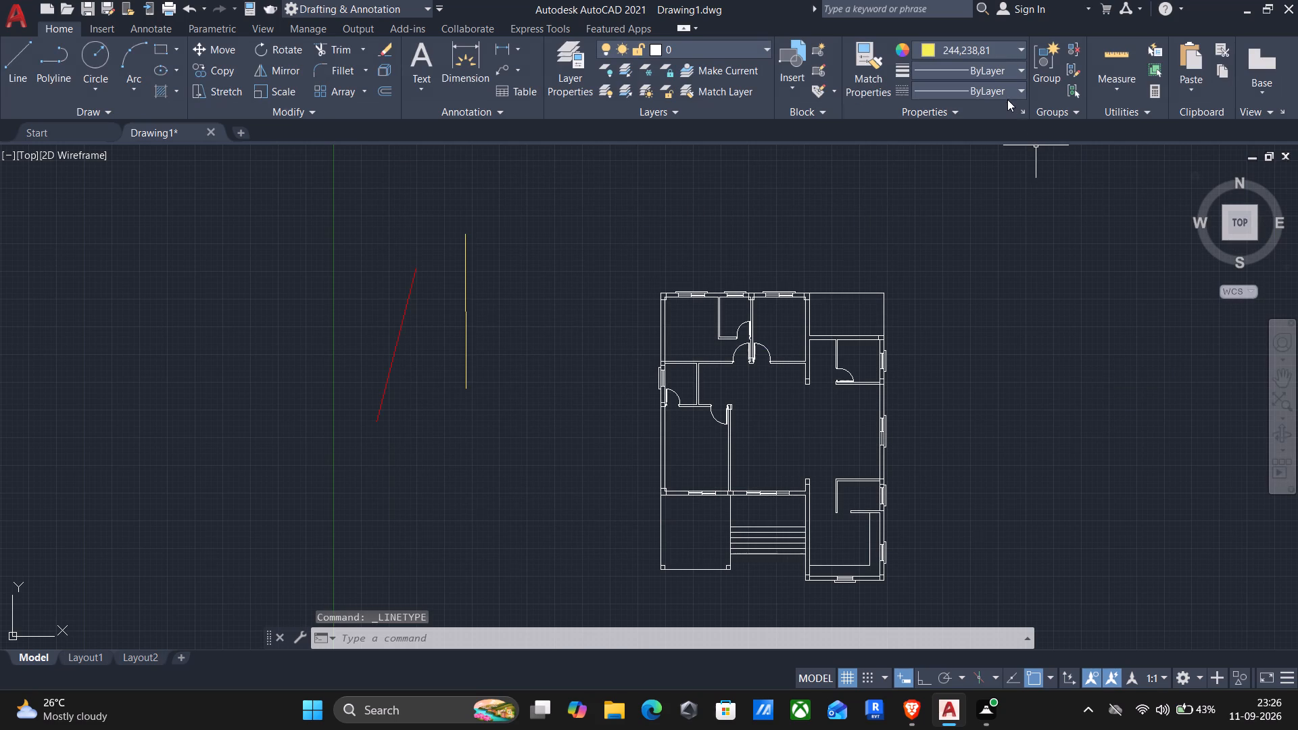
Make HIDDEN the current linetype and draw a slanted yellow line in the empty area east of the plan.
click(1006, 95)
click(984, 166)
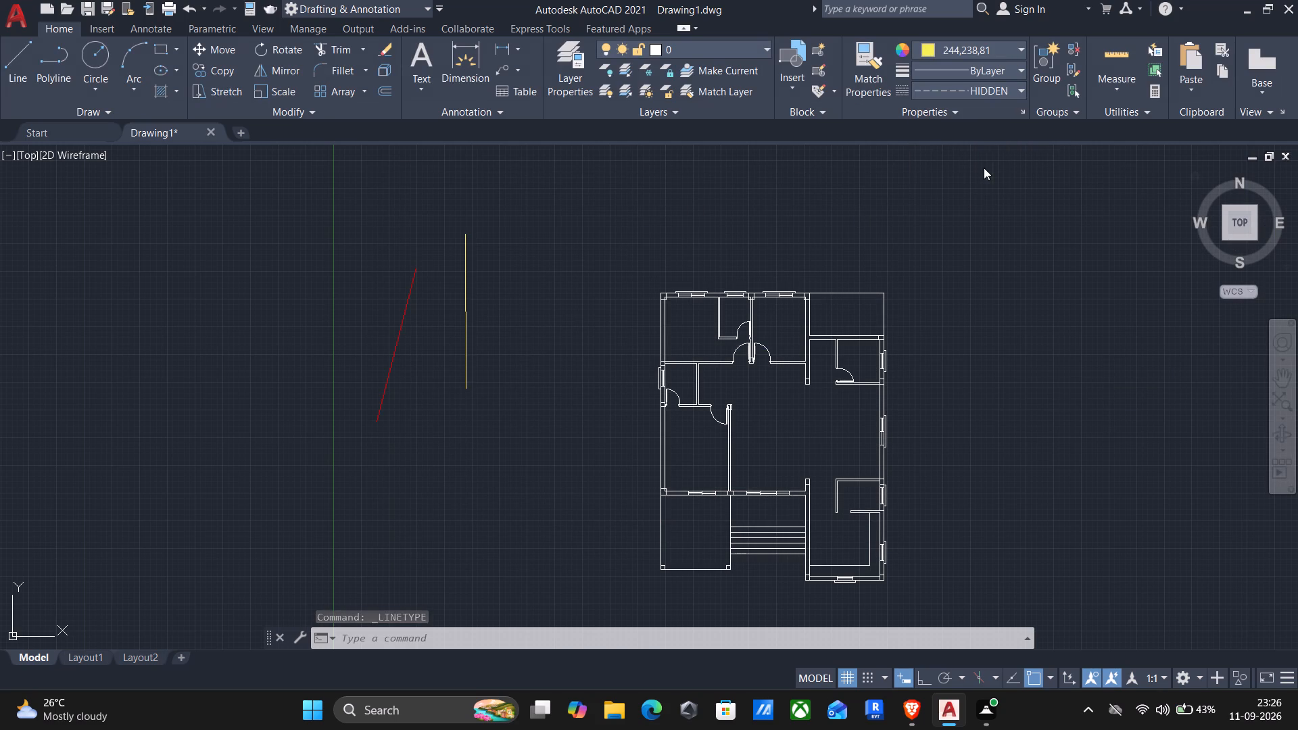
key(l)
key(Return)
drag(1090, 251, 1089, 261)
click(1069, 355)
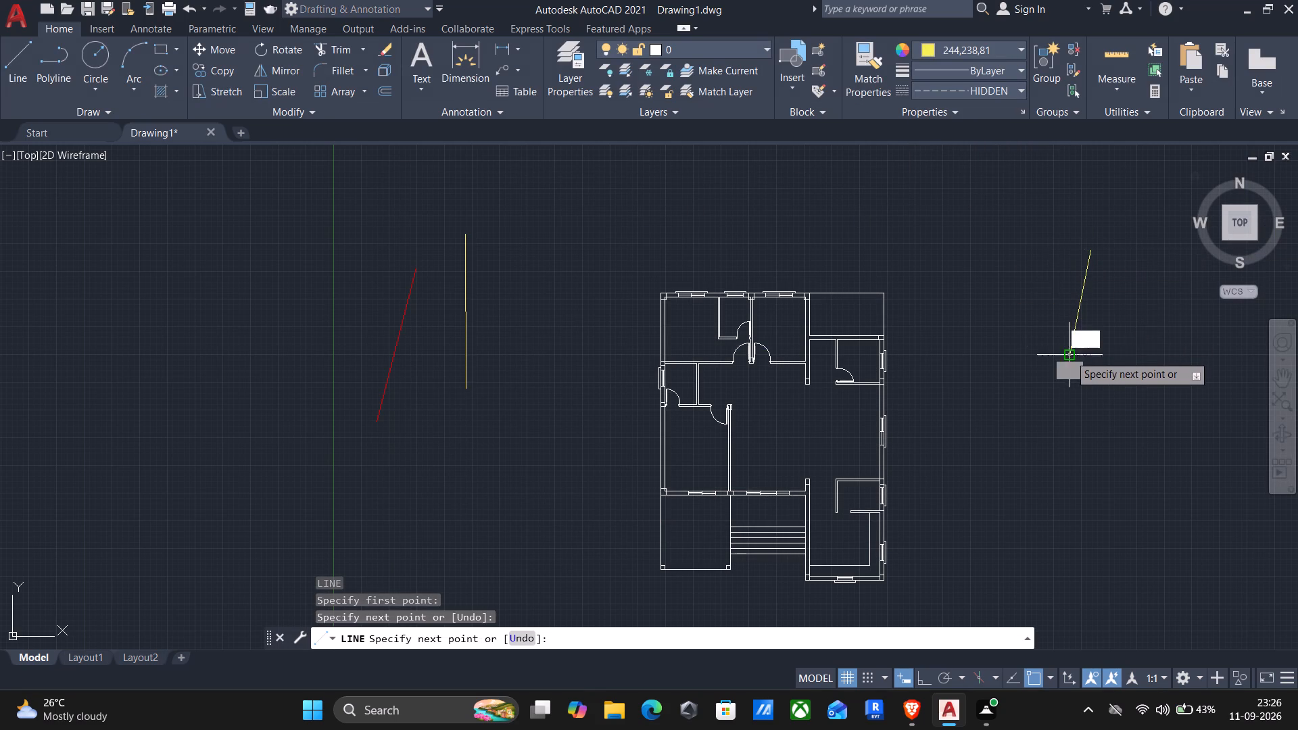
key(Escape)
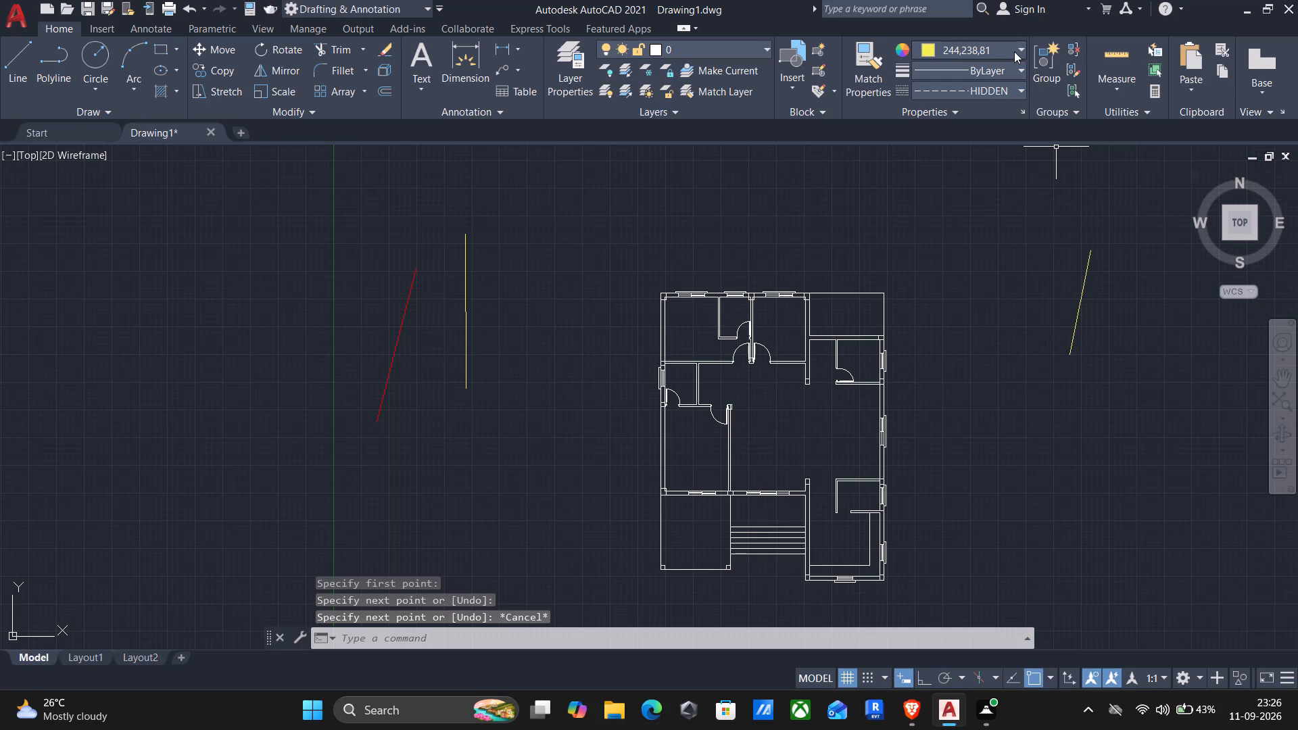
Reset the current color to ByLayer and draw a HIDDEN line between the plan and the yellow slanted line, inspecting it up close.
click(1010, 51)
click(954, 66)
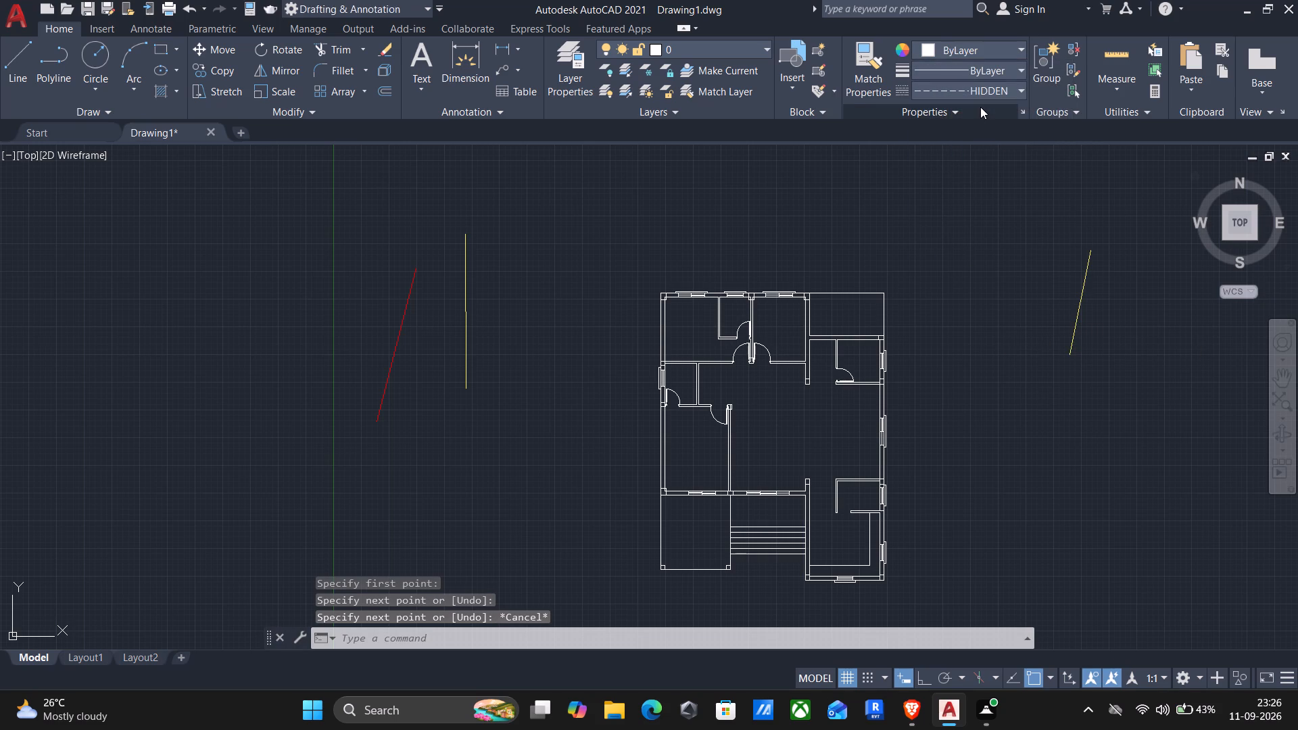
key(l)
key(Return)
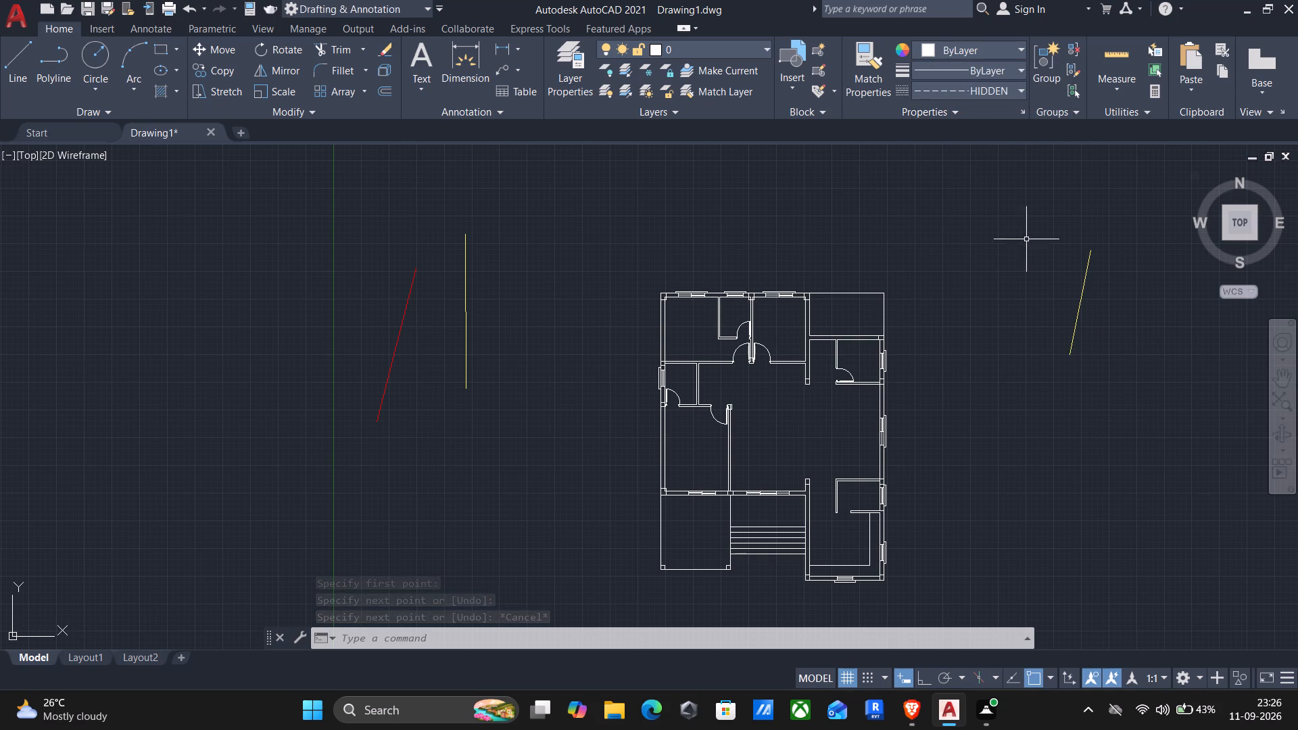
click(1015, 231)
click(1011, 318)
key(l)
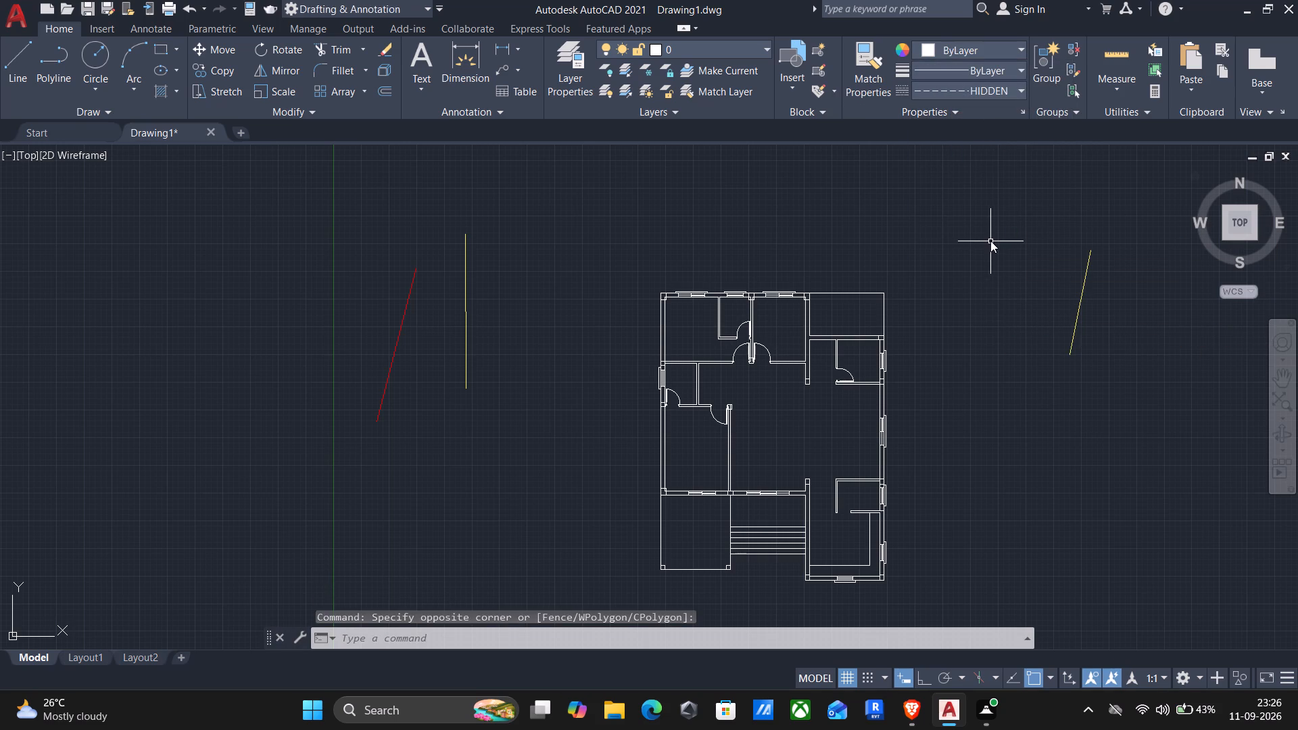
key(Return)
click(992, 221)
click(986, 337)
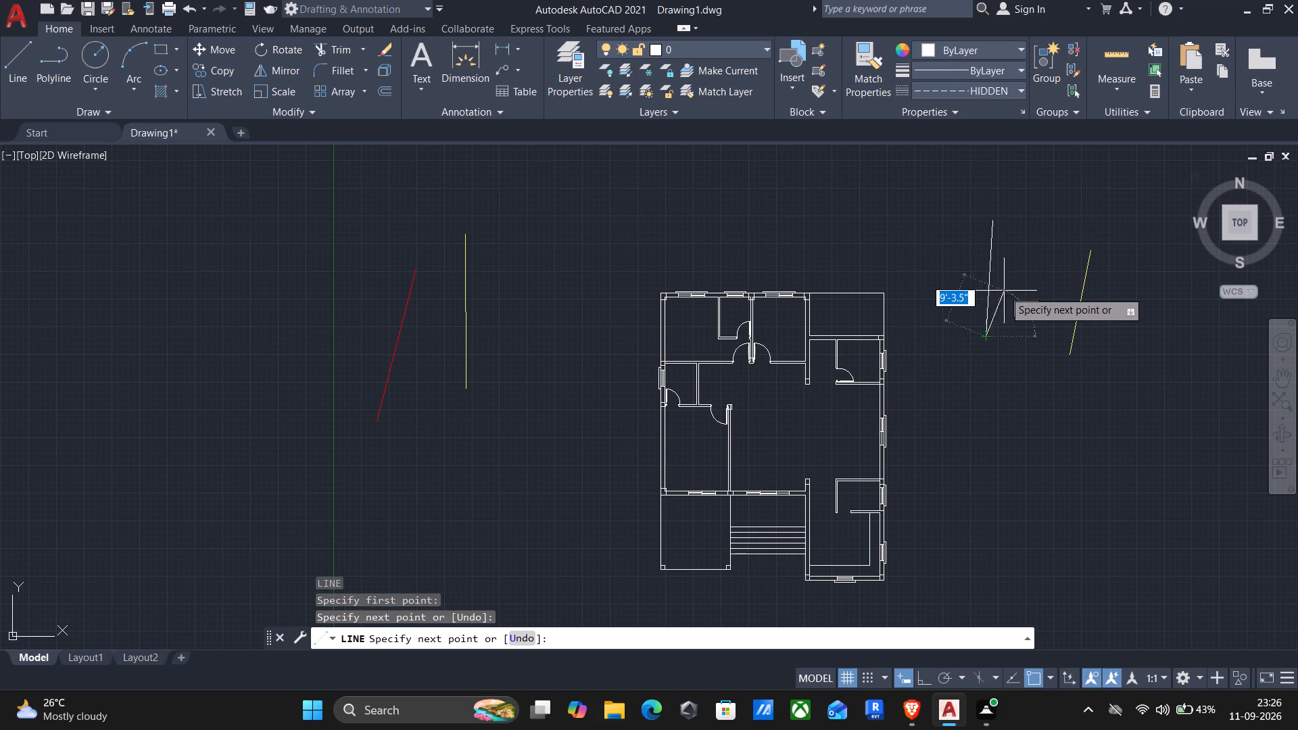
key(Escape)
scroll(1008, 250, up, 3)
scroll(943, 316, up, 3)
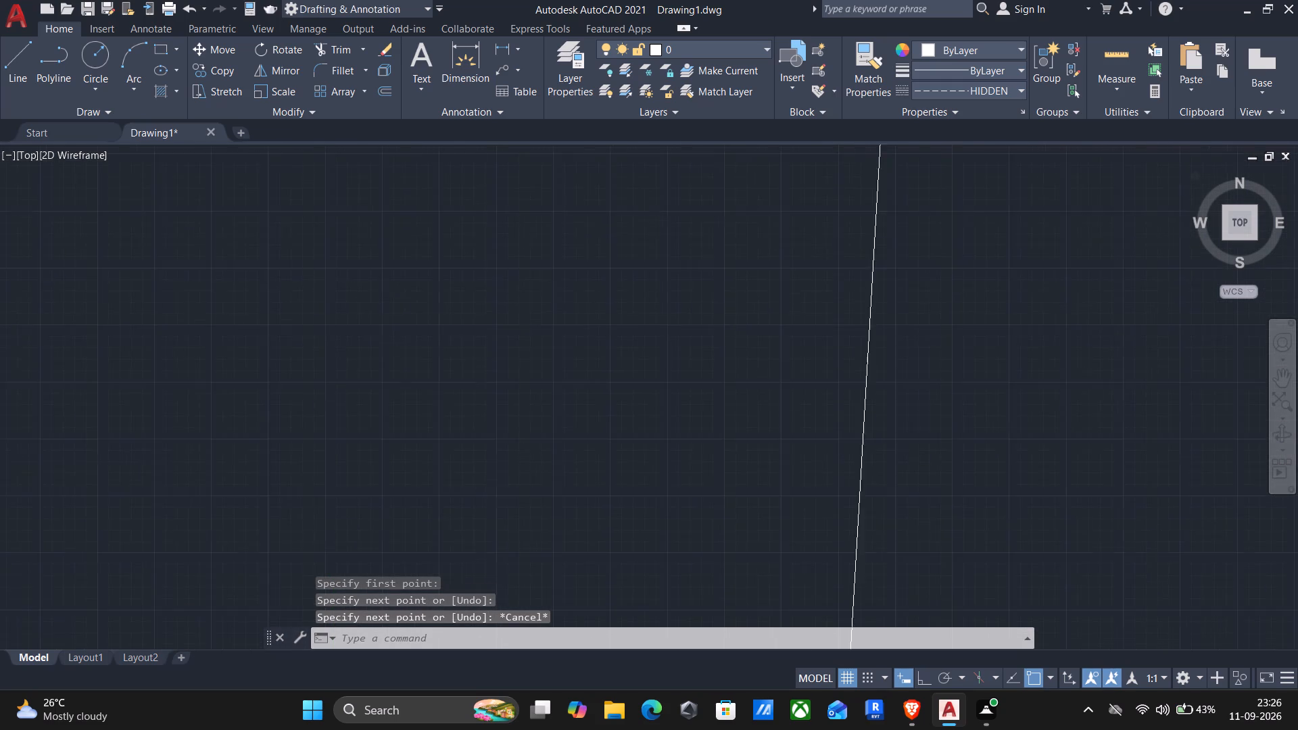
Turn on Ortho mode and draw a vertical HIDDEN line between the plan and the white slanted line.
scroll(934, 321, down, 3)
key(l)
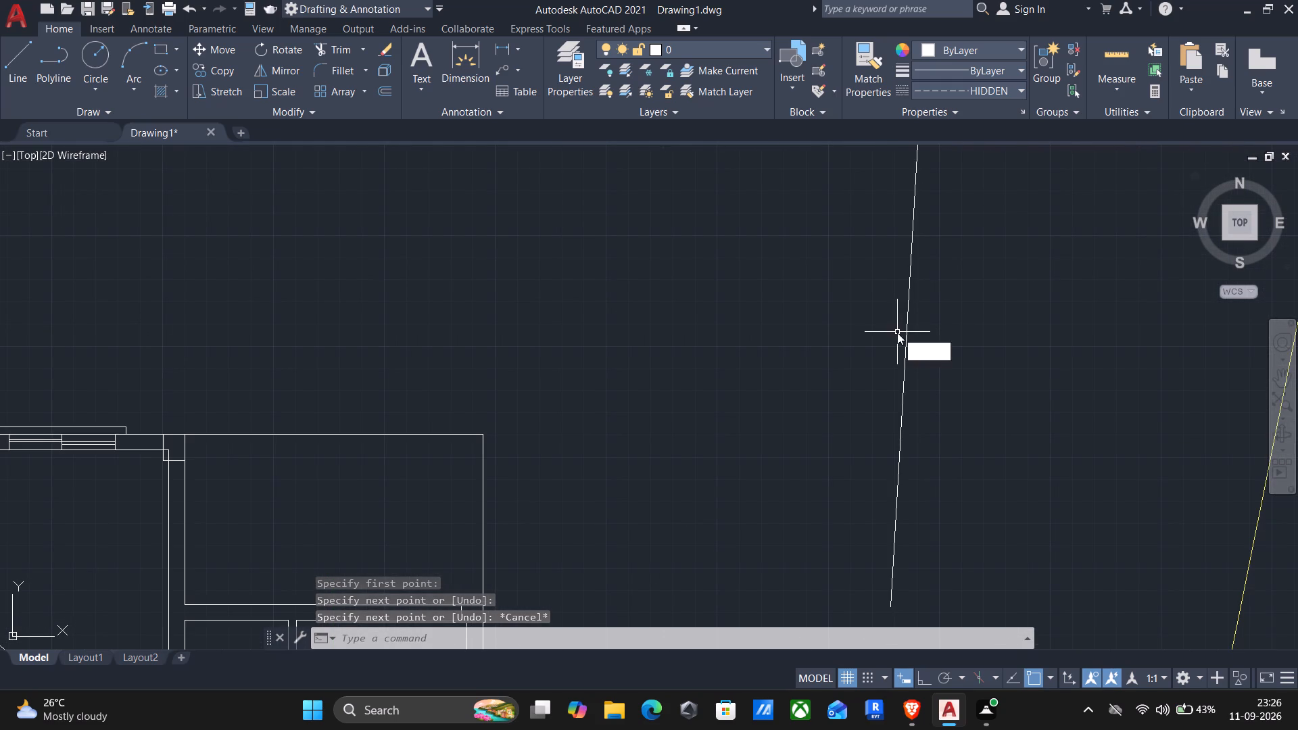
key(Return)
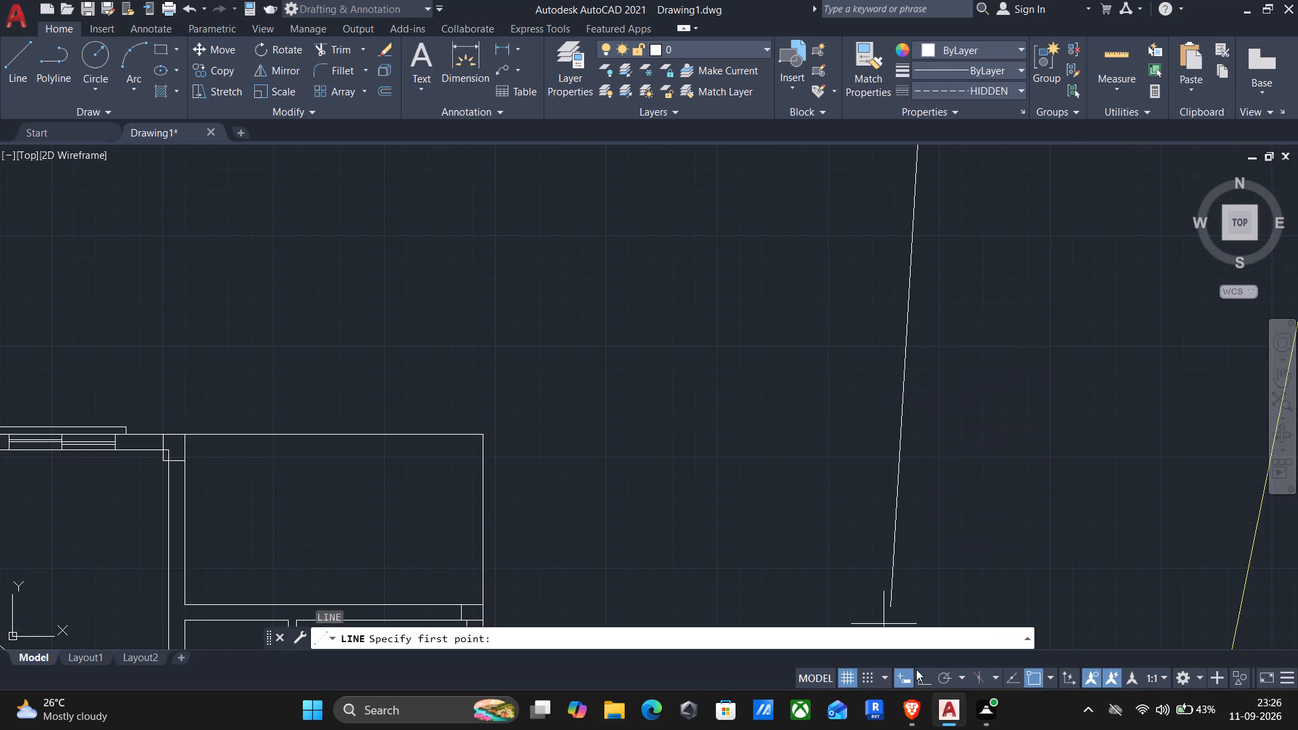
click(916, 674)
click(777, 293)
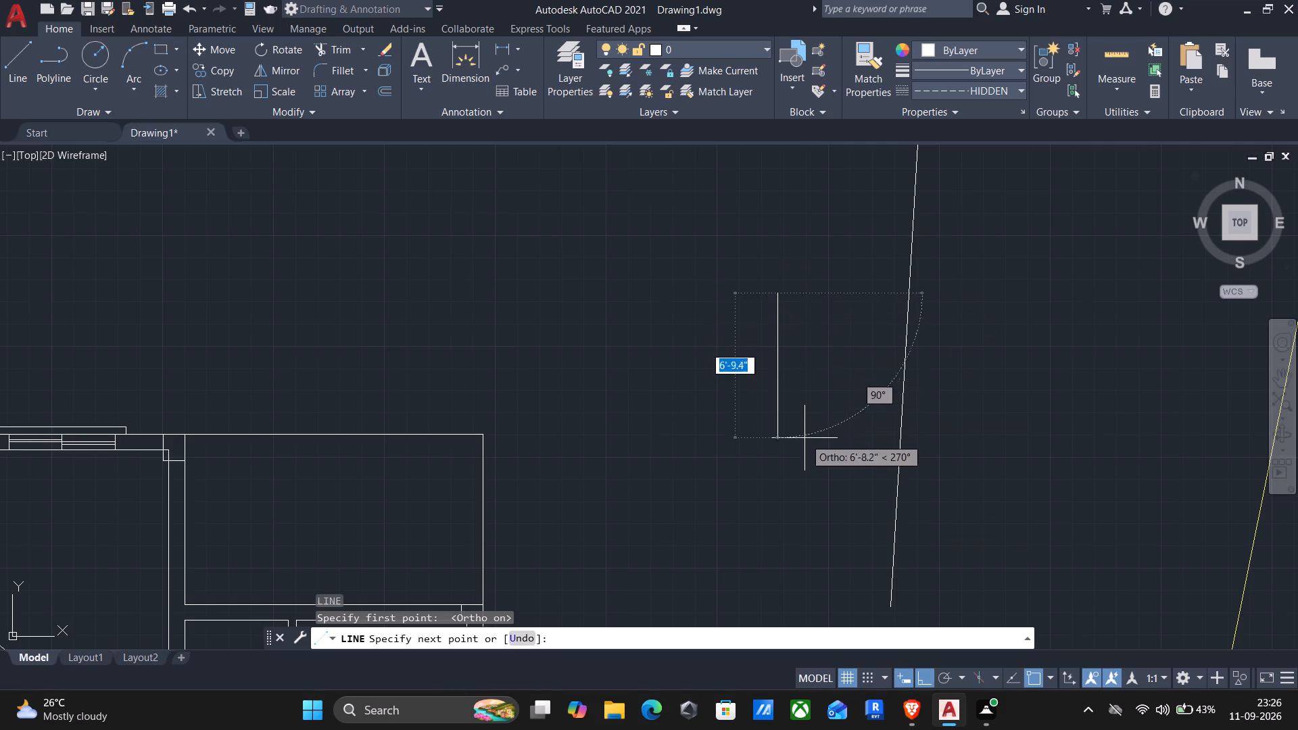
click(794, 460)
key(Return)
scroll(762, 357, up, 2)
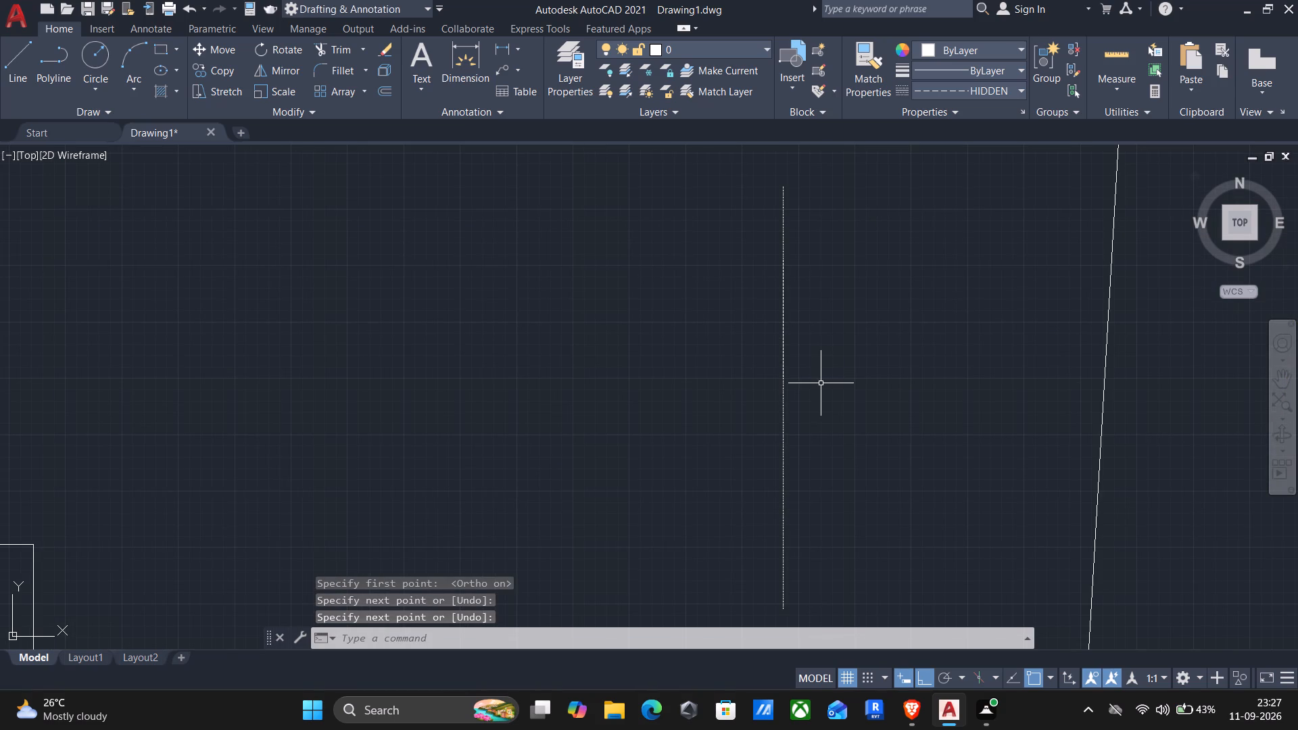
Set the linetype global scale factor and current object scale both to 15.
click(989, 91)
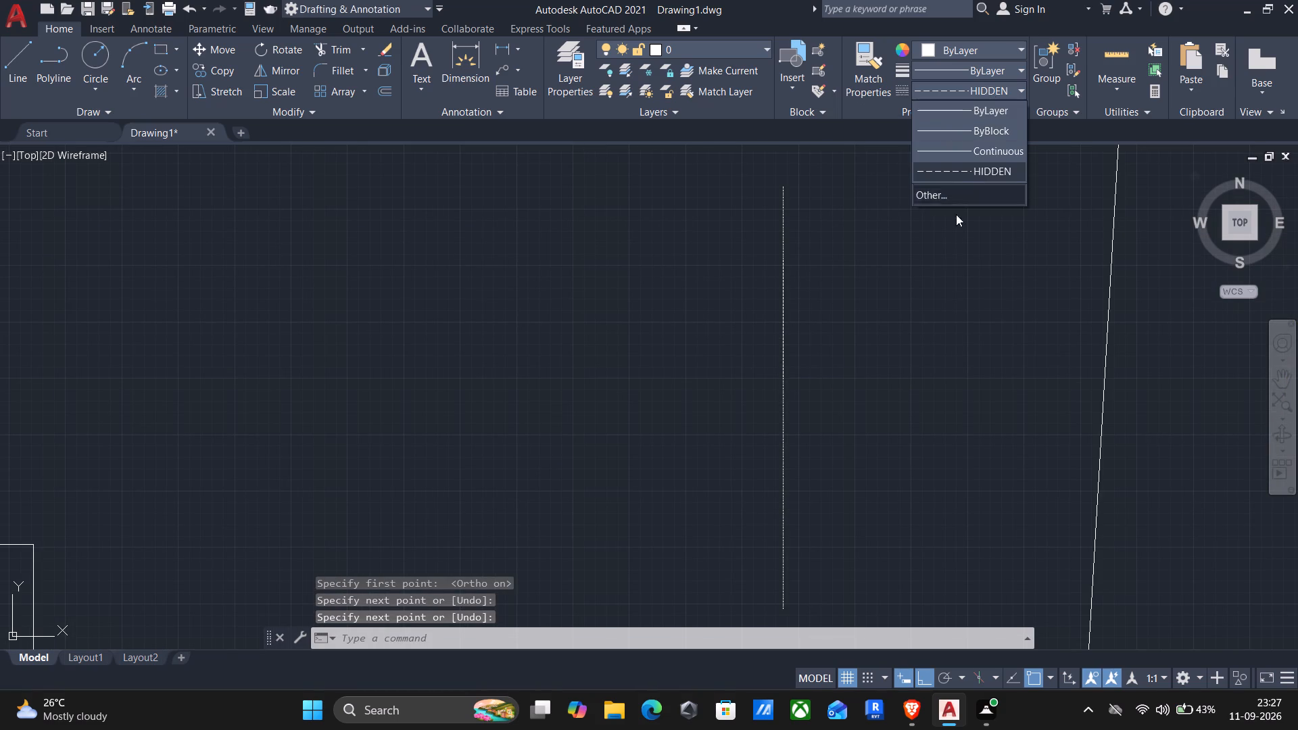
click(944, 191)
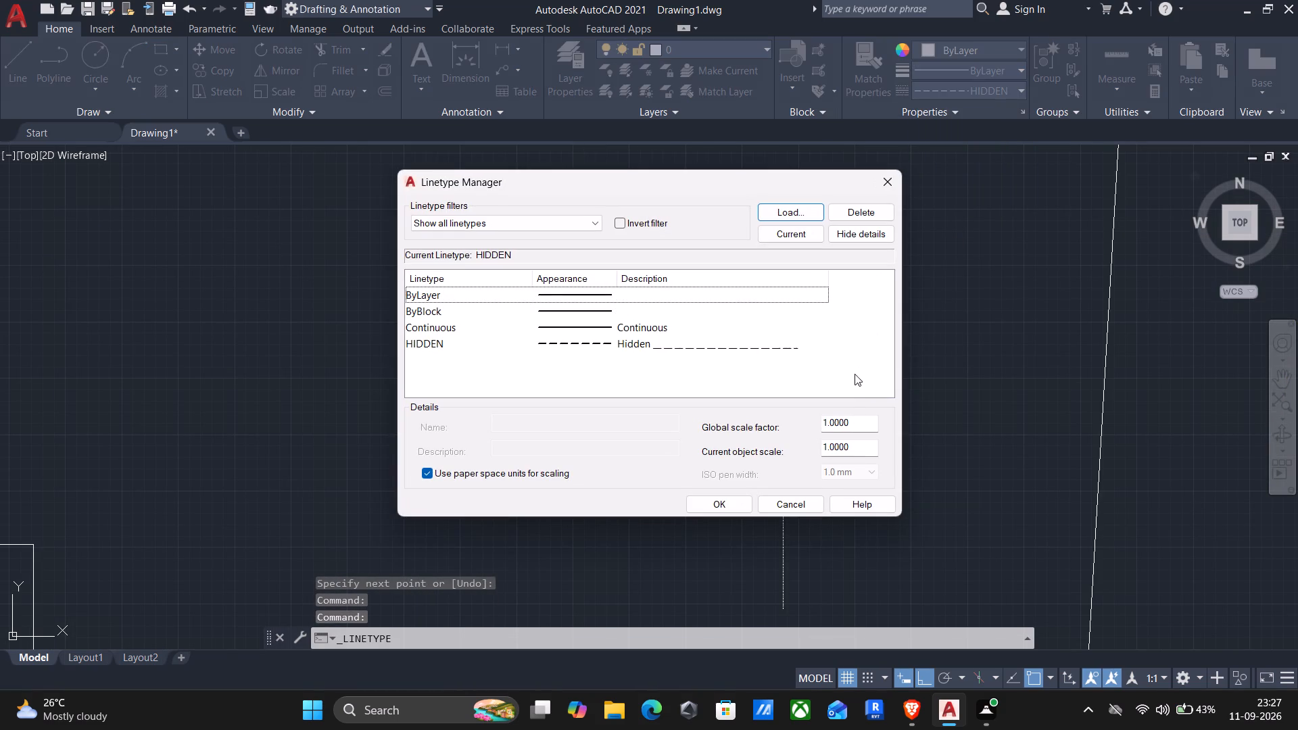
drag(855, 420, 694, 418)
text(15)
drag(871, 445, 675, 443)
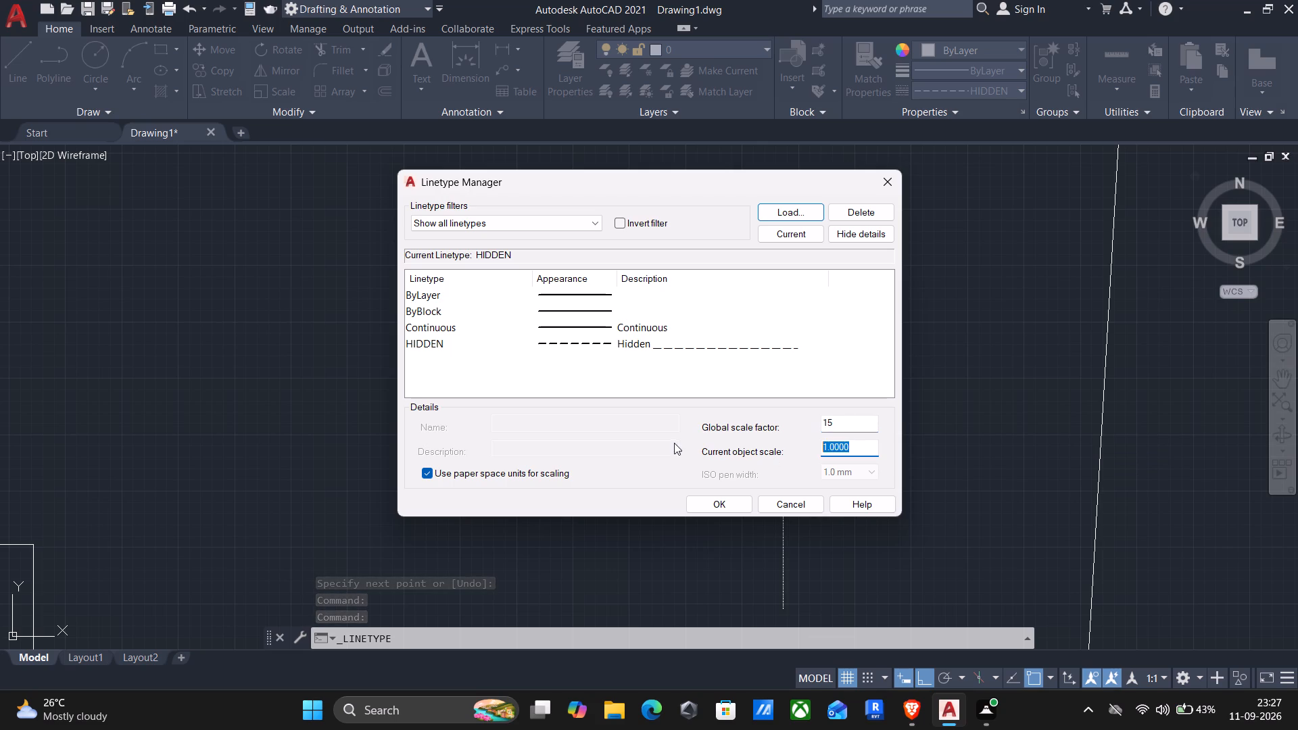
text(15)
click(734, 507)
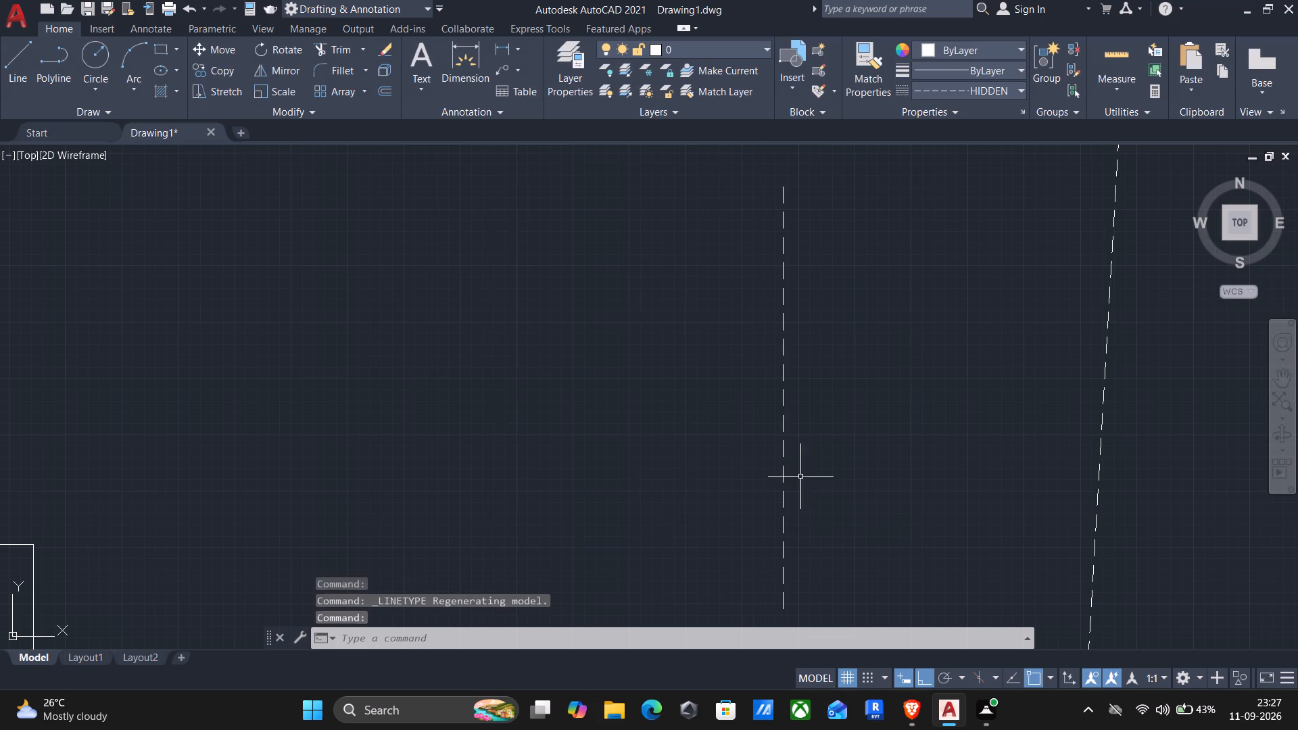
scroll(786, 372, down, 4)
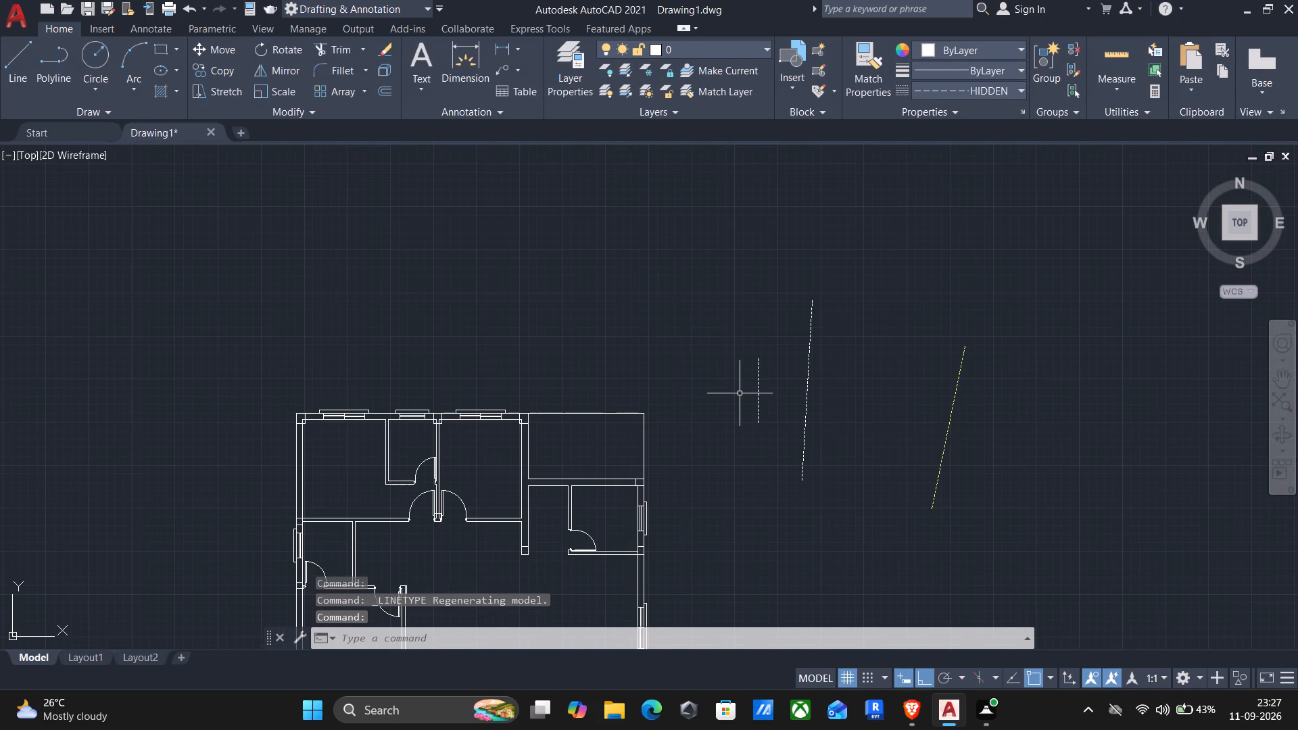
Set the linetype global scale factor and current object scale both to 25.
click(984, 84)
click(920, 193)
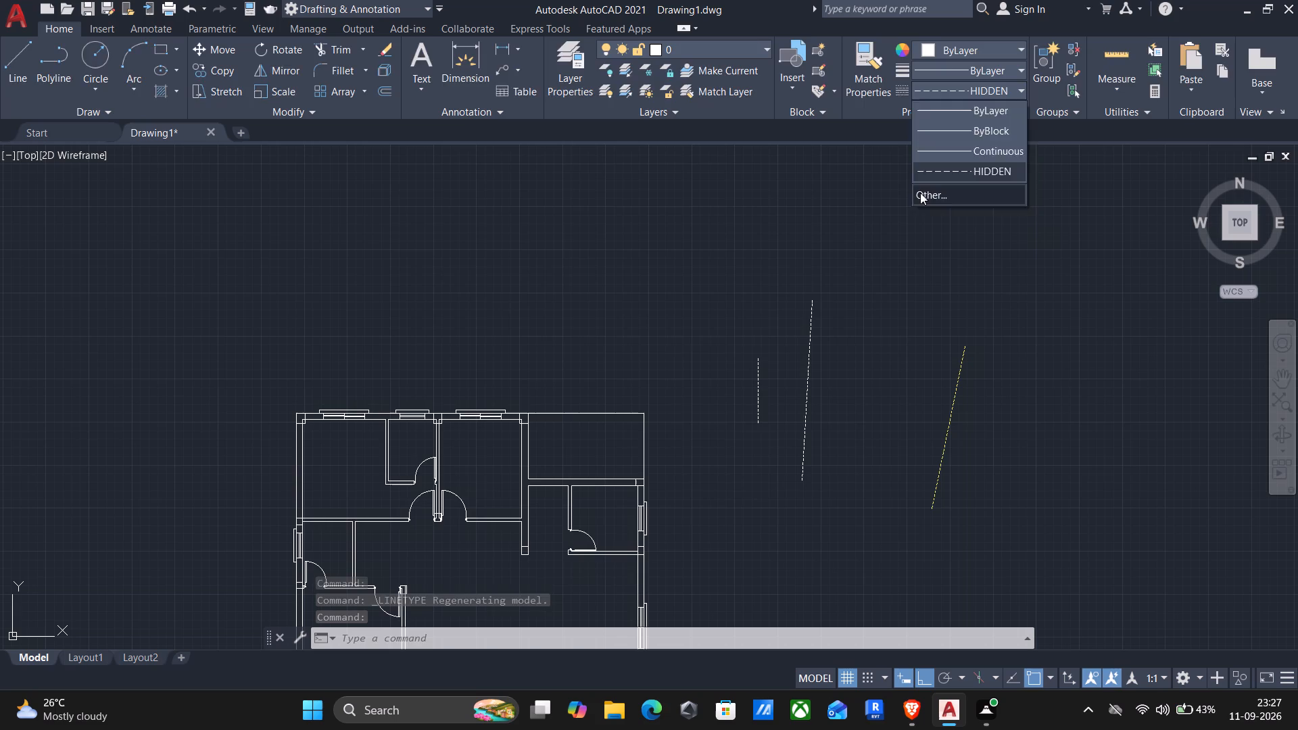
drag(864, 421, 701, 412)
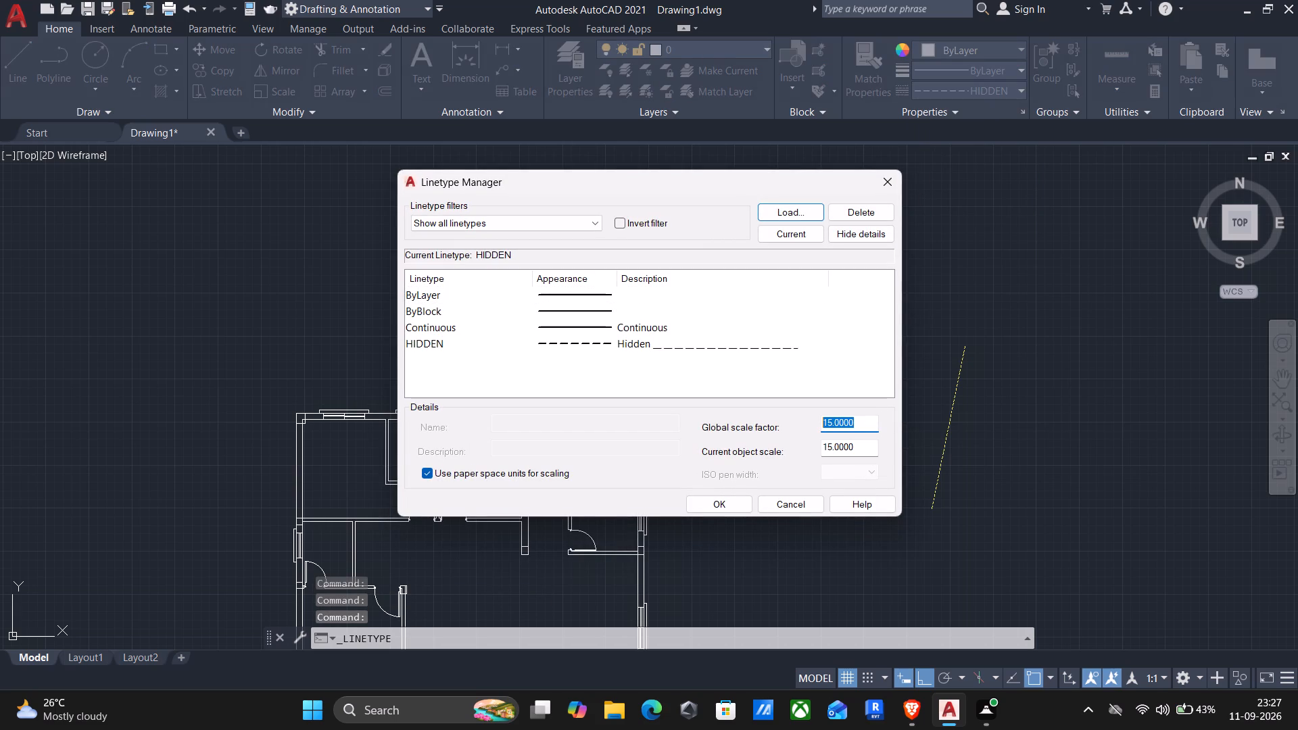
drag(701, 412, 694, 412)
text(25)
drag(866, 448, 683, 437)
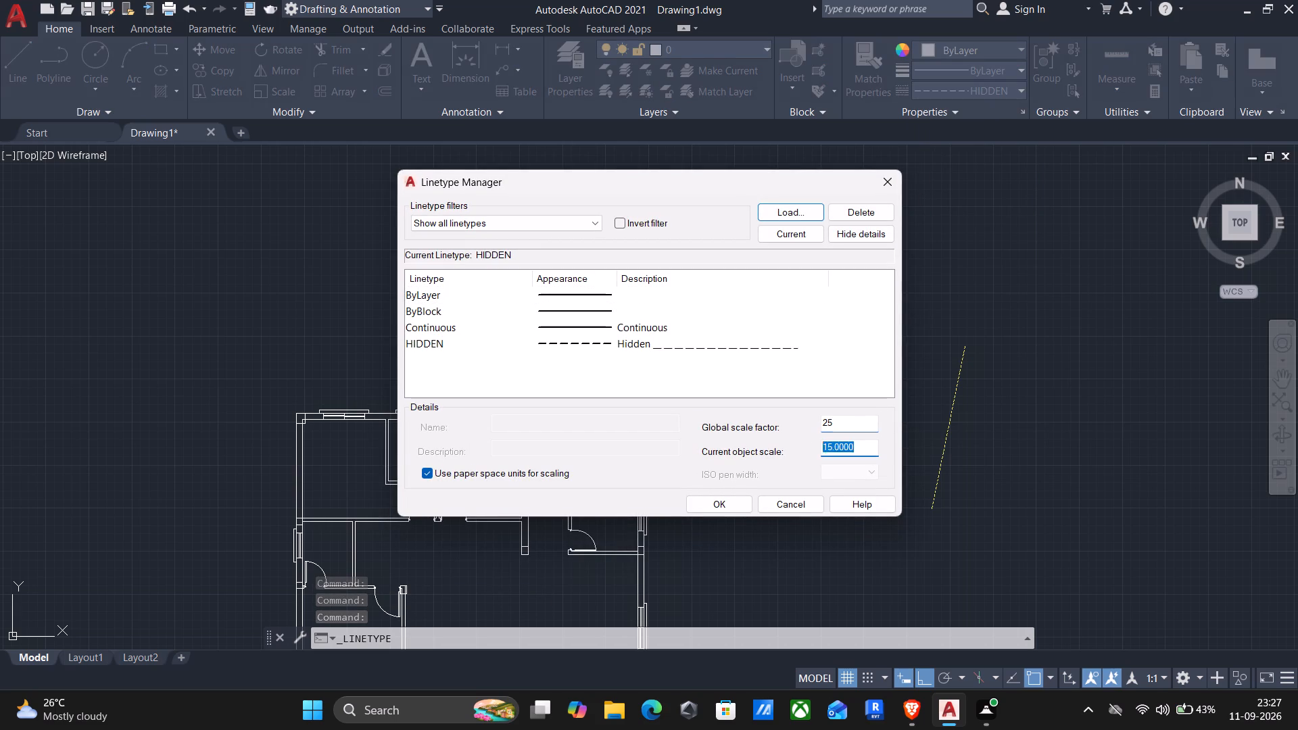
drag(683, 437, 664, 437)
key(2)
key(5)
click(713, 505)
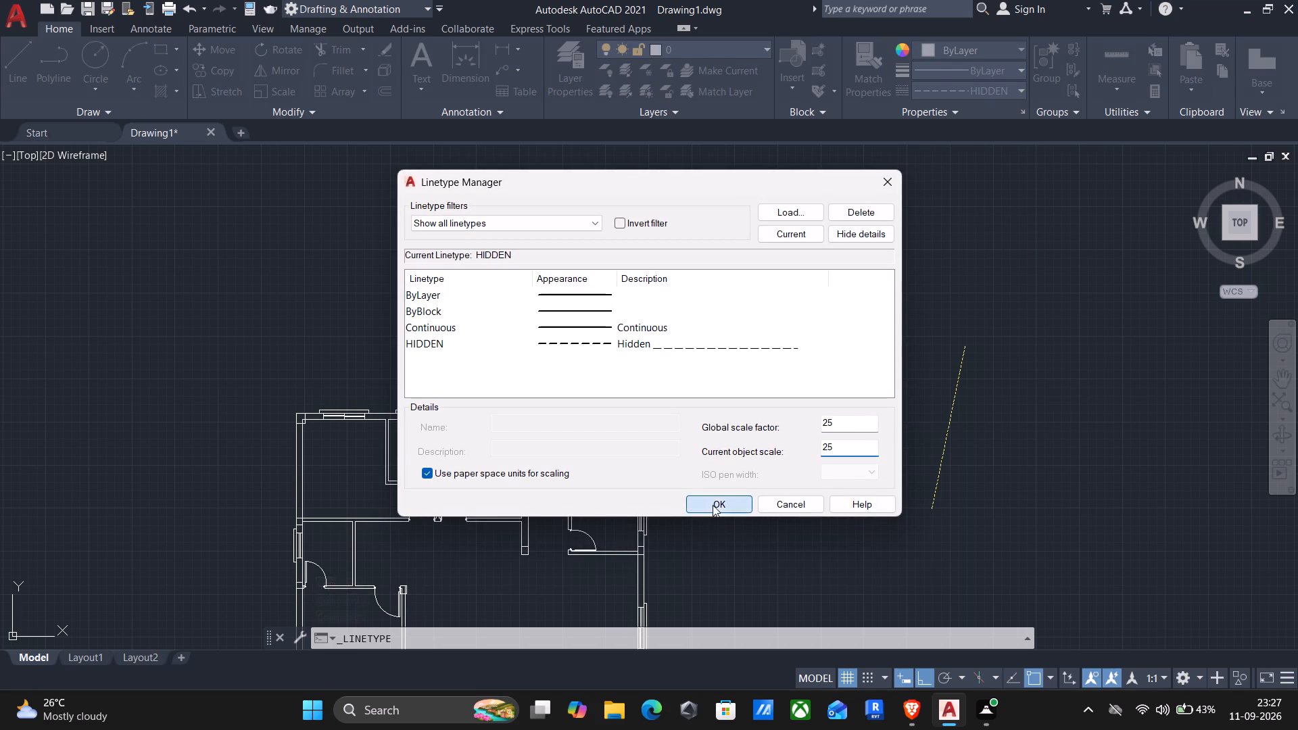
Draw a vertical HIDDEN test line northeast of the plan, west of the existing short dashed line.
key(l)
key(Return)
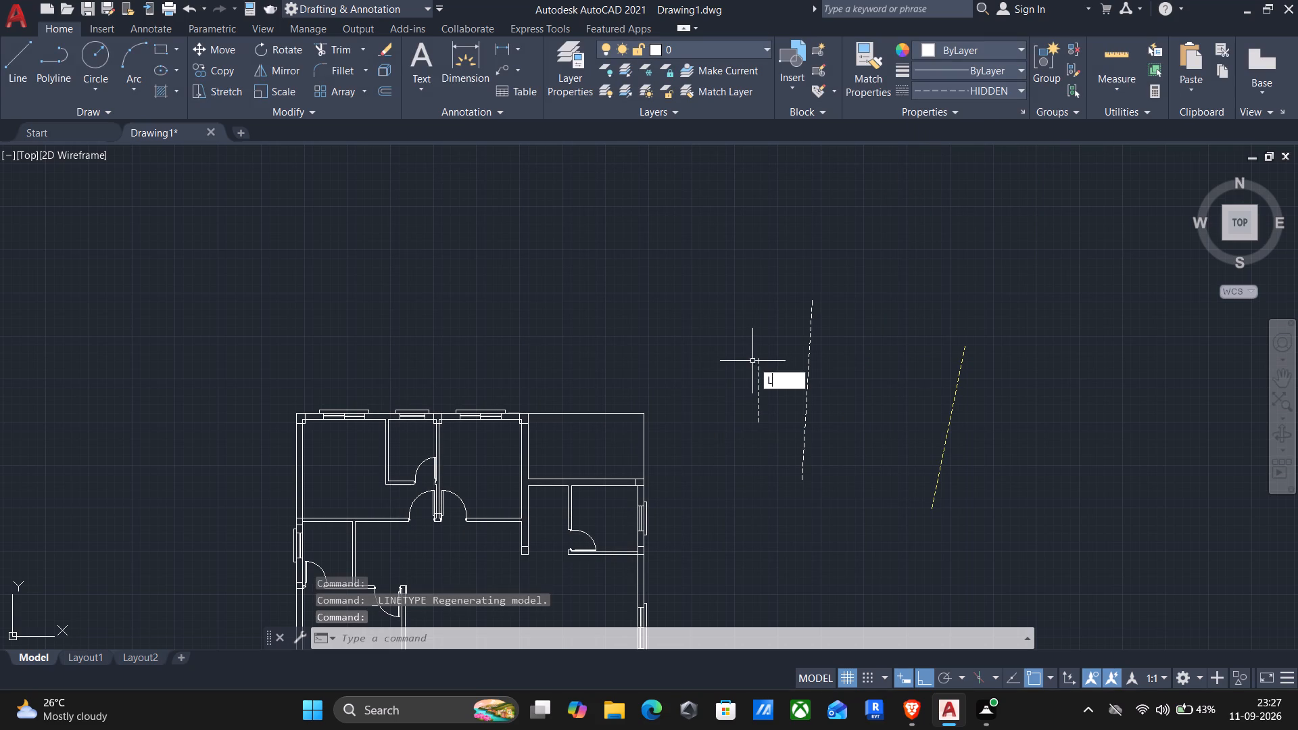
click(706, 230)
click(706, 356)
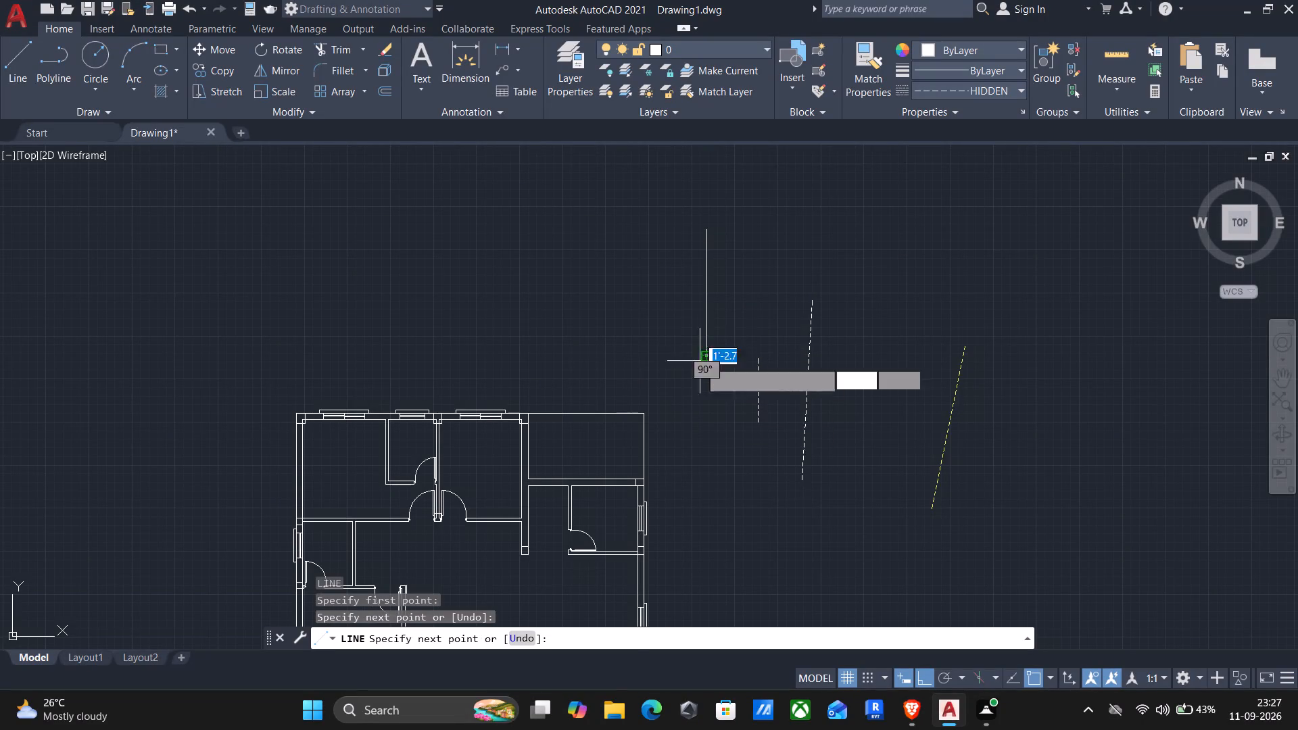
key(Return)
scroll(714, 293, up, 3)
scroll(714, 287, down, 3)
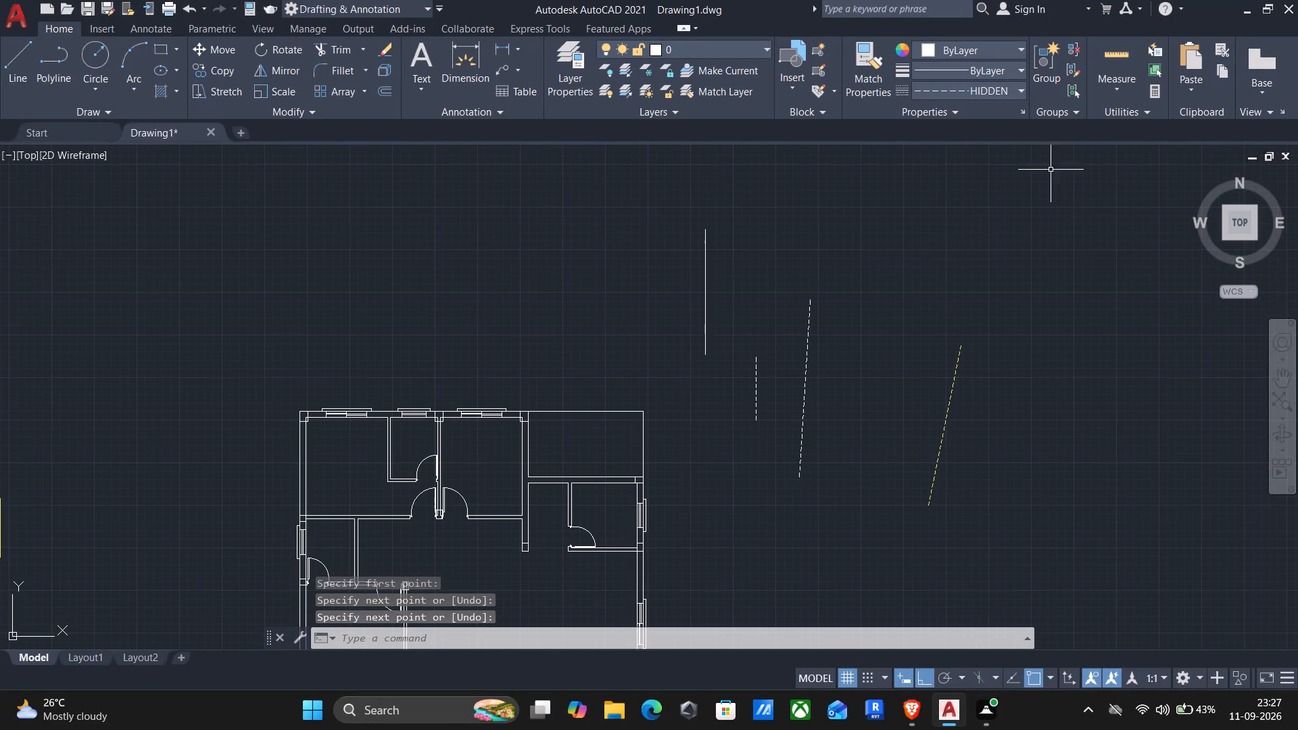
Select HIDDEN in the Linetype Manager and draw a vertical test line between the white and yellow slanted lines.
click(1009, 91)
click(938, 193)
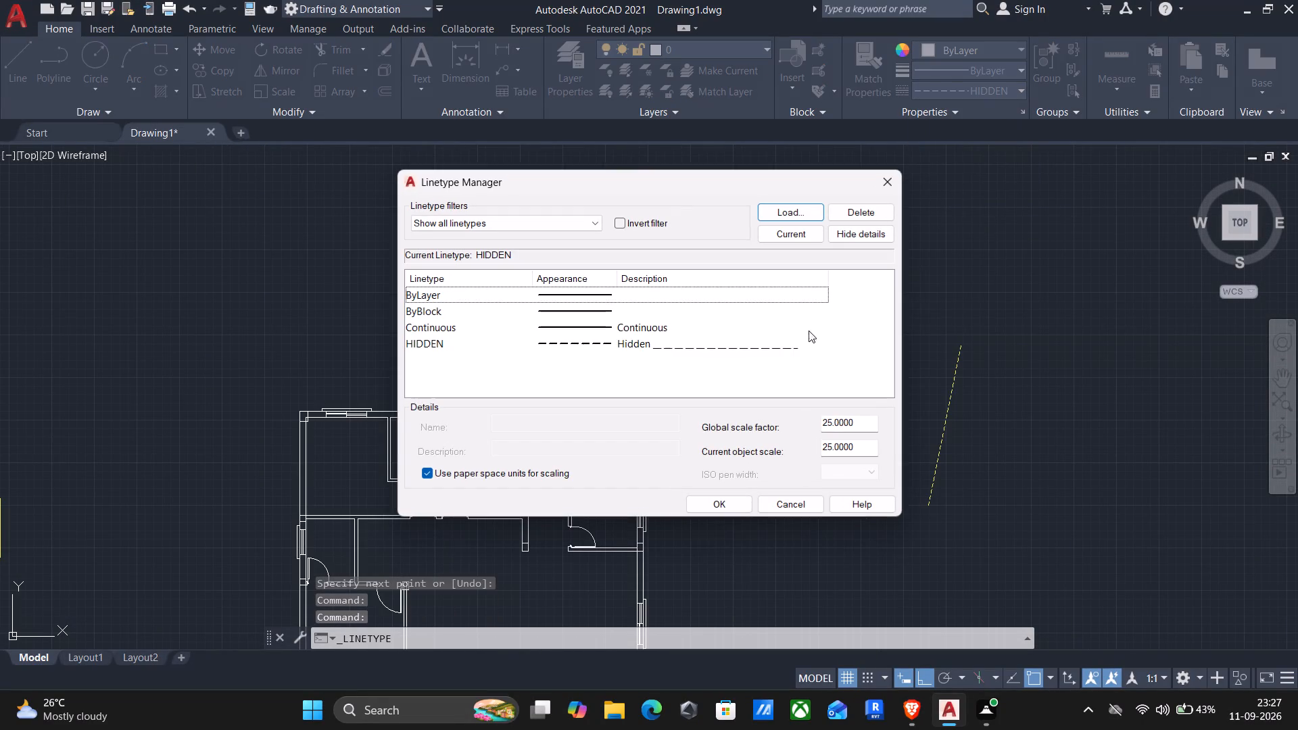
click(740, 350)
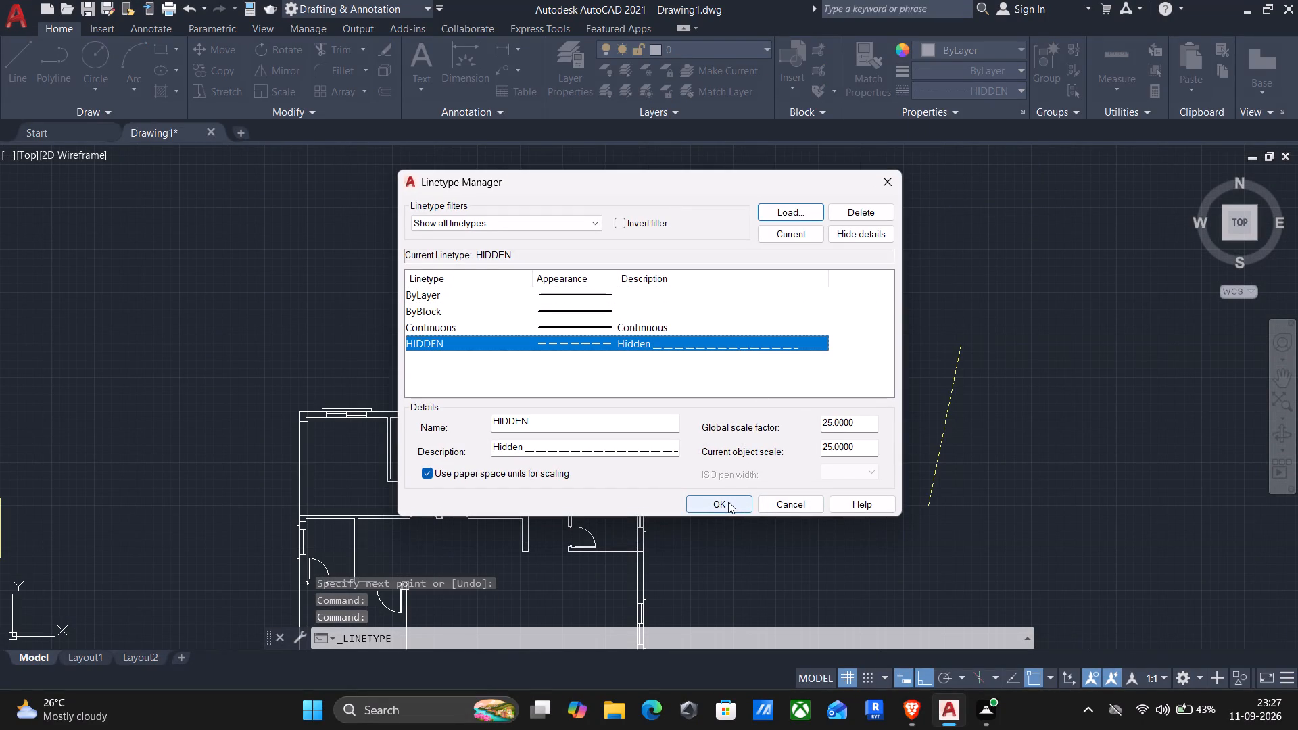
click(727, 502)
key(l)
key(Return)
click(852, 269)
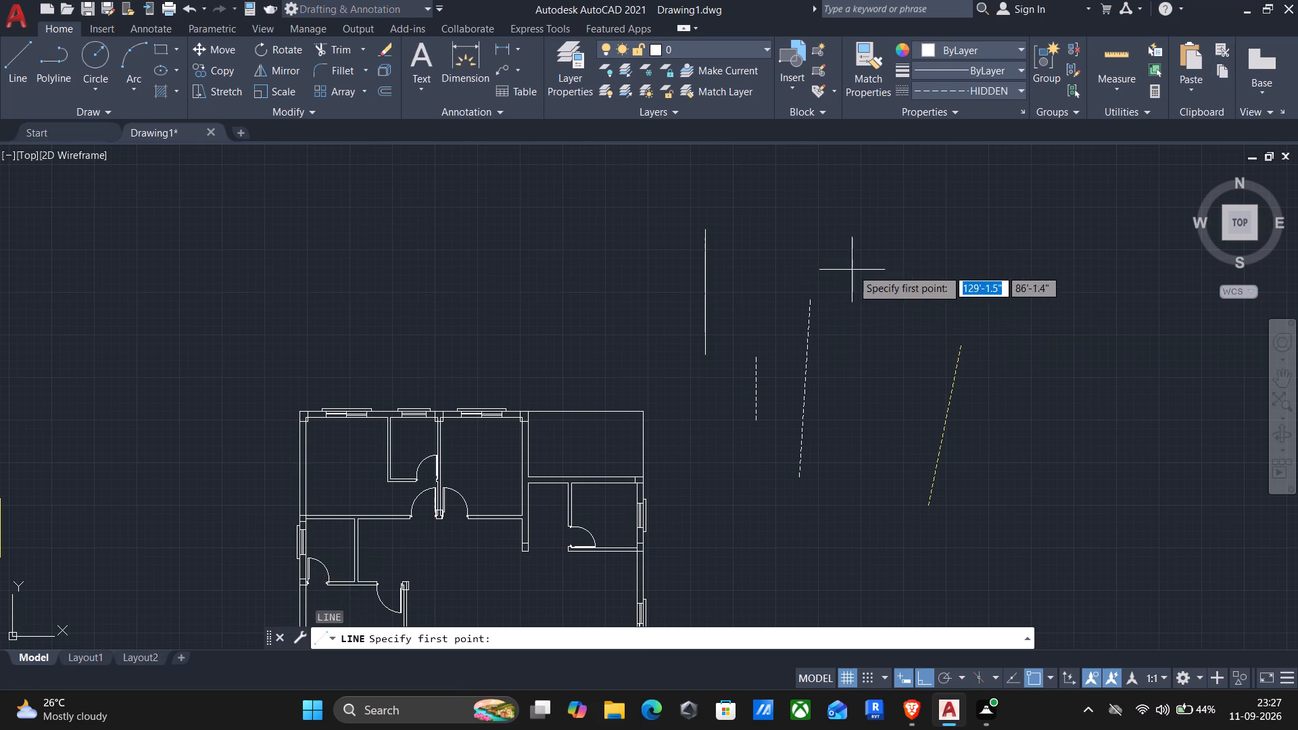
click(881, 418)
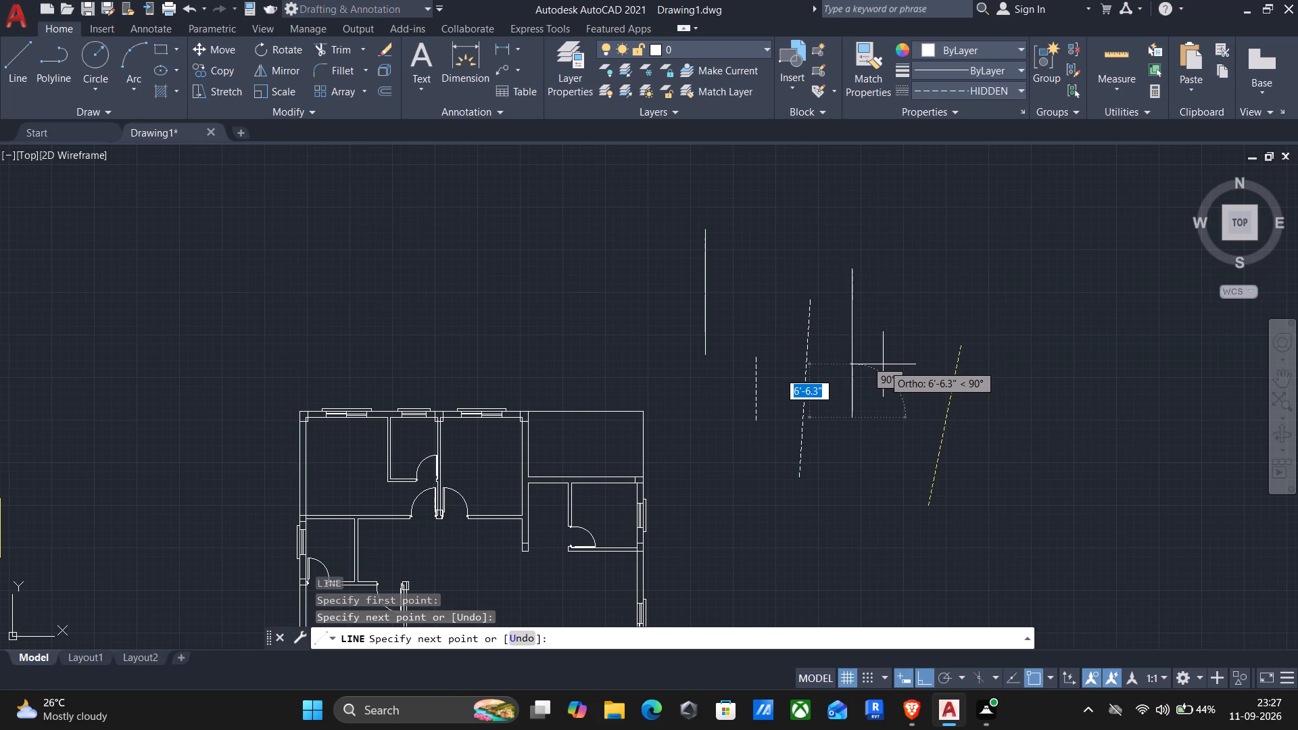
key(Return)
scroll(883, 364, up, 2)
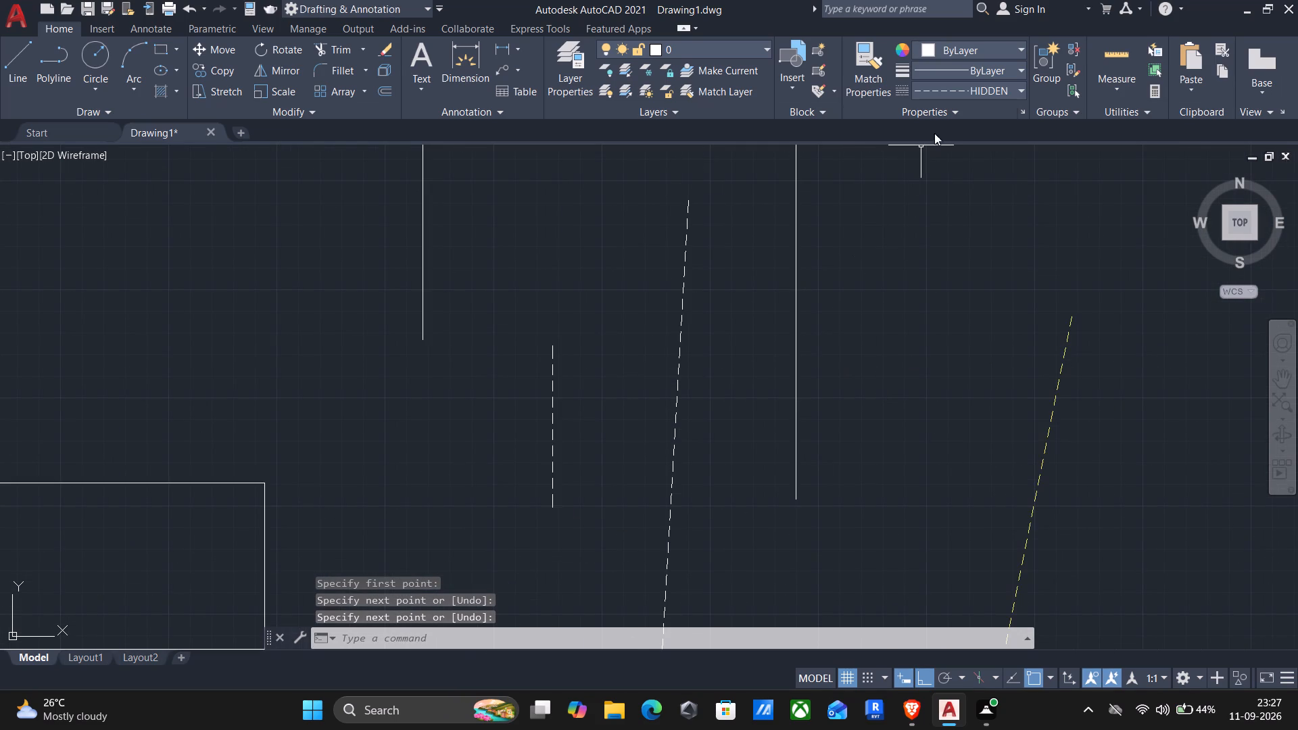
Choose HIDDEN as the current linetype again and draw a short vertical line just west of the yellow slanted line.
click(971, 95)
double_click(957, 175)
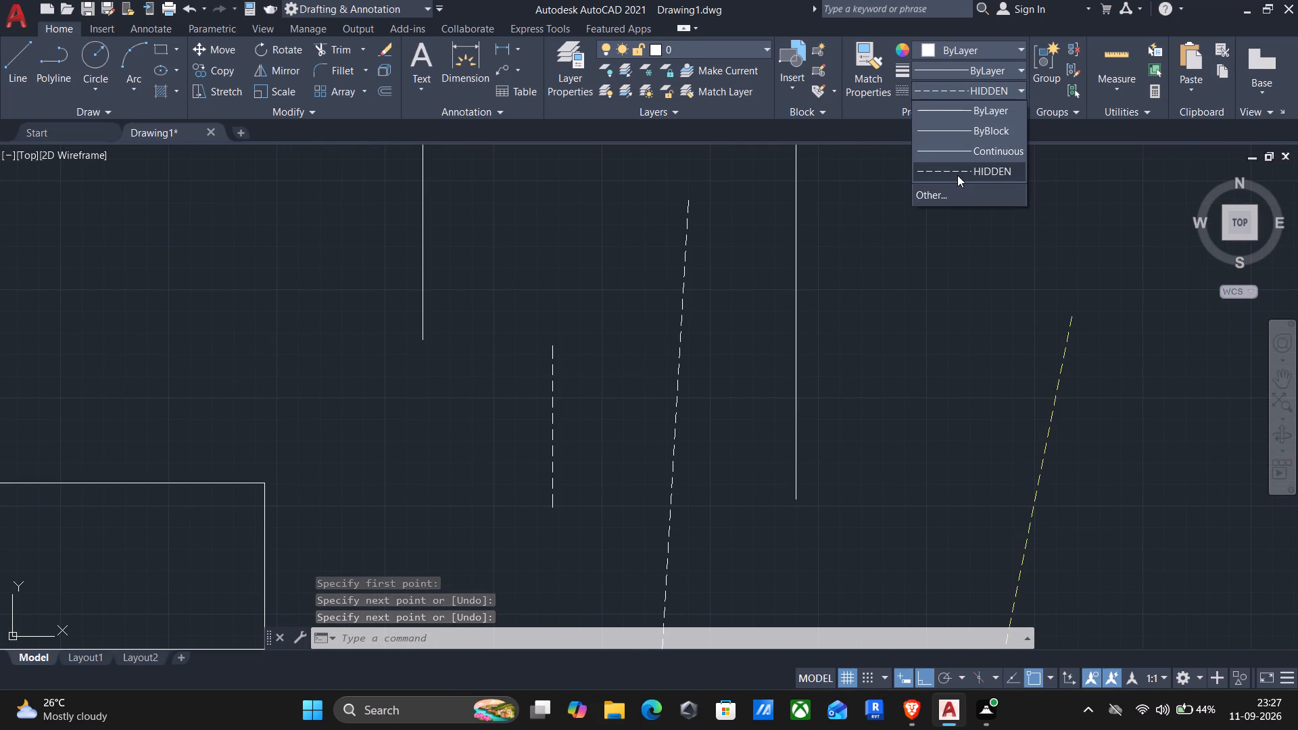
click(911, 287)
key(l)
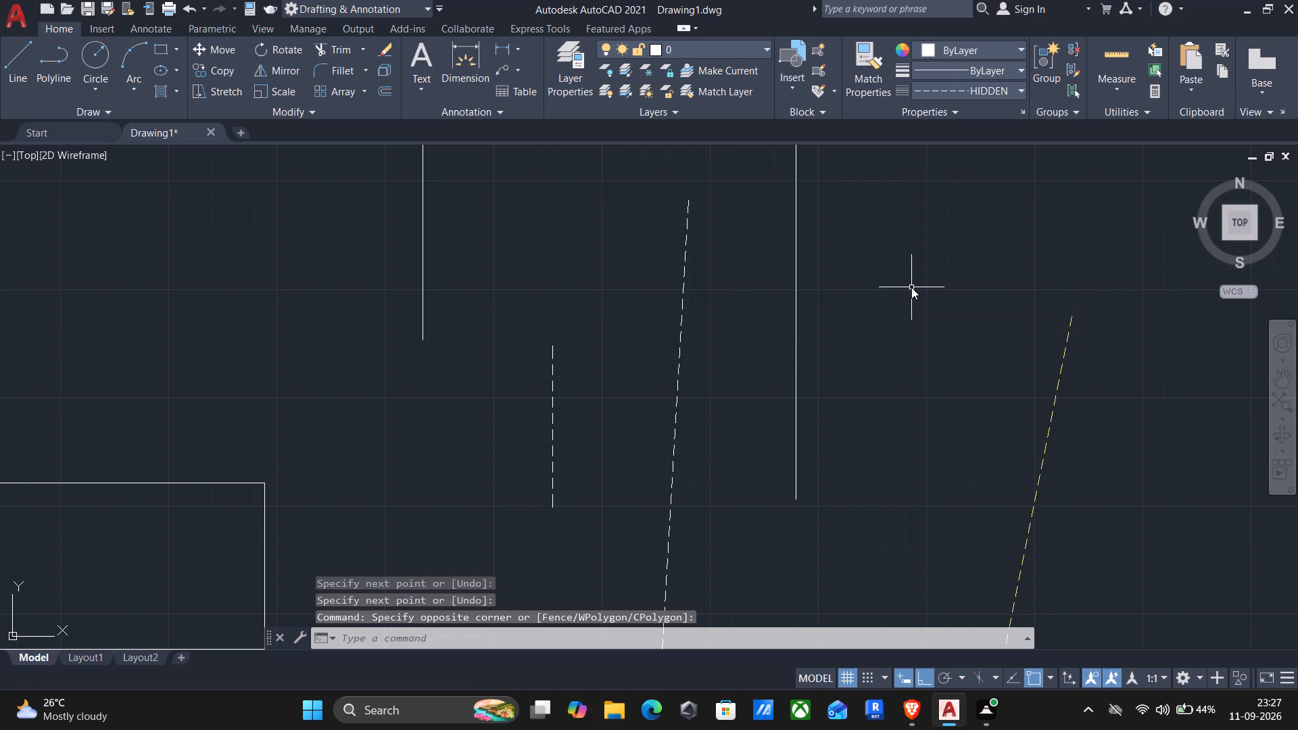
key(Return)
click(904, 283)
click(892, 395)
key(Return)
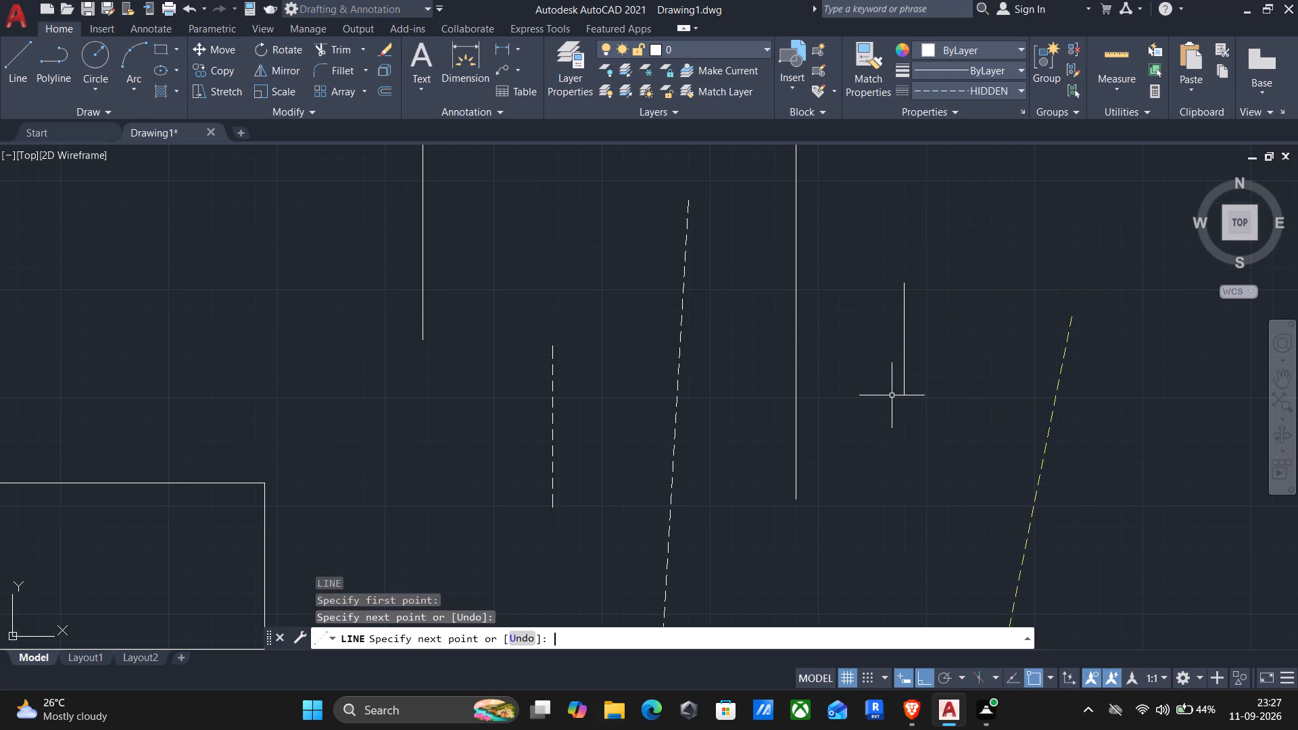
scroll(892, 395, down, 2)
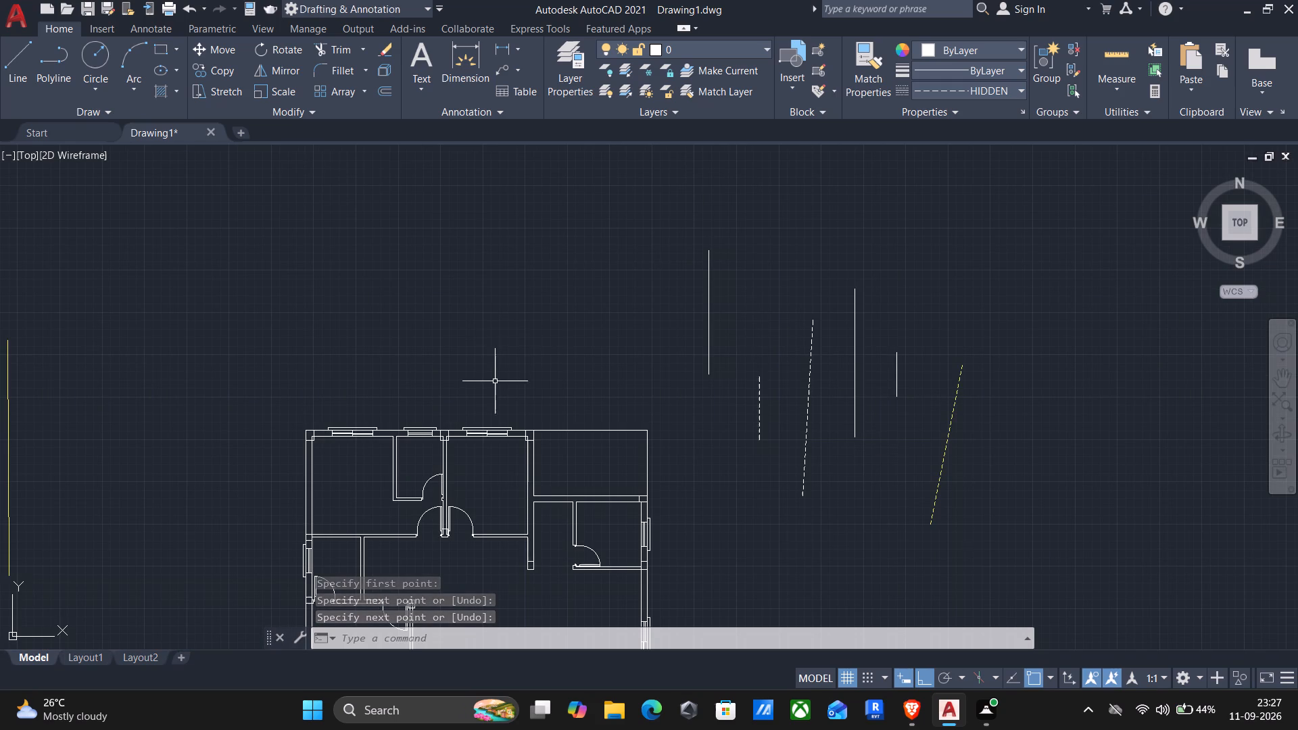
Match the red slanted line's properties onto the three columns along the plan's north wall with MATCHPROP.
scroll(495, 368, down, 1)
middle_drag(498, 378, 552, 372)
text(match)
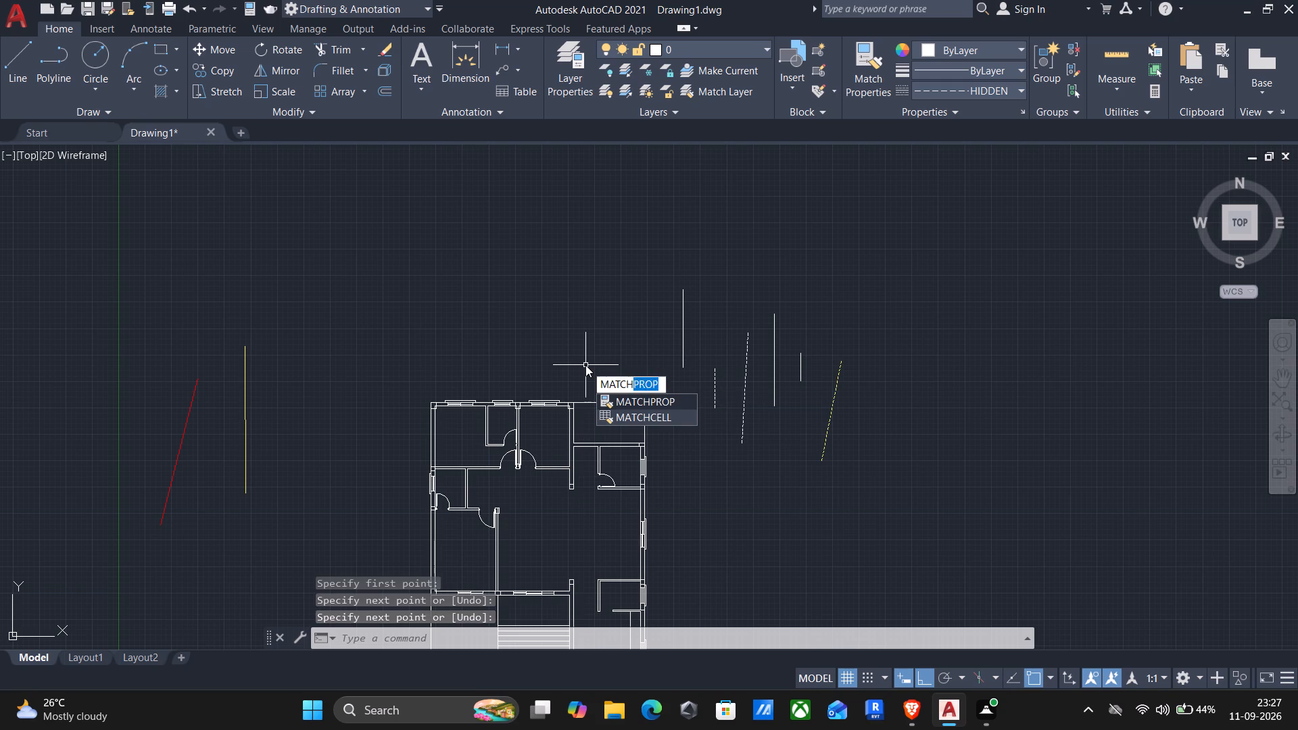
key(Return)
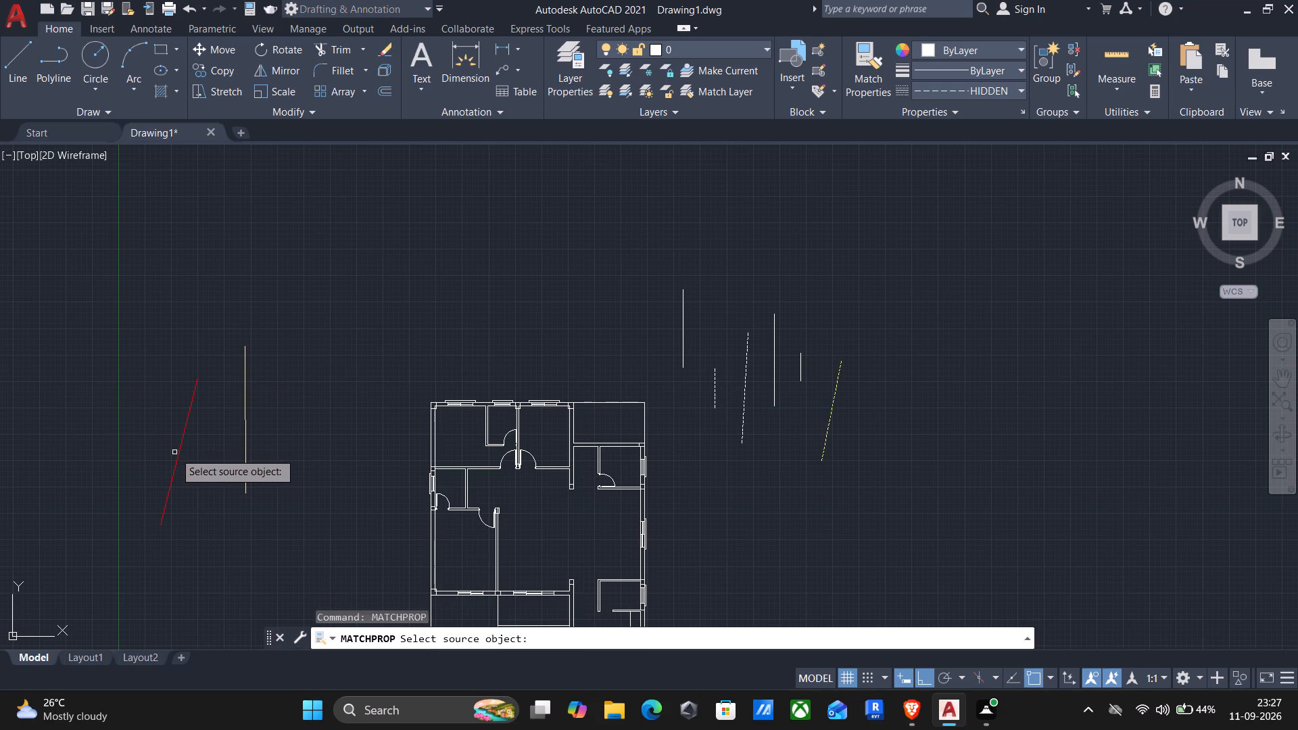
click(177, 453)
scroll(404, 401, up, 3)
click(468, 391)
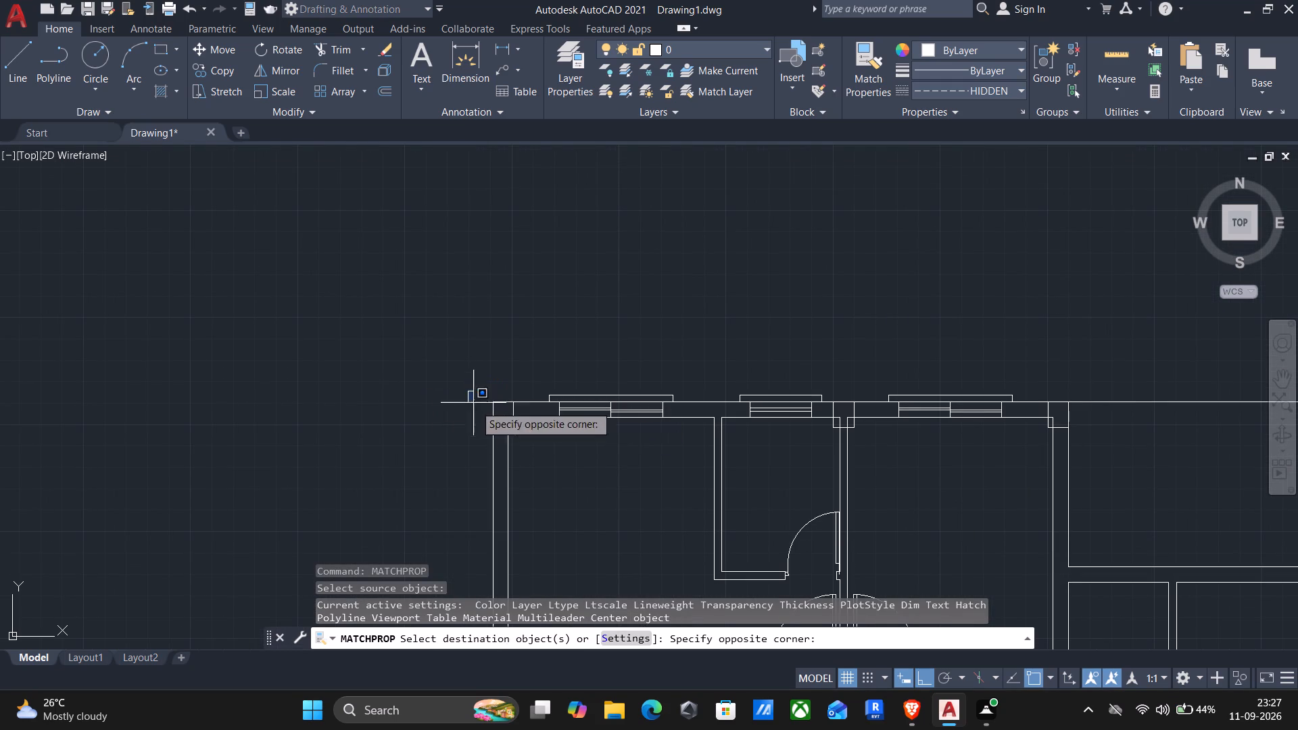
click(540, 452)
scroll(836, 409, up, 2)
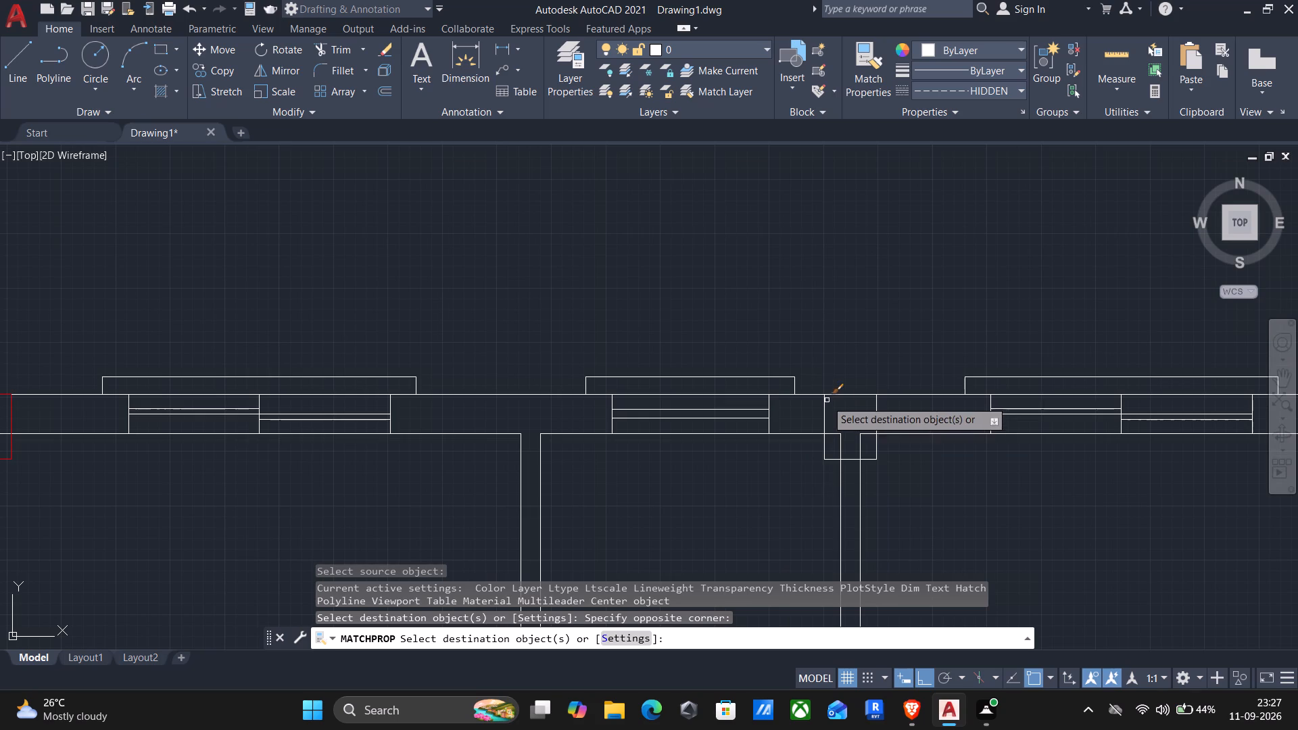
click(814, 381)
click(922, 480)
scroll(926, 482, down, 2)
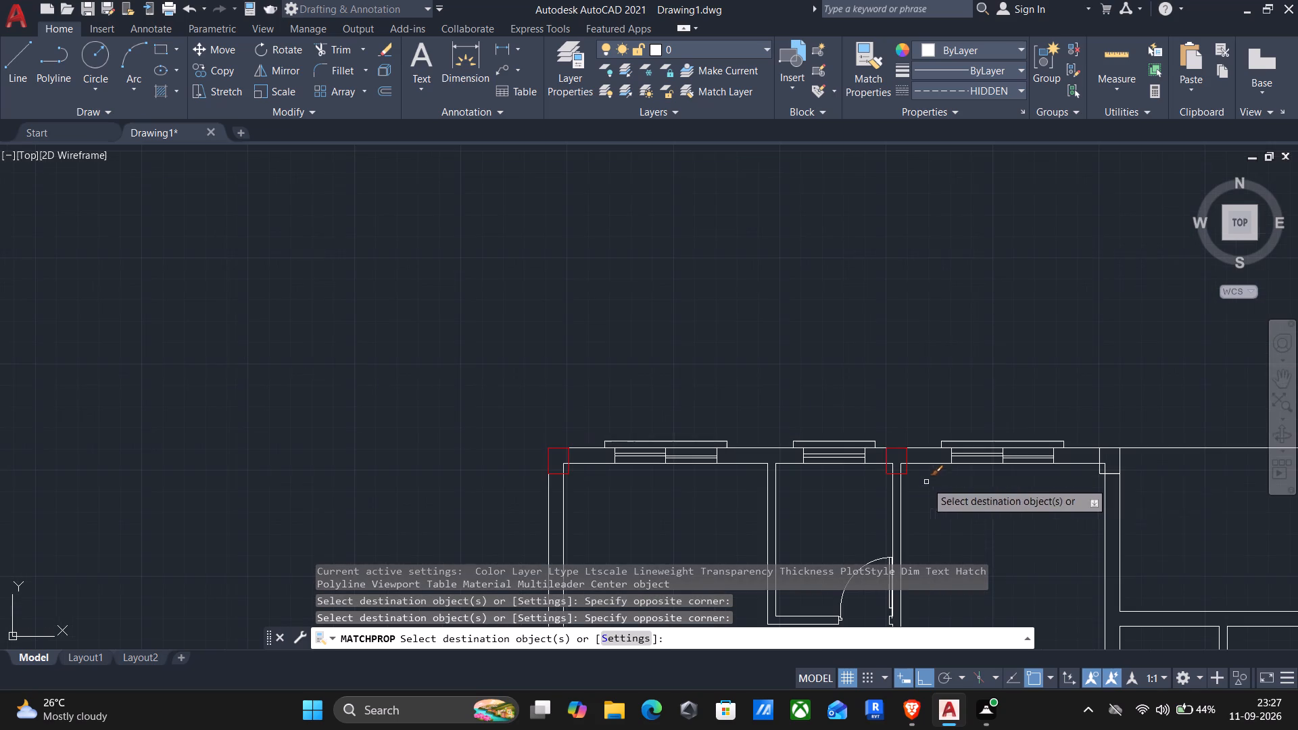
scroll(1087, 456, up, 1)
click(1086, 427)
click(1198, 520)
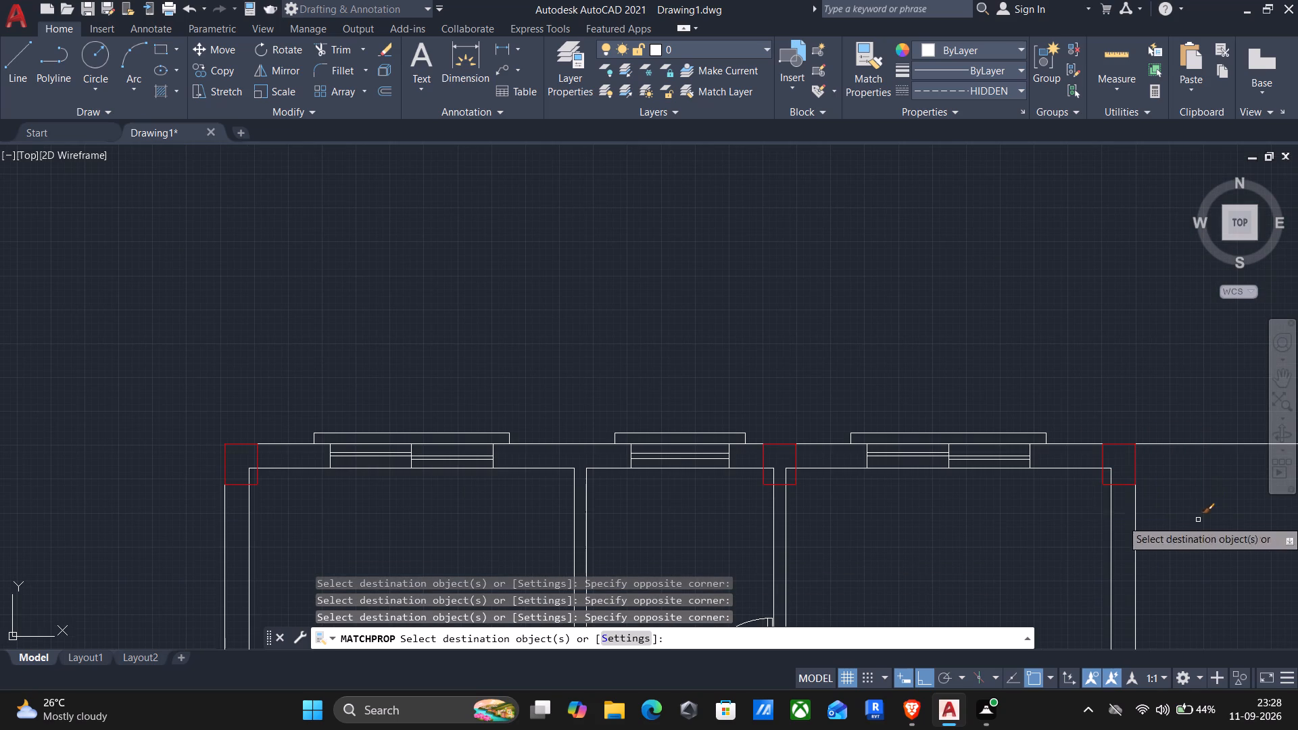
Apply the red line's matched properties to the mid-west-wall column, the column between the two bedroom doors, and the wall-end column southeast of them.
middle_drag(612, 512, 686, 155)
scroll(464, 356, down, 1)
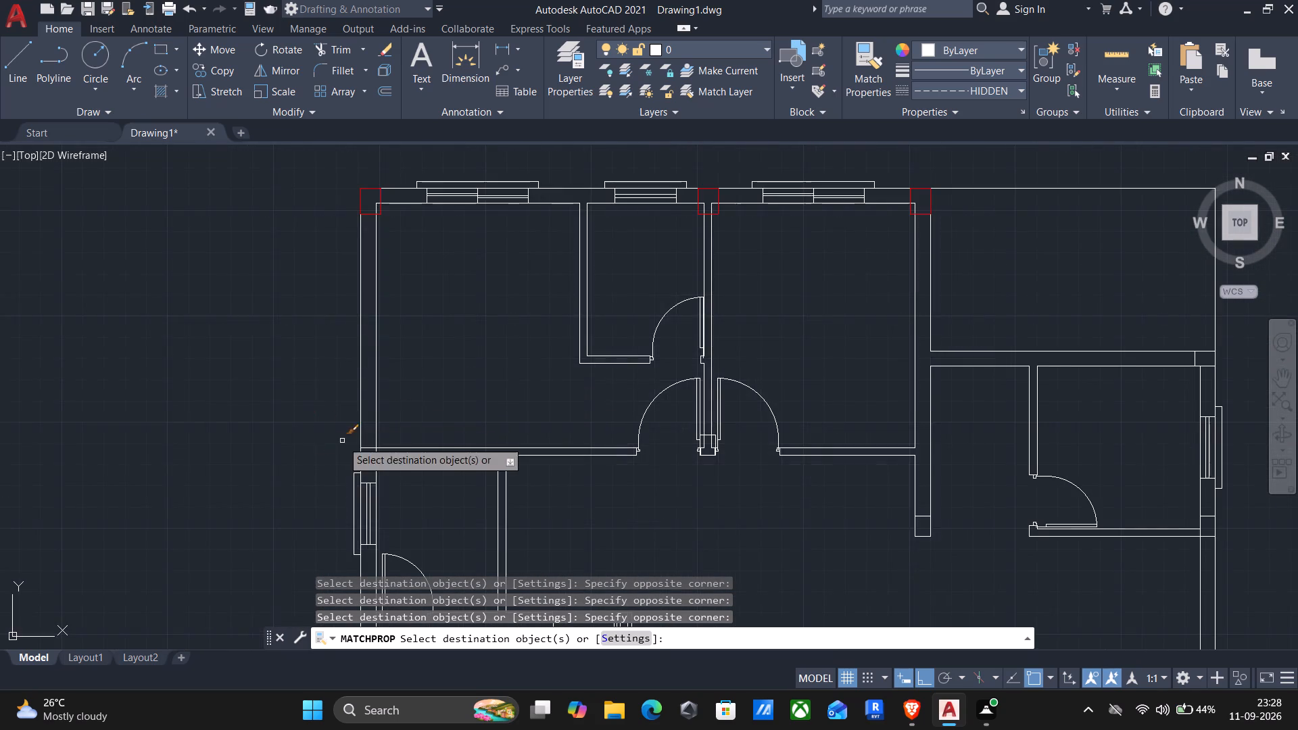
scroll(347, 444, up, 1)
click(339, 430)
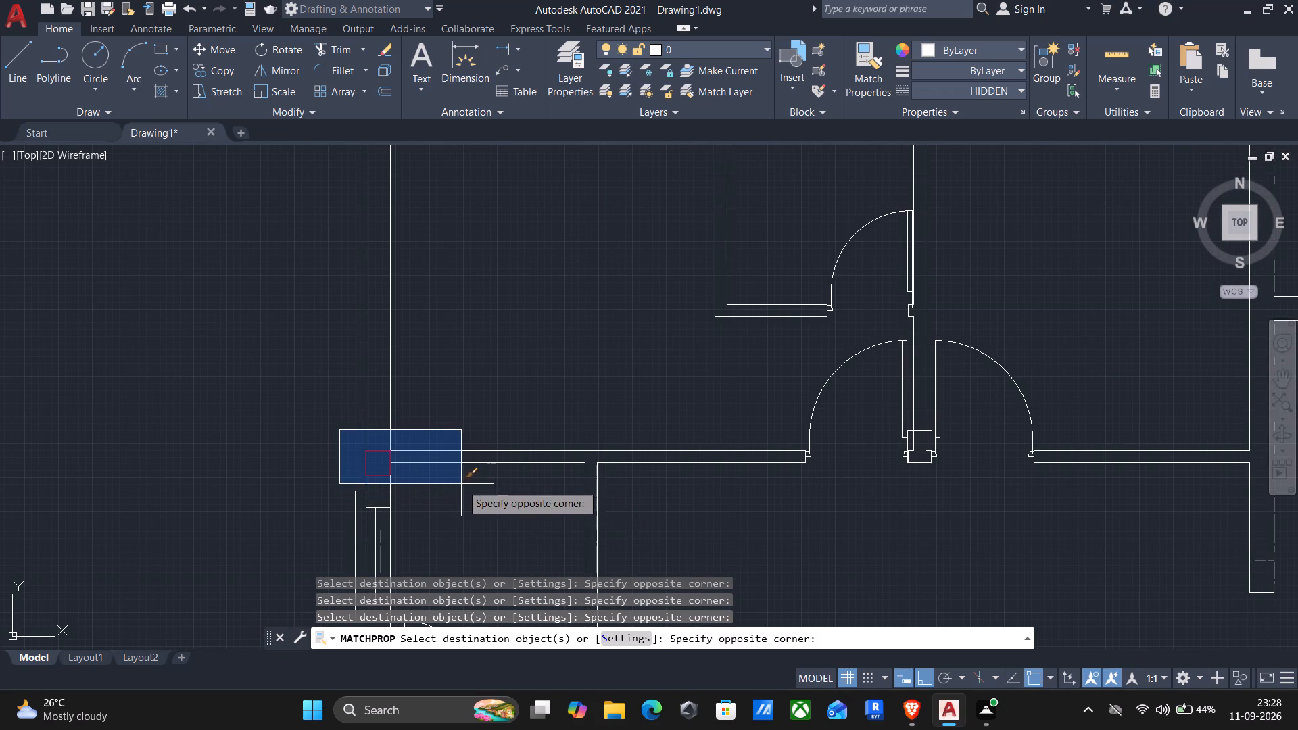
click(450, 484)
scroll(929, 443, up, 2)
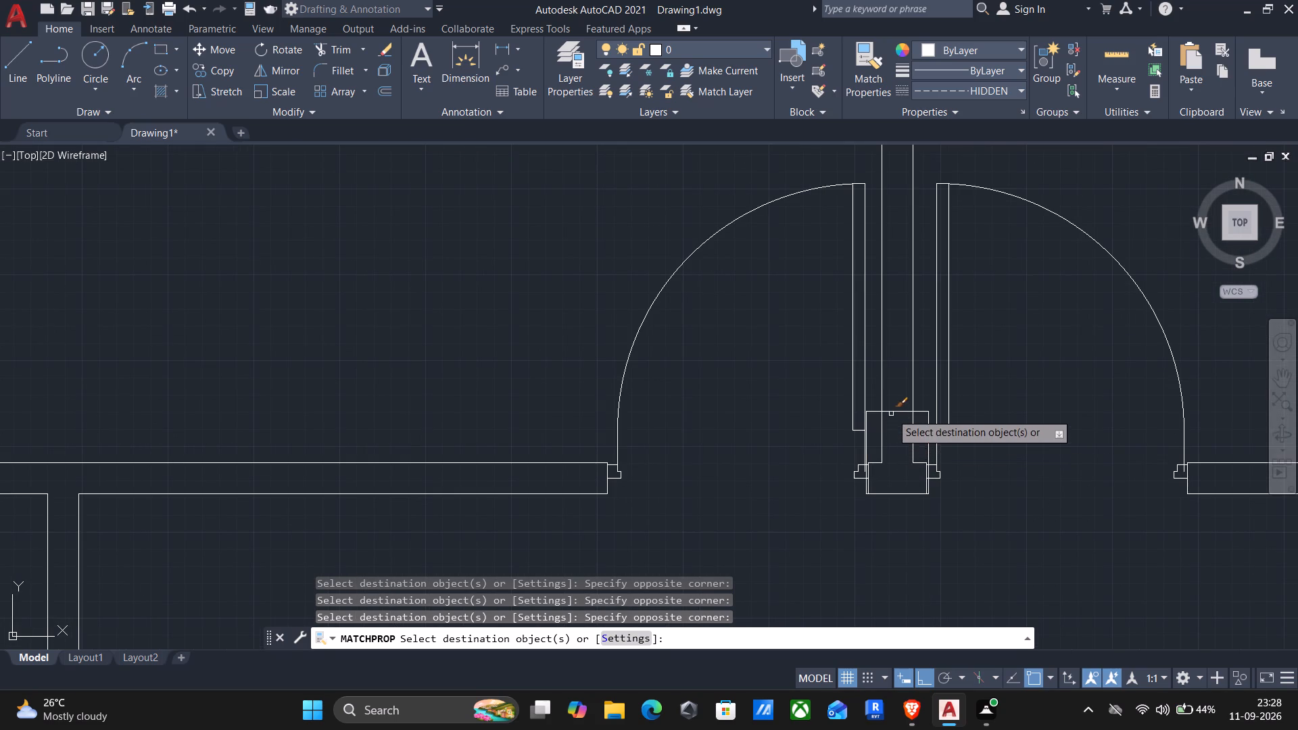
click(891, 412)
scroll(908, 443, down, 2)
middle_drag(1009, 497, 999, 500)
middle_drag(981, 499, 566, 301)
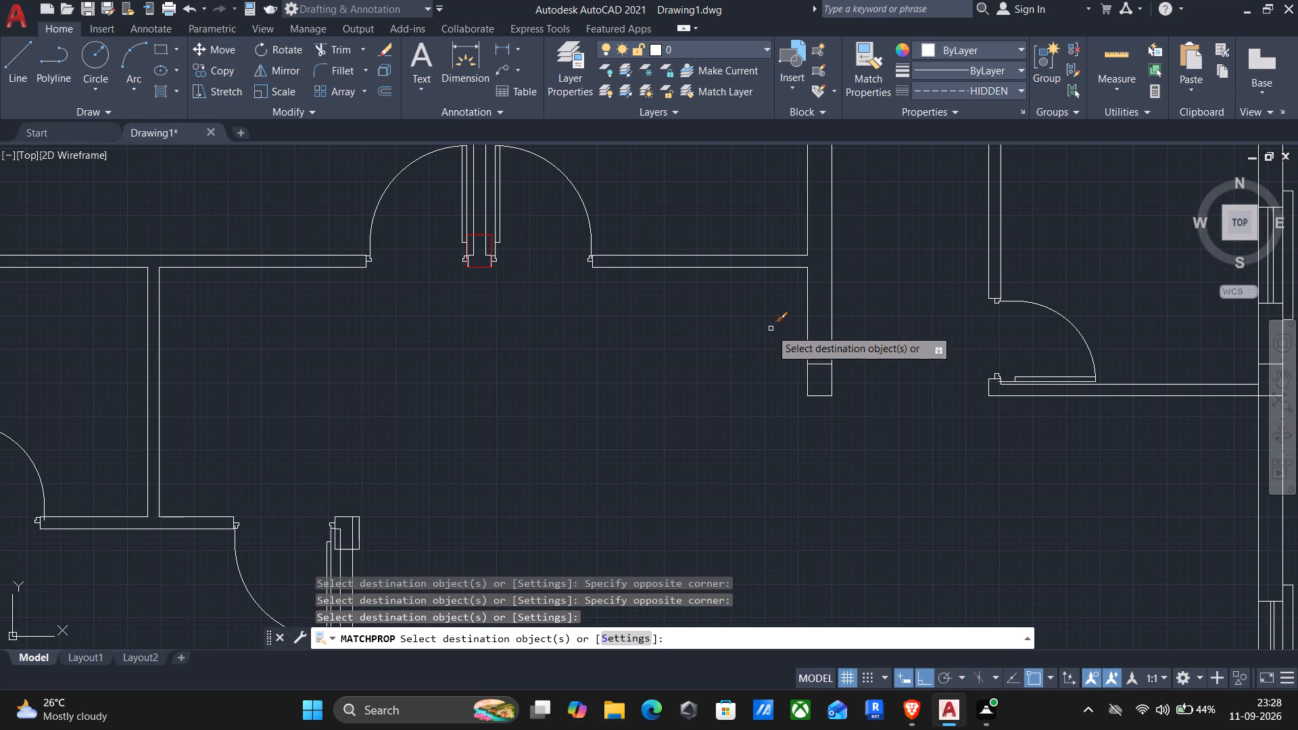
click(771, 331)
click(863, 433)
Match the red properties onto the two east-wall columns at the northeast and southeast corners of the upper east room.
scroll(1003, 405, down, 2)
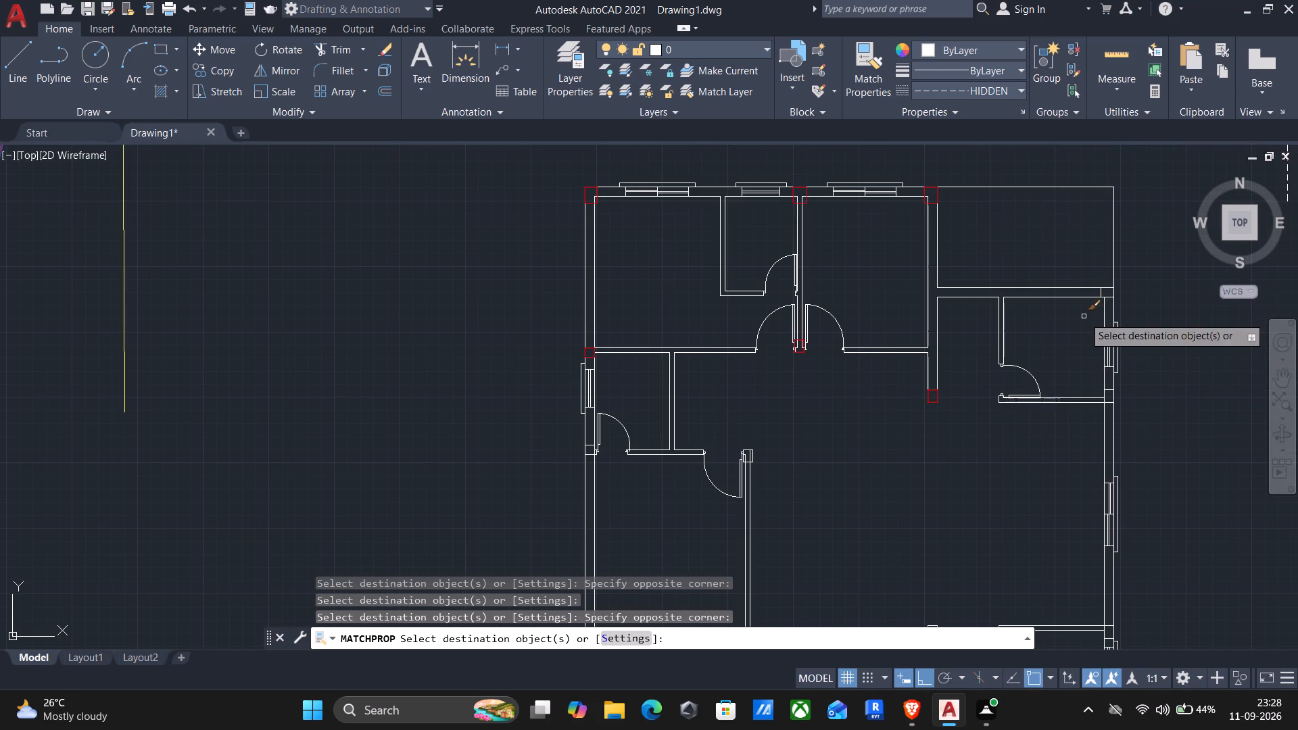
click(1079, 275)
click(1154, 312)
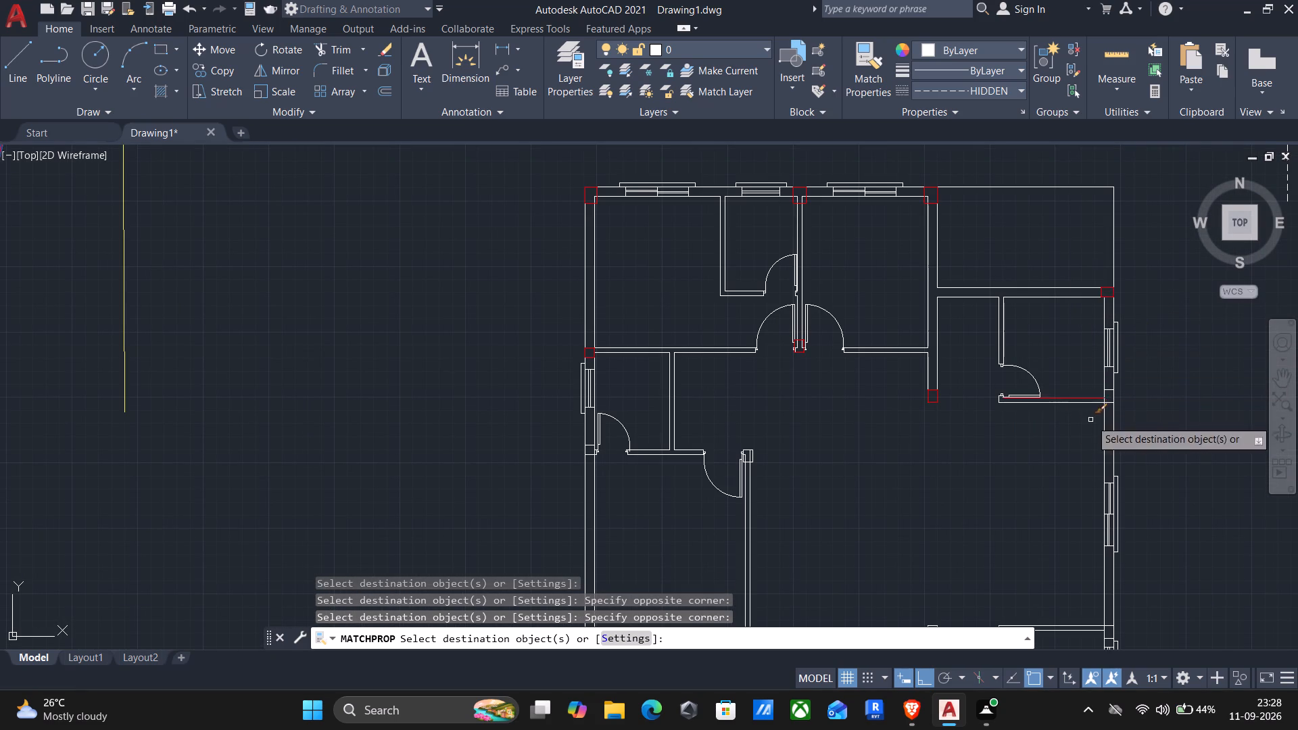
scroll(1113, 385, up, 2)
drag(1043, 385, 1047, 391)
click(1157, 449)
Match the red properties onto the west-wall column beside the lower bathroom door and the column by the southwest bedroom's door.
scroll(1097, 477, down, 2)
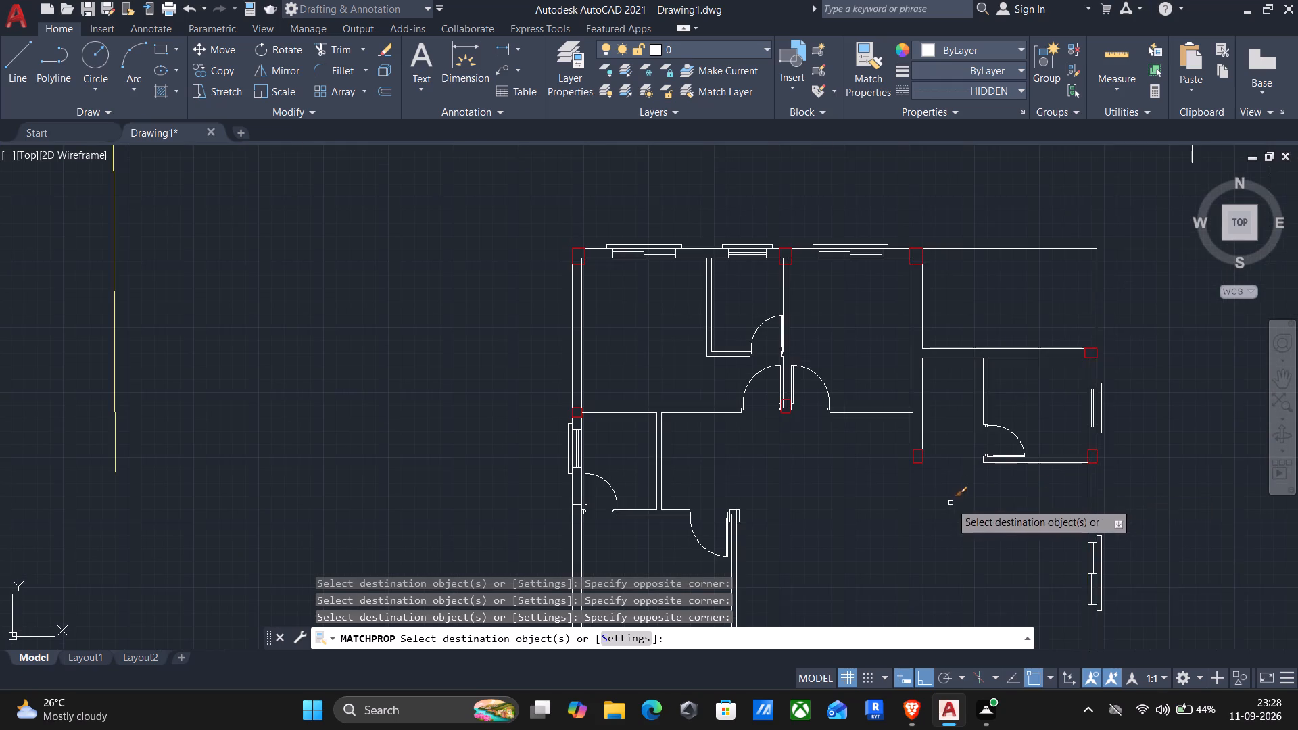
middle_drag(951, 460, 997, 282)
scroll(634, 327, up, 2)
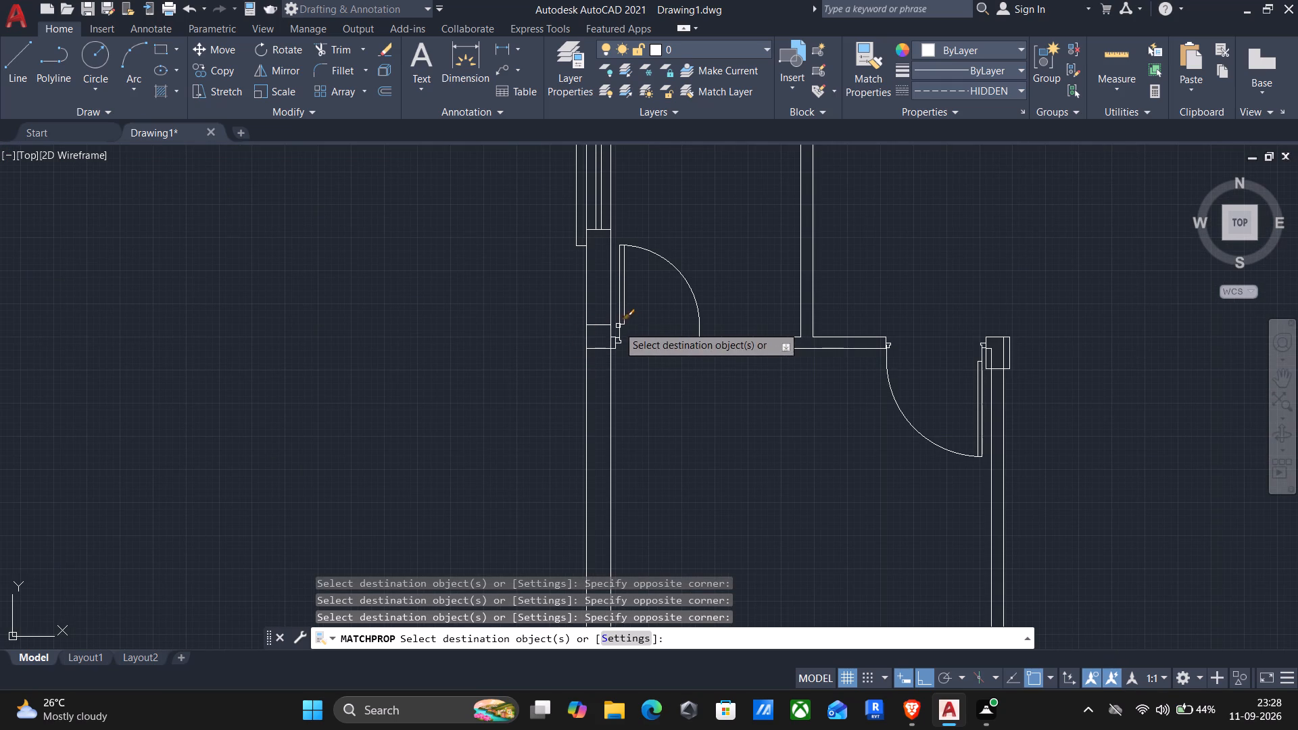
click(602, 333)
click(599, 318)
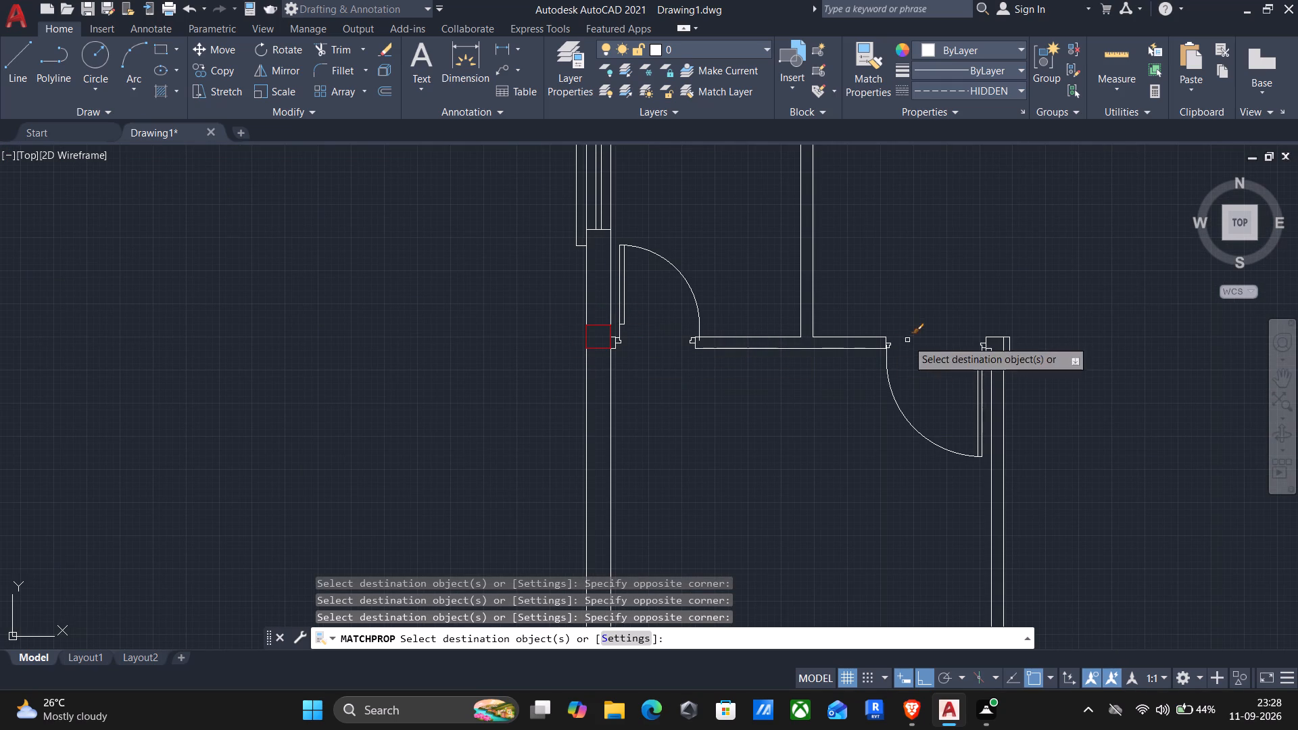
scroll(996, 343, up, 2)
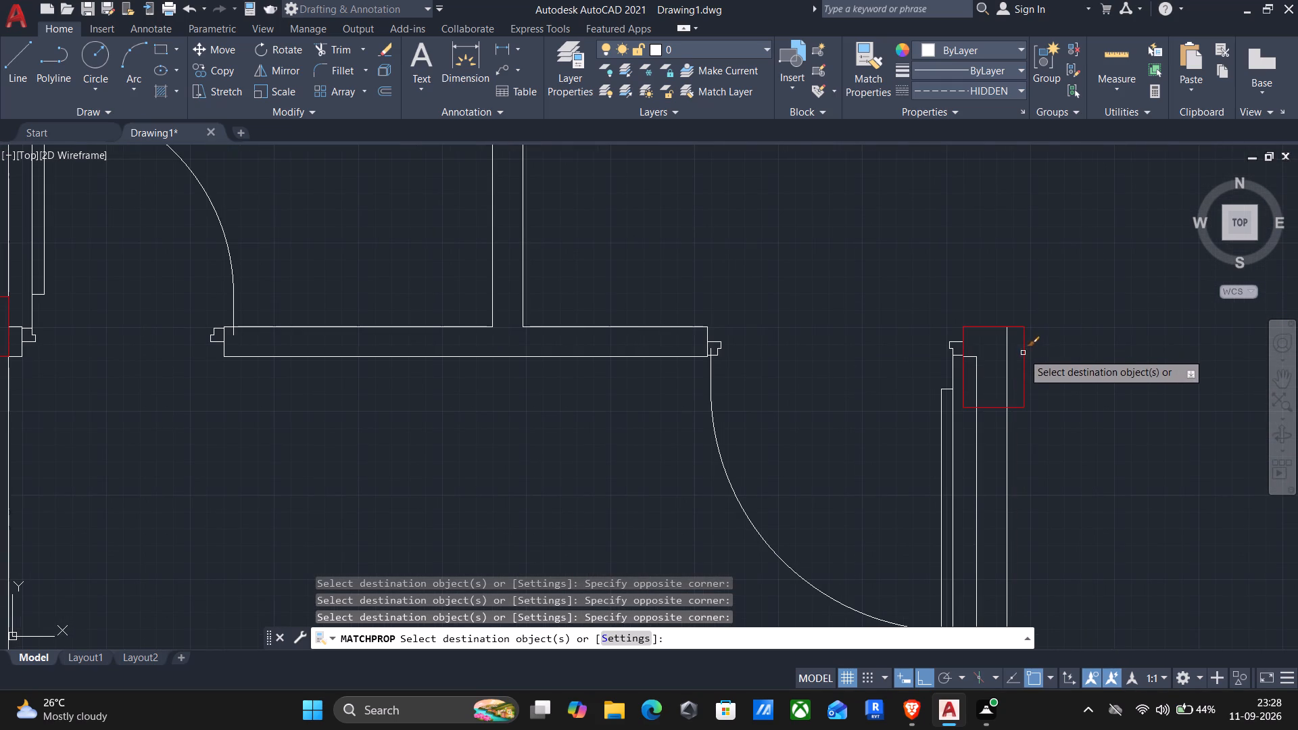
click(1022, 354)
Match the red properties onto the two columns at the southwest and southeast corners of the southwest bedroom.
scroll(1021, 354, down, 3)
middle_drag(857, 449, 875, 231)
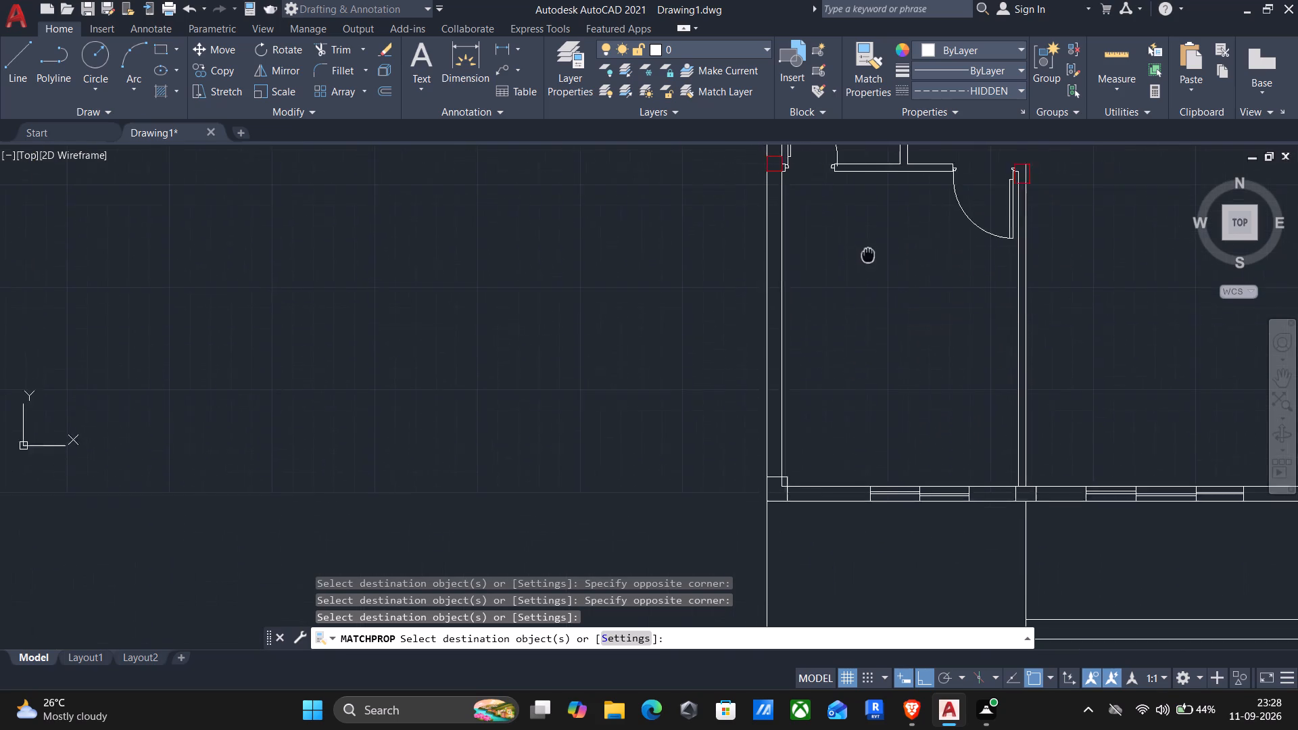
scroll(786, 445, up, 2)
click(777, 460)
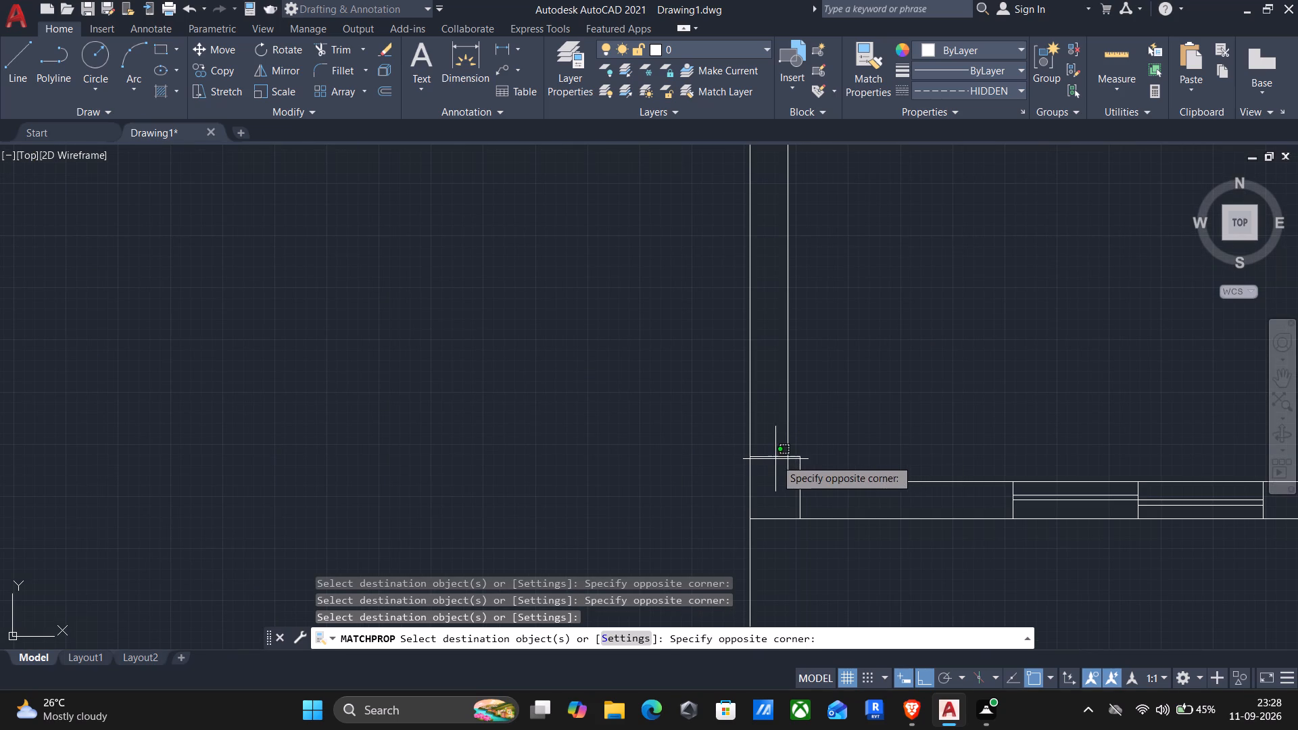
click(773, 454)
scroll(876, 491, down, 2)
middle_drag(900, 436, 894, 430)
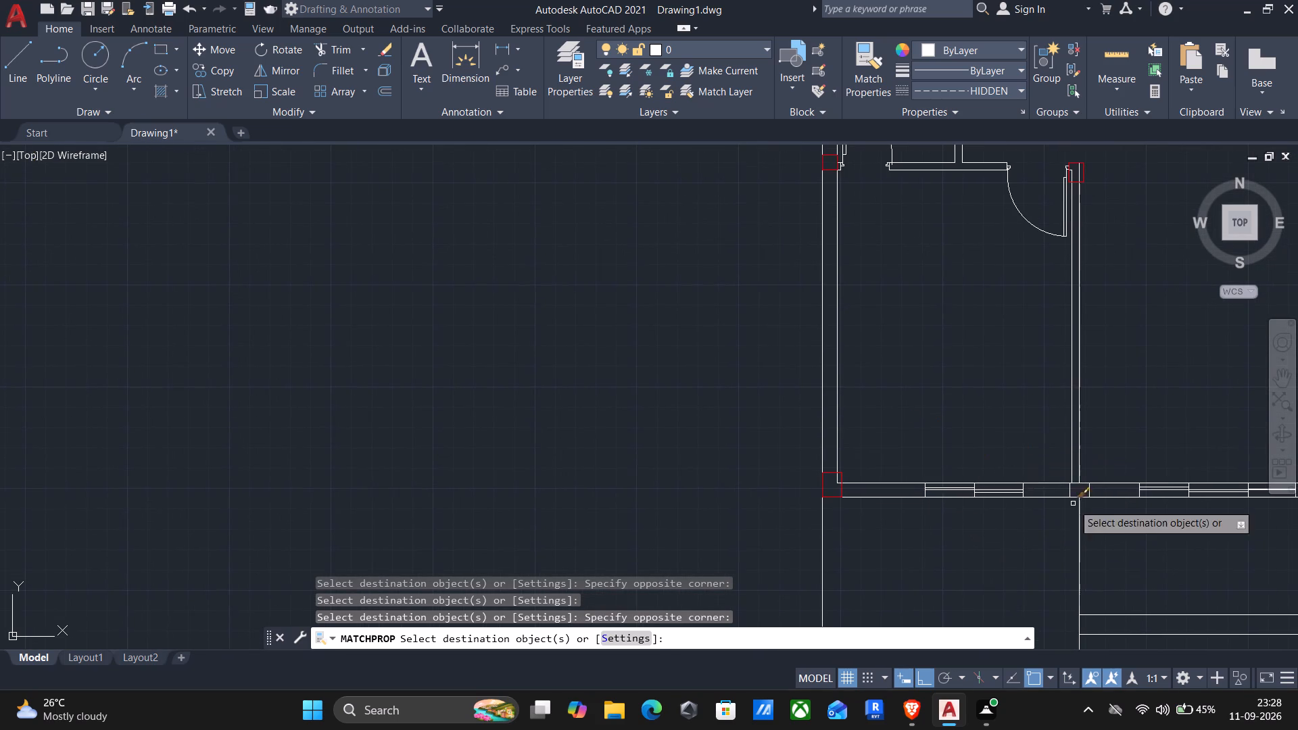
scroll(1098, 516, up, 3)
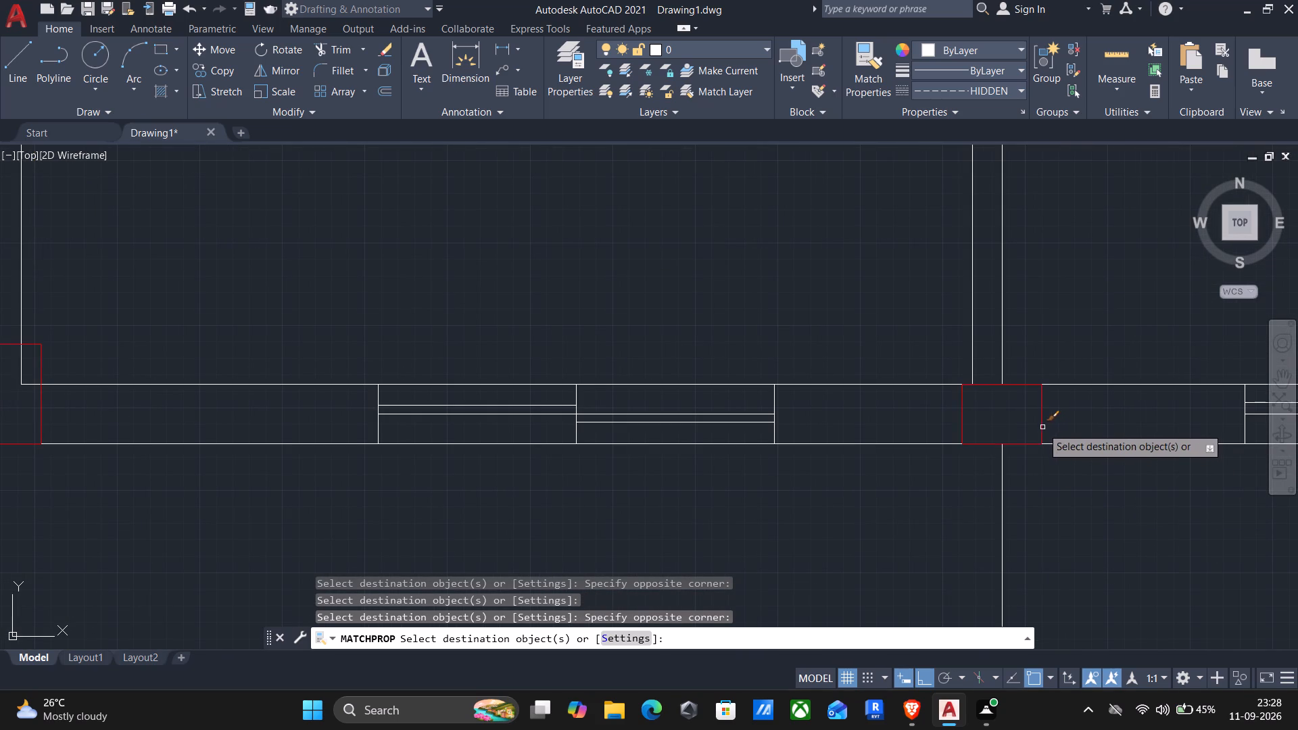
click(1040, 427)
Match the red properties onto the wall-end column northeast of the steps, both south porch corner columns, and the column southeast of the steps.
scroll(1040, 436, down, 2)
middle_drag(1090, 514, 596, 408)
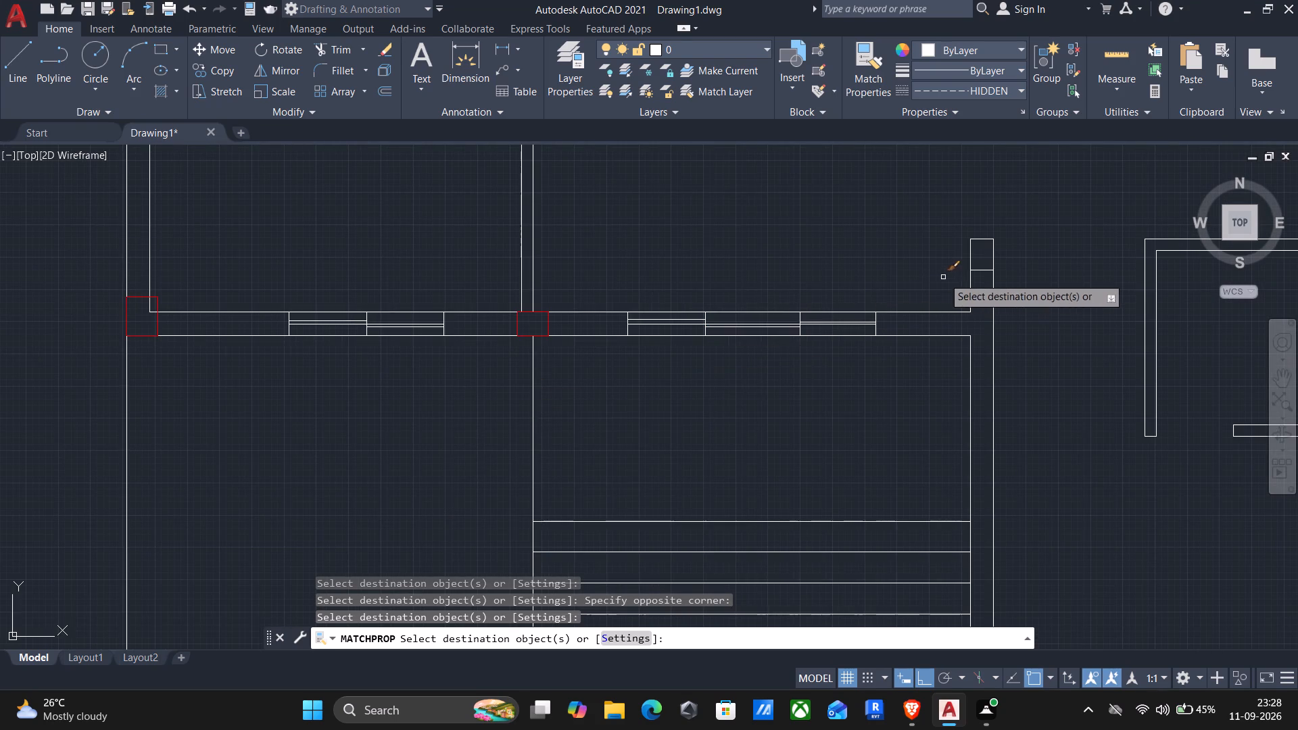
scroll(963, 268, up, 1)
click(978, 268)
scroll(977, 320, down, 2)
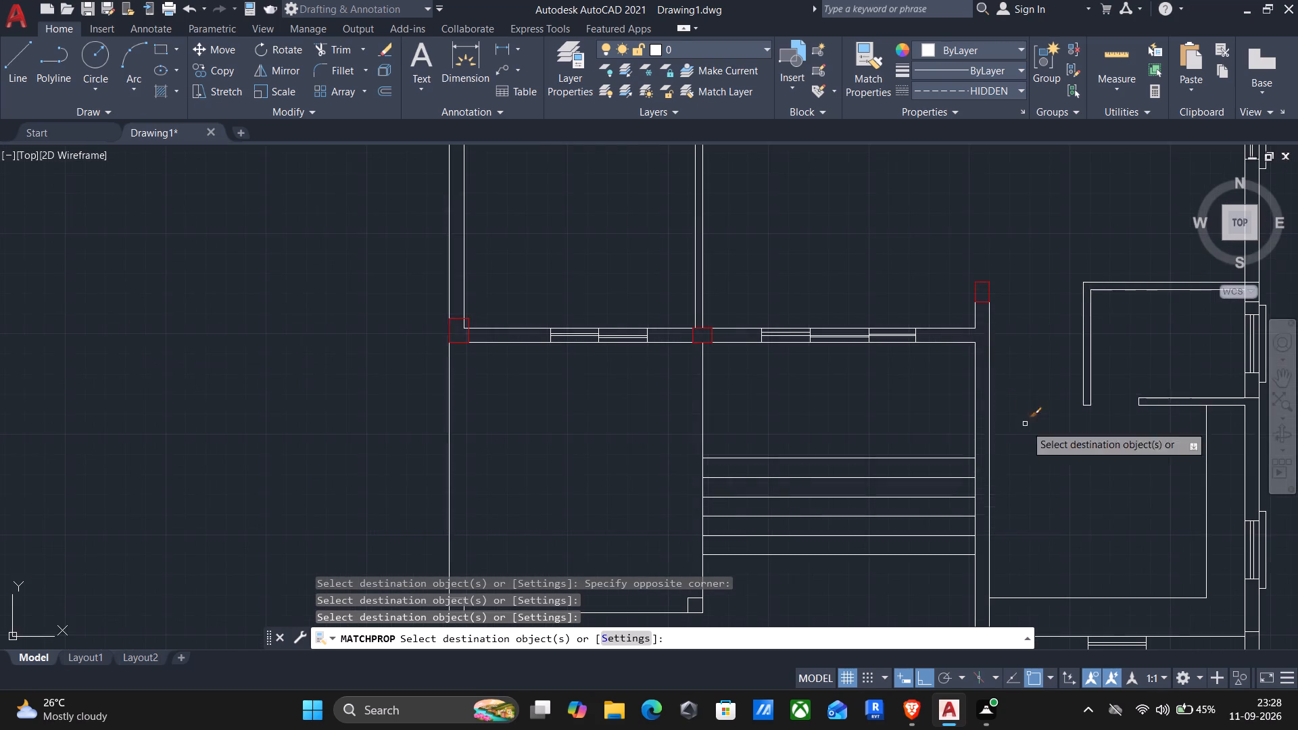
middle_drag(1023, 437, 981, 290)
scroll(626, 470, up, 1)
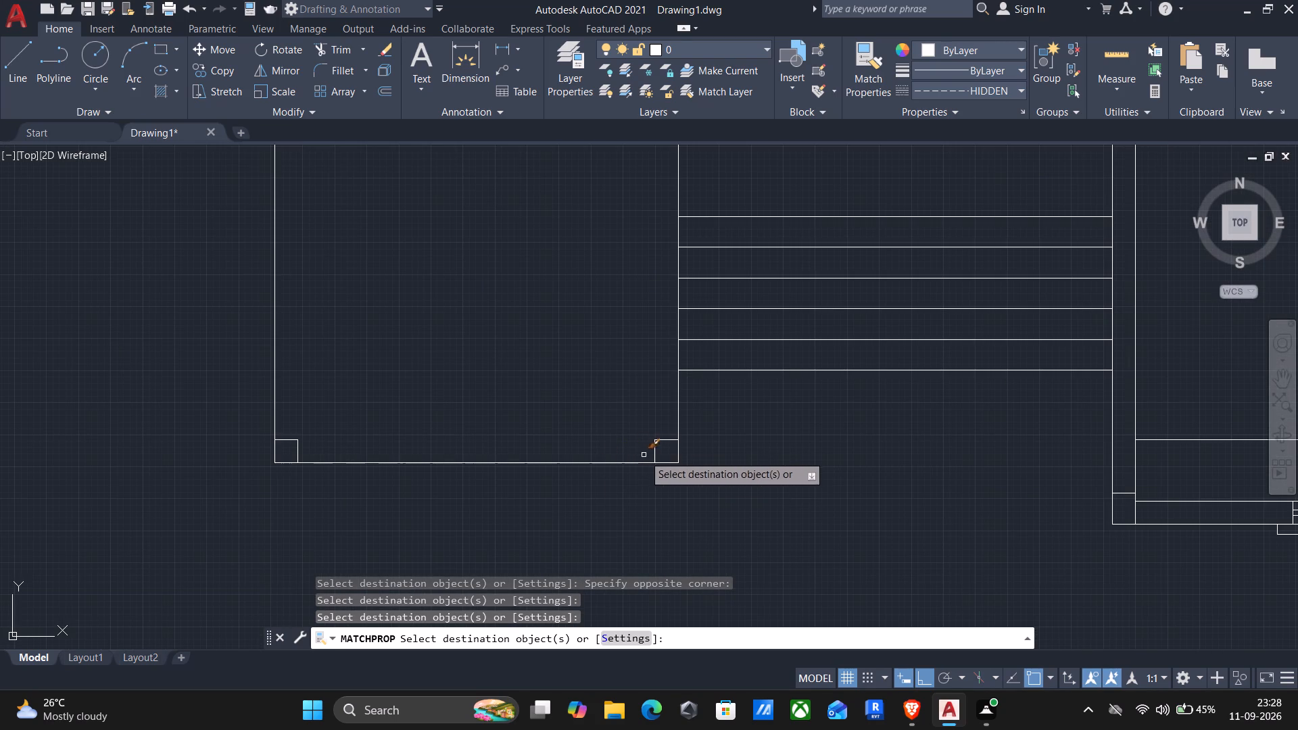
click(656, 447)
click(297, 445)
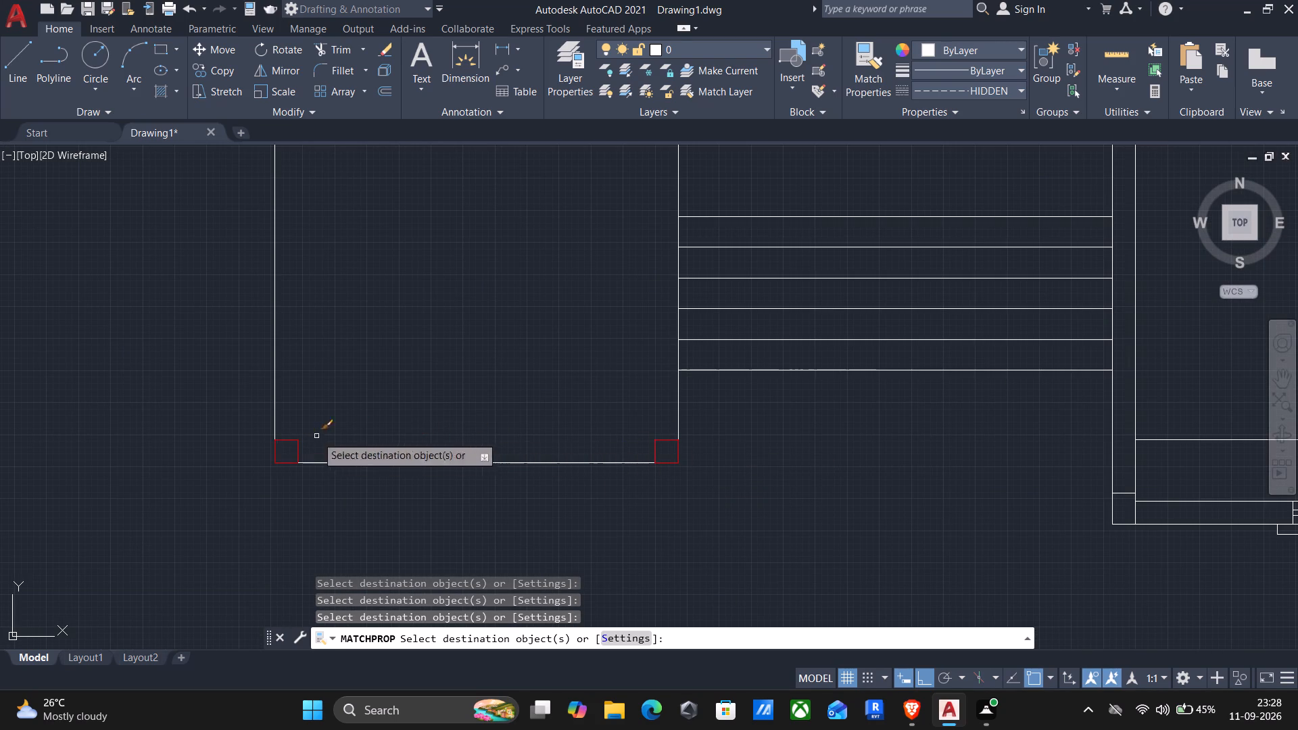
click(1117, 493)
Match the red properties onto the plan's southeast corner column and the east-wall column north of it, and finish the property matching.
scroll(1105, 501, down, 2)
middle_drag(1055, 531, 485, 424)
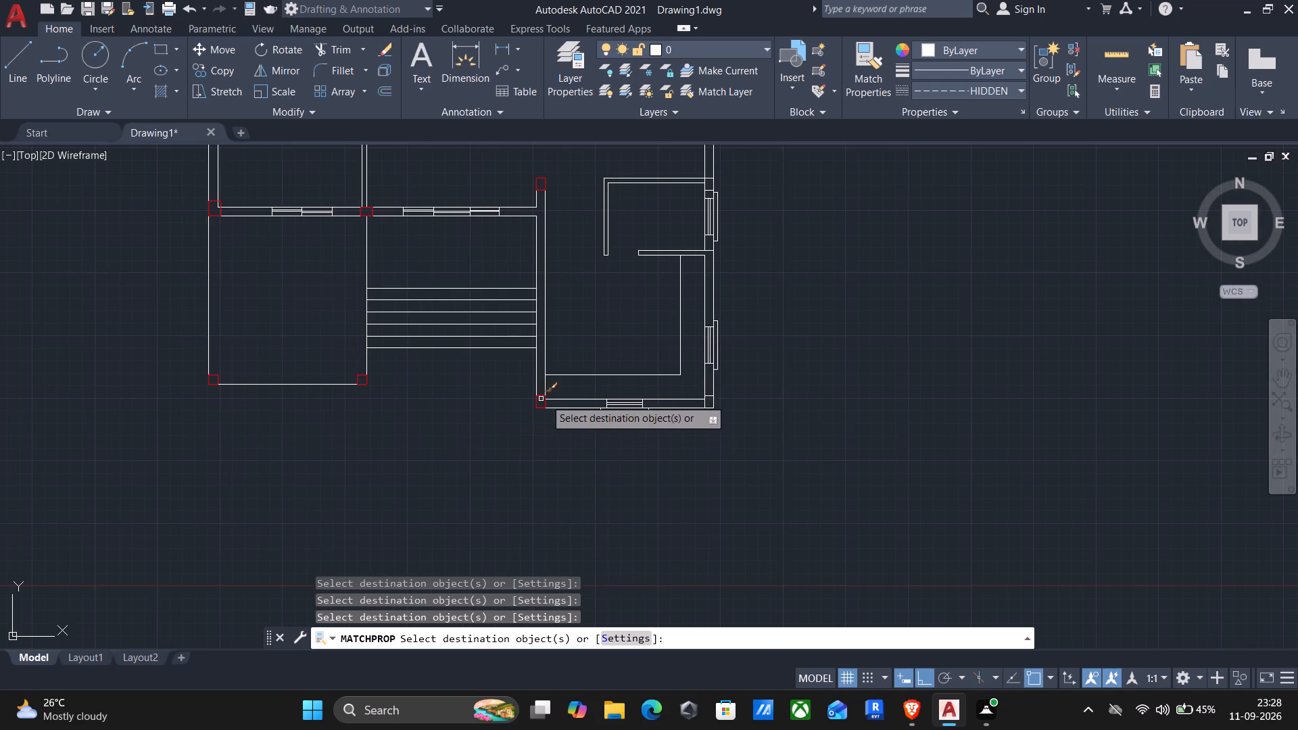
scroll(766, 404, up, 3)
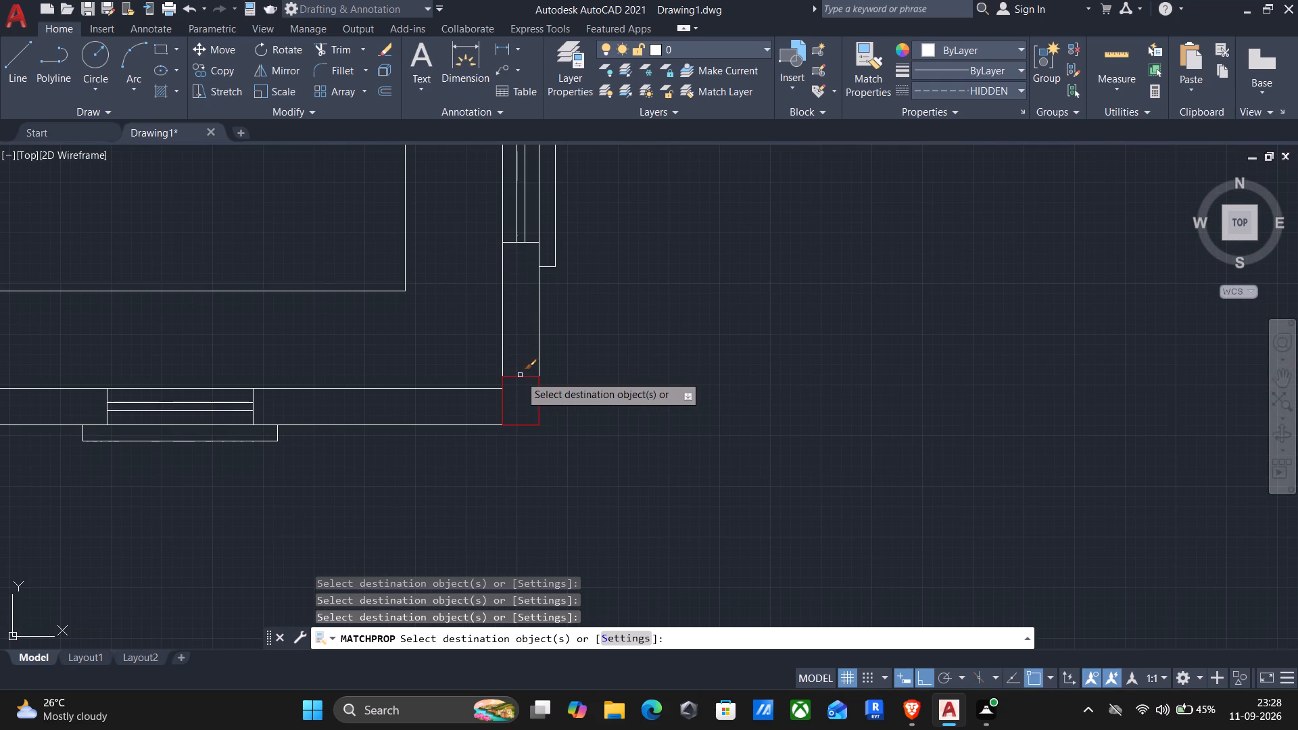
click(520, 376)
middle_drag(641, 328, 708, 643)
scroll(771, 481, down, 2)
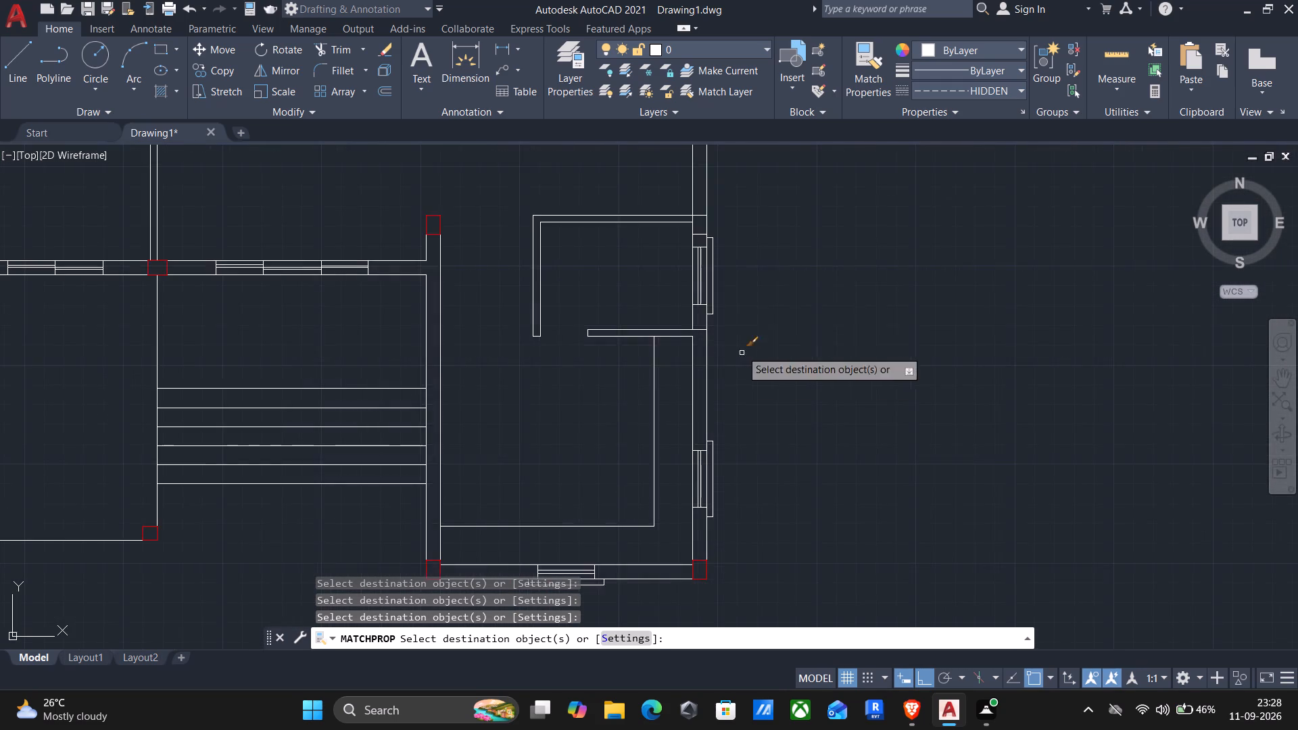
middle_drag(734, 293, 714, 543)
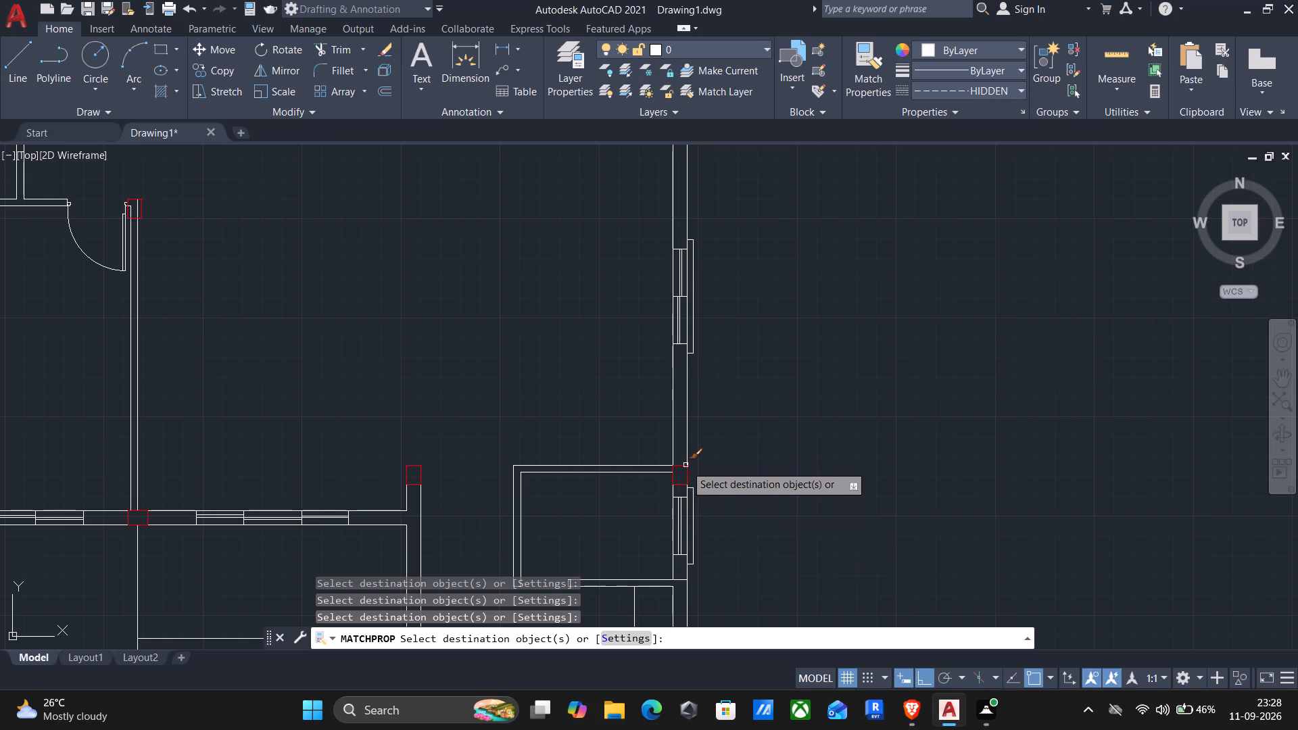
click(686, 465)
middle_drag(734, 269, 772, 521)
scroll(801, 506, down, 2)
middle_drag(842, 539, 864, 439)
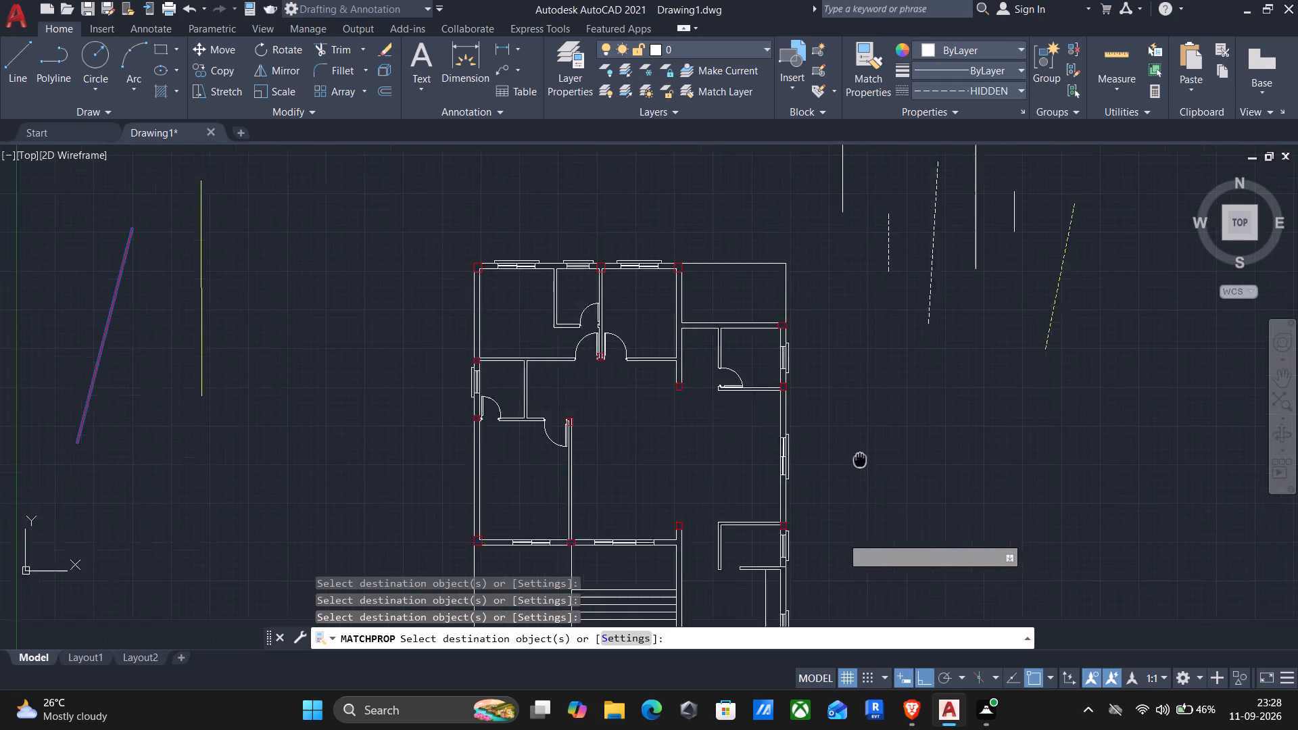
middle_drag(864, 439, 883, 301)
middle_drag(938, 412, 876, 452)
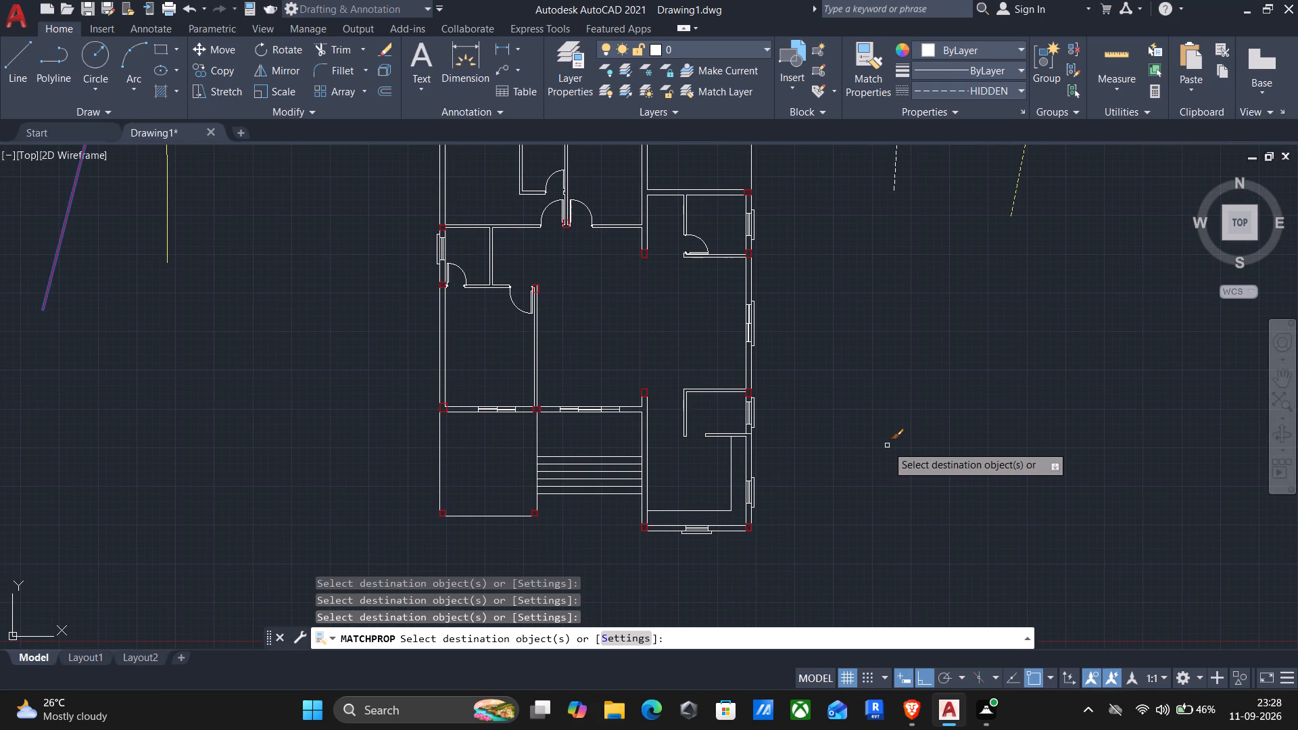
key(Return)
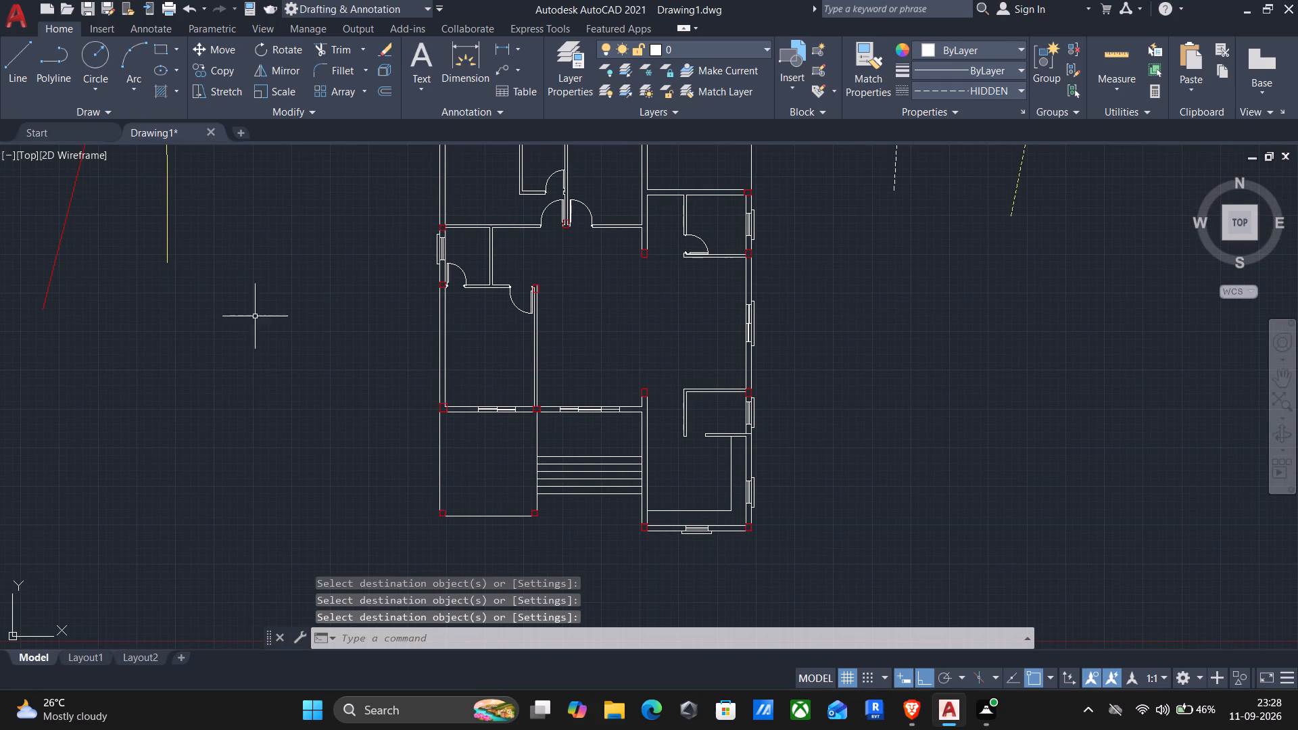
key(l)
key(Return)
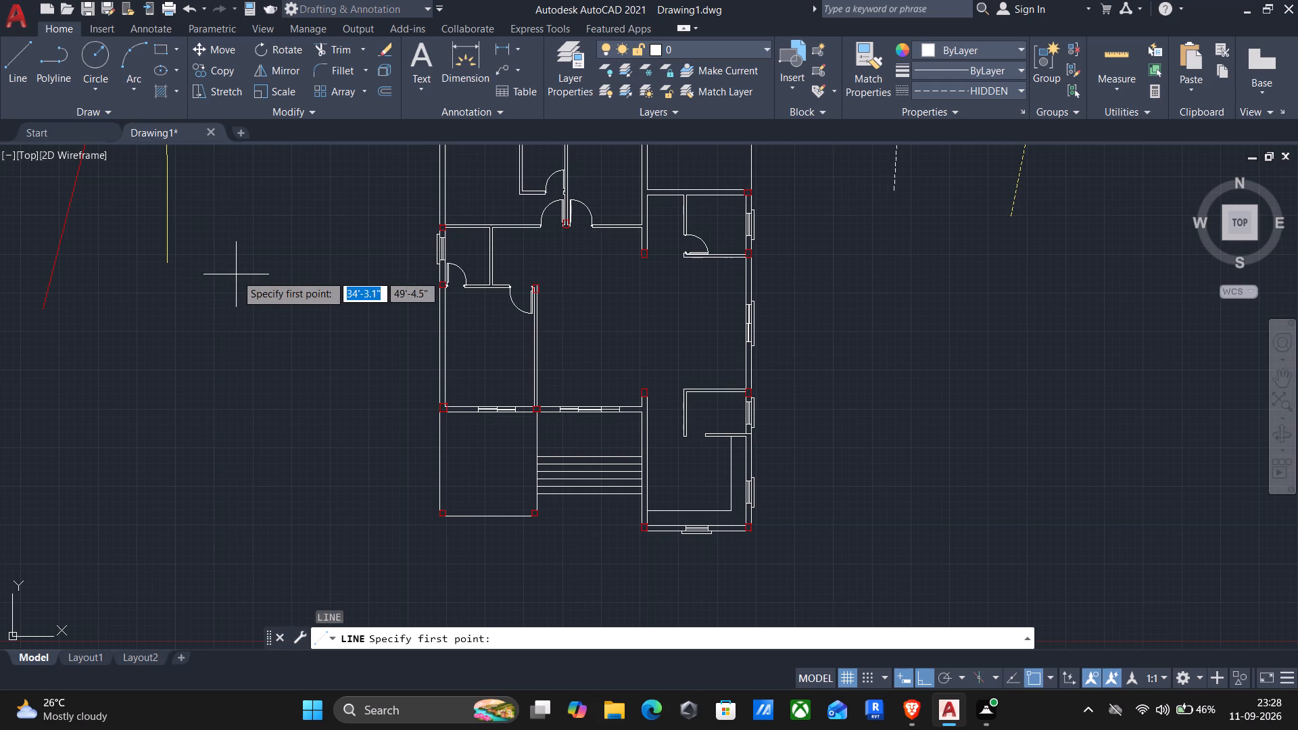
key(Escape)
Match the properties of the yellow vertical line west of the plan onto the window in the southeast room's south wall with MATCHPROP.
text(match)
key(Return)
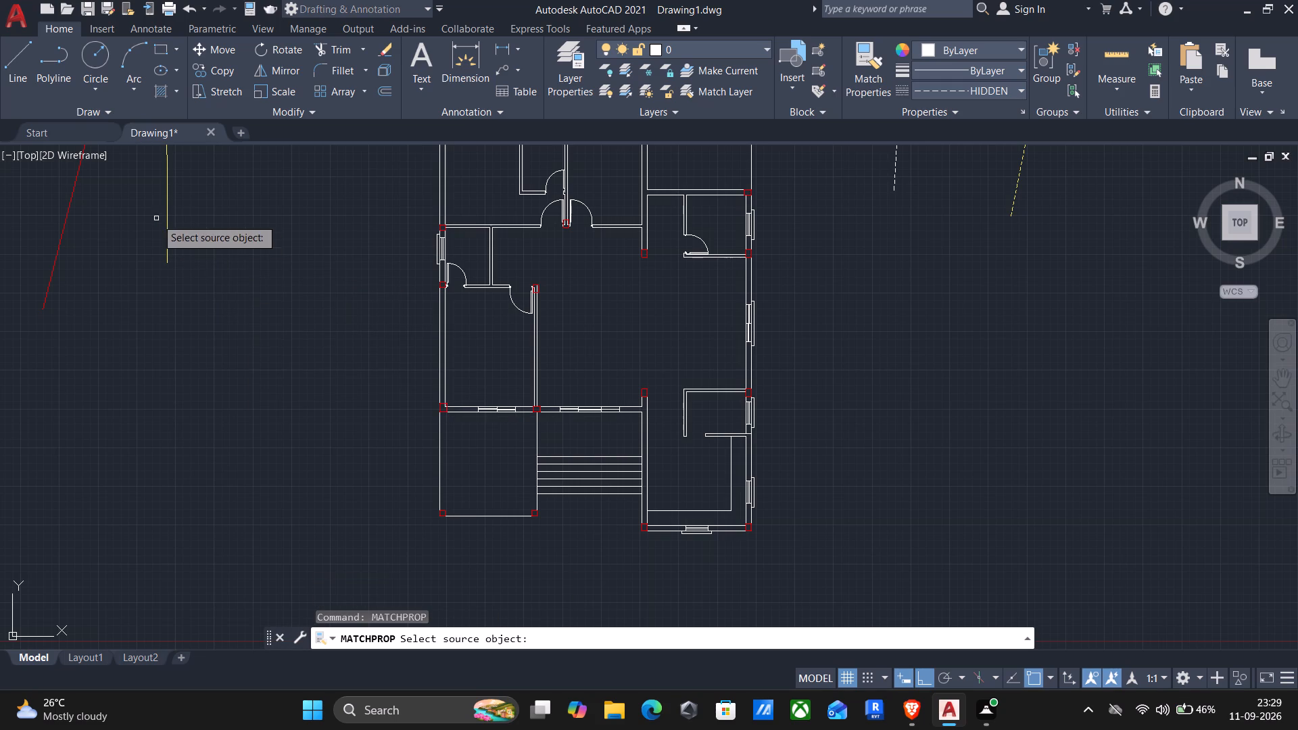
click(167, 203)
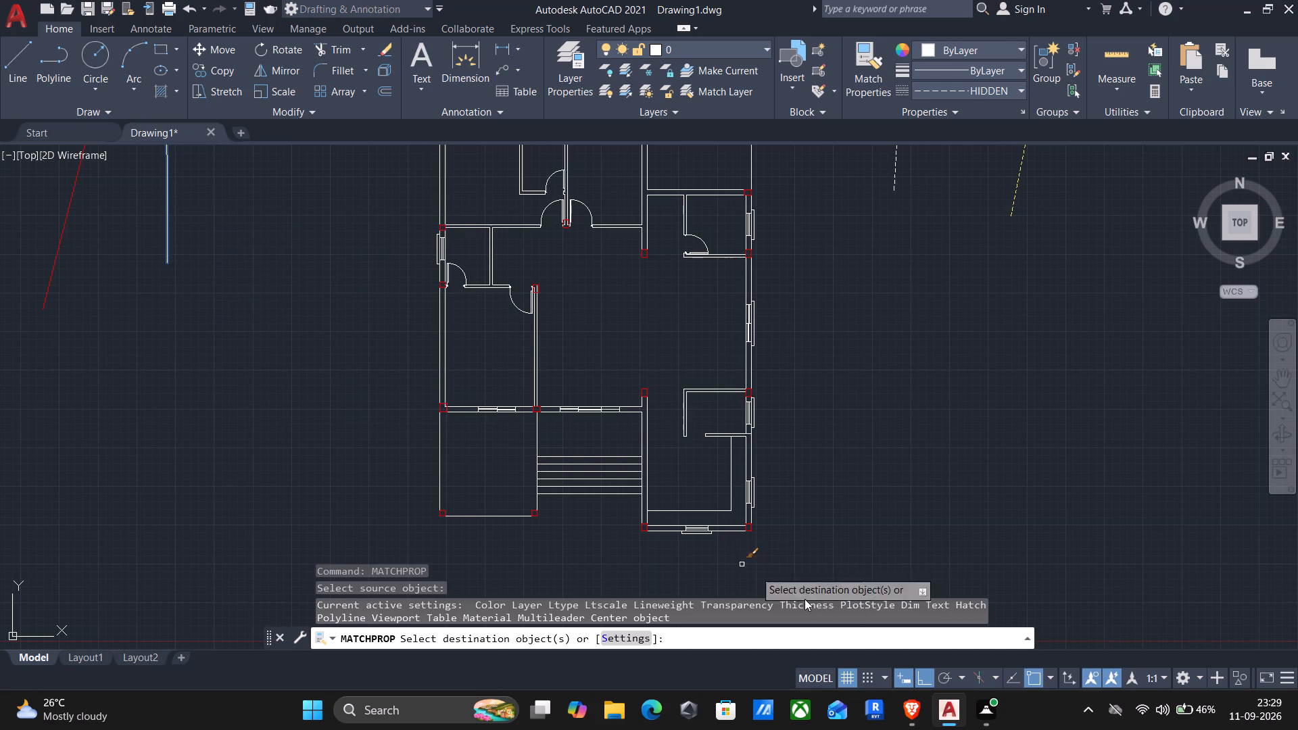
scroll(711, 564, up, 3)
scroll(638, 446, up, 3)
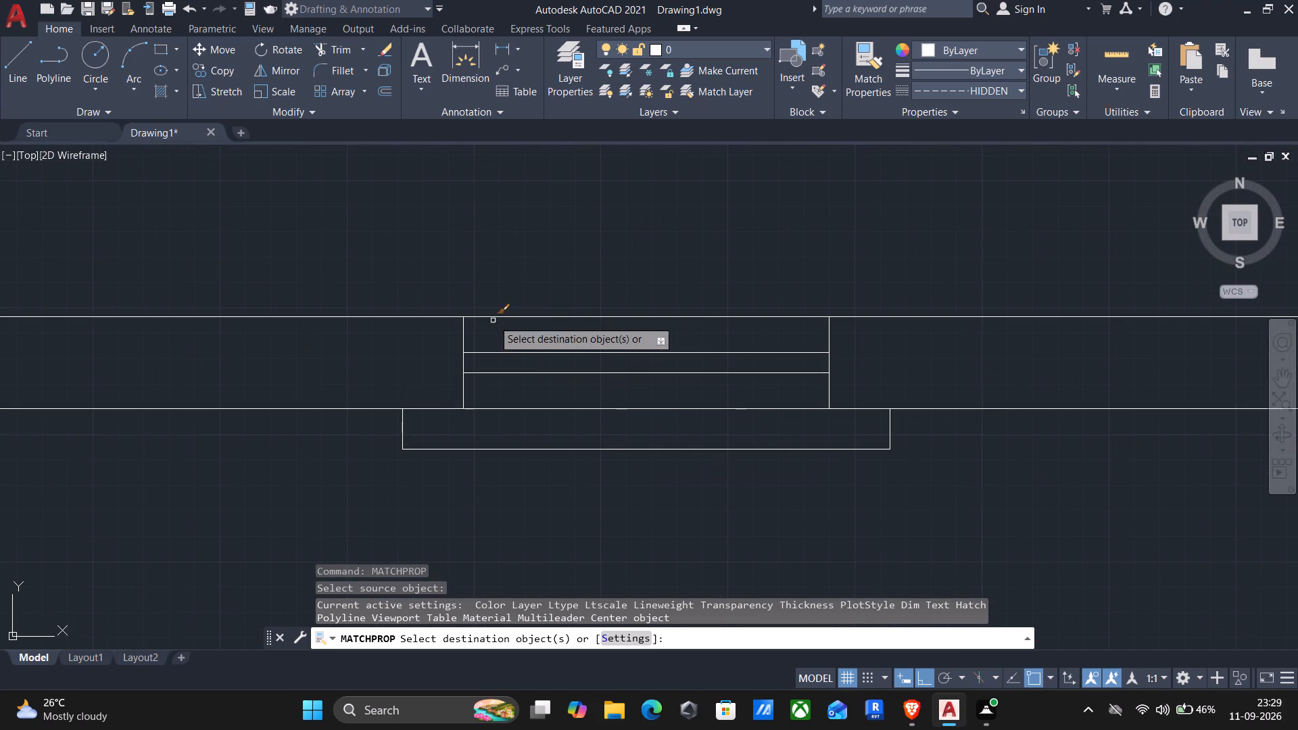
click(441, 291)
click(844, 436)
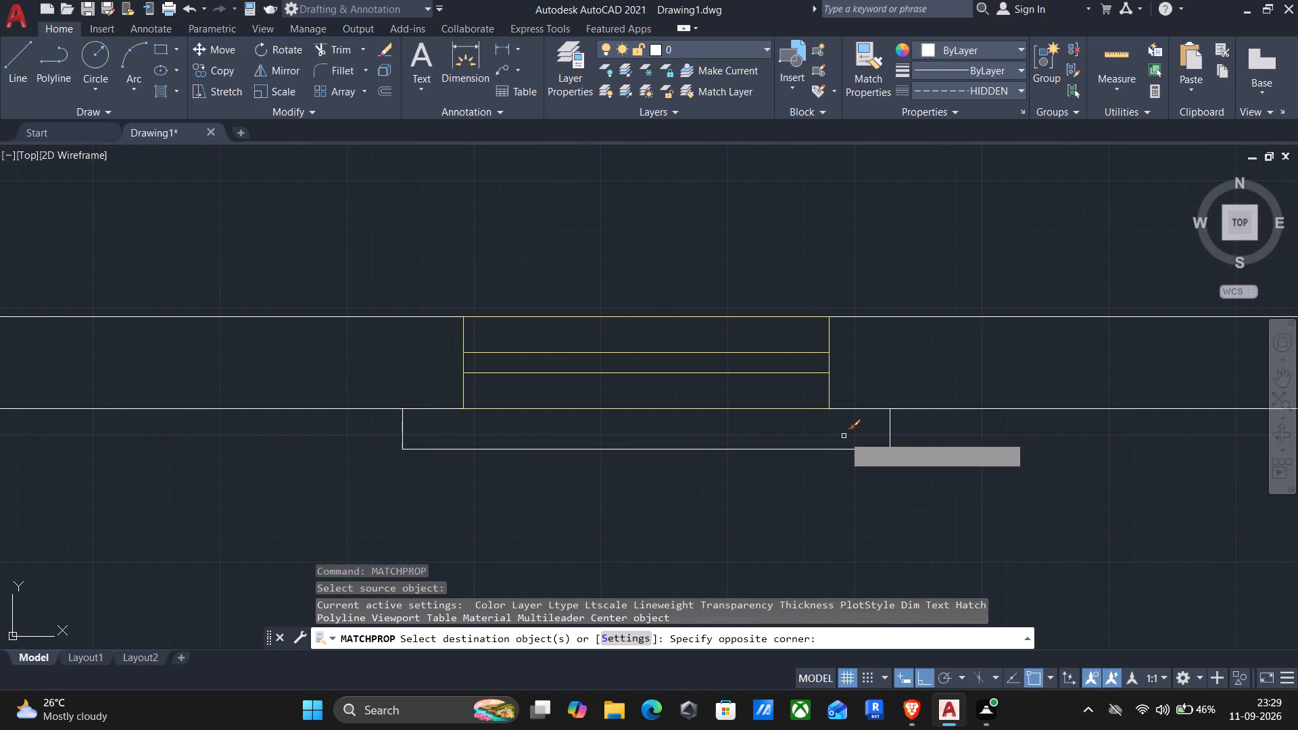
Match the yellow line's properties onto the southernmost window in the east wall.
scroll(844, 448, down, 3)
middle_drag(912, 528, 819, 558)
scroll(902, 260, up, 3)
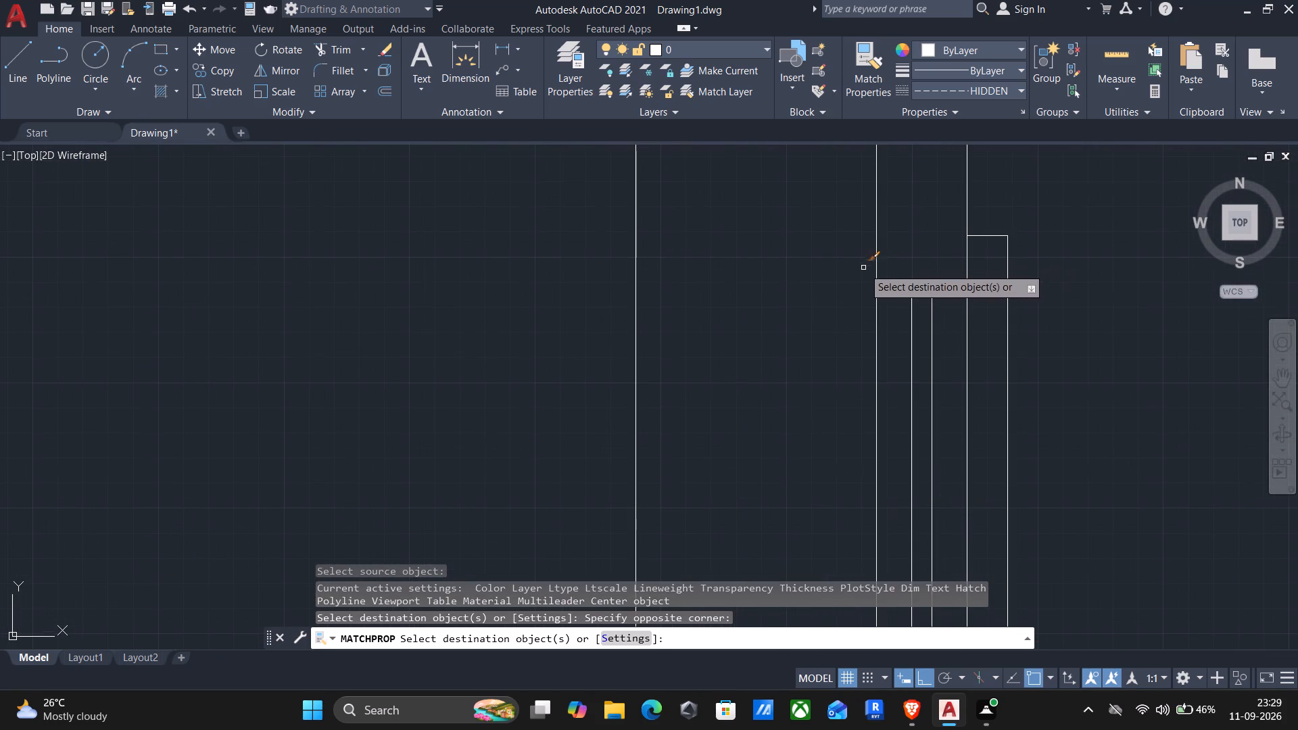
click(863, 268)
scroll(996, 497, down, 2)
scroll(994, 565, up, 2)
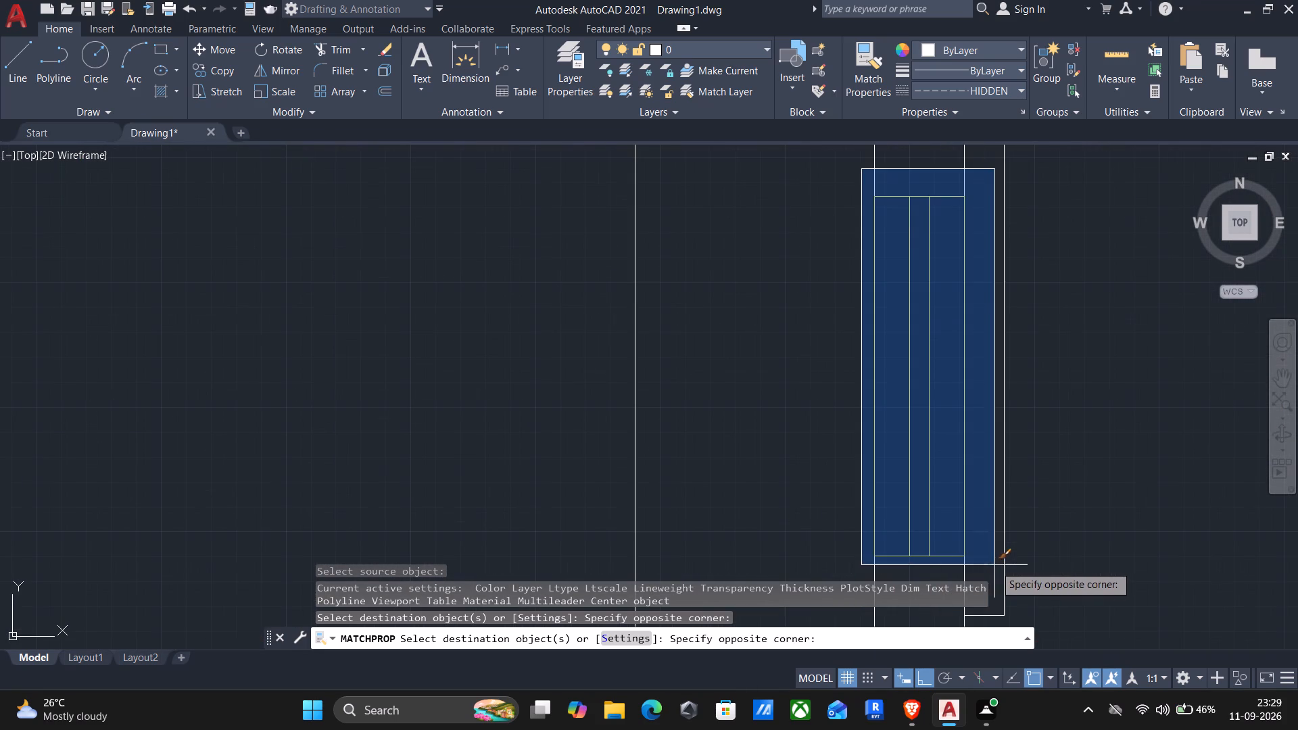
click(988, 567)
Match the yellow line's properties onto the east-wall window just south of the red column at the small room's northeast corner.
scroll(972, 543, down, 3)
middle_drag(890, 335, 888, 341)
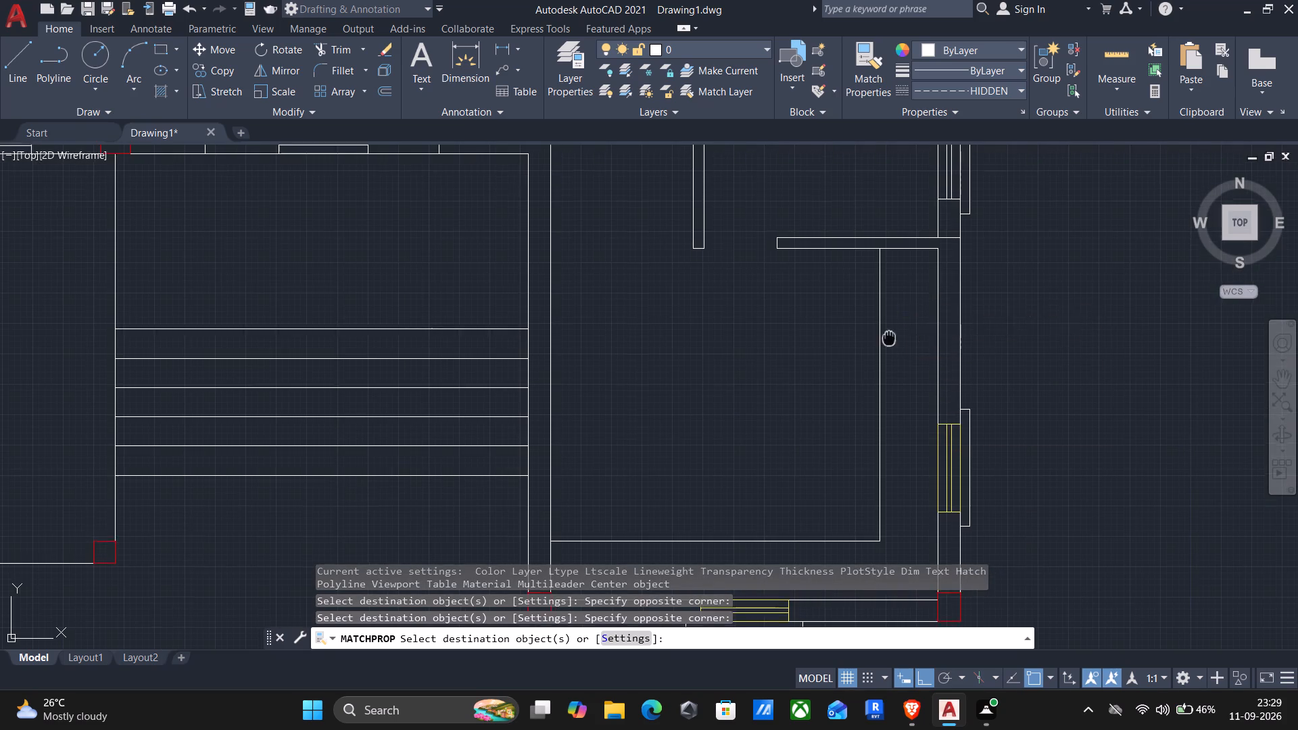
middle_drag(888, 341, 875, 456)
scroll(949, 228, up, 3)
click(805, 226)
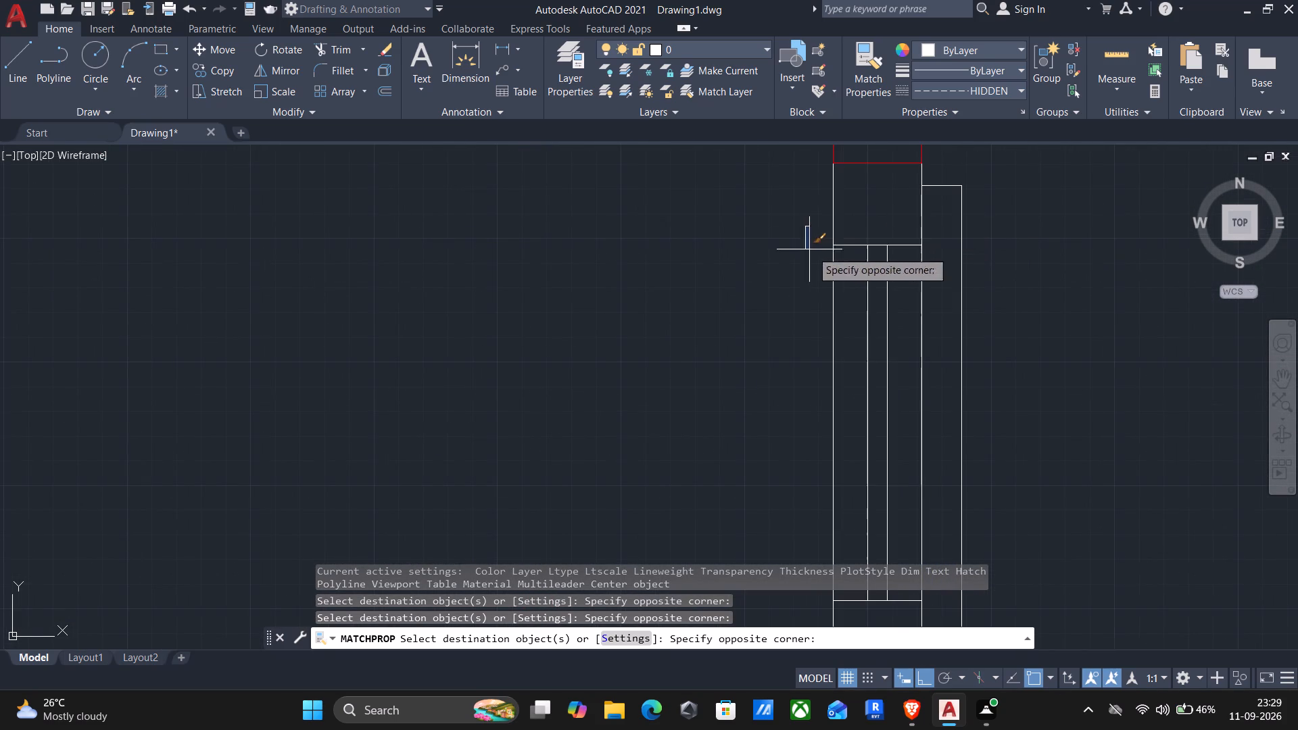
click(947, 610)
scroll(944, 524, down, 3)
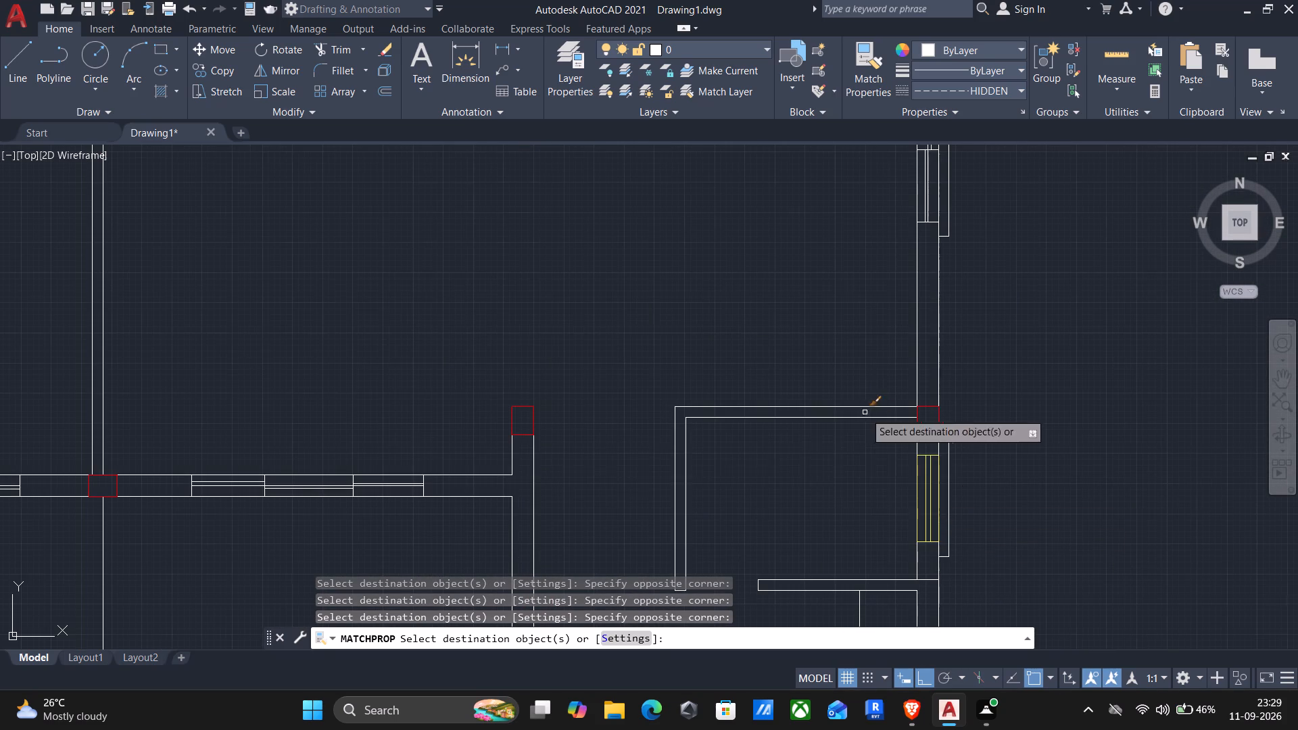
Match the yellow line's properties onto the three-panel window in the central hall's south wall.
click(174, 460)
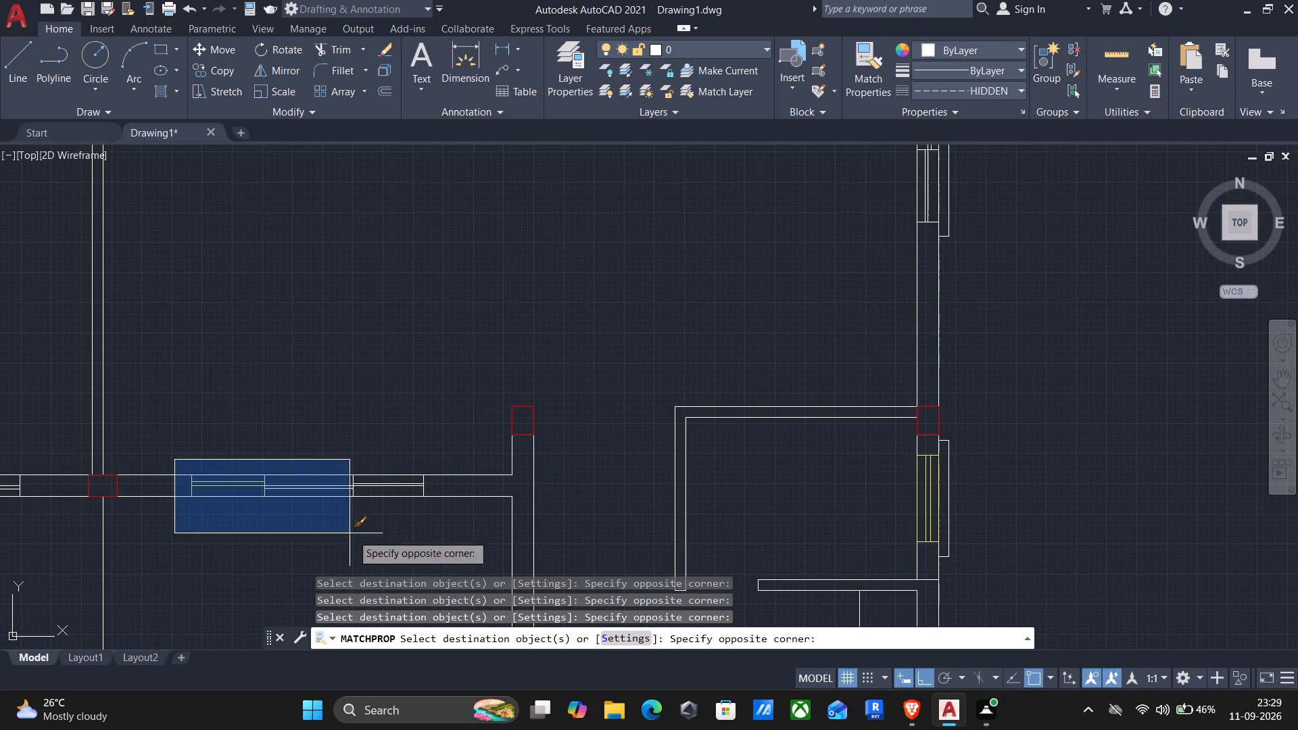
click(438, 525)
Match the yellow line's properties onto the two-panel window in the central hall's east wall.
middle_drag(845, 387, 855, 385)
scroll(857, 383, down, 1)
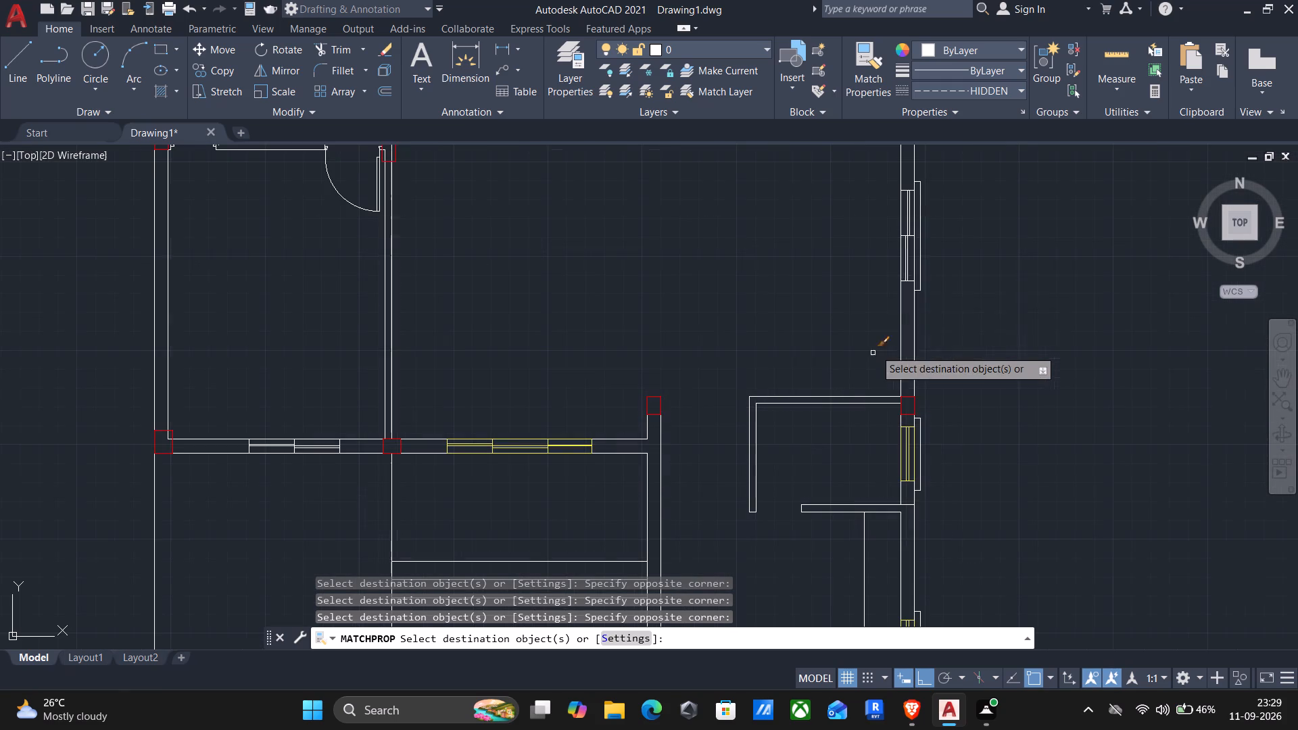
scroll(907, 187, up, 2)
click(864, 186)
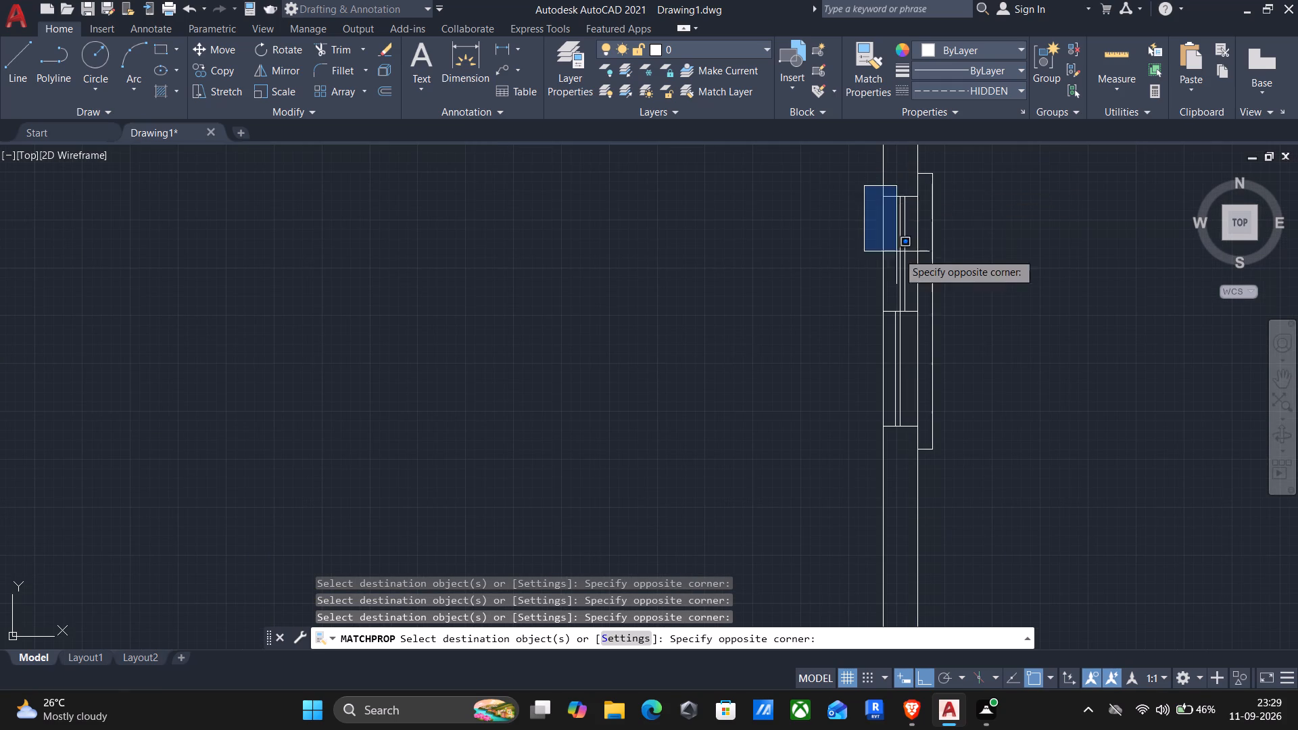
scroll(911, 278, up, 3)
scroll(946, 460, down, 3)
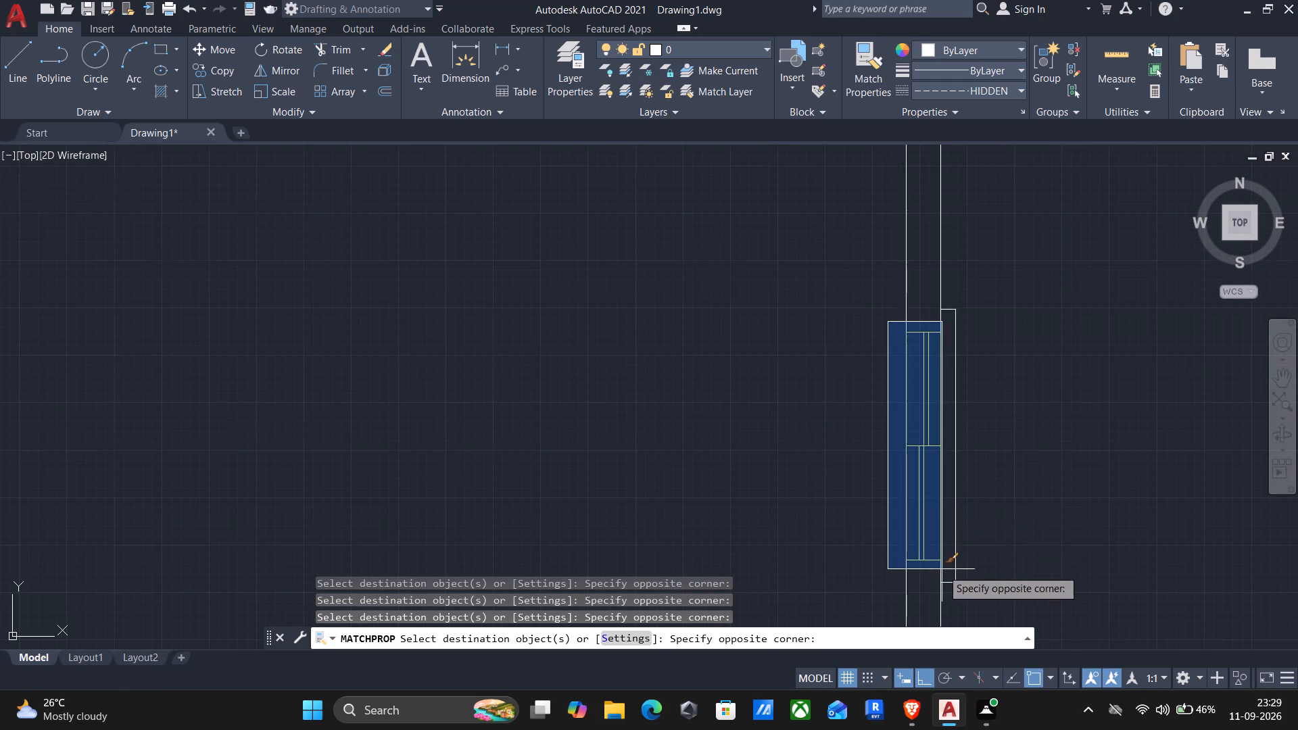
scroll(942, 569, up, 3)
click(939, 544)
Match the yellow line's properties onto the window in the wall between the two red columns west of the central hall's south window.
scroll(910, 535, down, 3)
middle_drag(658, 351, 659, 354)
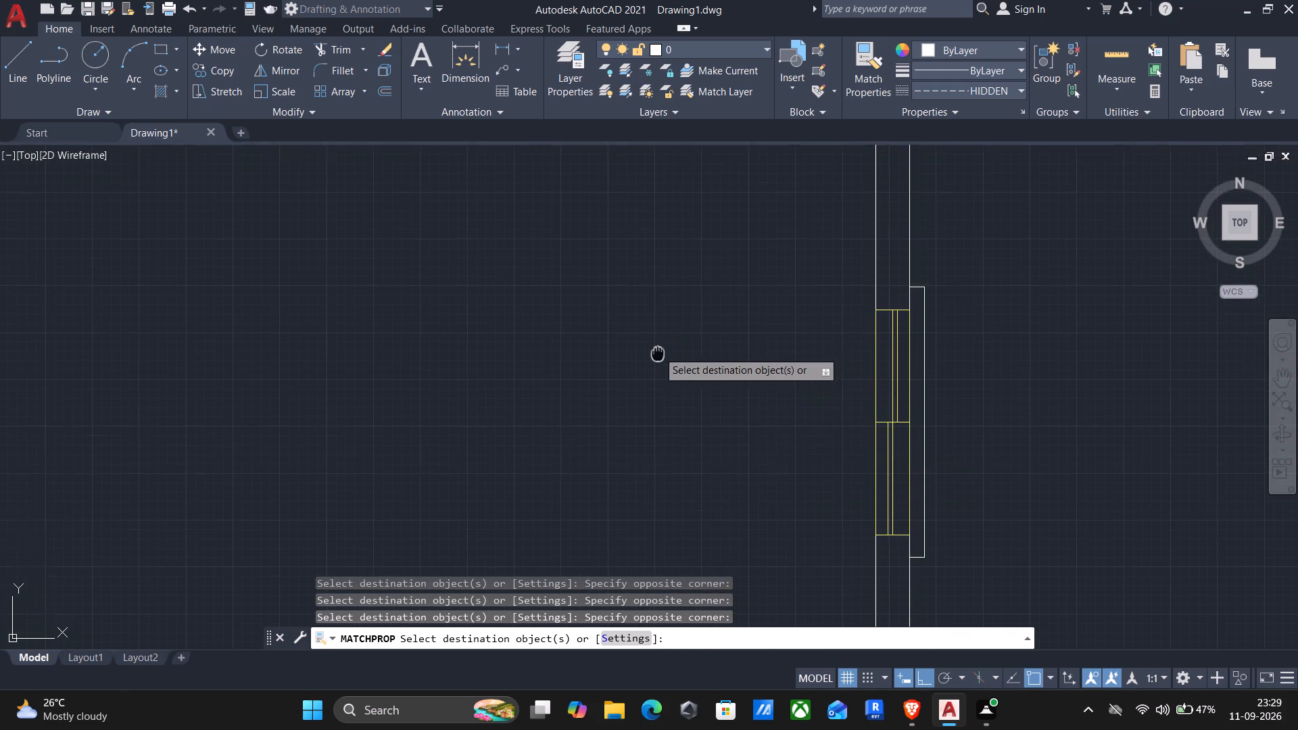
middle_drag(659, 354, 990, 370)
scroll(1003, 355, down, 3)
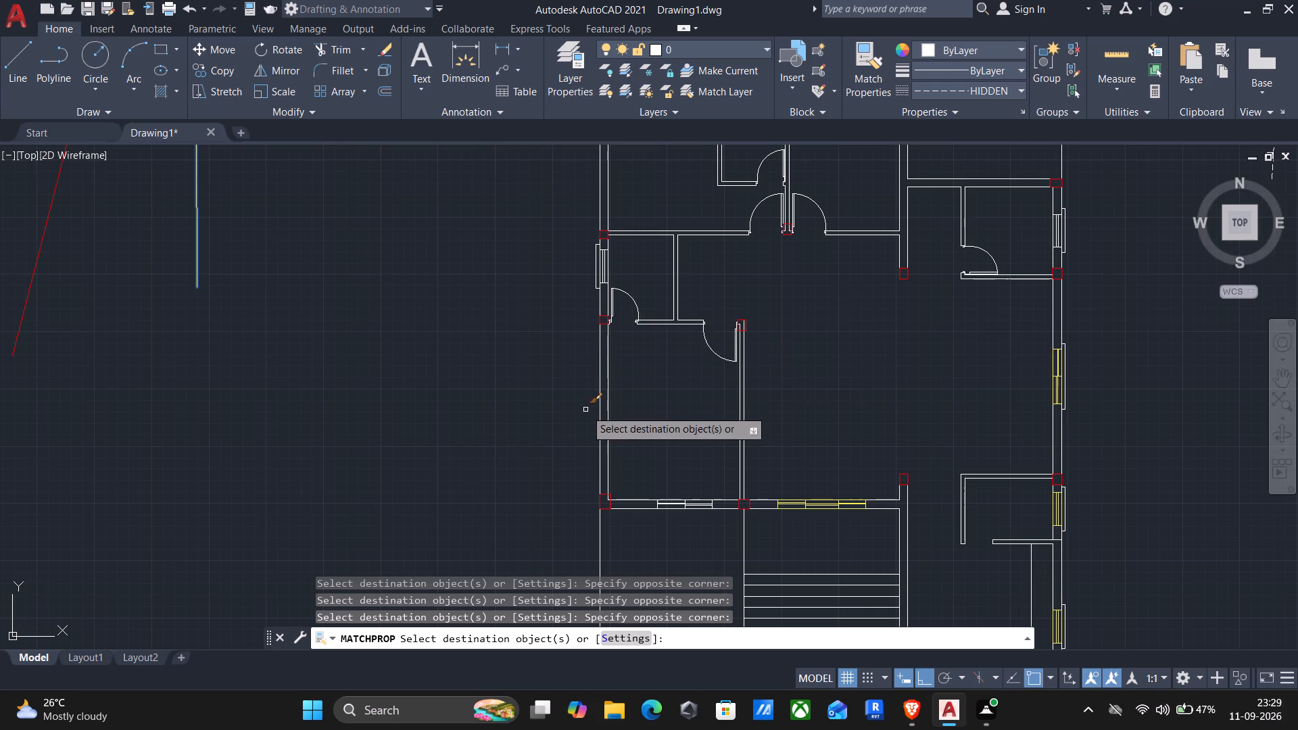
middle_drag(579, 418, 589, 208)
scroll(649, 268, up, 2)
click(651, 275)
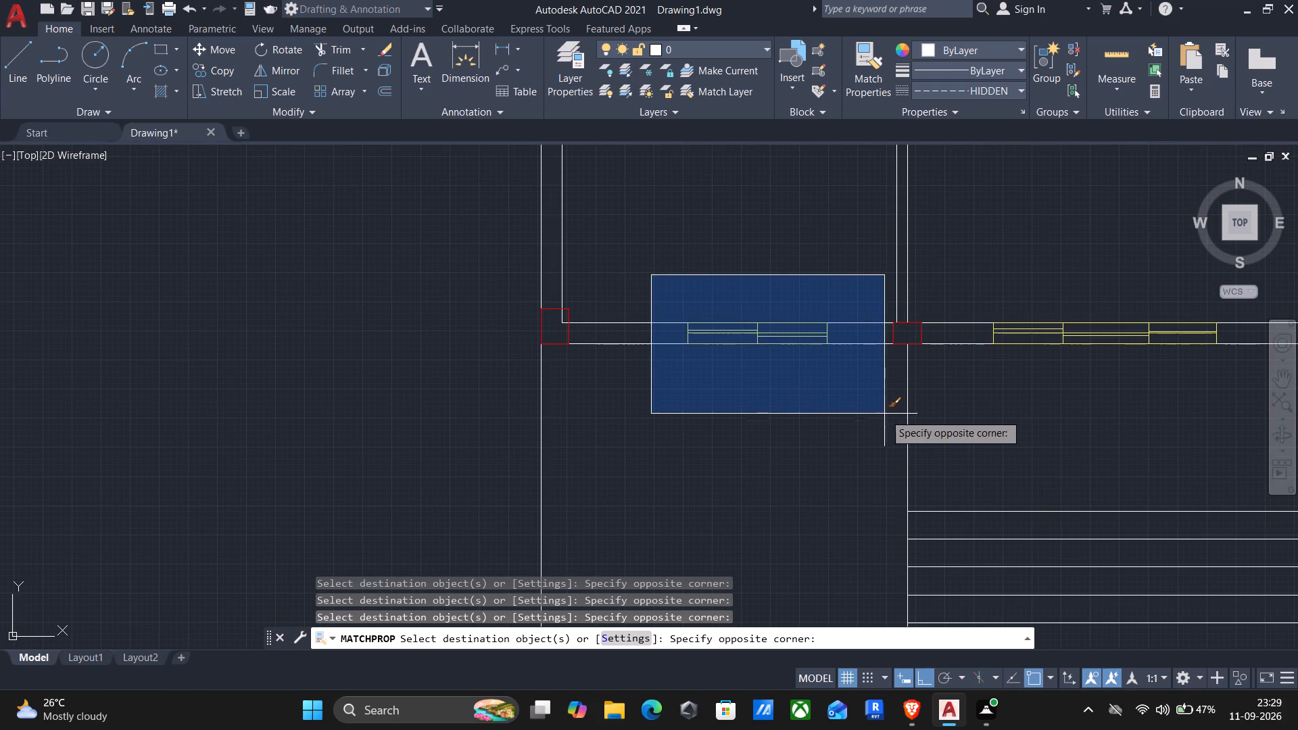
click(861, 401)
Match the yellow line's properties onto the window in the plan's west wall.
scroll(805, 326, down, 3)
middle_drag(788, 259, 736, 465)
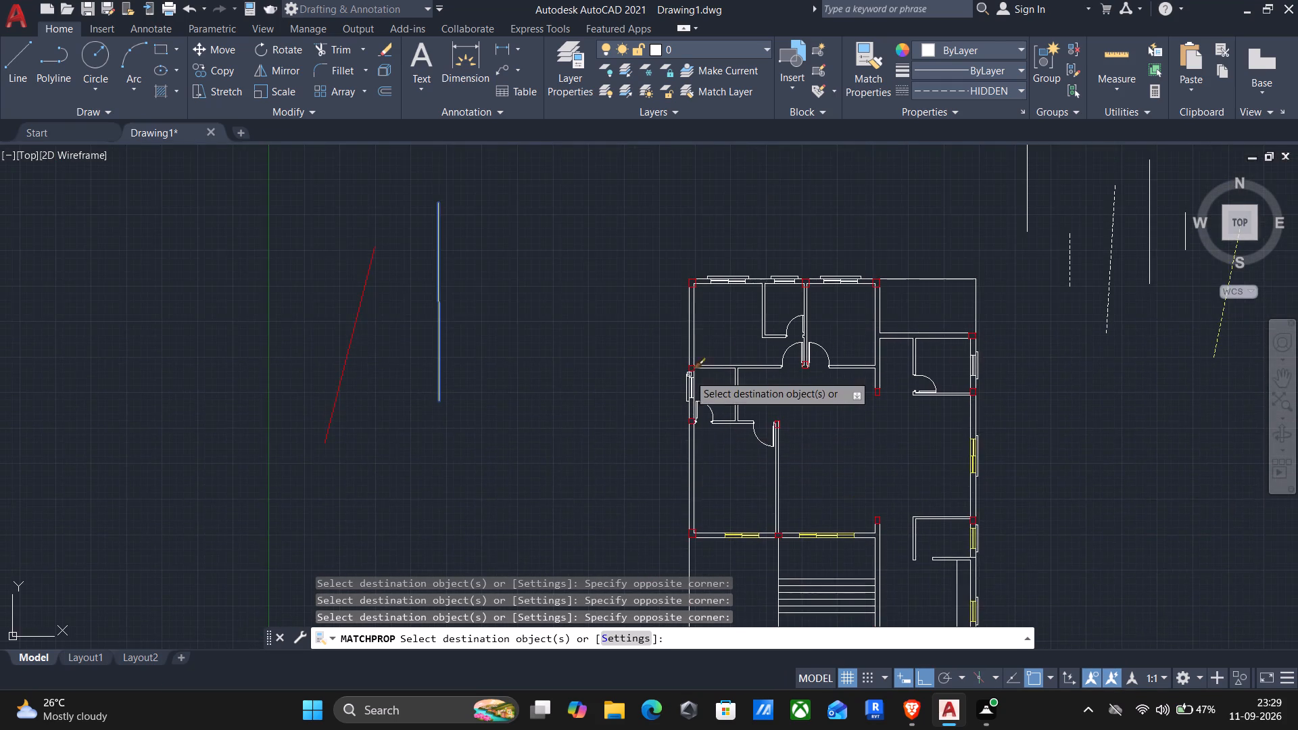
scroll(689, 374, up, 4)
click(662, 395)
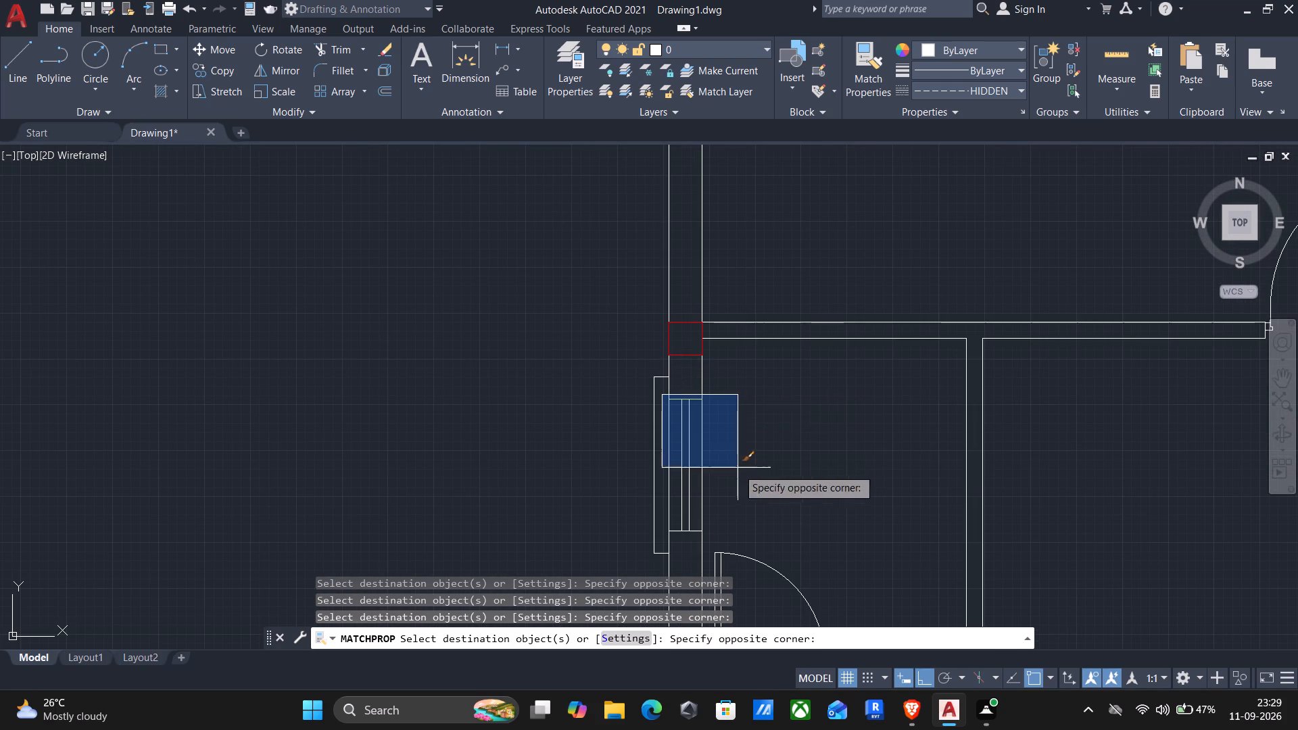
click(727, 538)
Match the yellow line's properties onto the westernmost window in the north wall, beside the northwest corner column.
scroll(738, 524, down, 3)
scroll(774, 340, up, 3)
scroll(695, 313, up, 1)
click(692, 307)
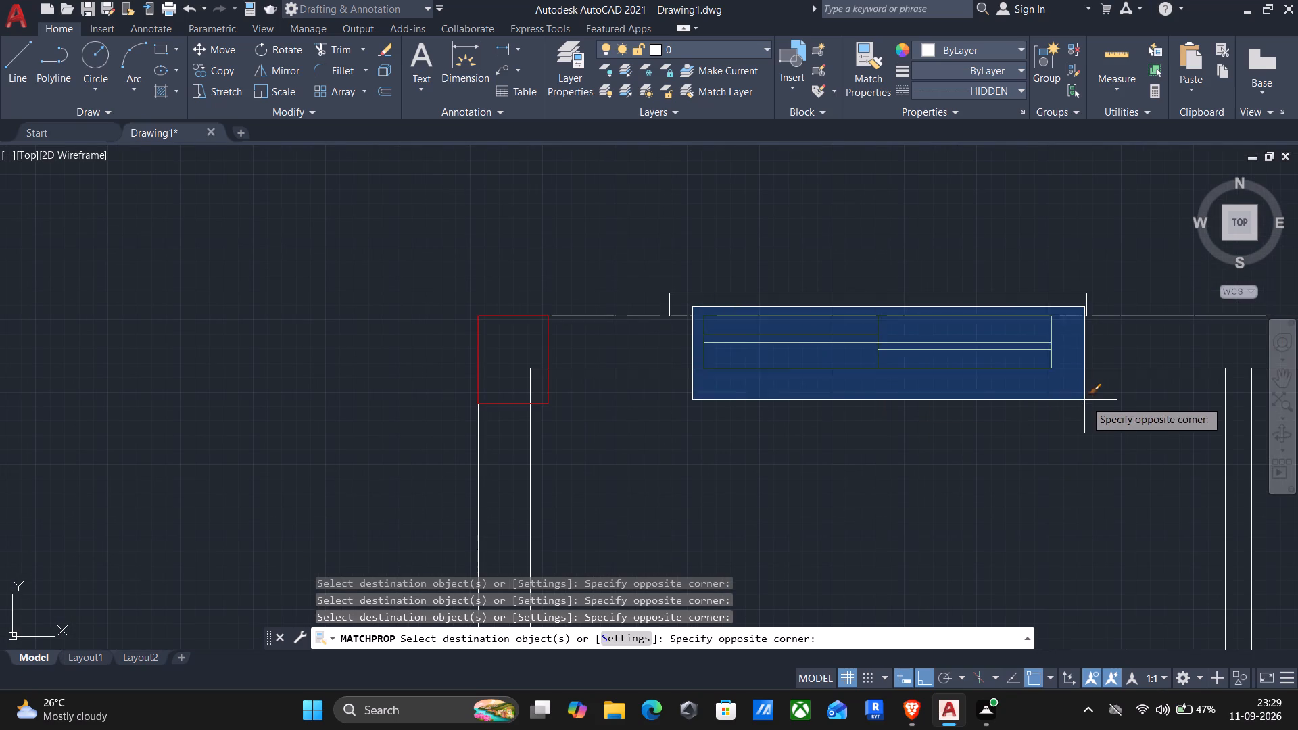
click(1063, 393)
Match the yellow line's properties onto the small middle window in the north wall.
scroll(1059, 417, down, 2)
middle_drag(1055, 481, 1040, 485)
middle_drag(1032, 489, 1026, 490)
middle_drag(932, 487, 838, 459)
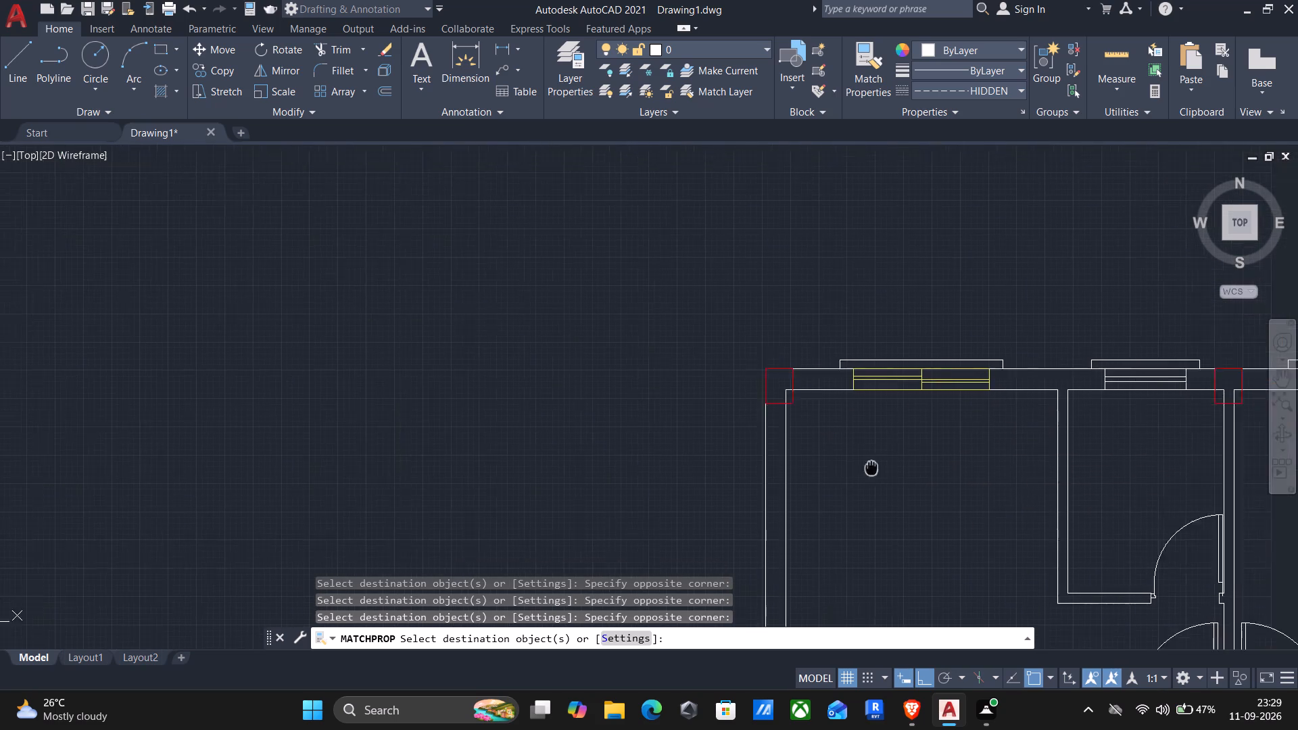
middle_drag(838, 459, 802, 454)
middle_drag(675, 424, 601, 401)
scroll(959, 361, up, 3)
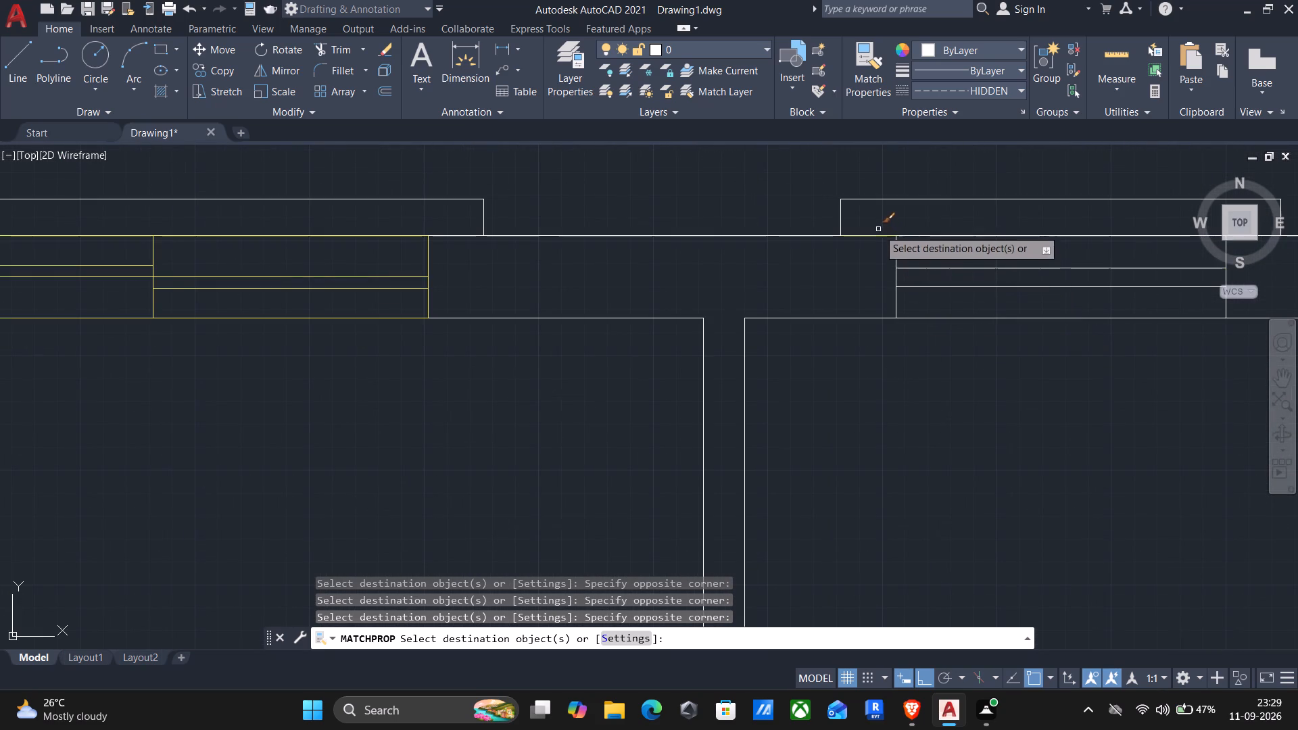
click(878, 218)
scroll(1017, 353, down, 2)
click(1114, 383)
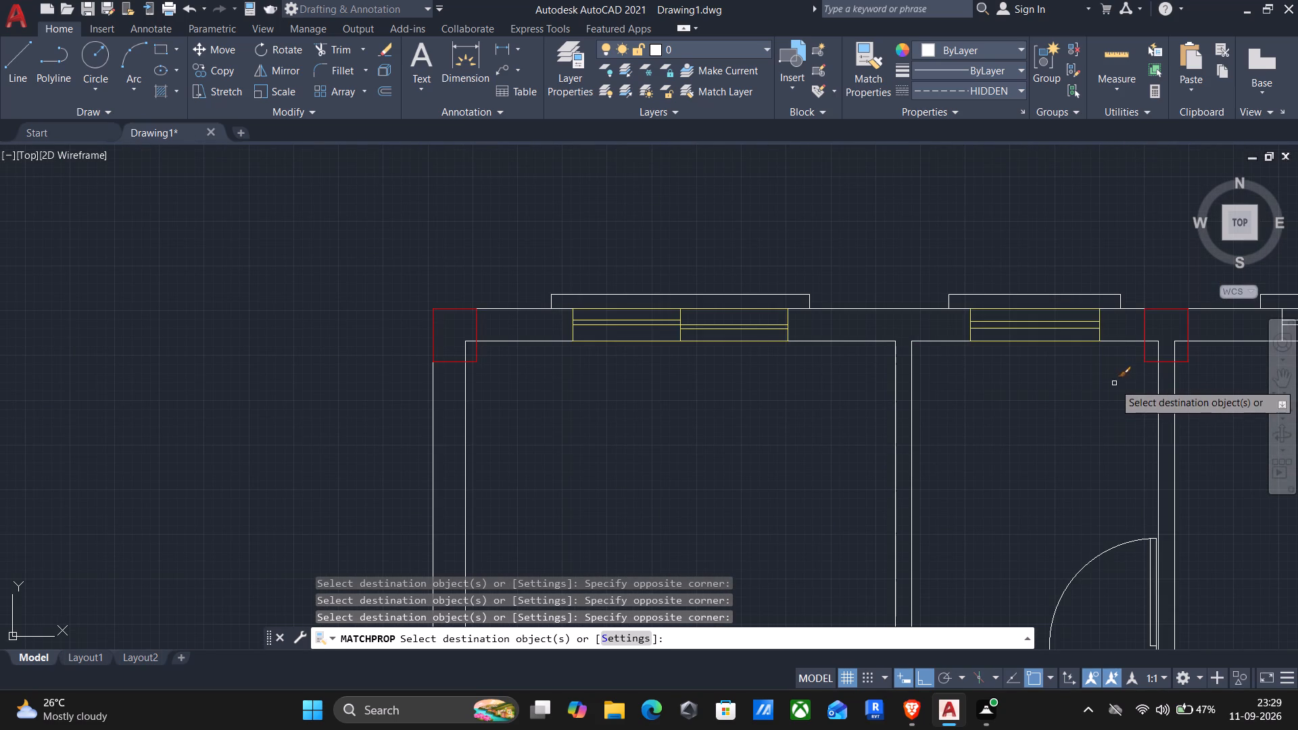
Match the yellow line's properties onto the easternmost window in the north wall.
middle_drag(740, 437, 398, 389)
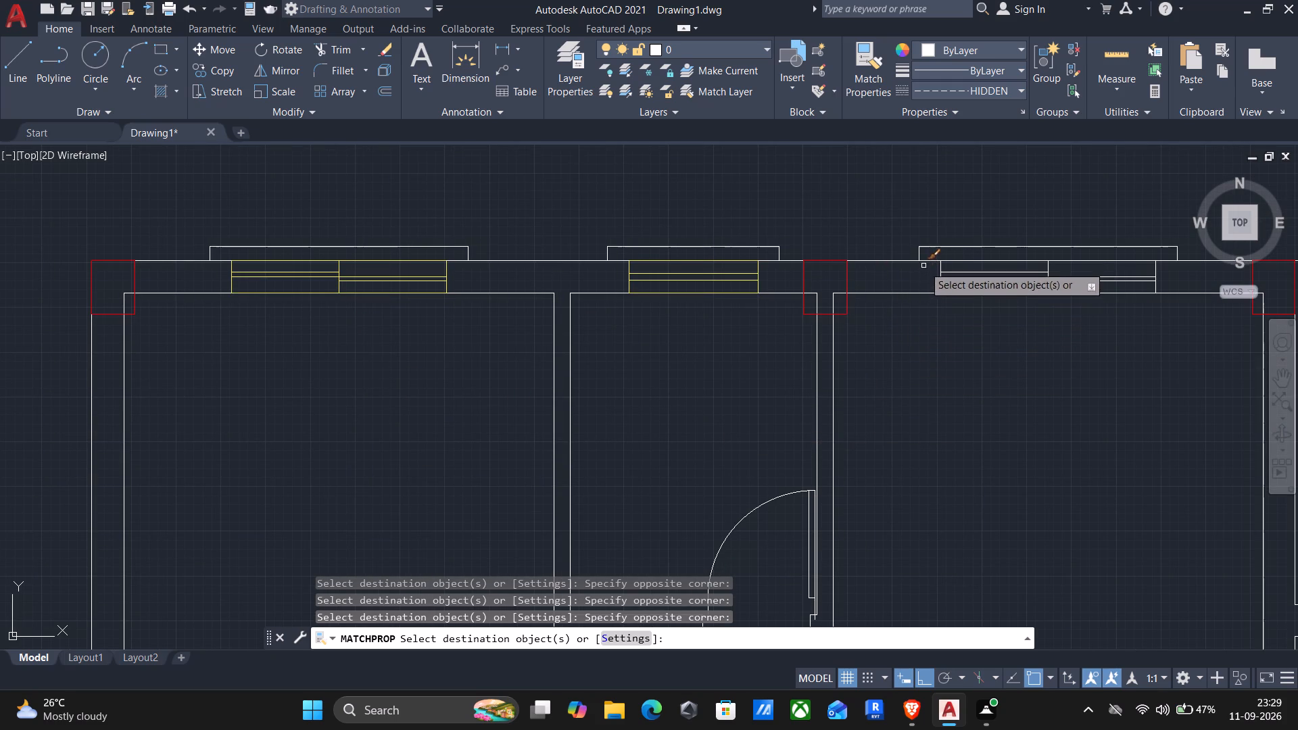
click(928, 256)
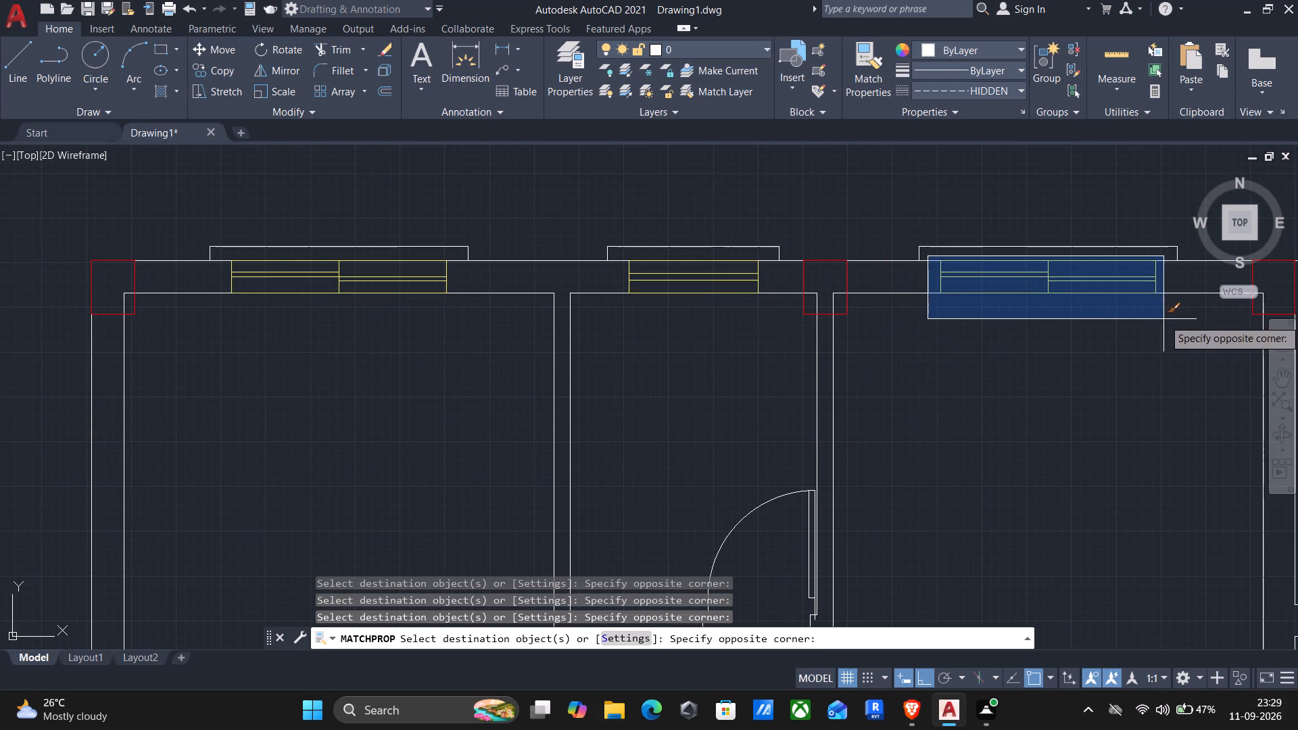
click(1165, 320)
Match the yellow line's properties onto the northernmost east-wall window, between its two red columns, and finish the property matching.
scroll(1146, 337, down, 2)
middle_drag(1143, 477, 171, 320)
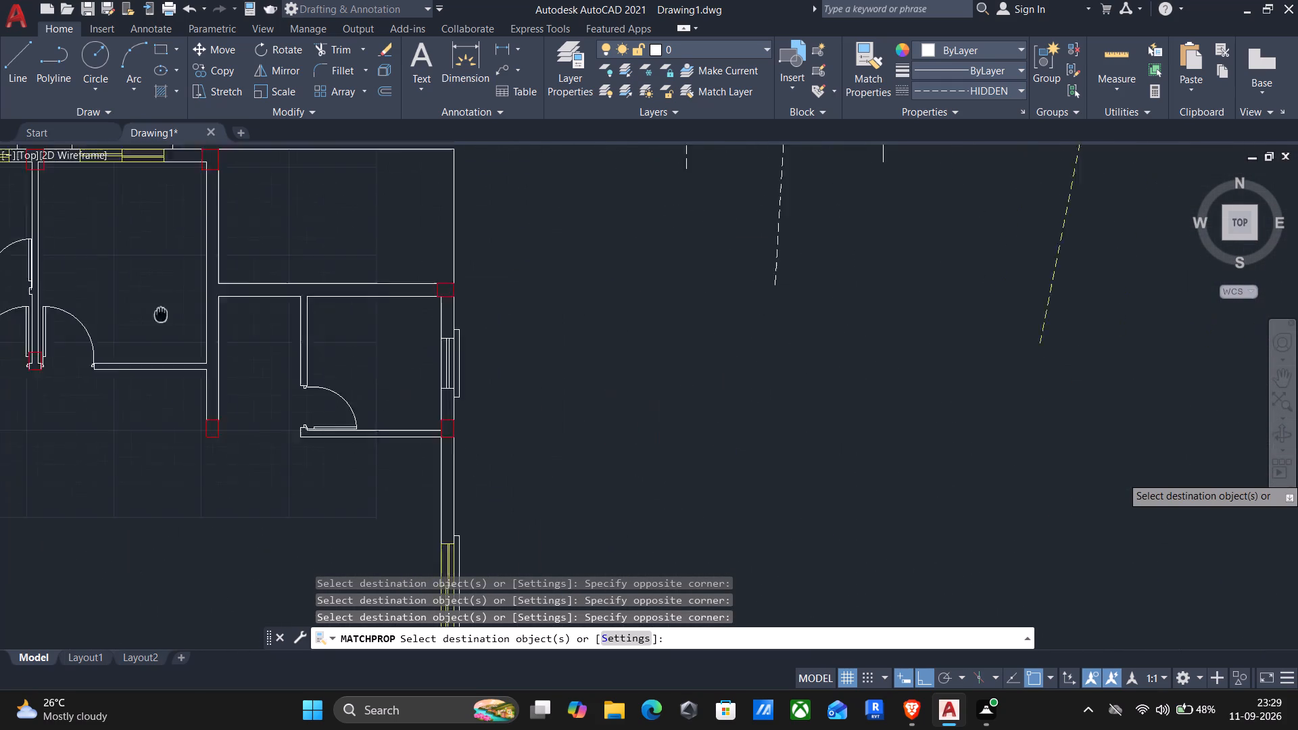
middle_drag(171, 320, 395, 308)
scroll(715, 361, up, 1)
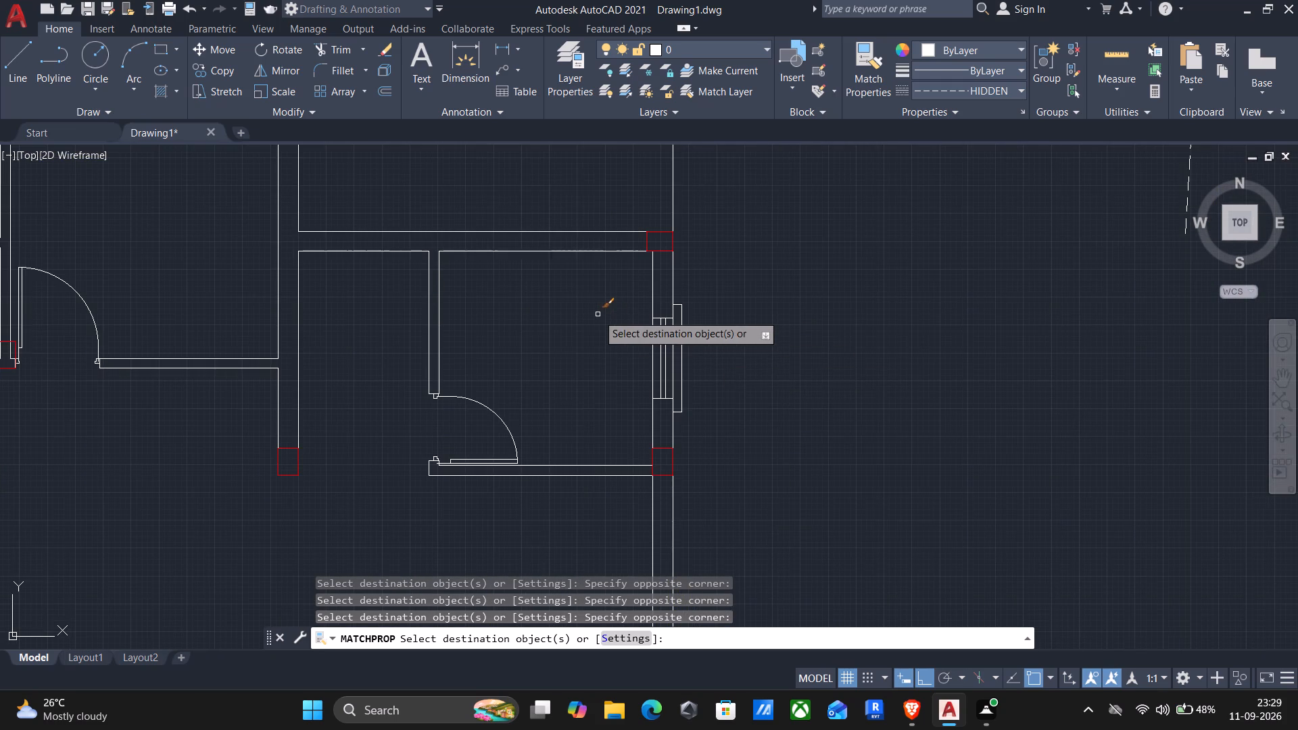
scroll(614, 312, up, 2)
click(615, 310)
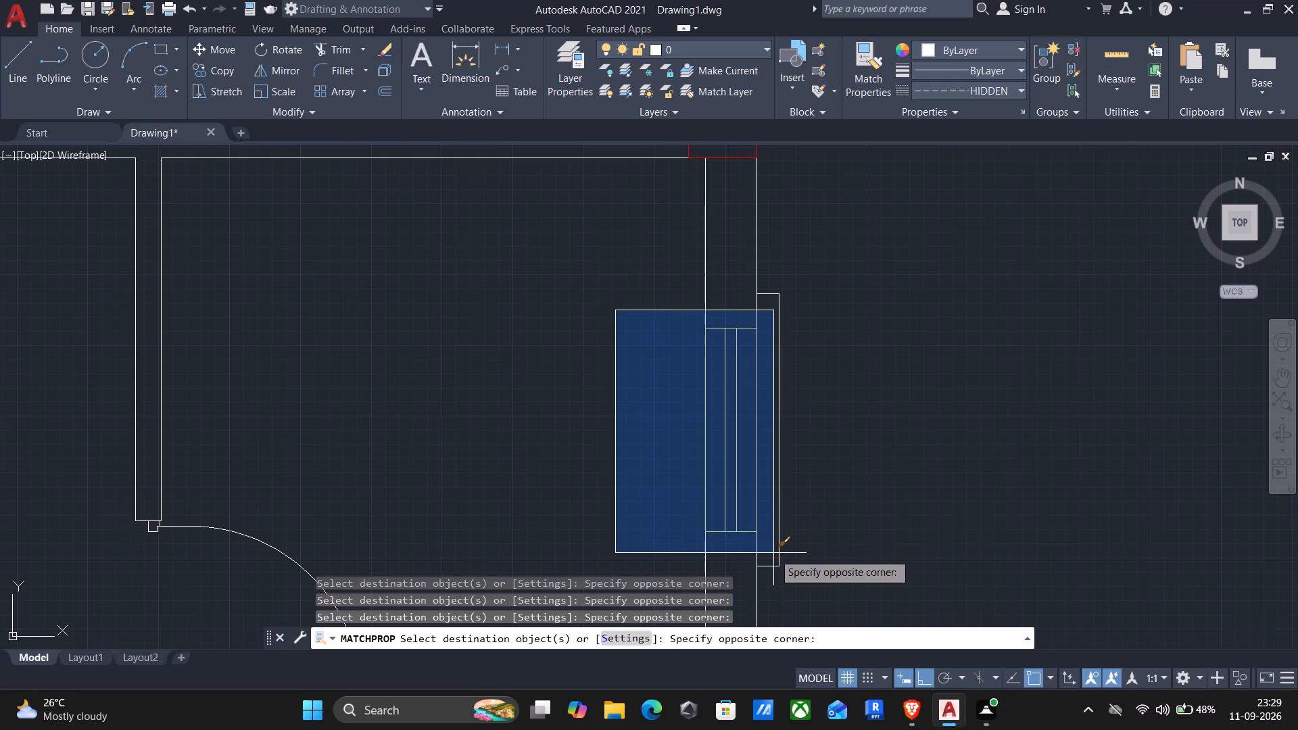
click(772, 553)
scroll(771, 554, down, 2)
middle_drag(931, 526, 938, 388)
scroll(941, 350, down, 2)
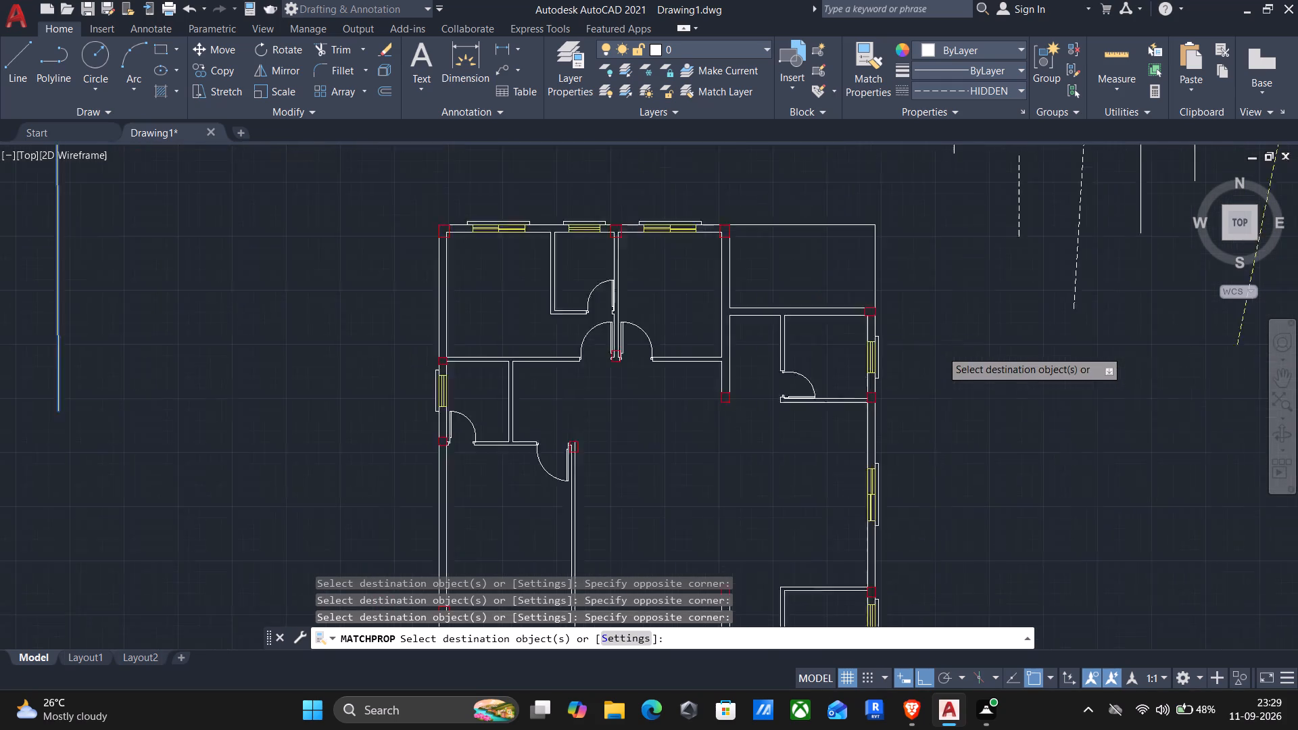
scroll(941, 350, down, 1)
middle_drag(978, 479, 969, 387)
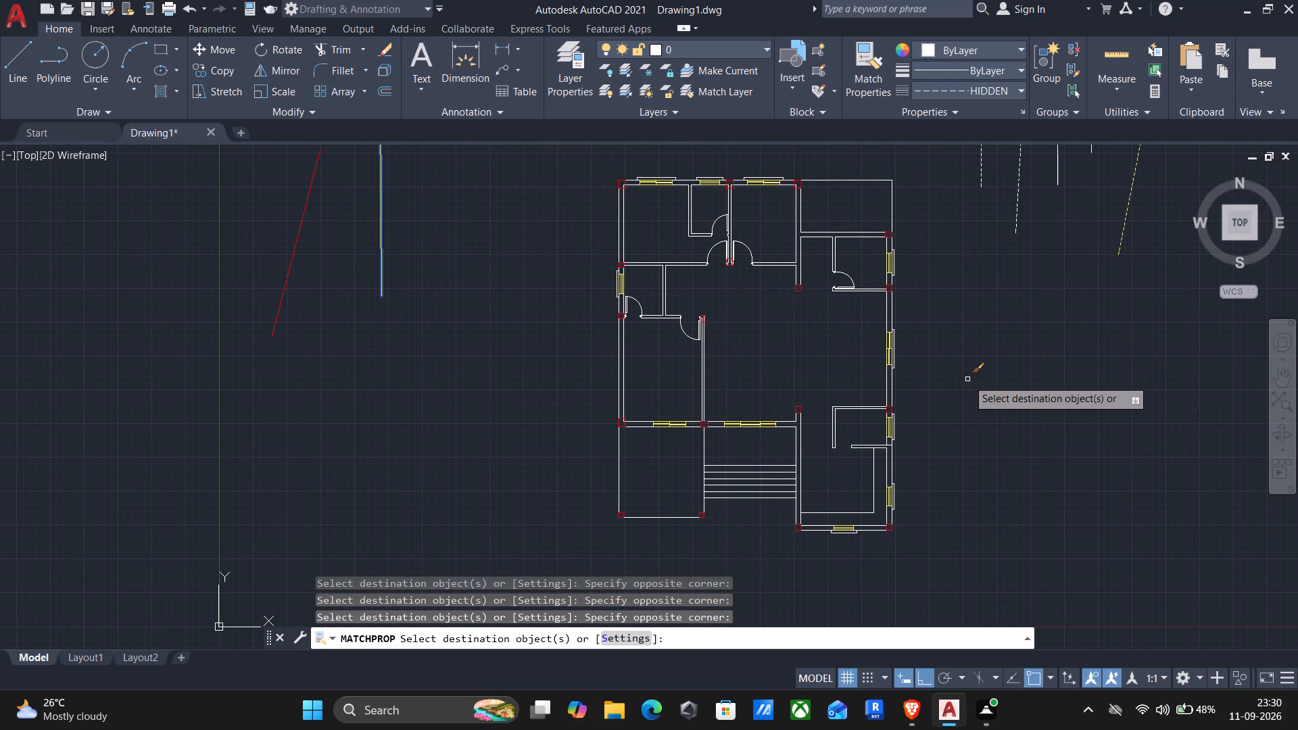
key(Return)
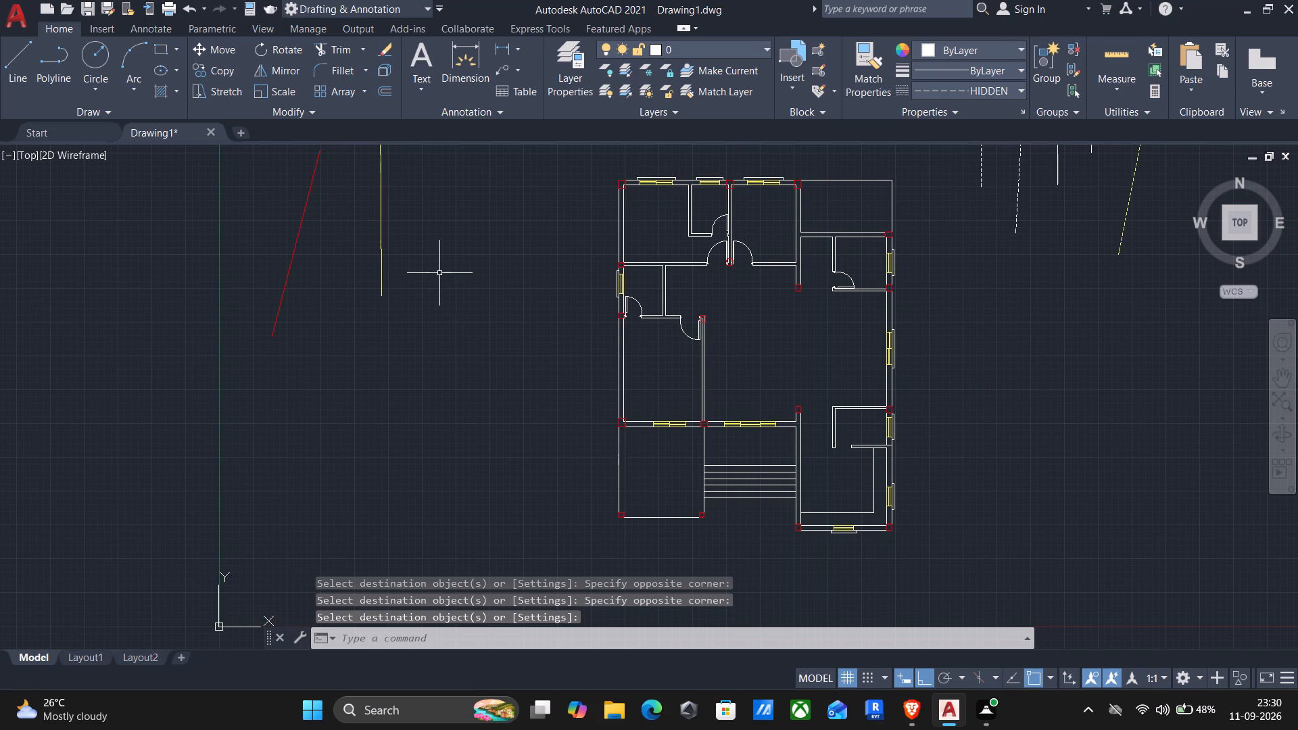
Match the properties of the slanted white dashed line northeast of the plan onto the projecting outline outside the southeast room's south window with MATCHPROP.
key(comma)
key(BackSpace)
key(Return)
key(Return)
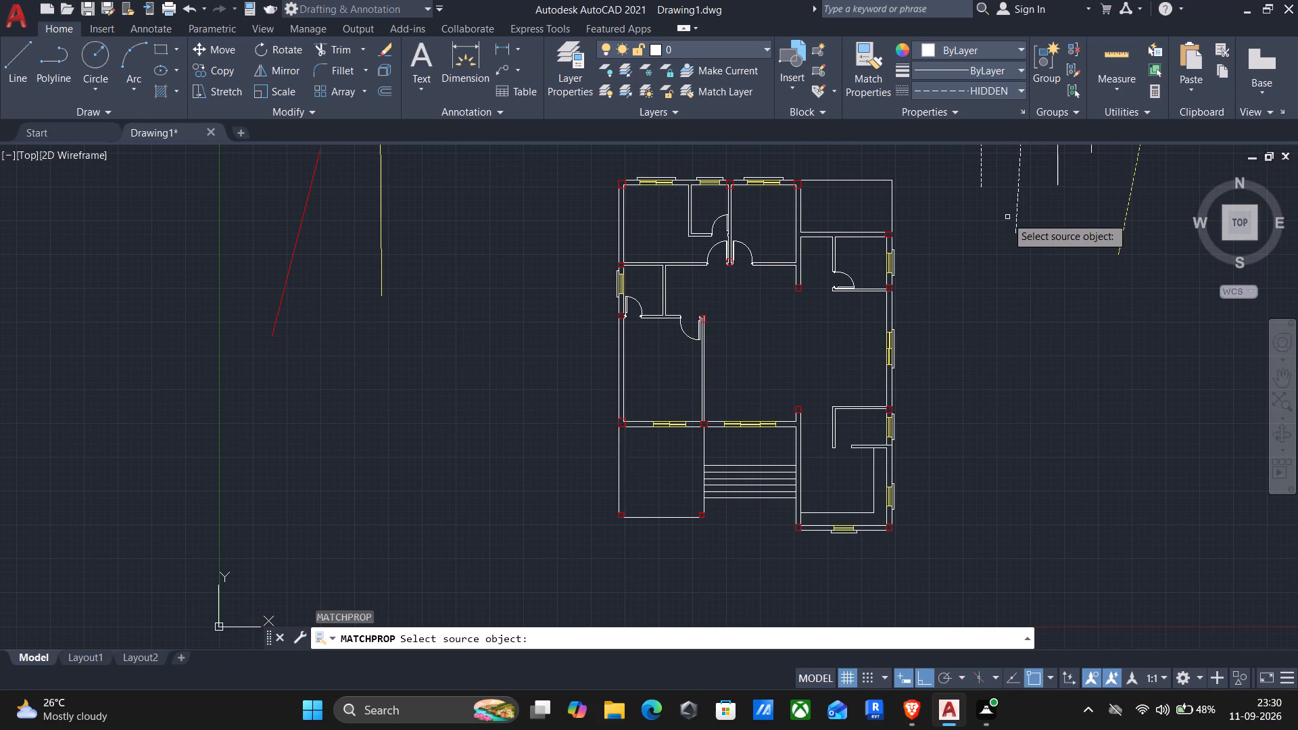
click(1017, 217)
scroll(860, 551, up, 2)
middle_drag(860, 552, 896, 476)
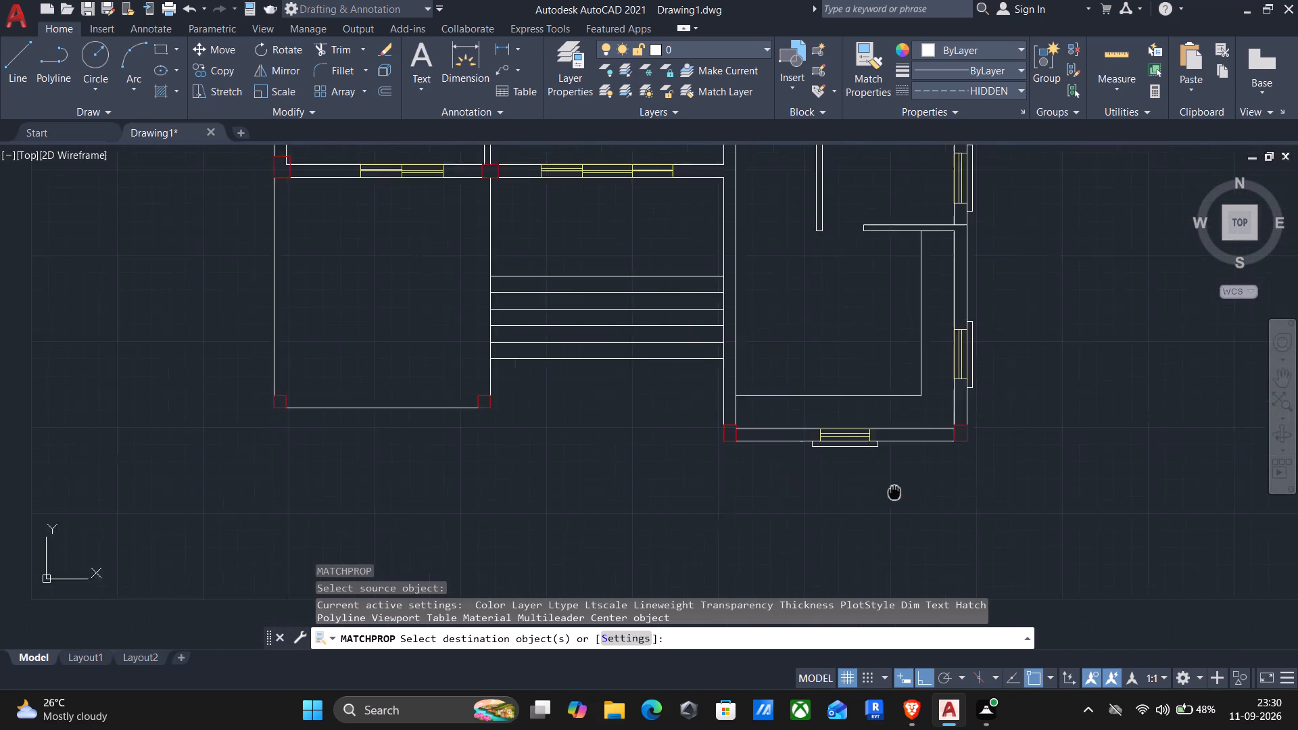
middle_drag(896, 476, 902, 433)
scroll(845, 376, up, 2)
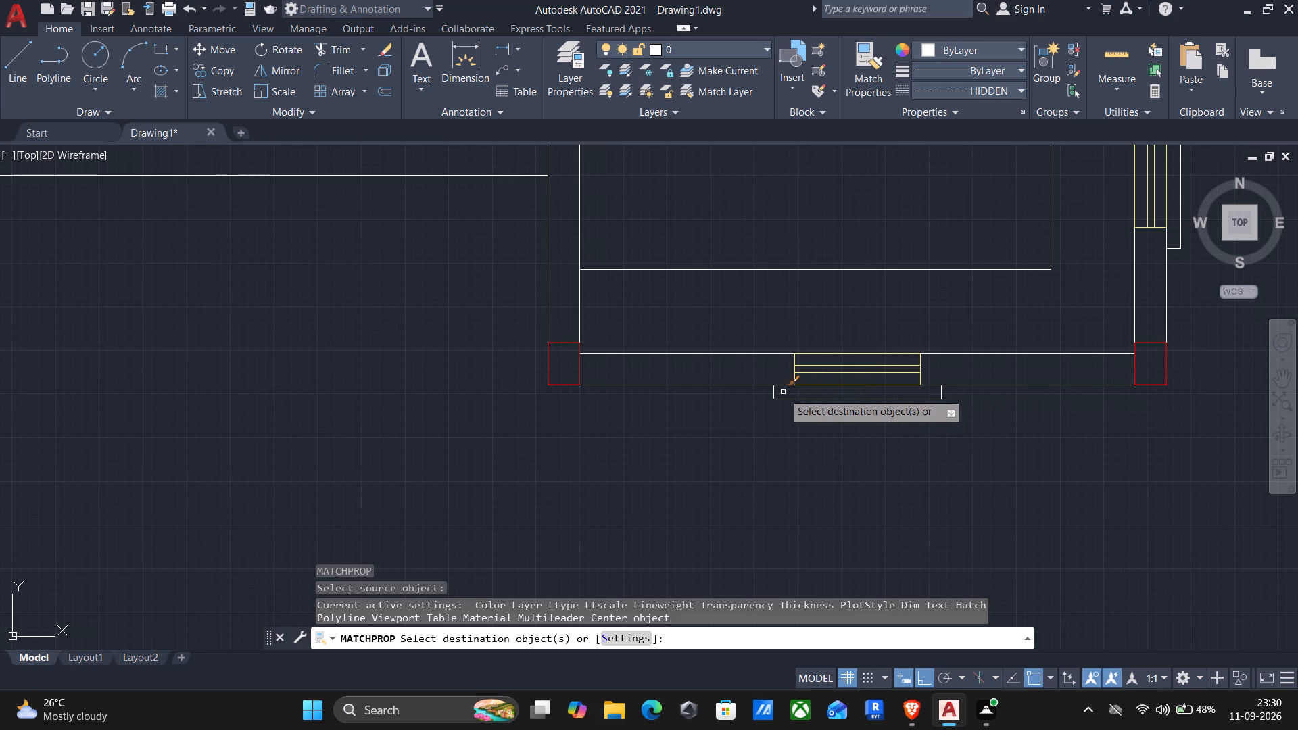
scroll(773, 391, up, 2)
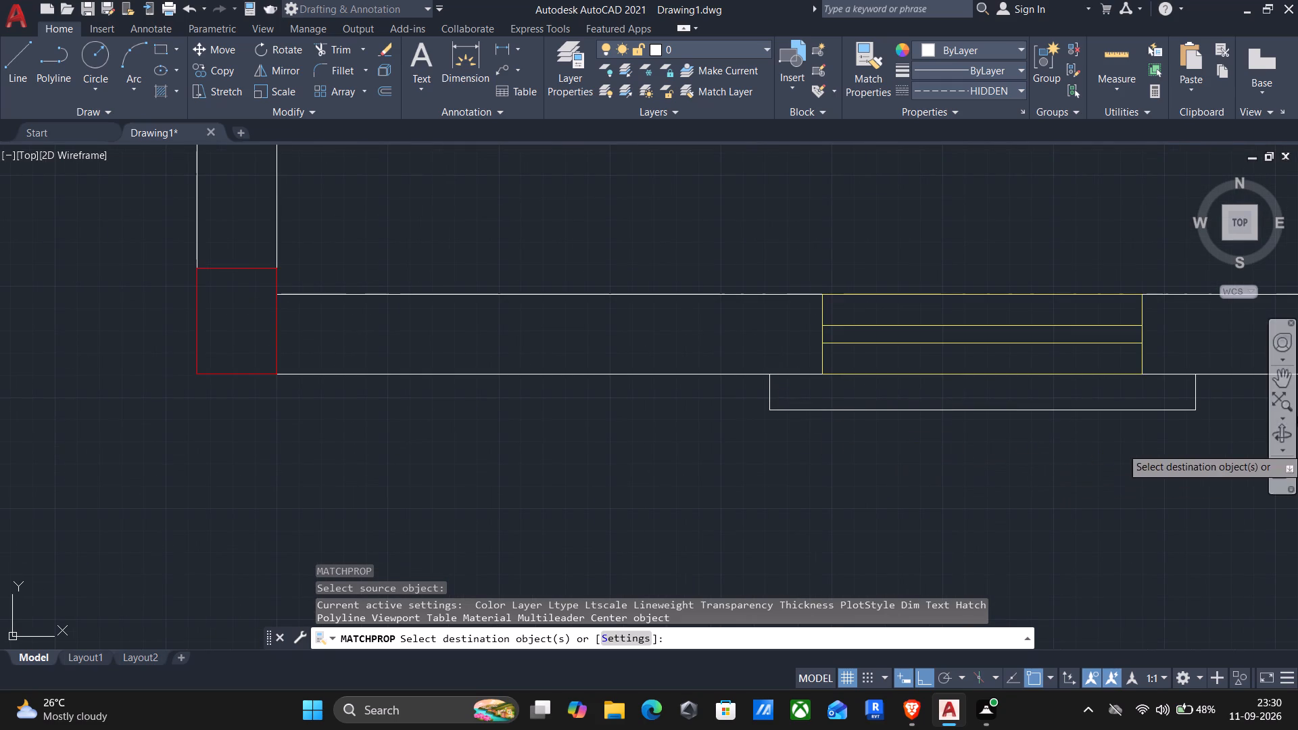
click(1199, 438)
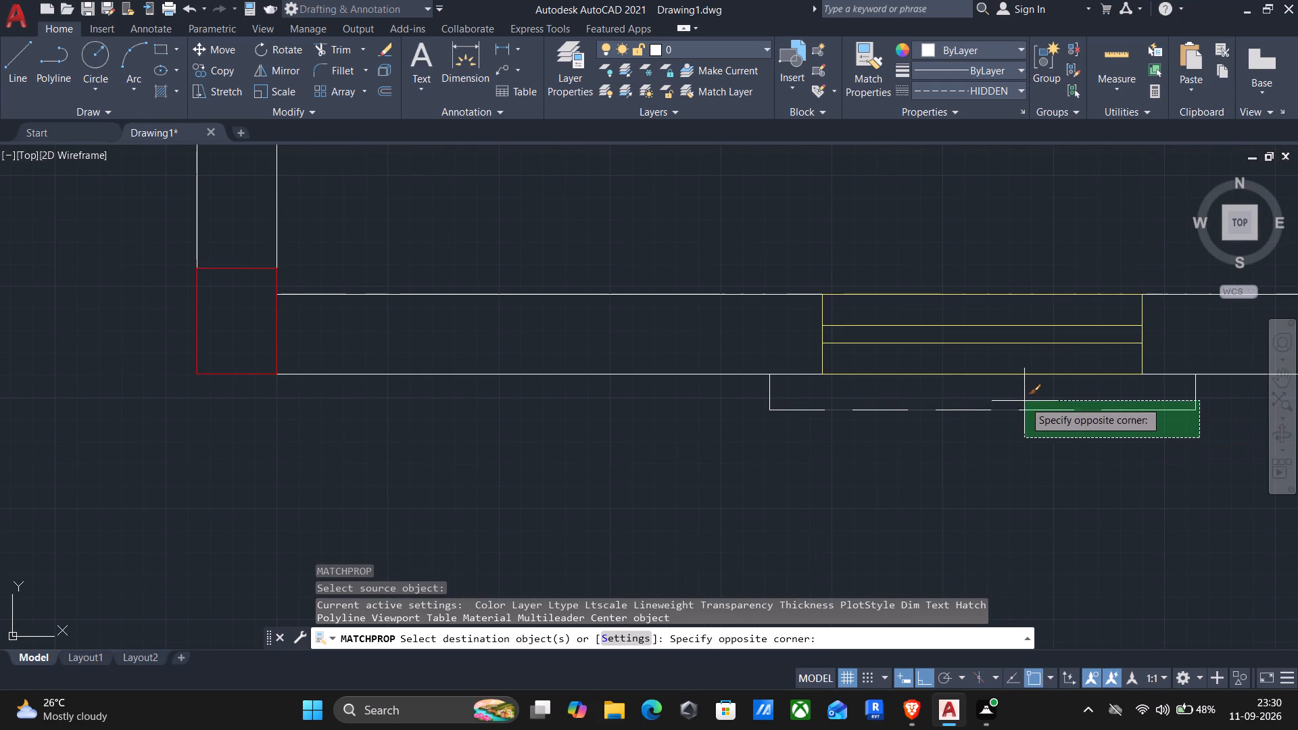
click(735, 403)
scroll(760, 443, down, 2)
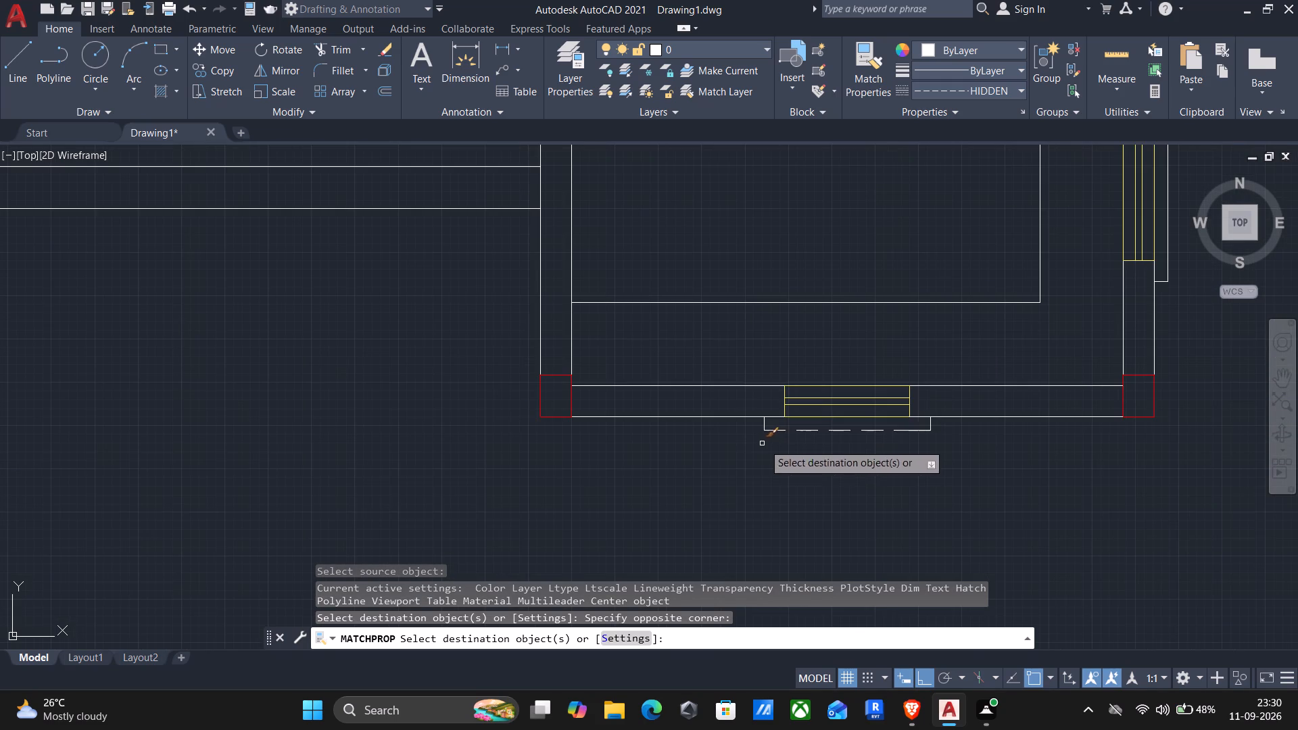
Match the dashed line's properties onto the projecting outline outside the southernmost east-wall window.
middle_drag(1066, 395, 850, 604)
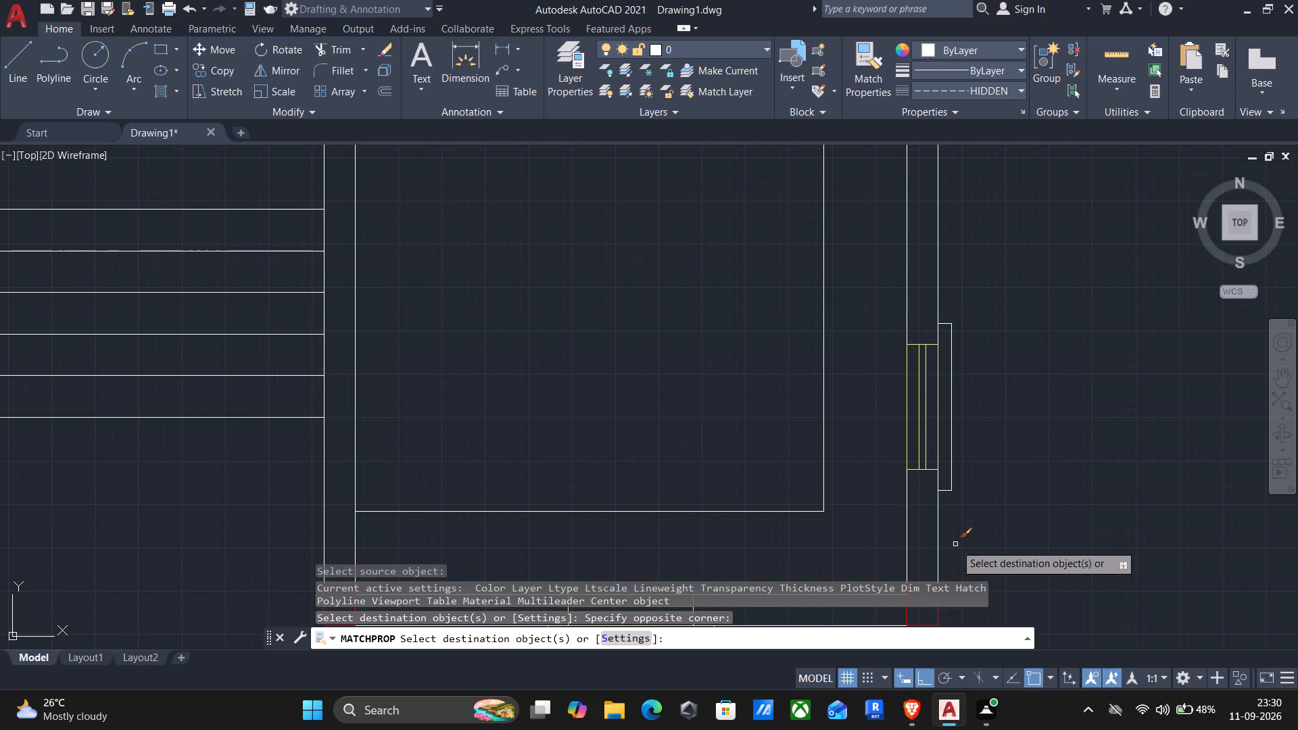
click(975, 510)
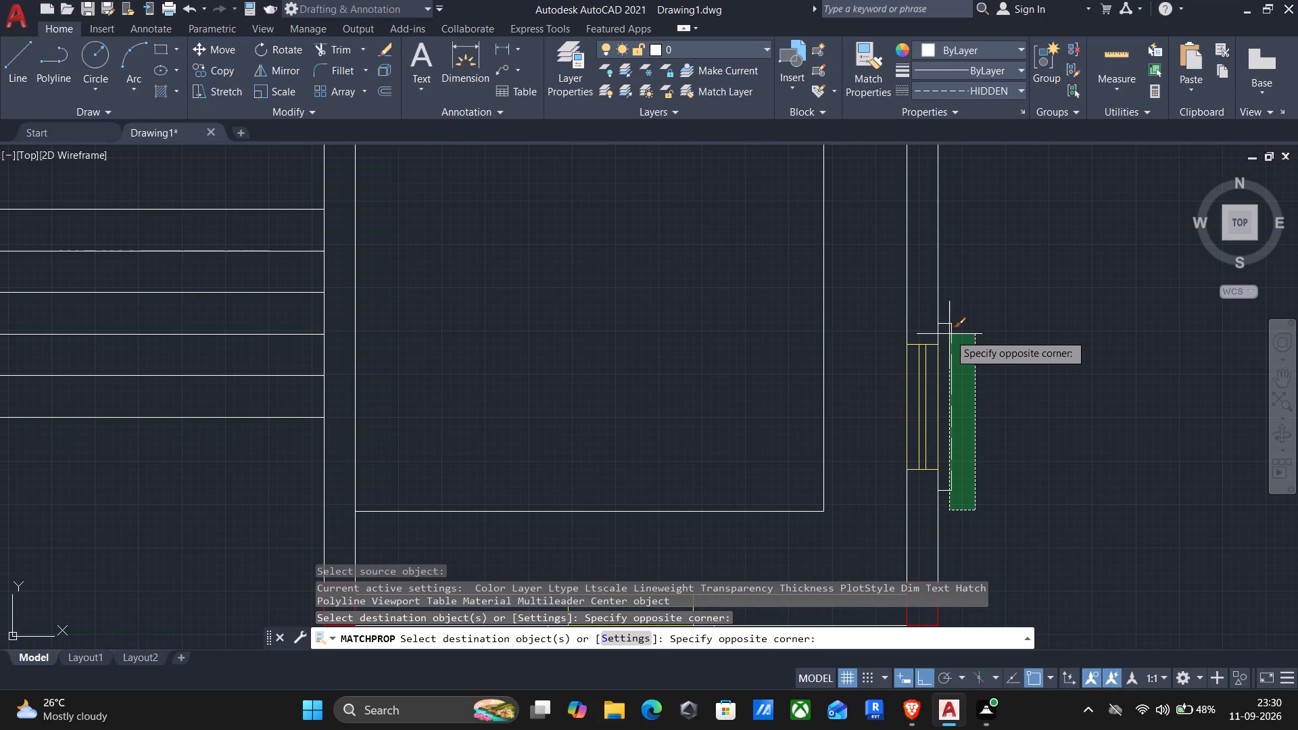
click(946, 321)
Match the dashed line's properties onto the projecting outline of the east-wall window just south of the small room's northeast corner column.
middle_drag(902, 400, 871, 553)
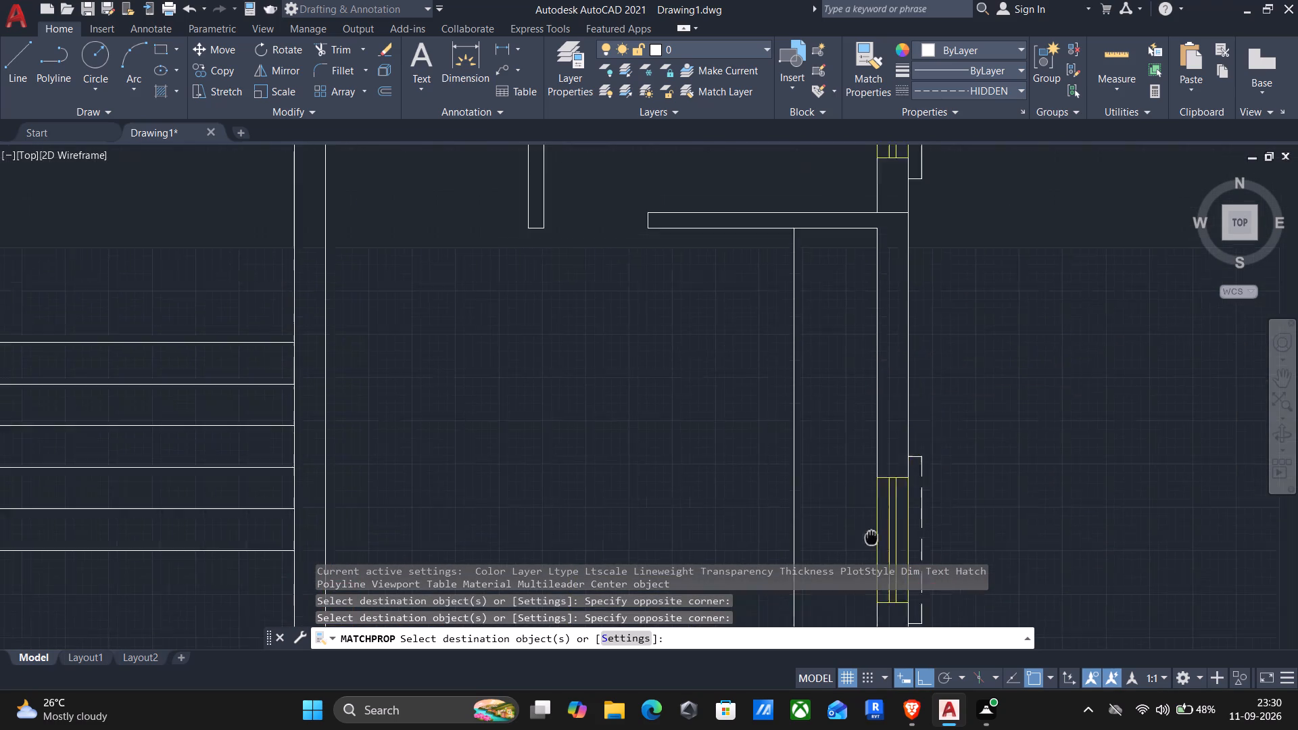
middle_drag(871, 553, 873, 601)
middle_click(873, 602)
middle_drag(1017, 310, 941, 522)
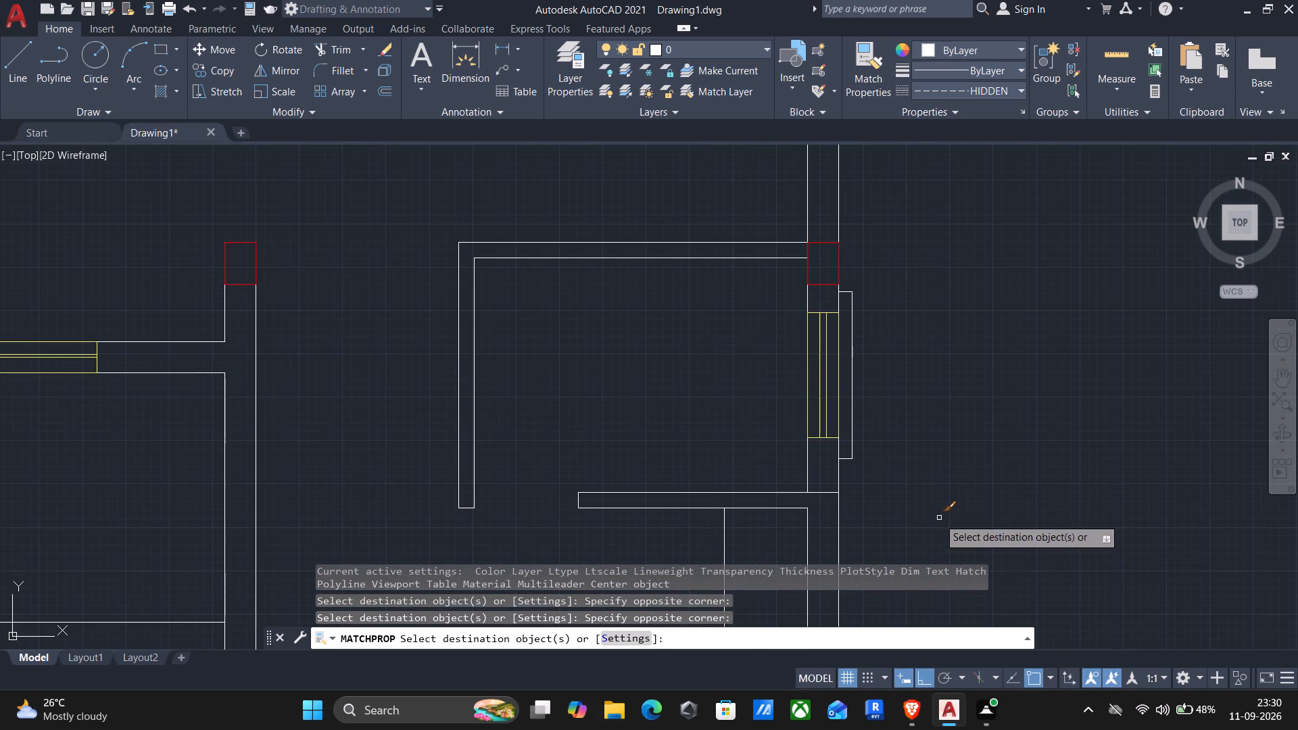
click(882, 483)
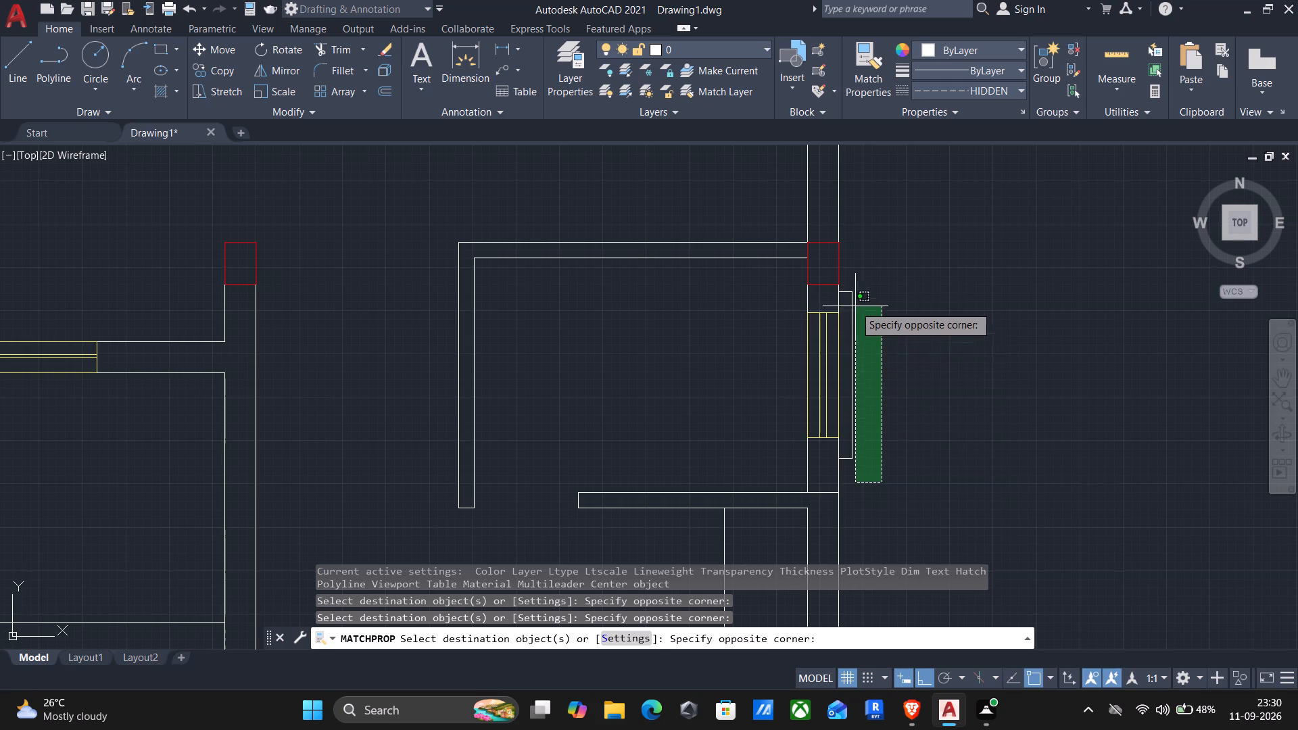
click(846, 285)
Match the dashed line's properties onto the projecting outline outside the large central room's east-wall window.
scroll(876, 304, down, 3)
middle_drag(890, 280, 842, 427)
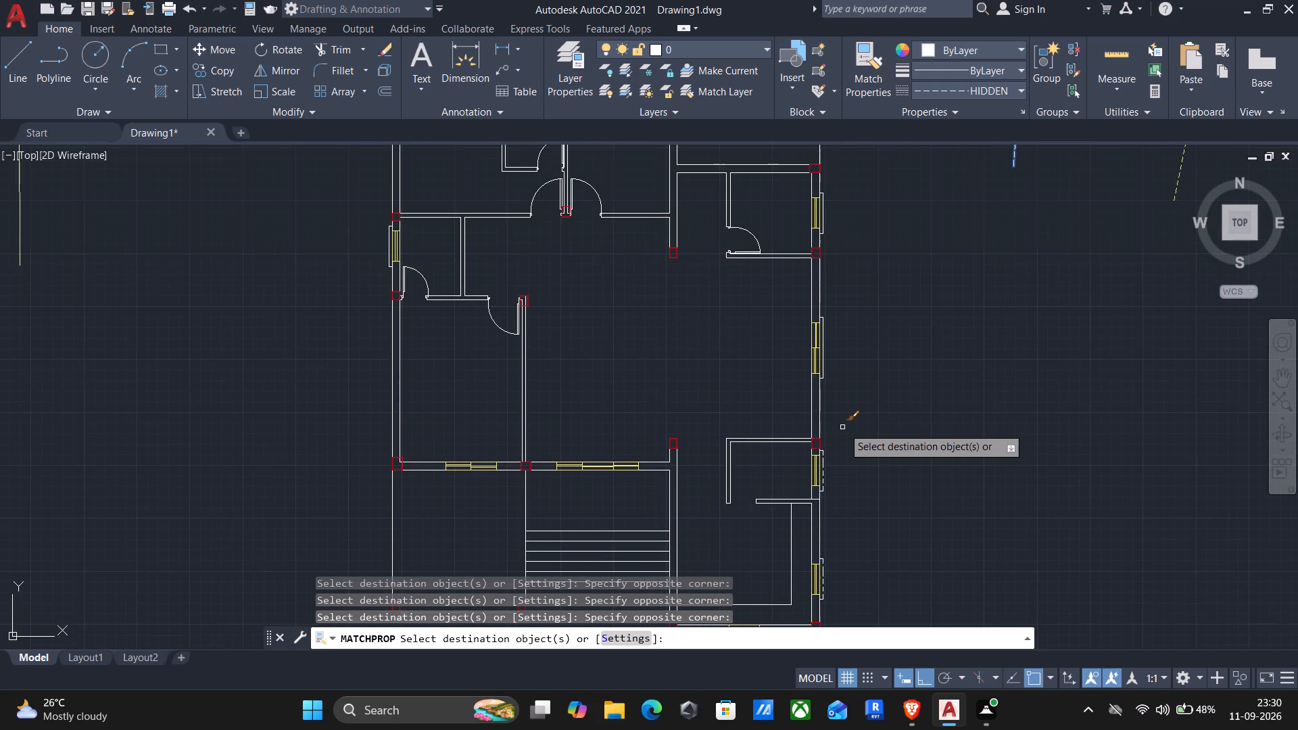
scroll(844, 404, up, 2)
click(849, 397)
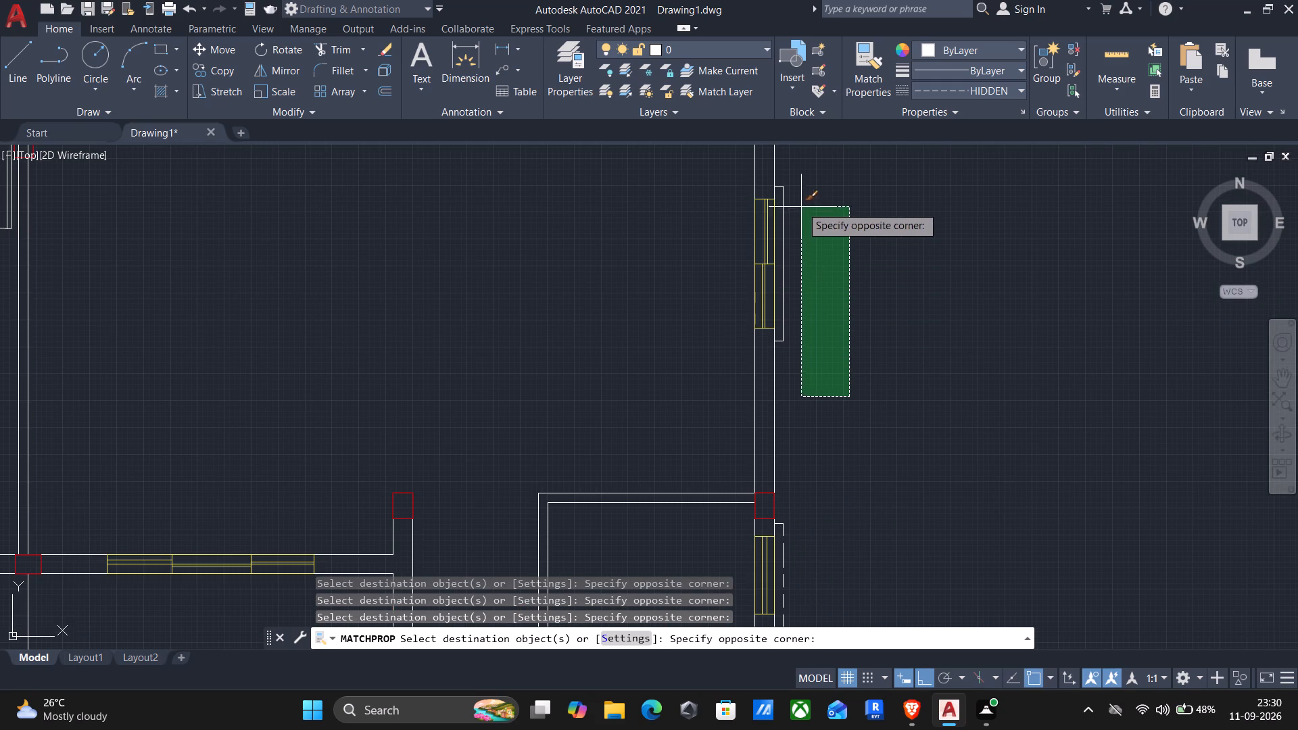
click(779, 152)
Match the dashed line's properties onto the projecting outline outside the northernmost east-wall window, between its two red columns.
scroll(779, 151, down, 1)
middle_drag(835, 191, 796, 575)
scroll(780, 416, up, 2)
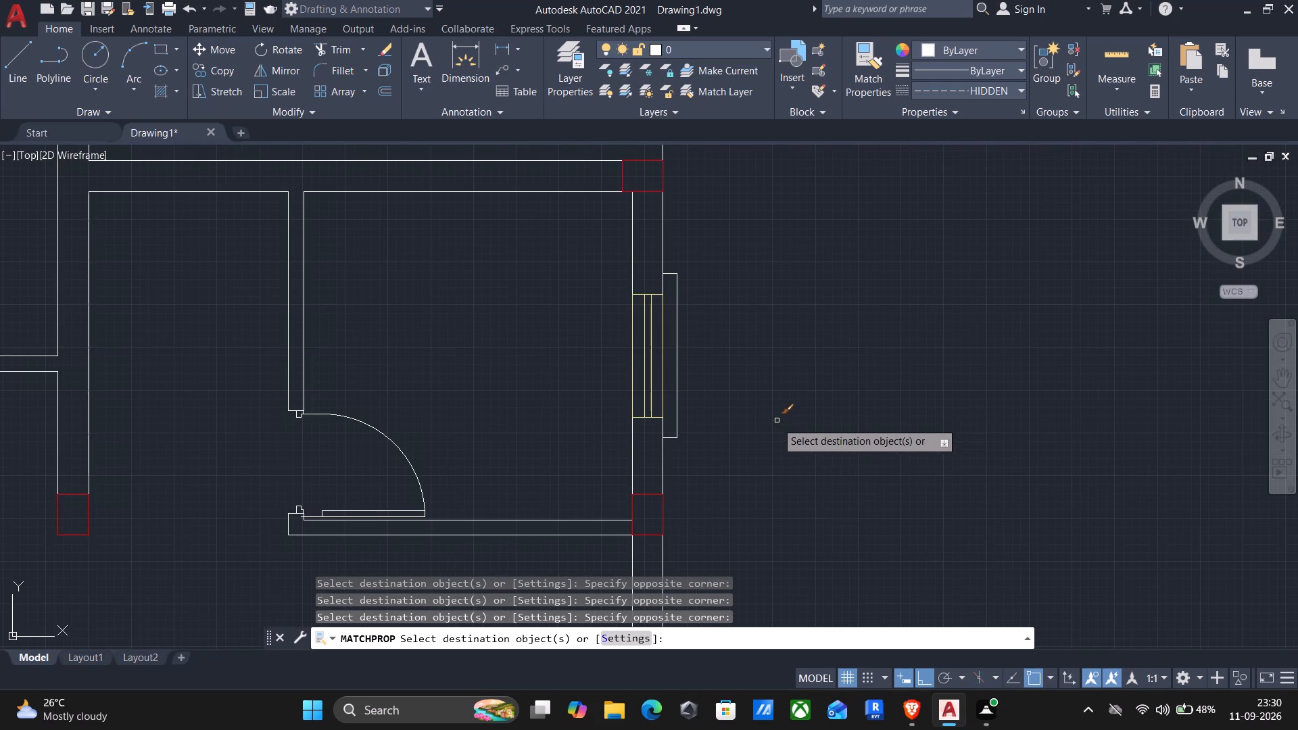
click(747, 458)
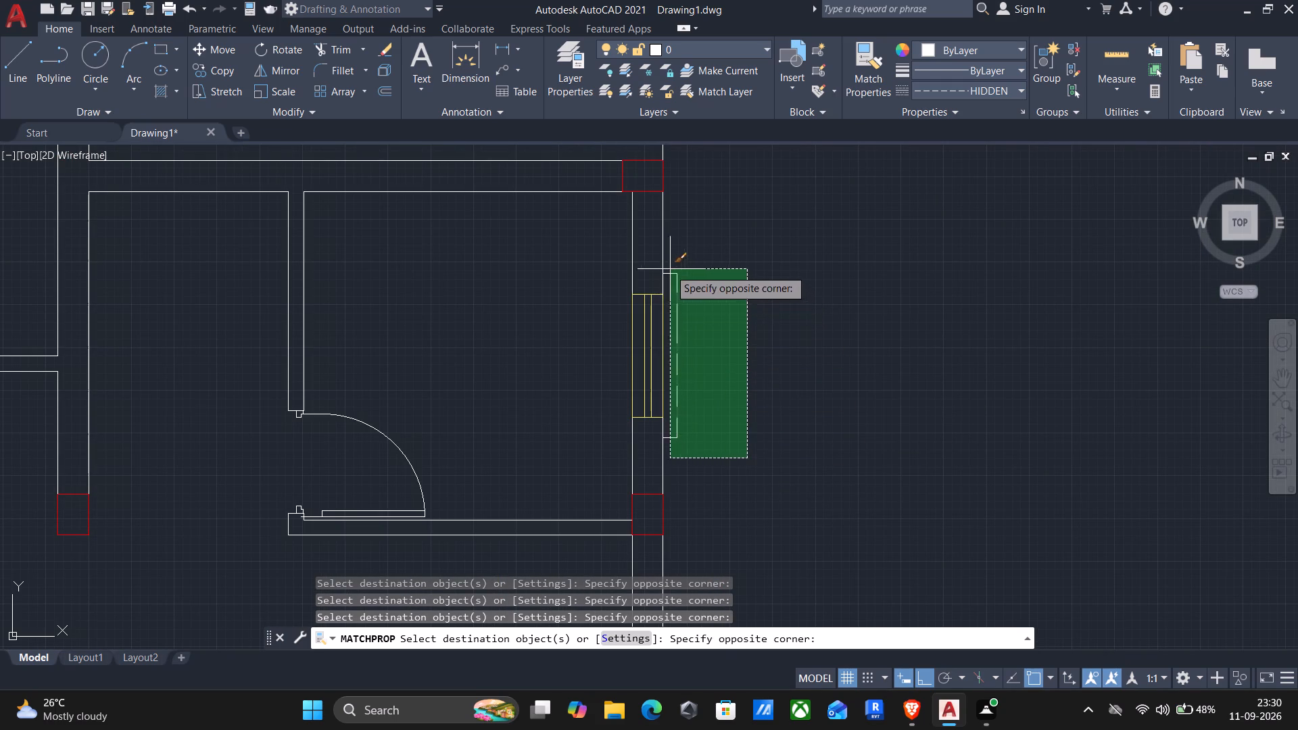
click(669, 269)
Match the dashed line's properties onto the projecting outlines outside the three north-wall windows, working from east to west.
scroll(612, 279, down, 2)
middle_drag(542, 325, 841, 521)
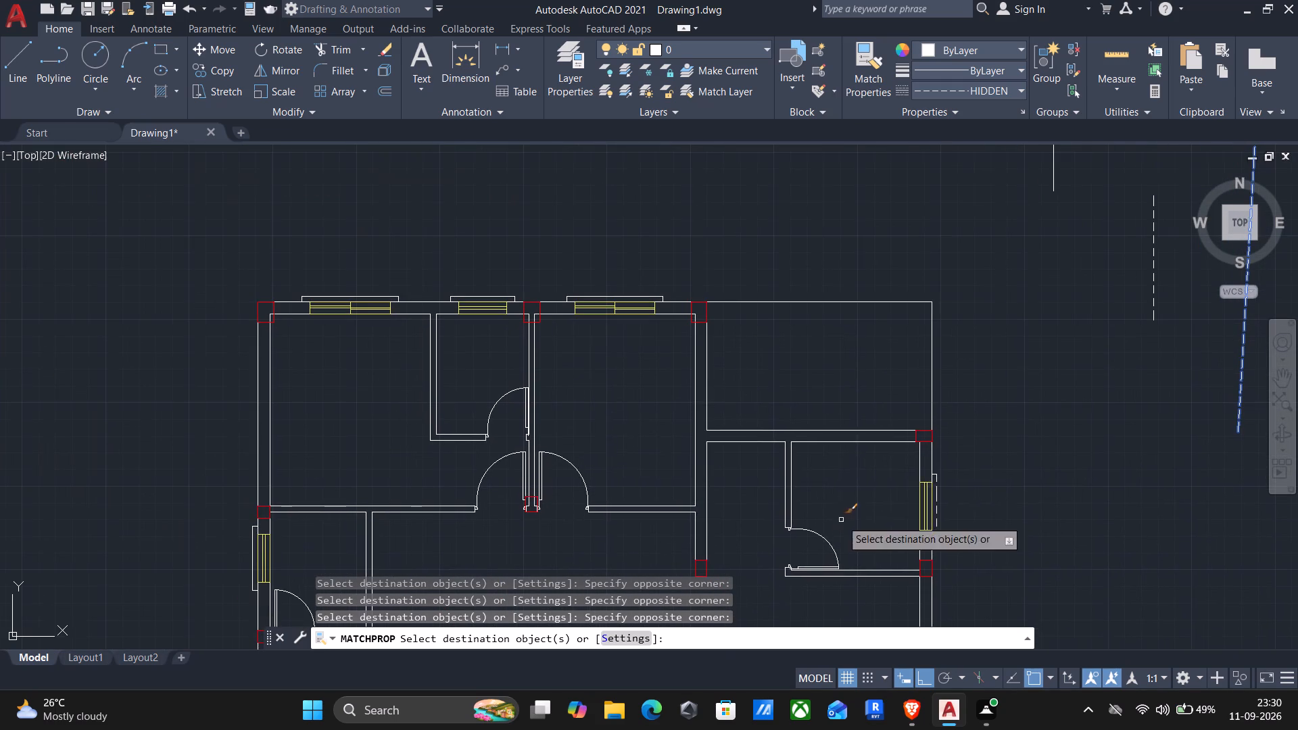
scroll(640, 331, up, 3)
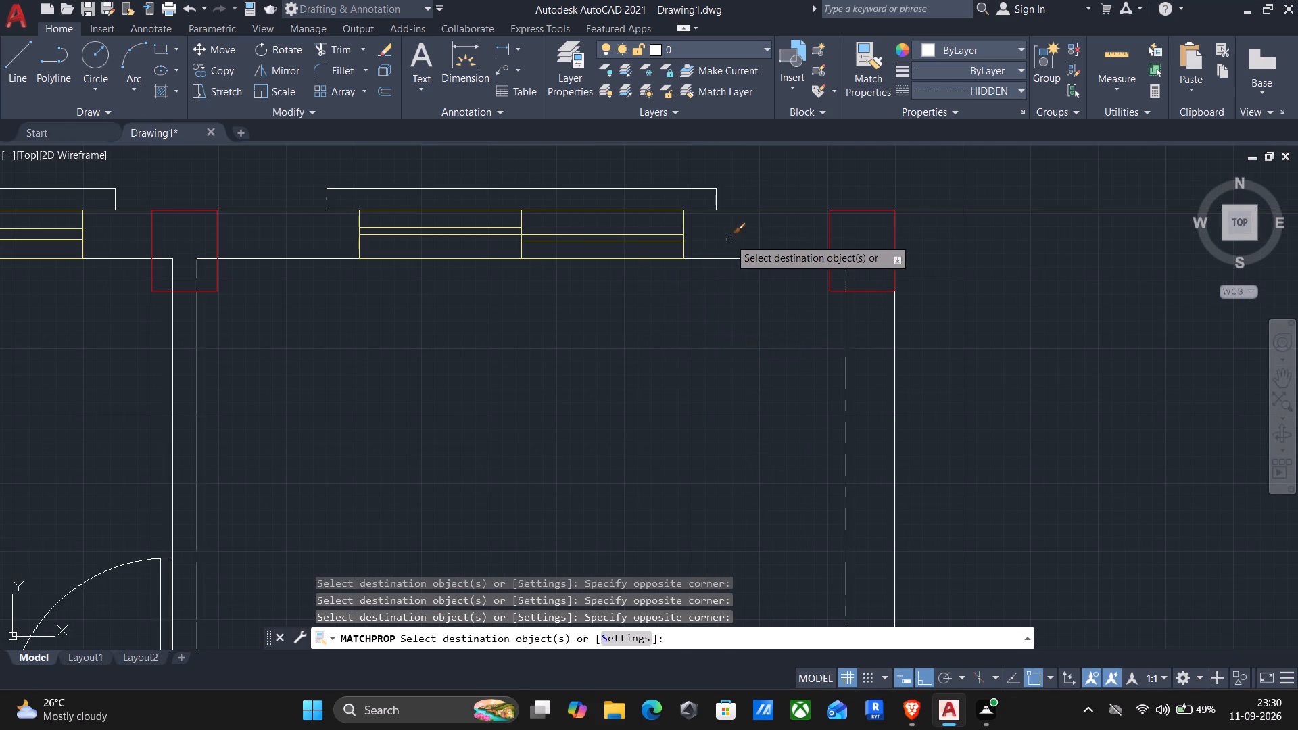
click(765, 183)
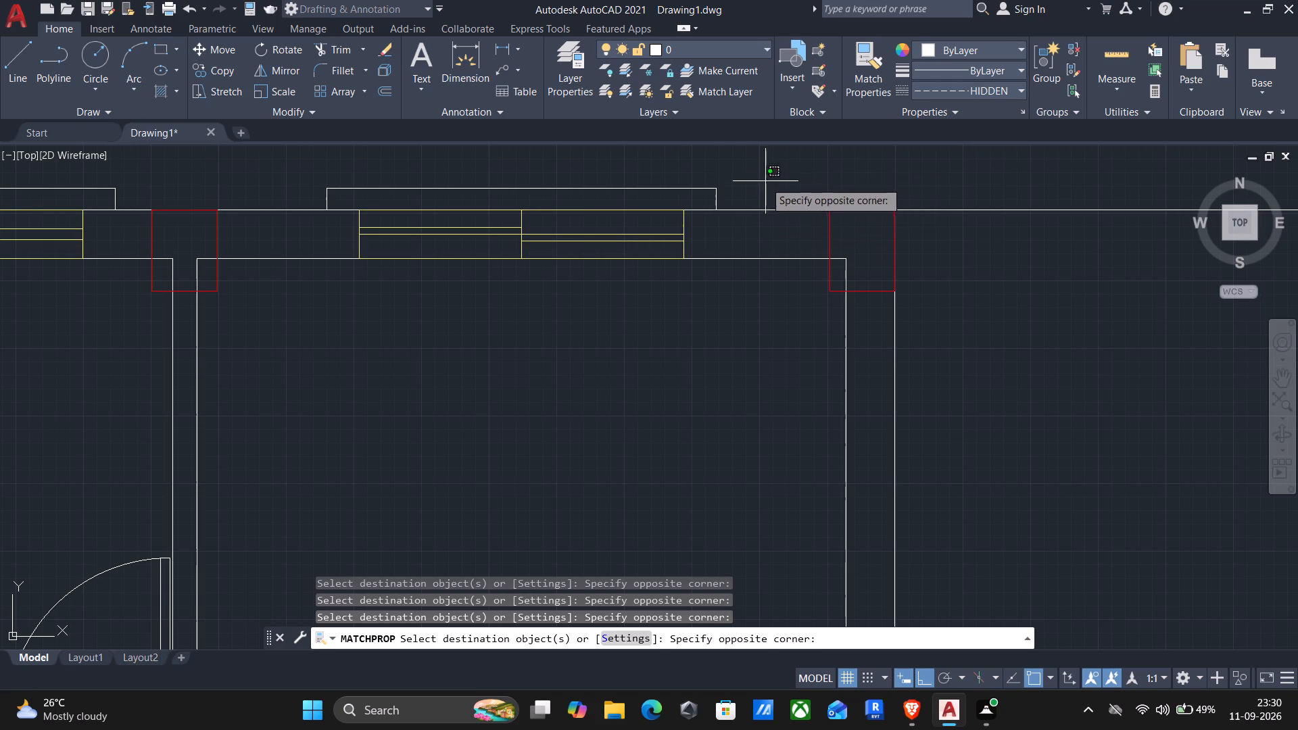
click(283, 197)
middle_drag(295, 208, 725, 375)
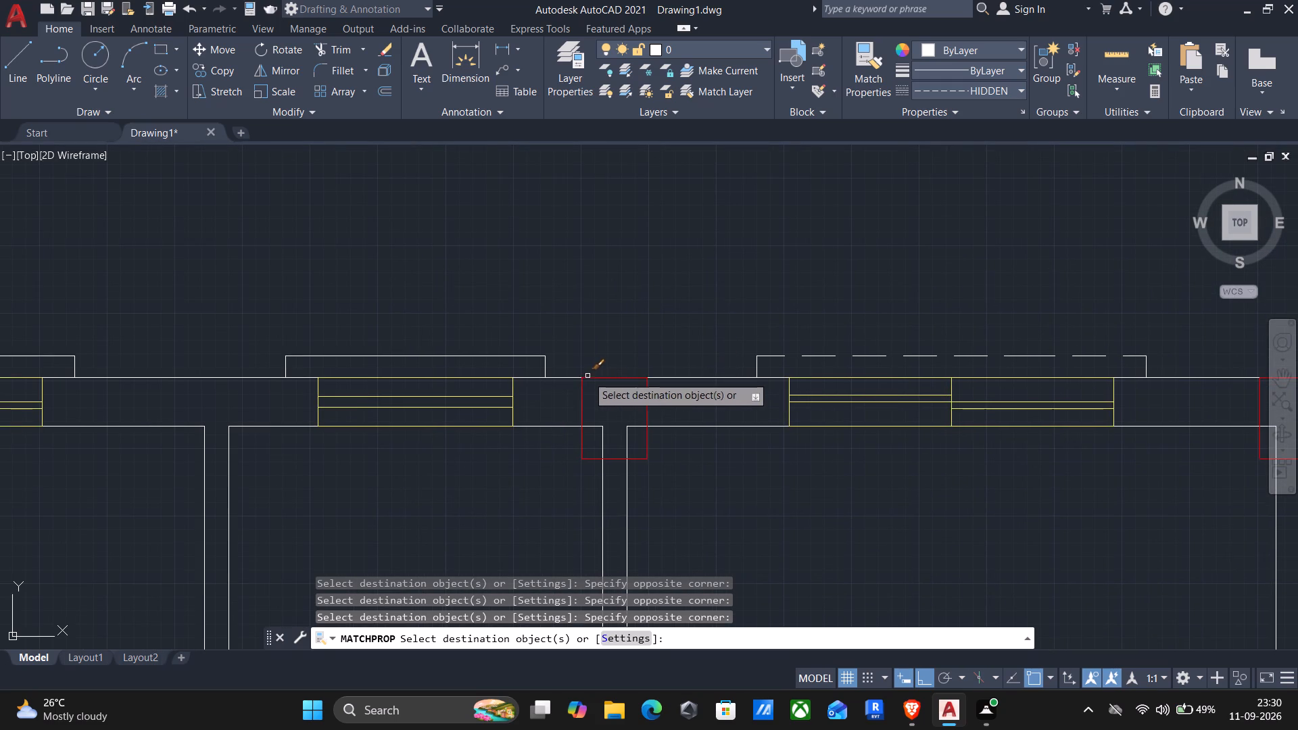
click(560, 363)
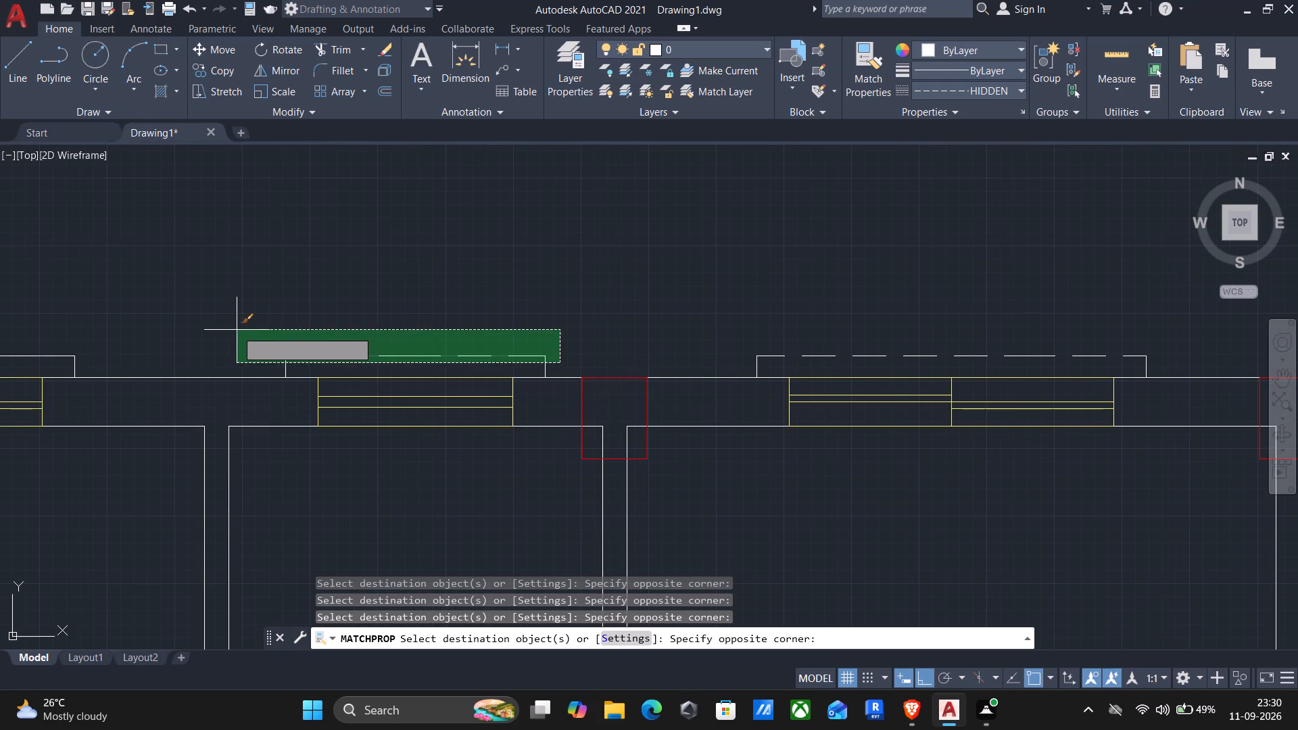
click(231, 331)
middle_drag(228, 329, 719, 327)
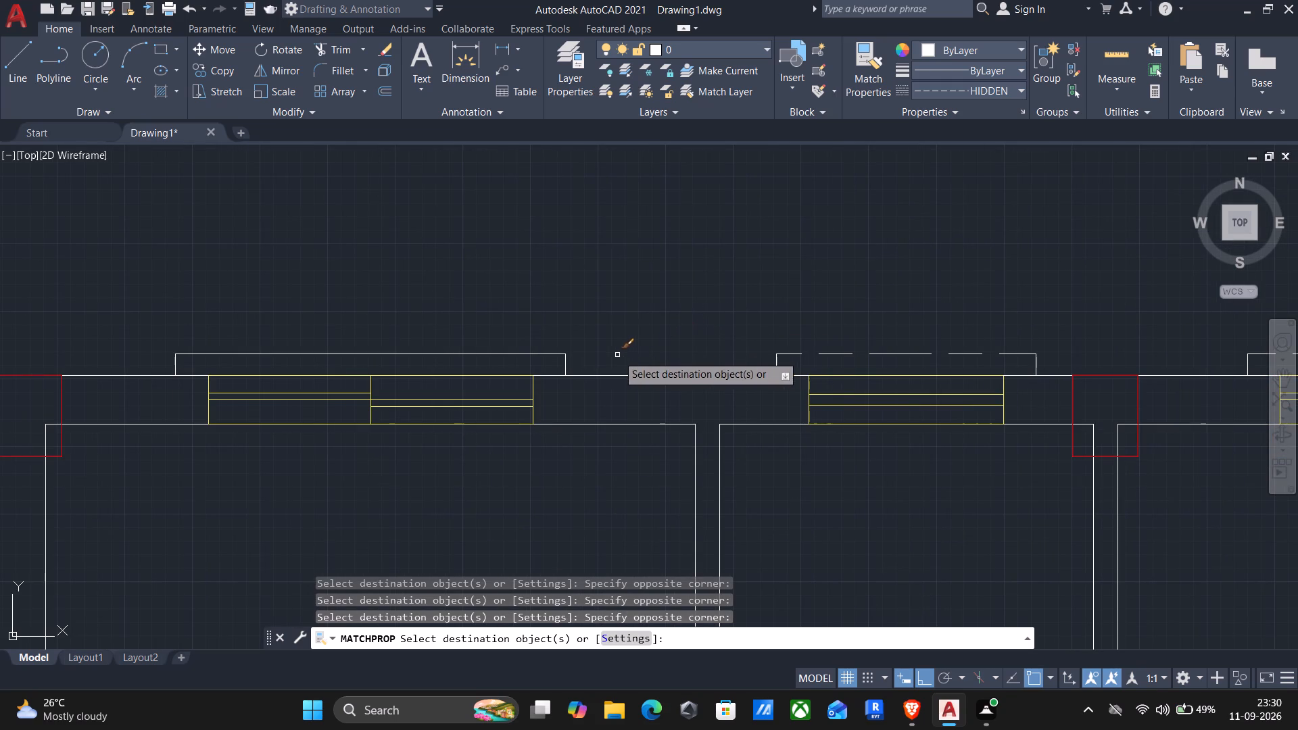
click(612, 358)
click(25, 301)
Match the dashed line's properties onto the projecting outline outside the west-wall window and finish the property matching.
scroll(78, 343, down, 1)
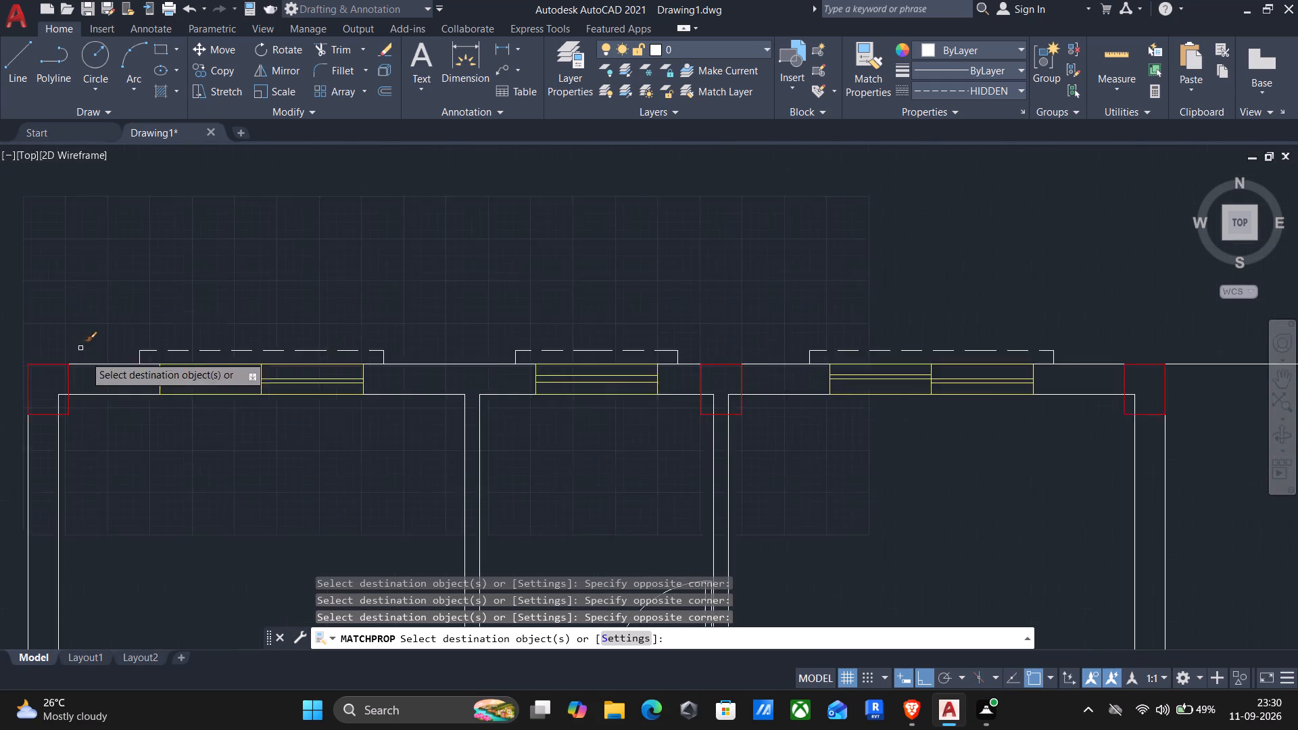
scroll(85, 356, down, 1)
middle_drag(138, 479, 654, 245)
middle_drag(438, 449, 679, 185)
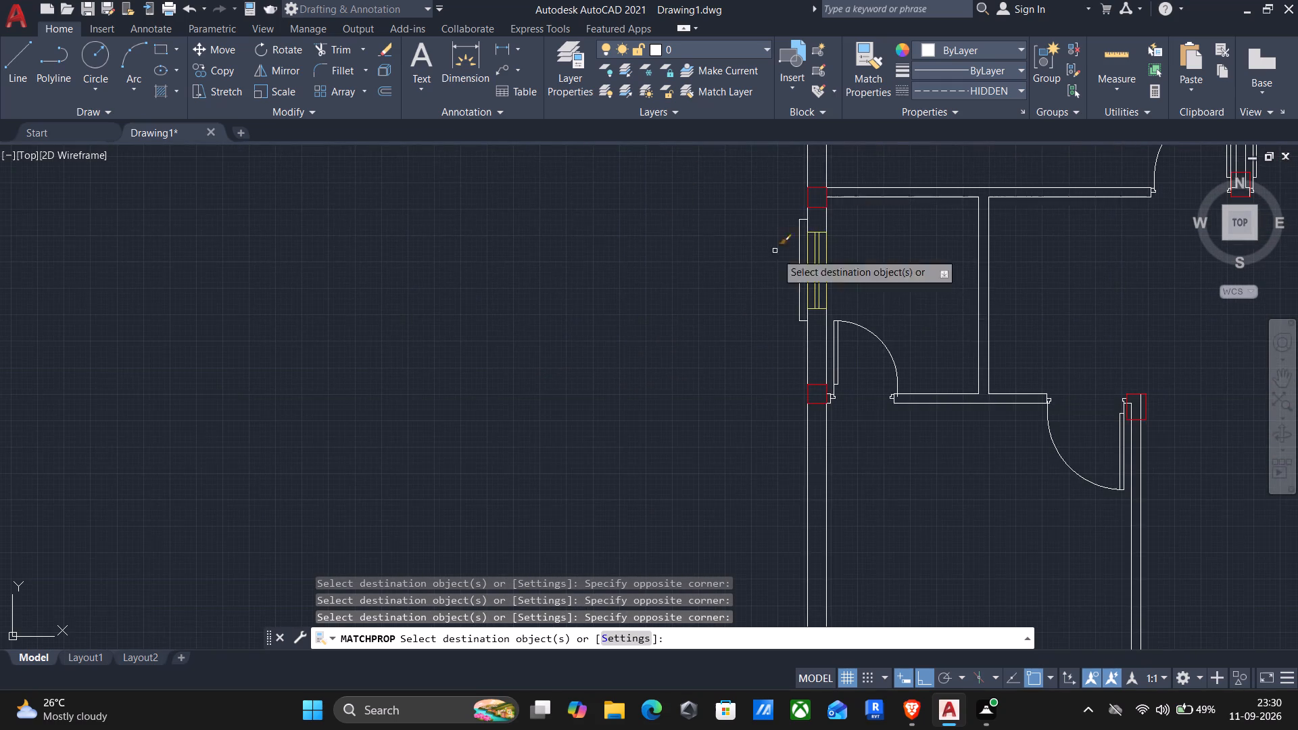
scroll(805, 326, up, 2)
click(789, 340)
middle_drag(776, 253, 741, 420)
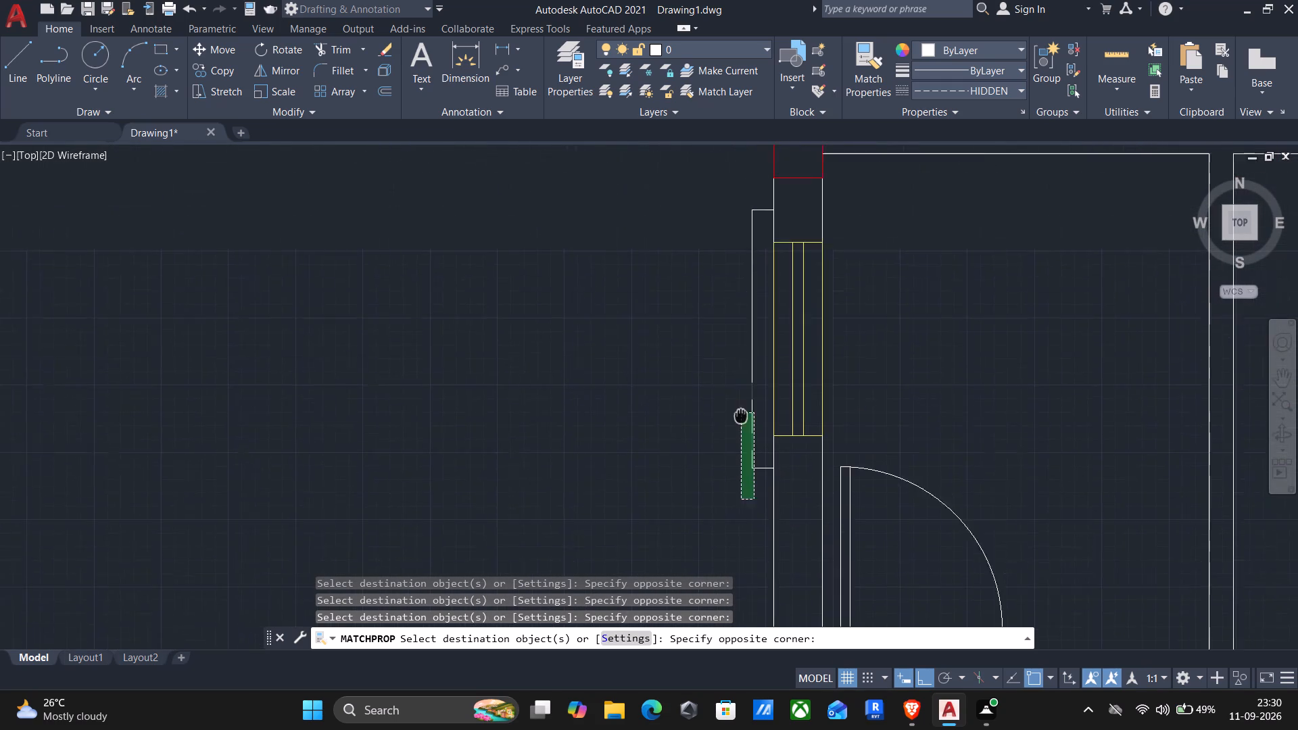
middle_drag(741, 420, 743, 439)
click(738, 195)
scroll(698, 283, down, 1)
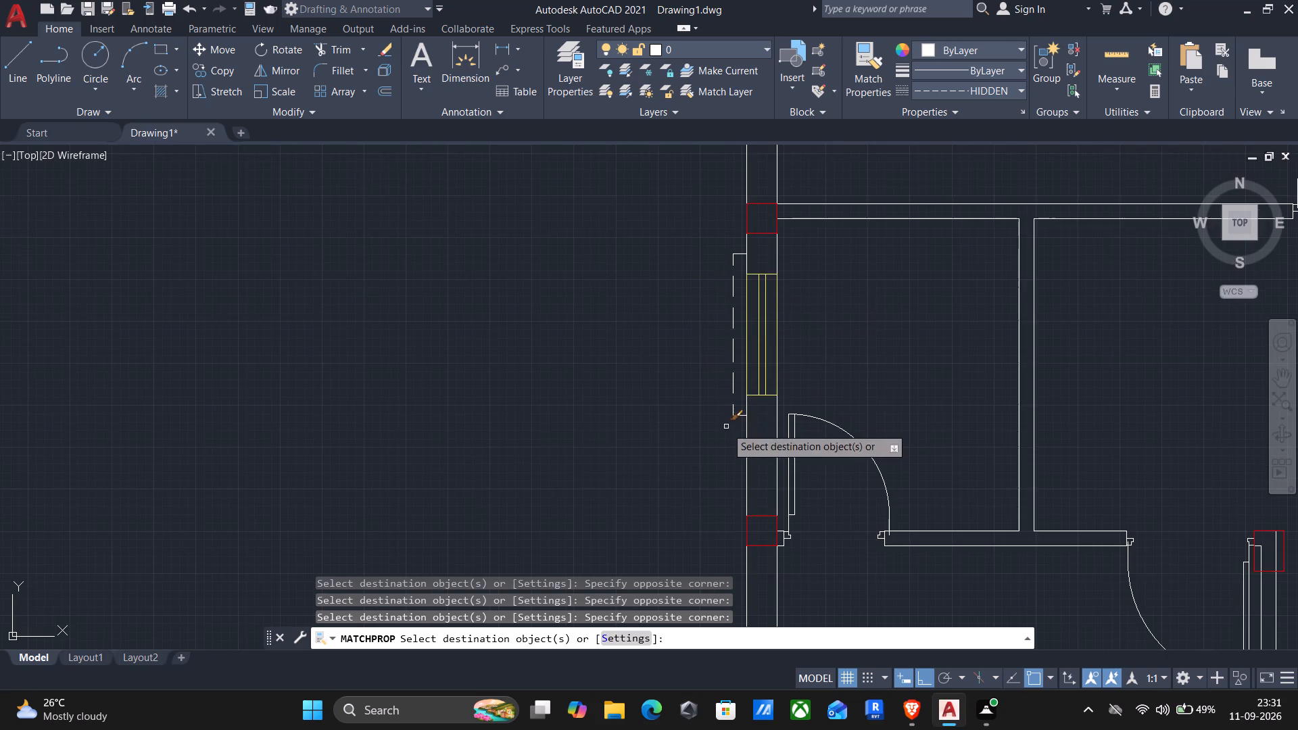
middle_drag(726, 427, 819, 205)
middle_drag(821, 199, 822, 190)
scroll(794, 255, down, 2)
middle_drag(804, 405, 886, 155)
middle_drag(859, 260, 813, 317)
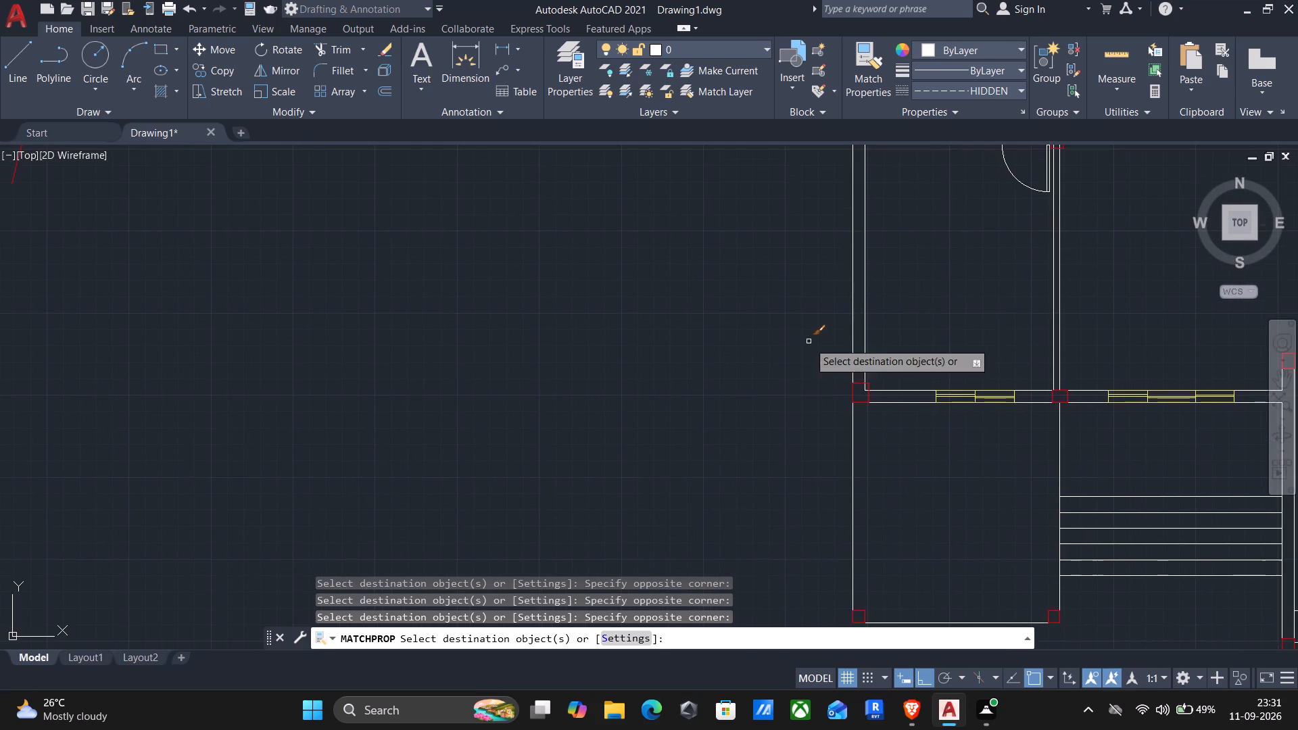
middle_drag(759, 387, 700, 430)
key(Return)
scroll(696, 366, down, 1)
middle_drag(700, 356, 608, 471)
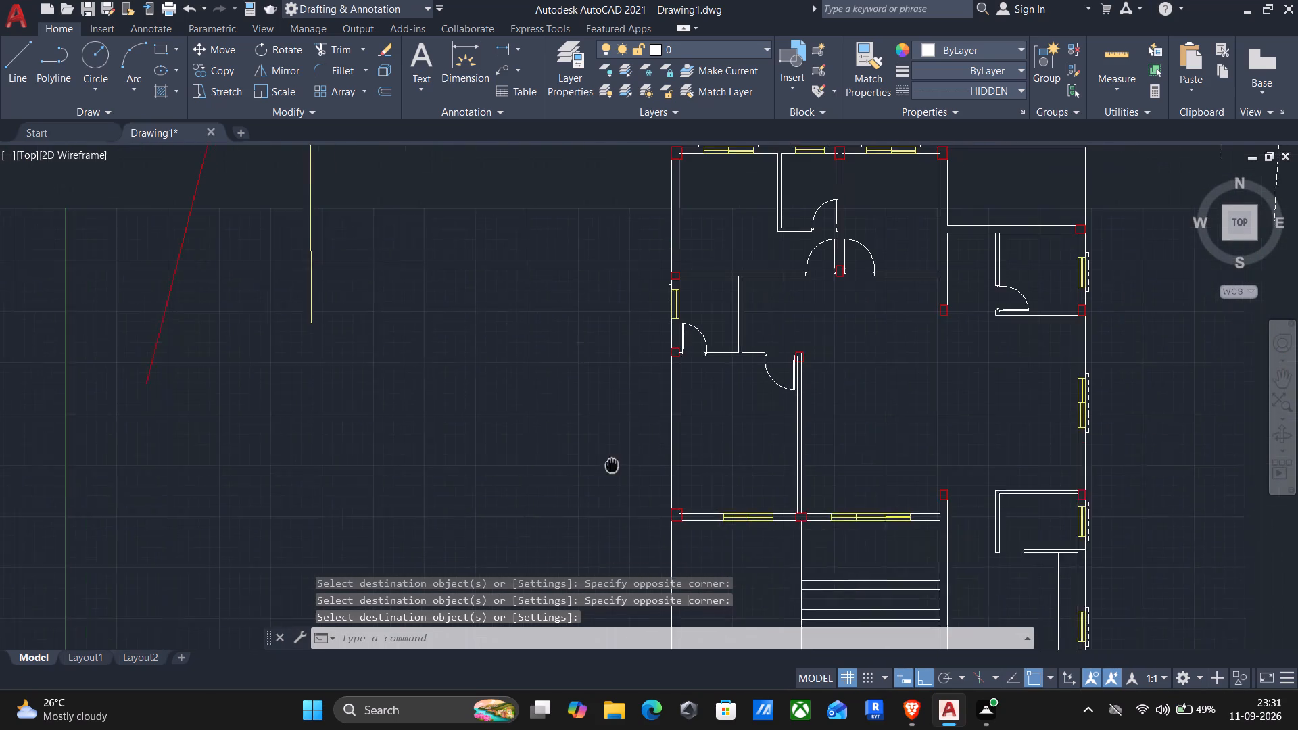
middle_drag(608, 471, 602, 483)
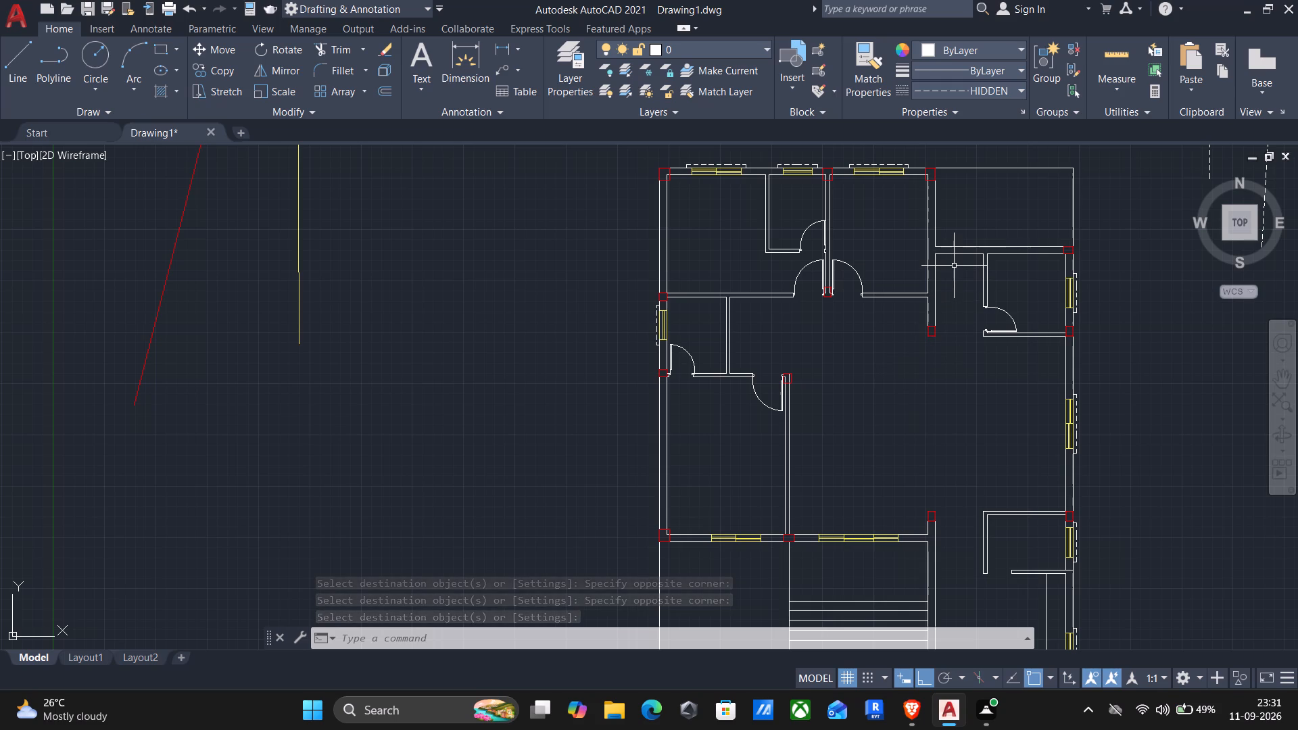
Offset the inner line of the wall south of the northeast open area 1' southward, in the passage beside the small room.
key(o)
key(Return)
click(963, 249)
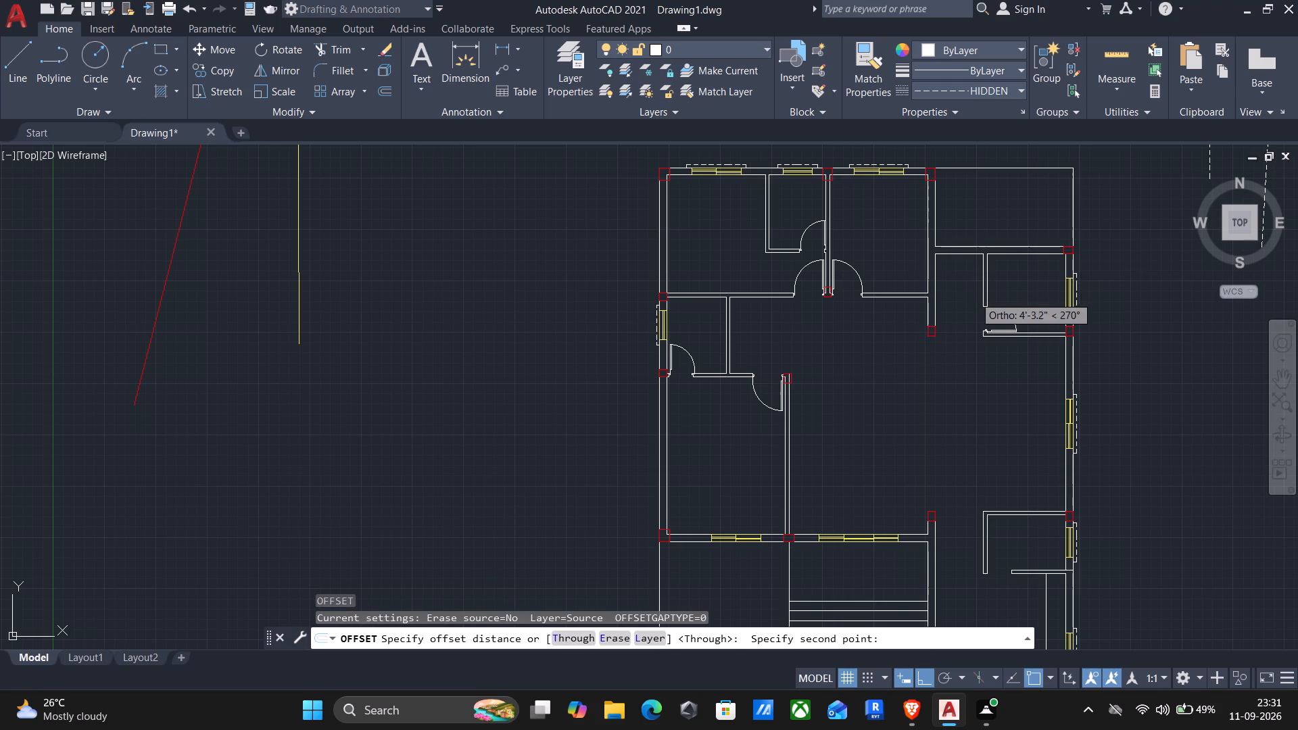
click(974, 296)
click(966, 255)
text(1')
key(Return)
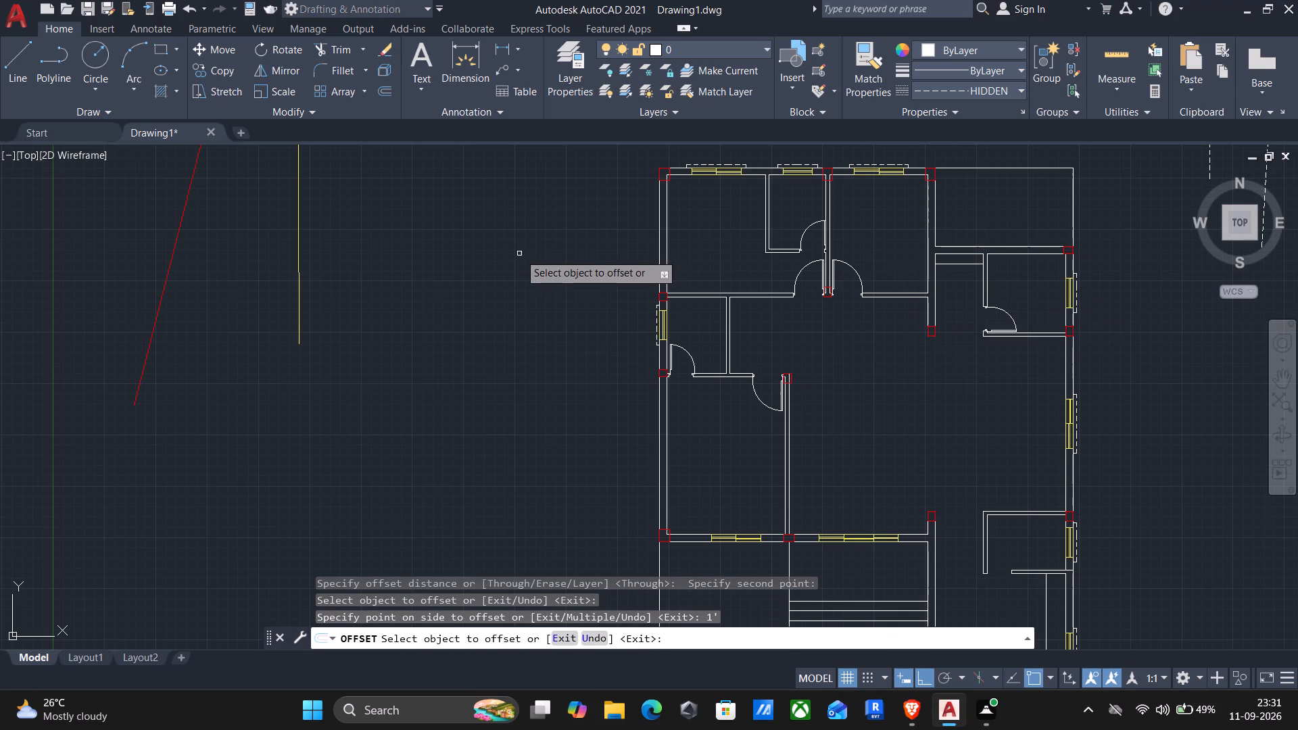
key(Escape)
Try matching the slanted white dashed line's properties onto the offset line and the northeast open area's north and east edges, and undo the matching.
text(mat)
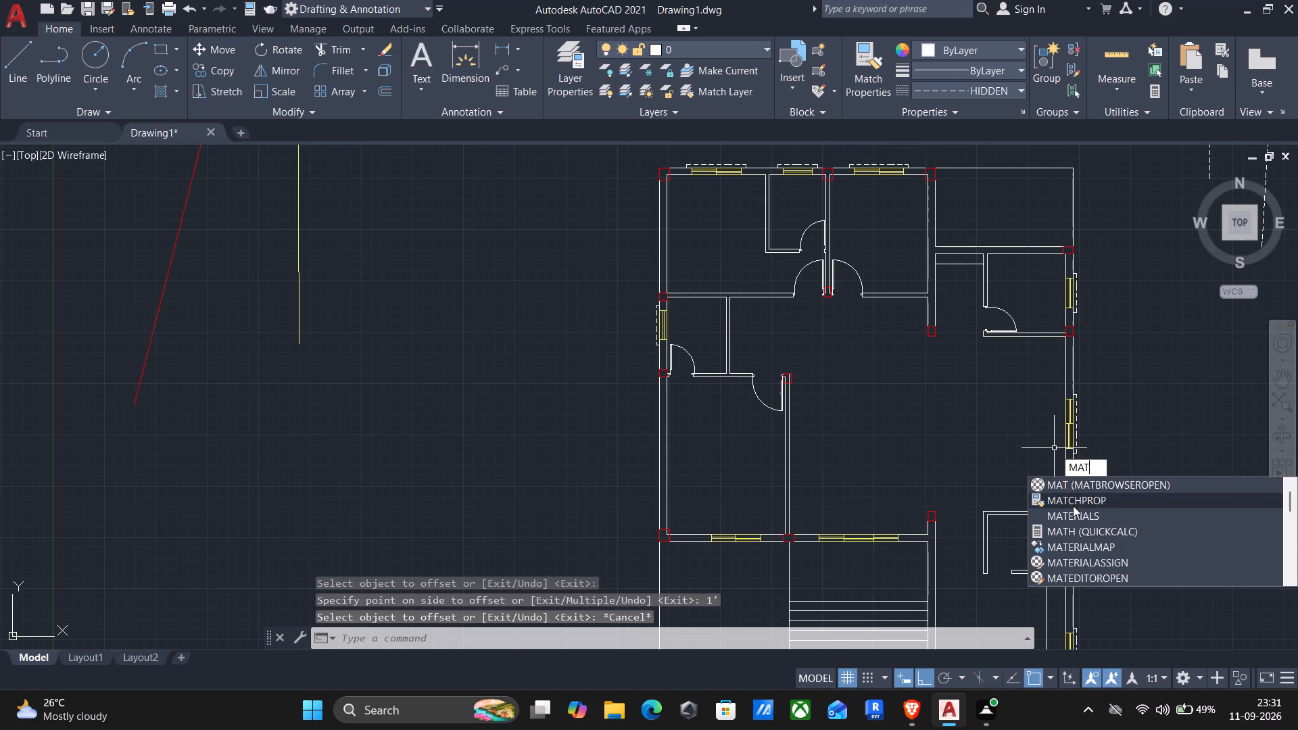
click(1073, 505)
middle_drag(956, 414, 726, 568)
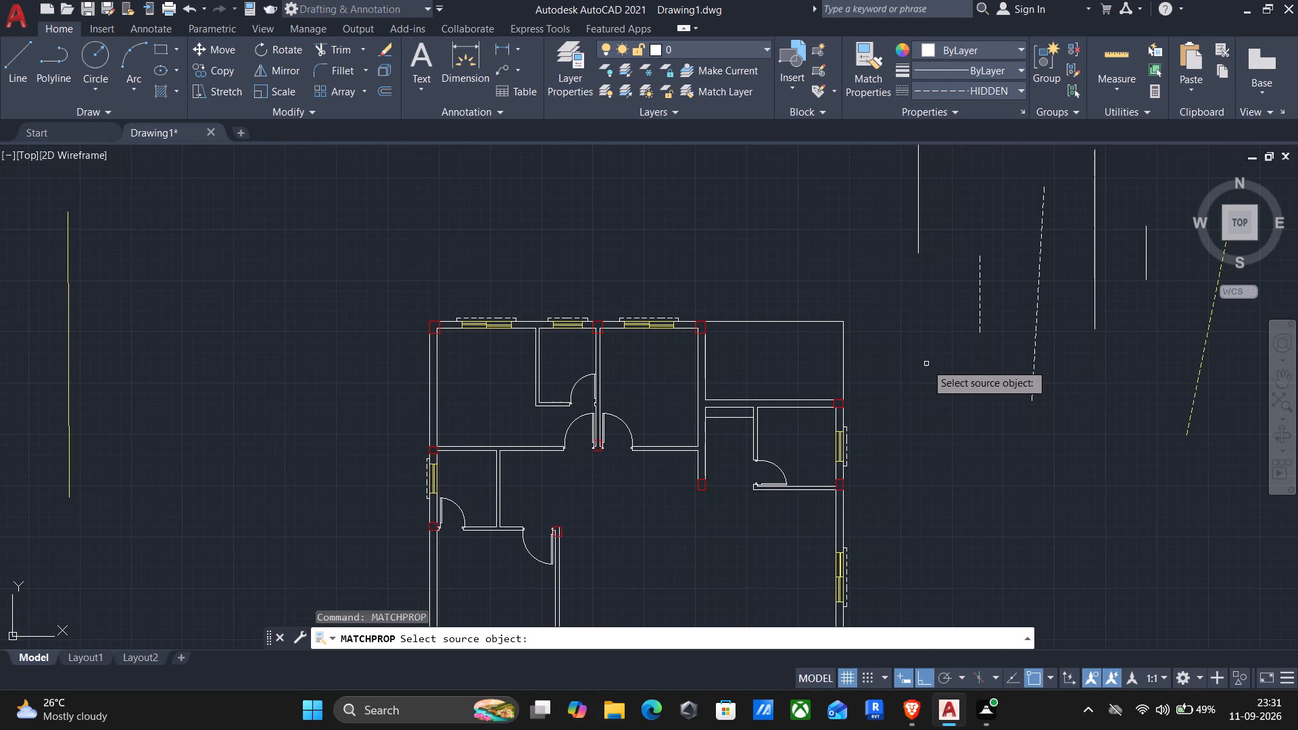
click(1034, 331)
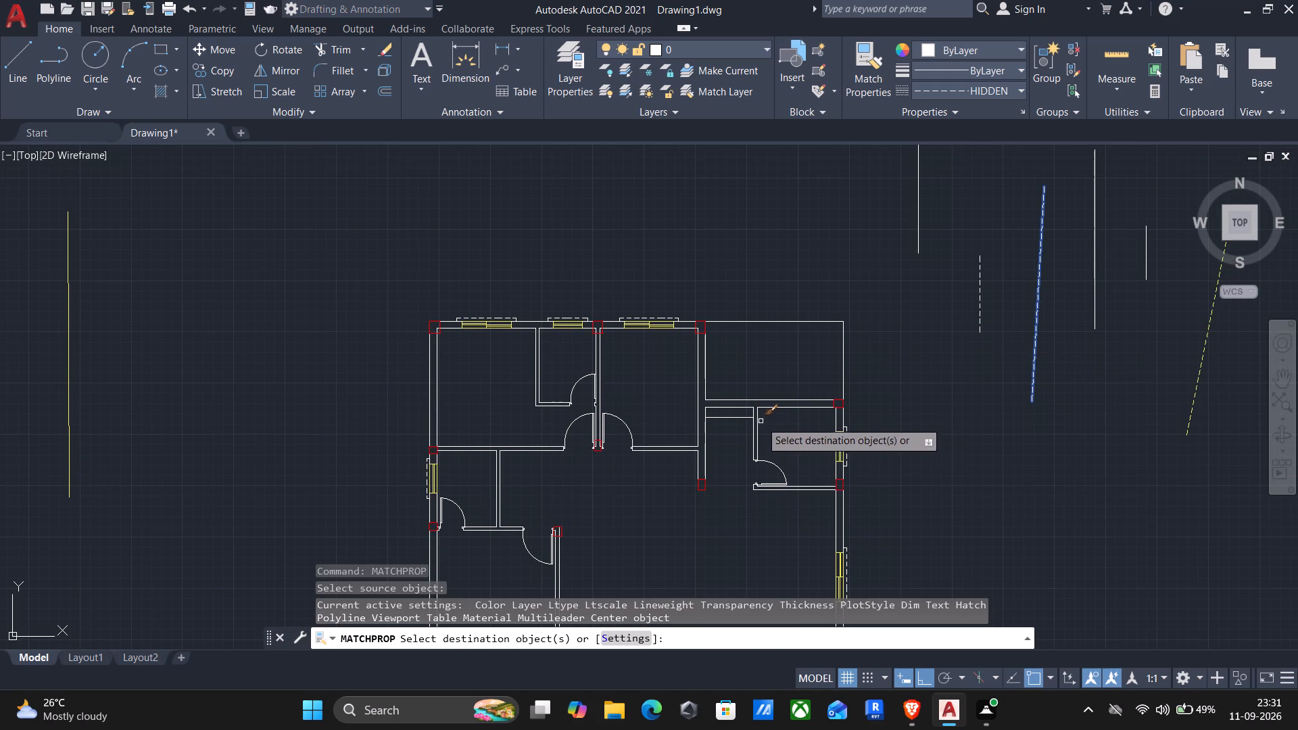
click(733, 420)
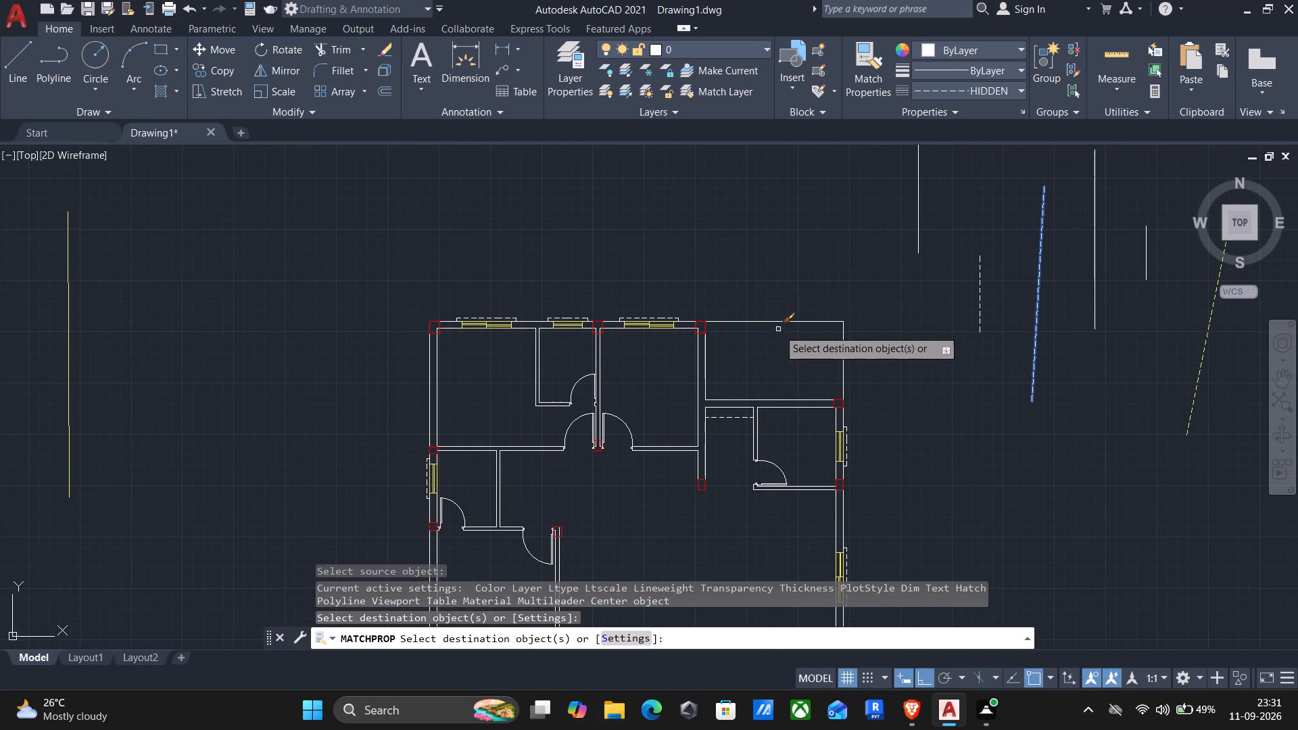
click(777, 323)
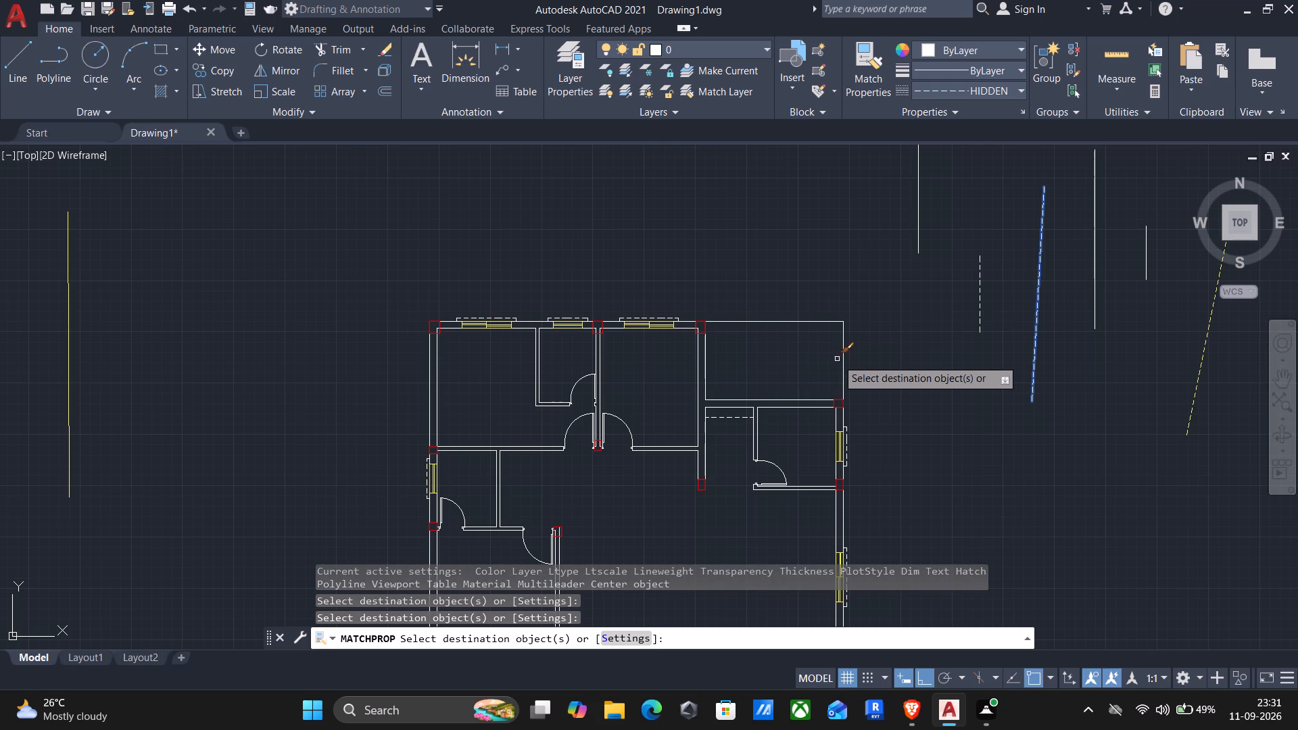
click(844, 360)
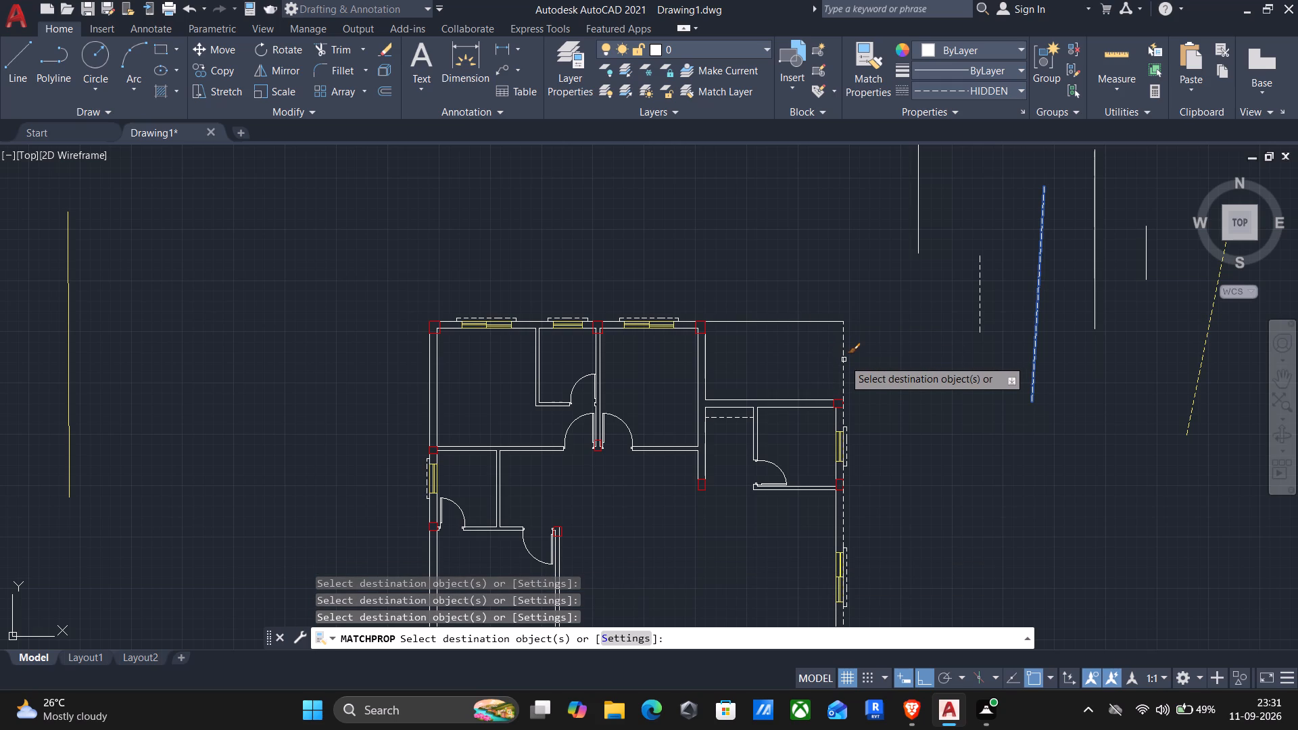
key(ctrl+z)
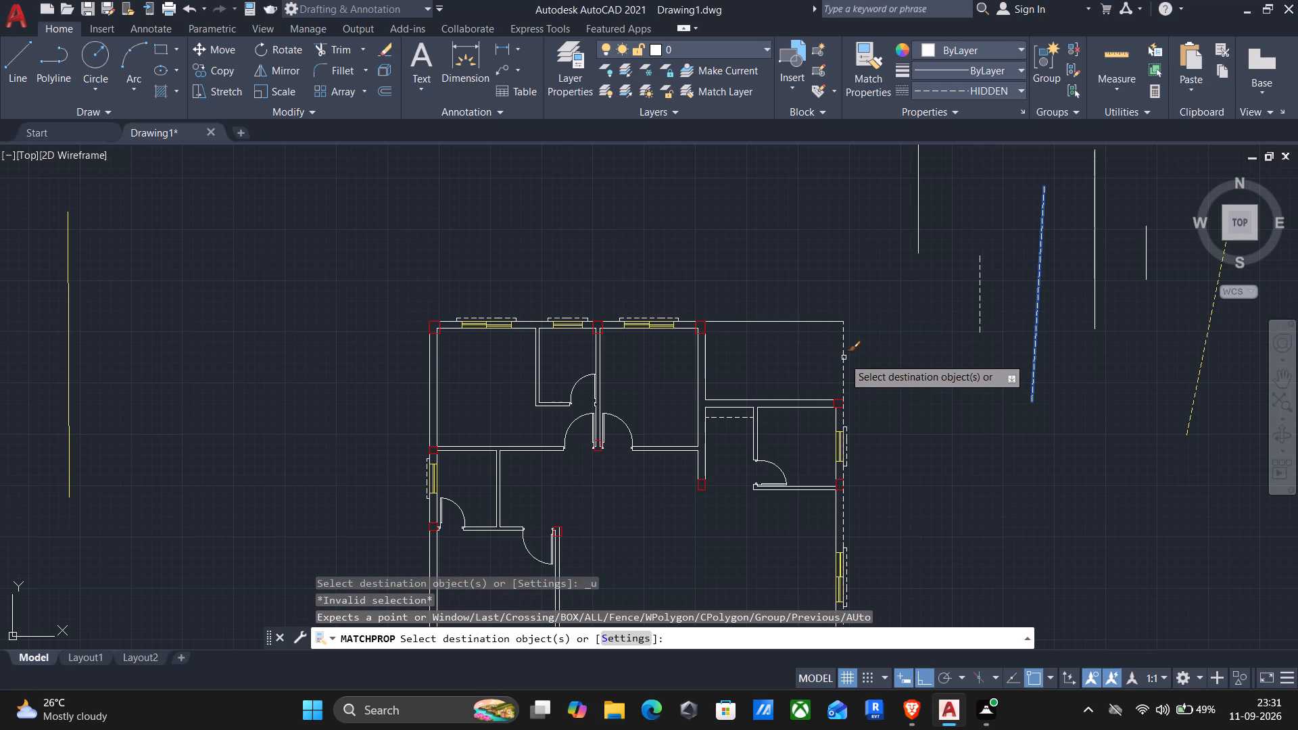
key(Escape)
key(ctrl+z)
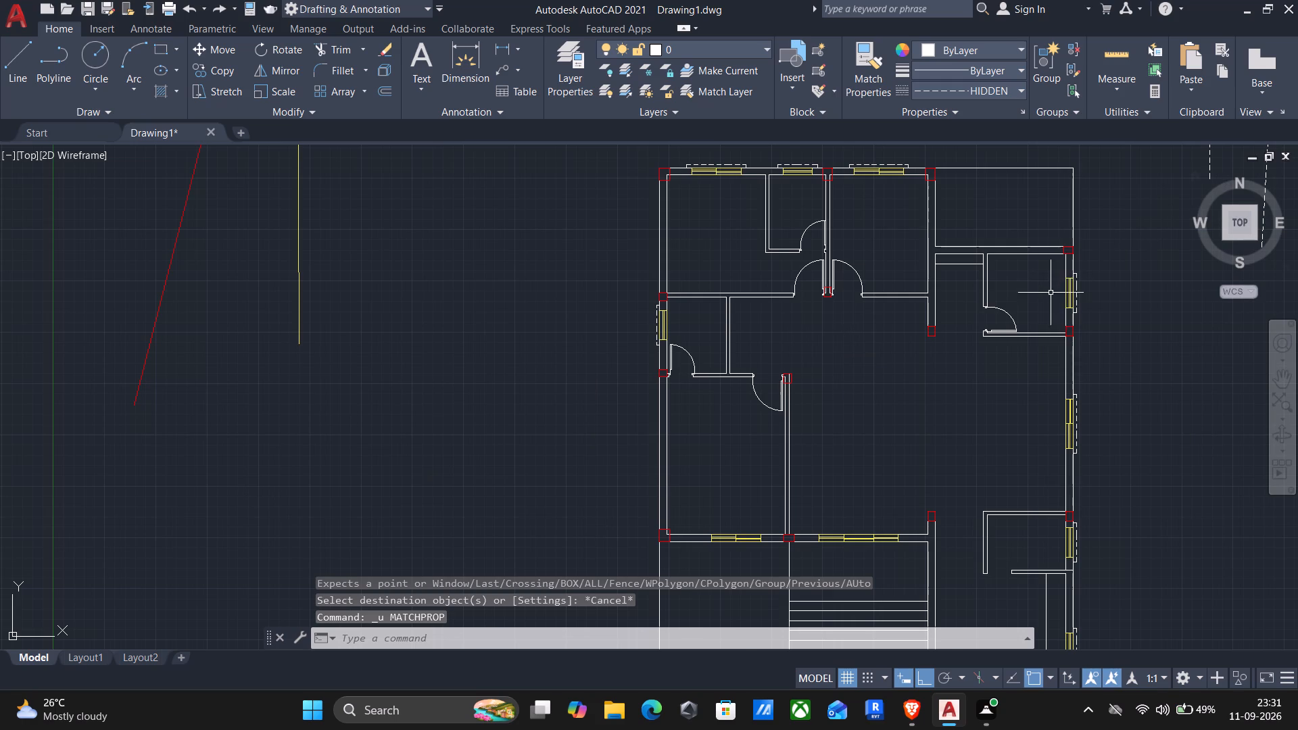
Draw a line along the northeast open area's east and north edges, from the southeast column's outer corner to the northwest column.
middle_drag(1051, 295, 786, 422)
key(l)
key(Return)
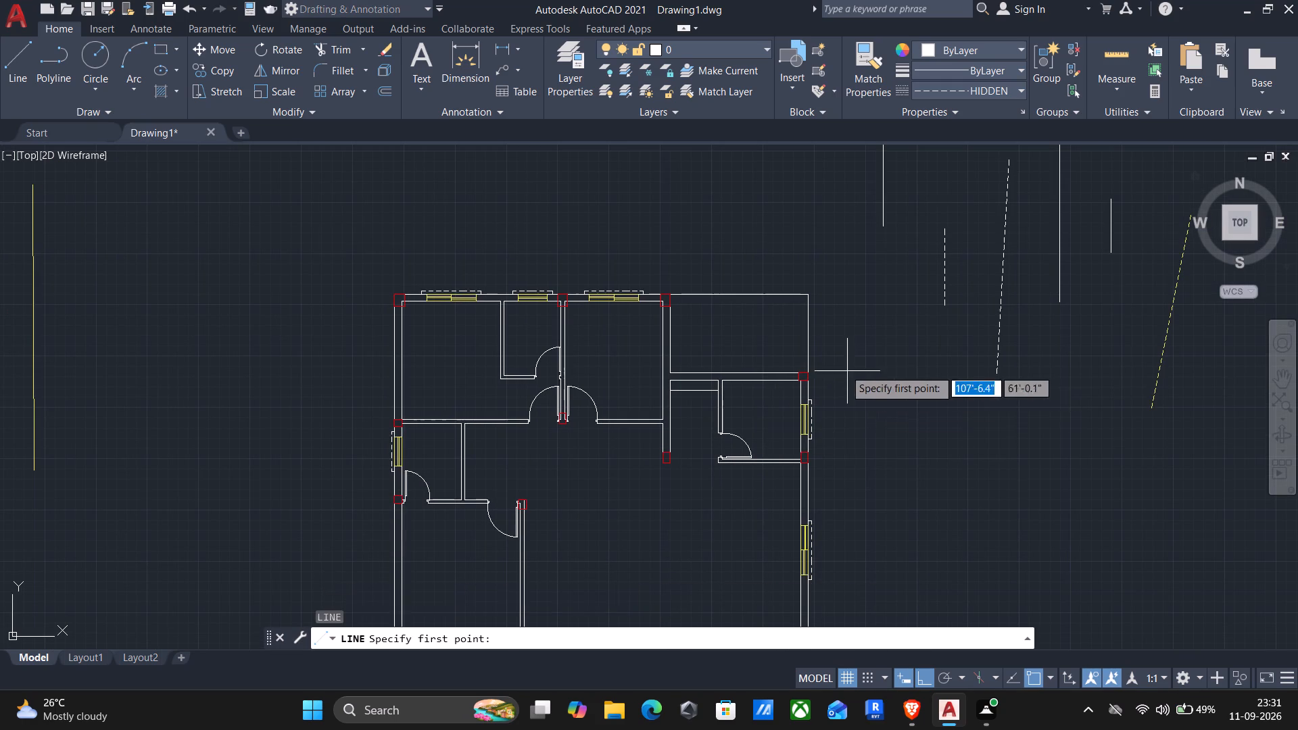
scroll(809, 362, up, 2)
drag(805, 389, 811, 348)
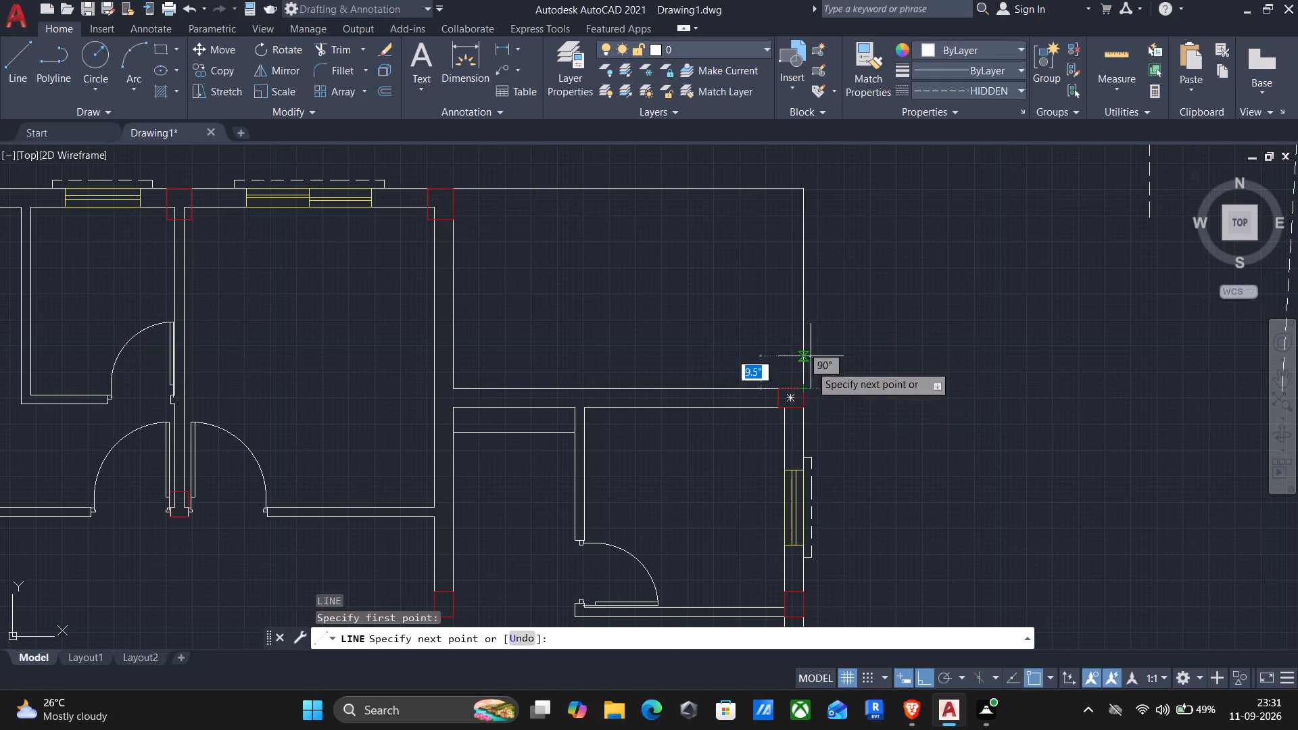
drag(811, 348, 811, 342)
click(804, 185)
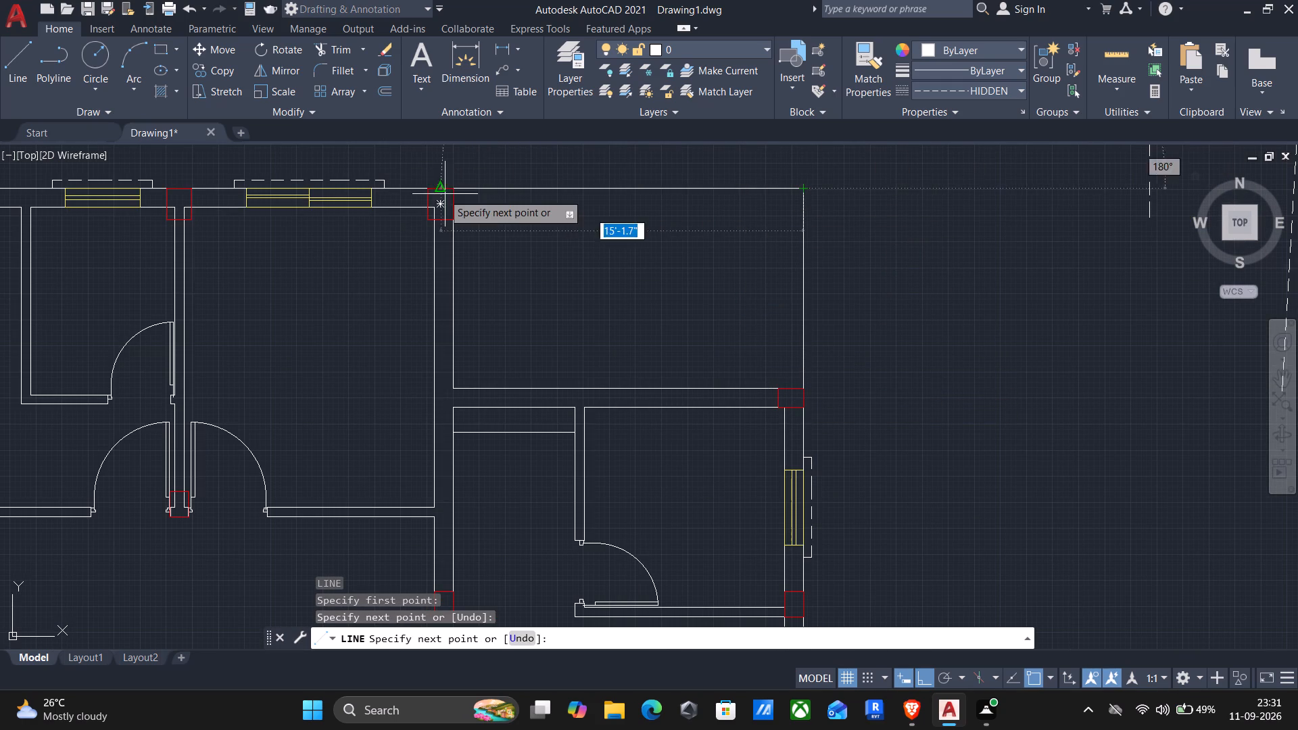
drag(454, 185, 454, 195)
key(Return)
Draw a line about 13'-3" long down the southwest open area's east edge, from the wall column to the southeast corner column.
scroll(567, 299, down, 2)
middle_drag(551, 458, 716, 208)
key(Return)
scroll(531, 410, up, 3)
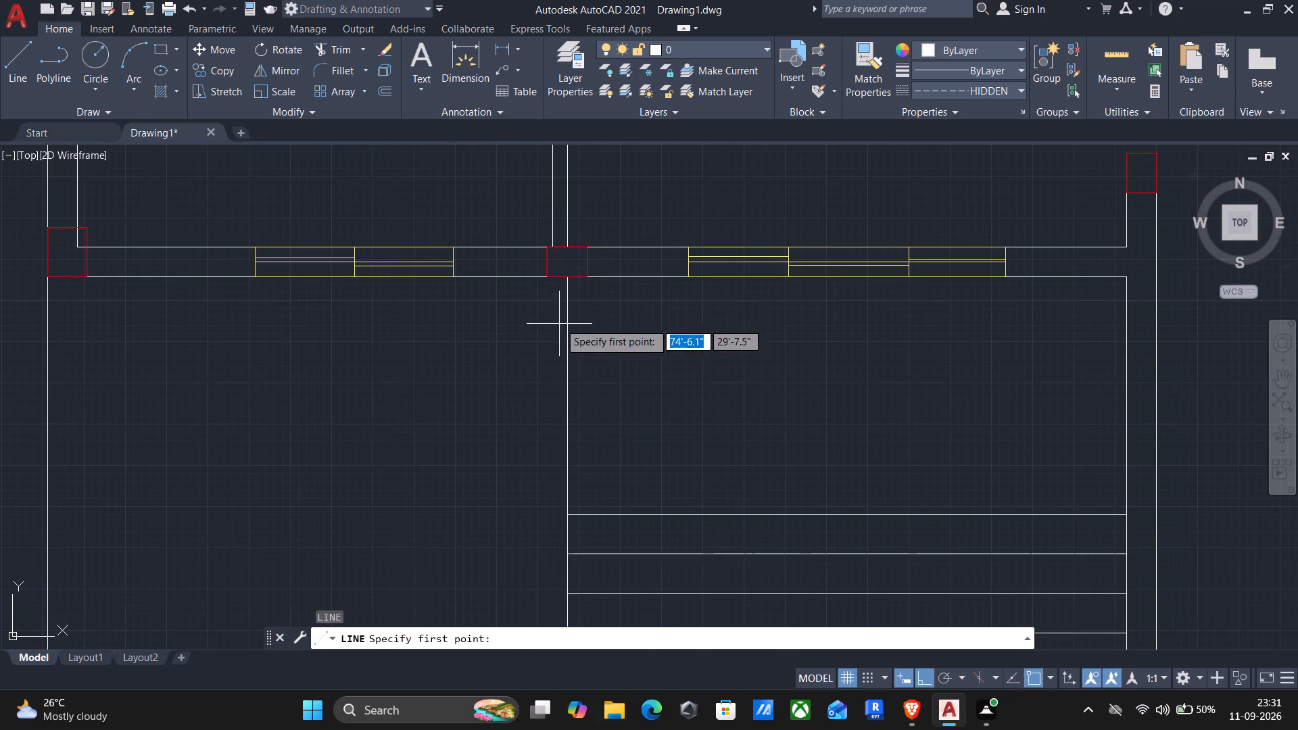
click(568, 282)
middle_drag(535, 493, 655, 176)
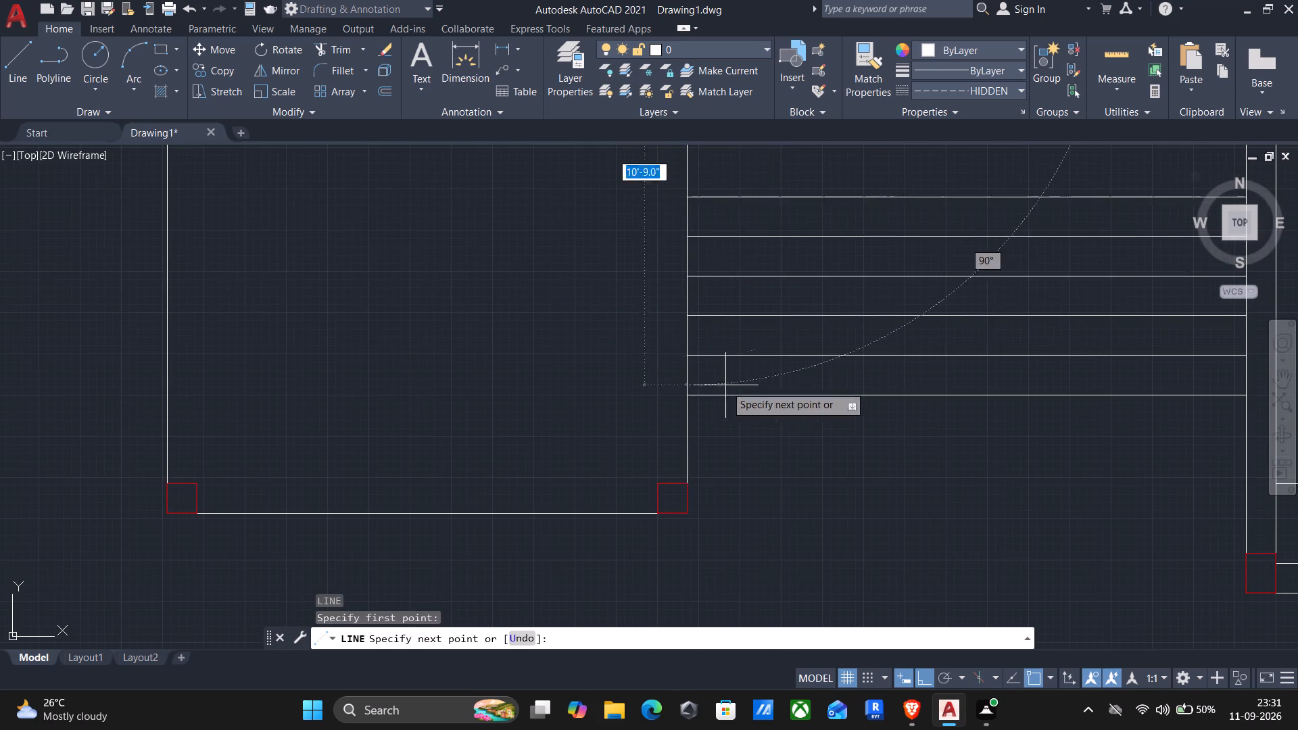
click(690, 485)
key(Return)
Draw a line along the southwest open area's south edge, between its two red corner columns.
key(Return)
click(660, 517)
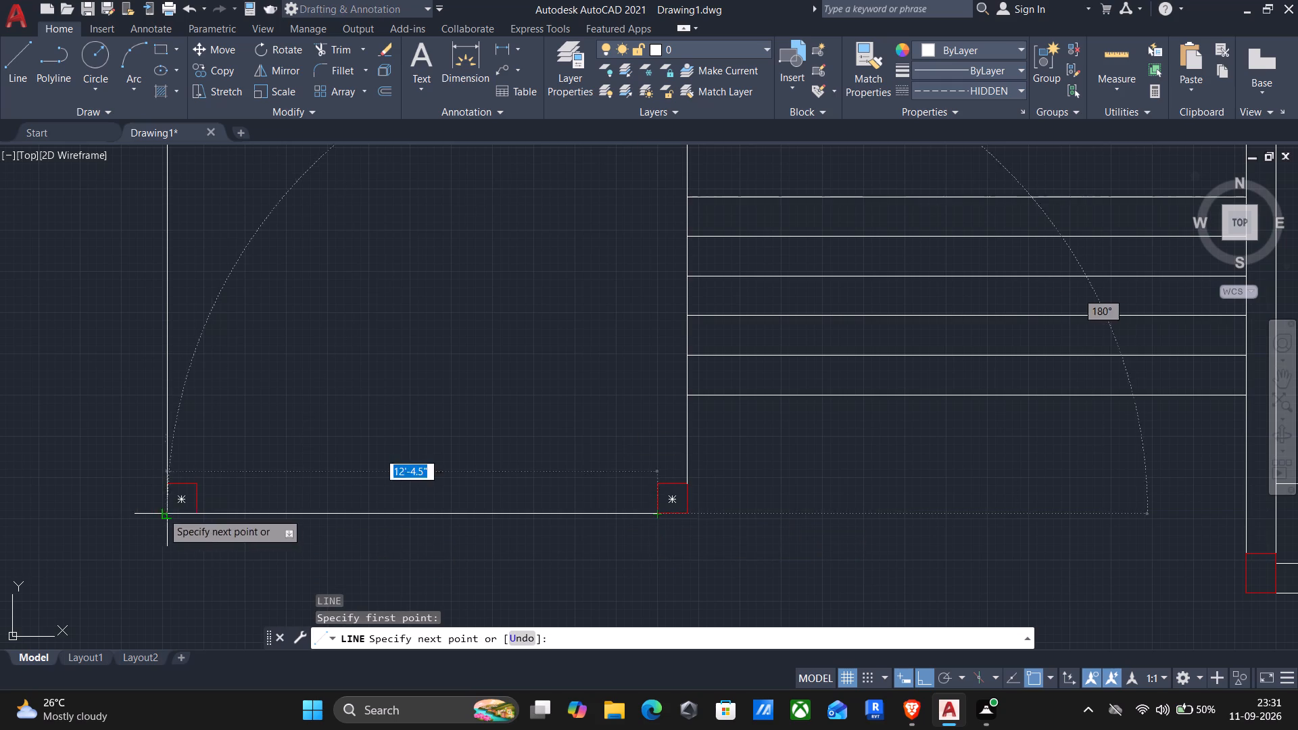
click(191, 518)
key(Return)
Draw a line along the southwest open area's west edge, from the southwest corner column up to the wall column.
key(Return)
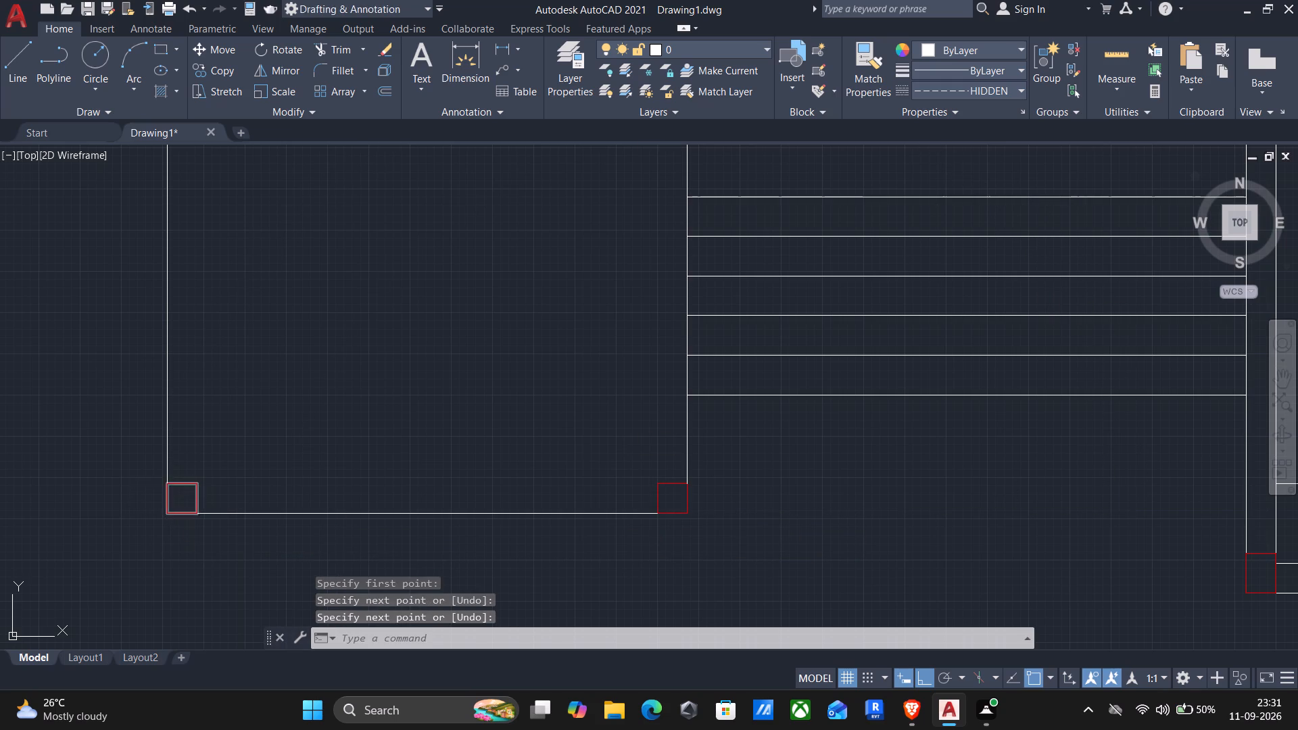
click(166, 485)
middle_drag(193, 303, 142, 400)
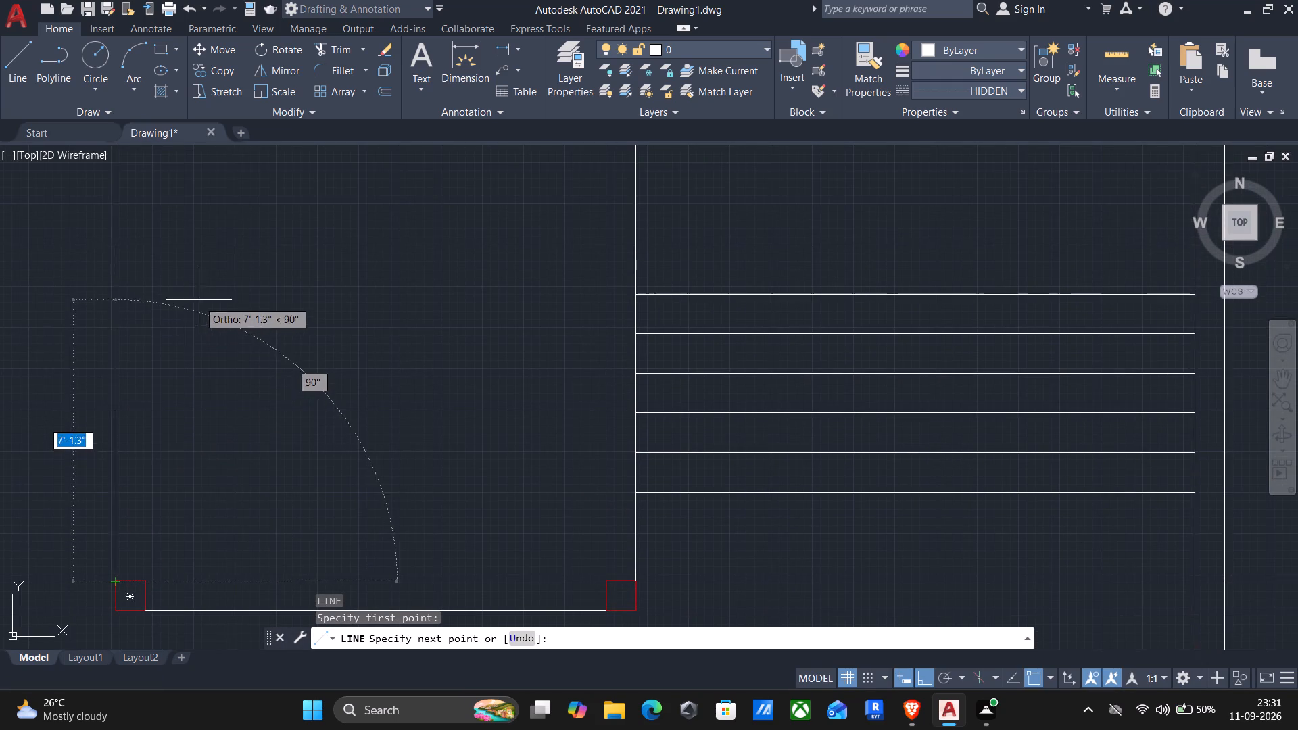
middle_drag(199, 301, 186, 424)
click(106, 185)
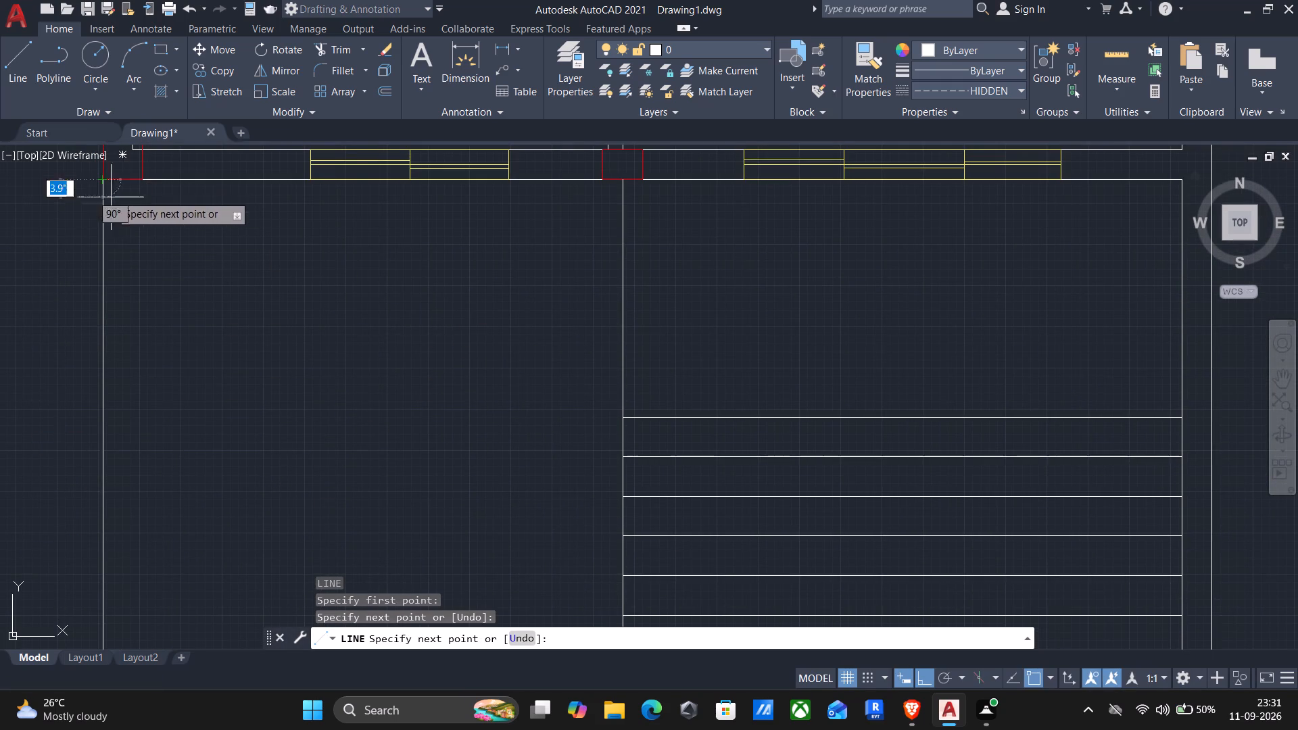
key(Return)
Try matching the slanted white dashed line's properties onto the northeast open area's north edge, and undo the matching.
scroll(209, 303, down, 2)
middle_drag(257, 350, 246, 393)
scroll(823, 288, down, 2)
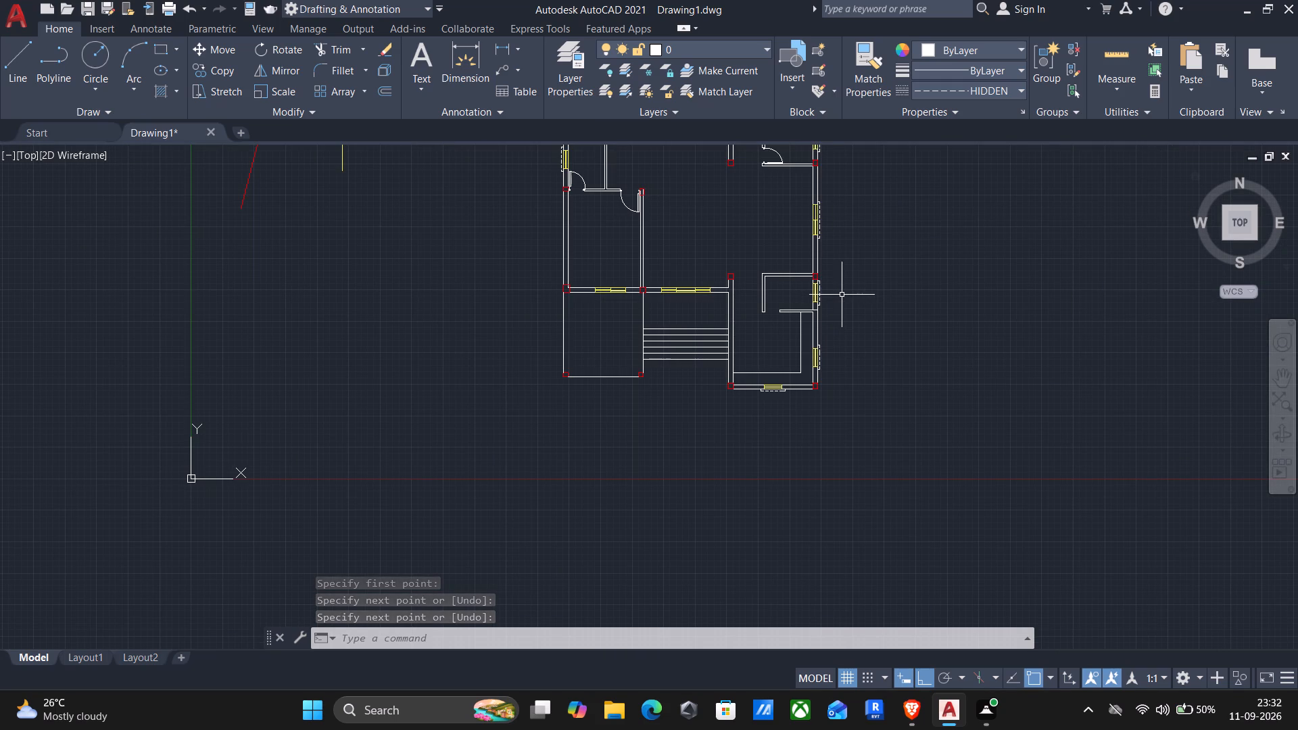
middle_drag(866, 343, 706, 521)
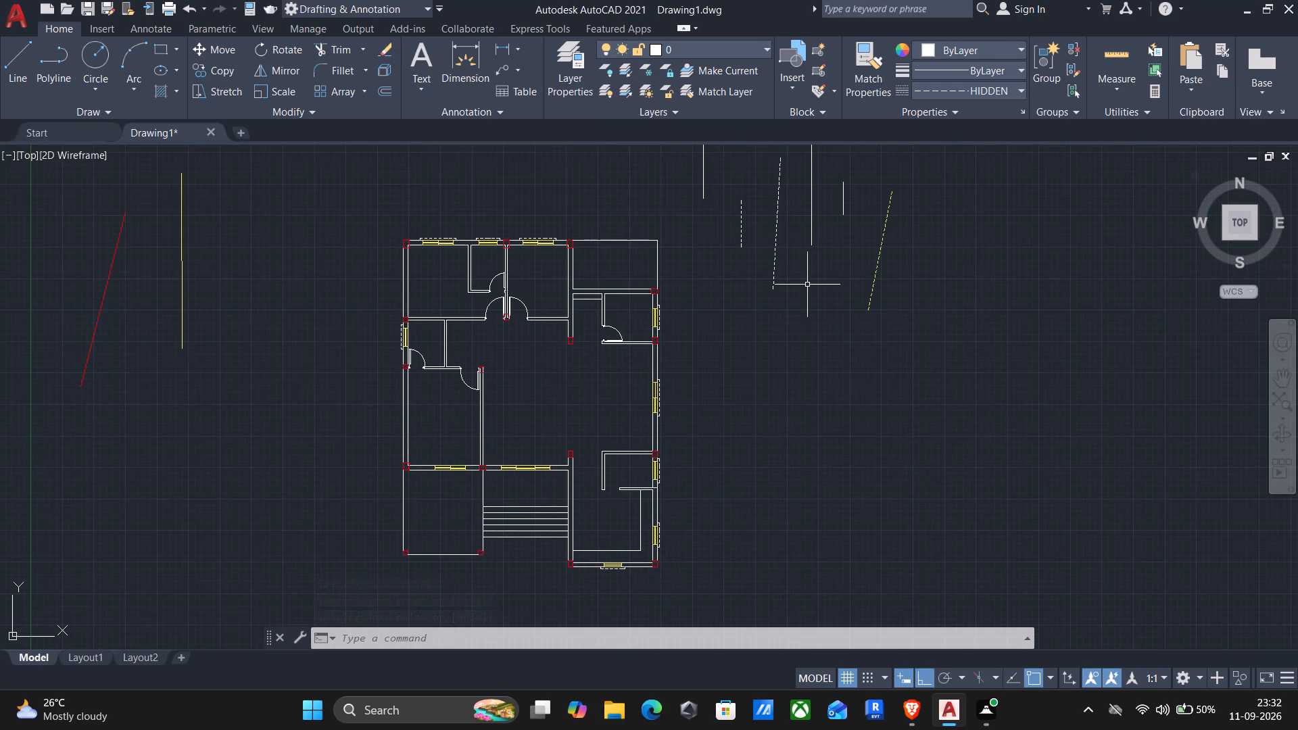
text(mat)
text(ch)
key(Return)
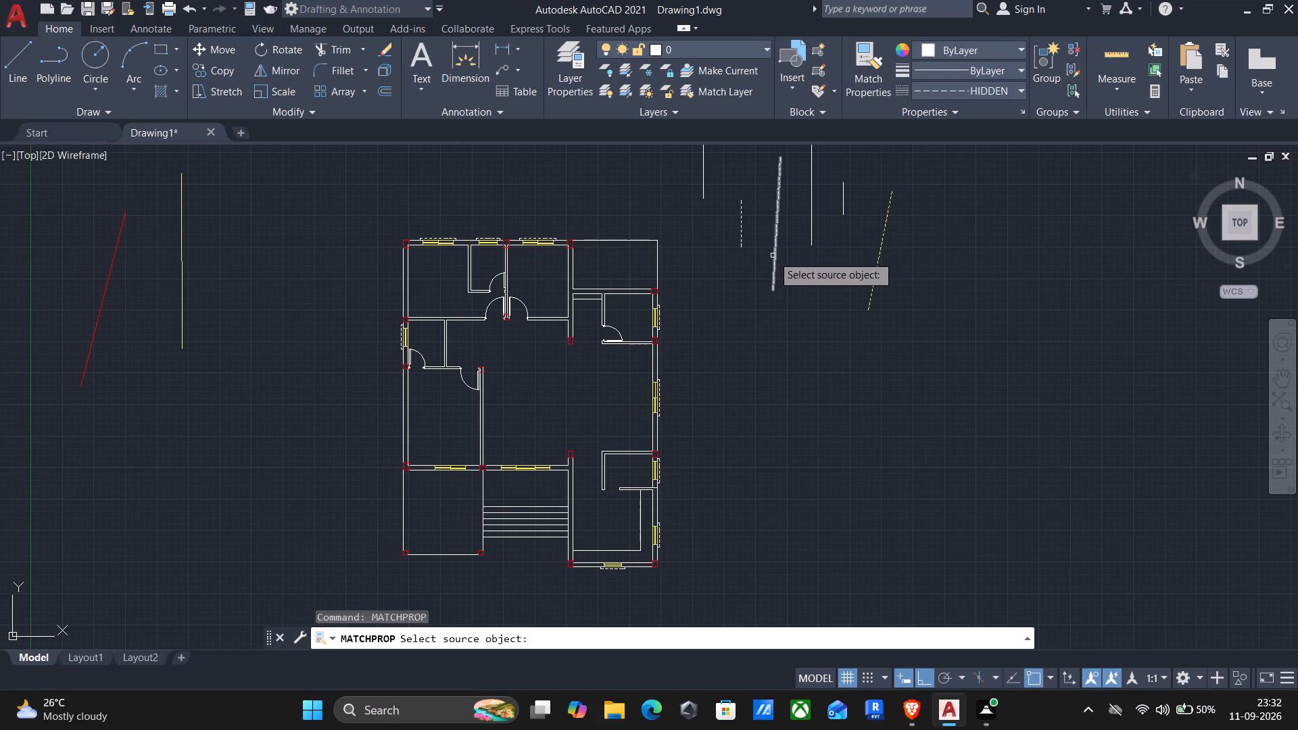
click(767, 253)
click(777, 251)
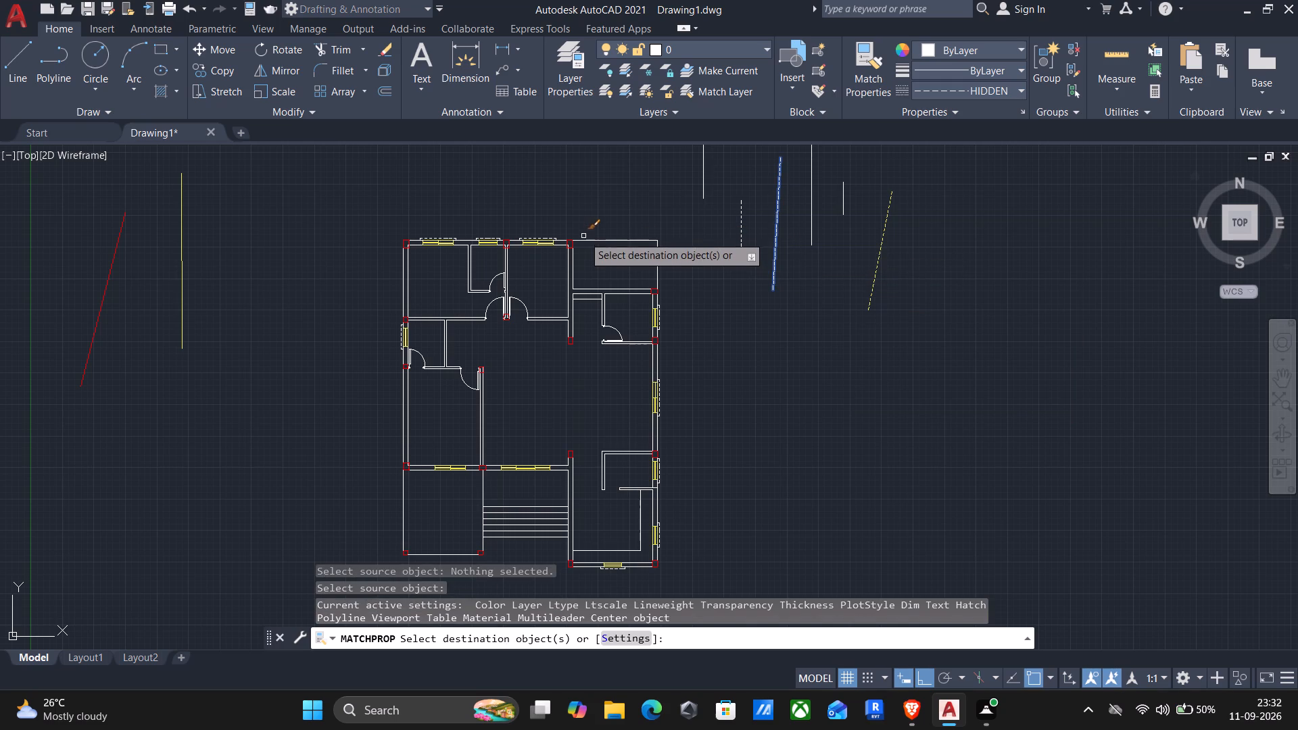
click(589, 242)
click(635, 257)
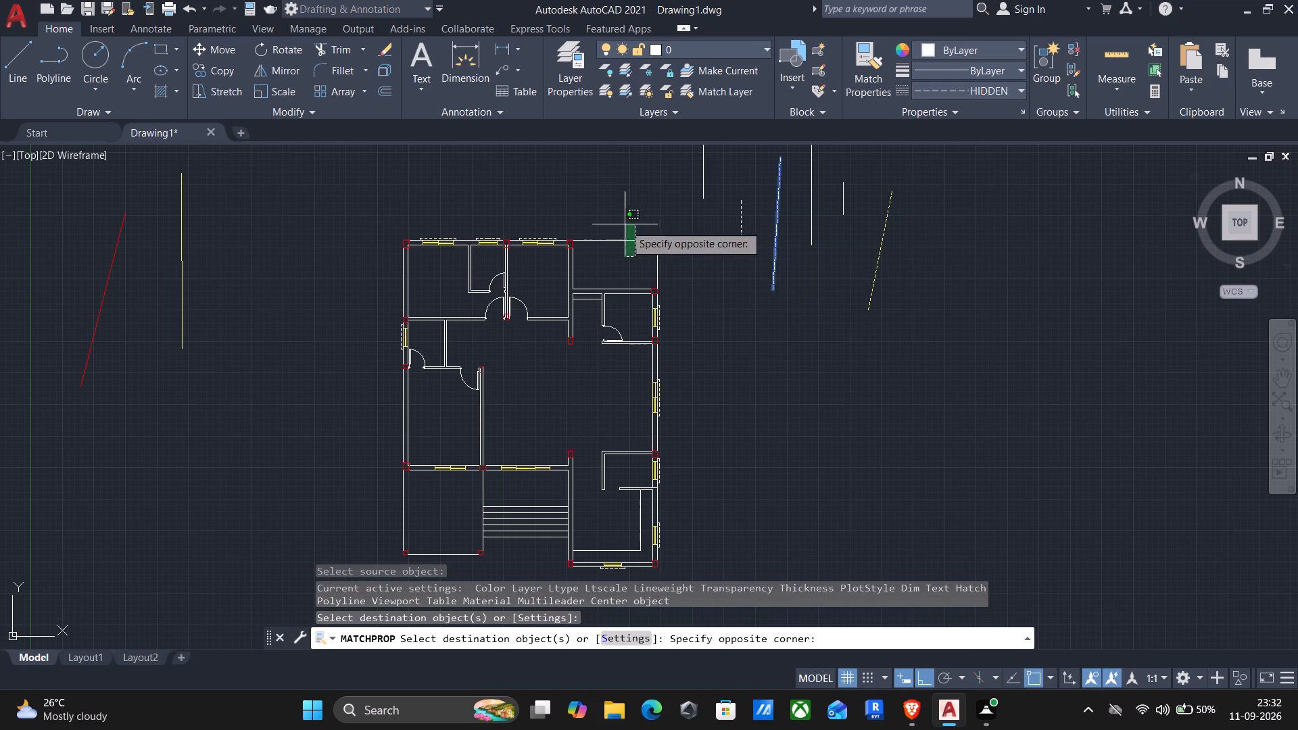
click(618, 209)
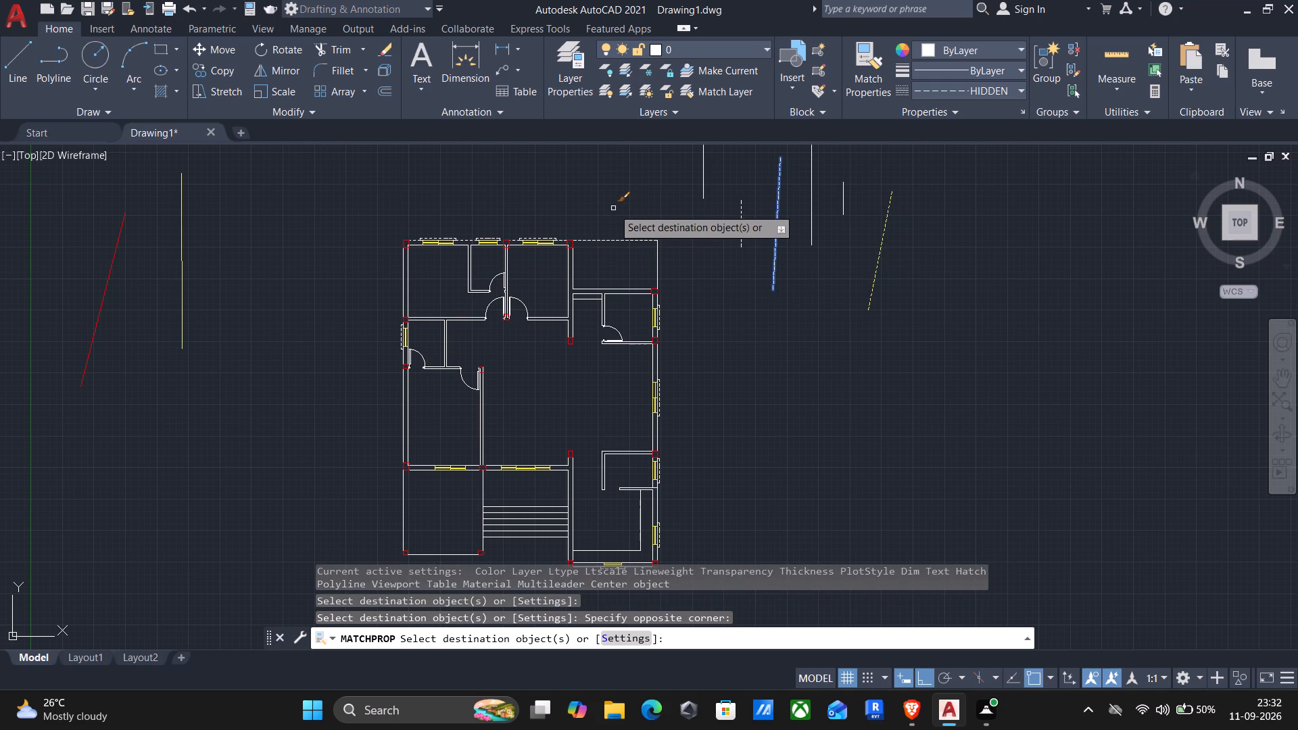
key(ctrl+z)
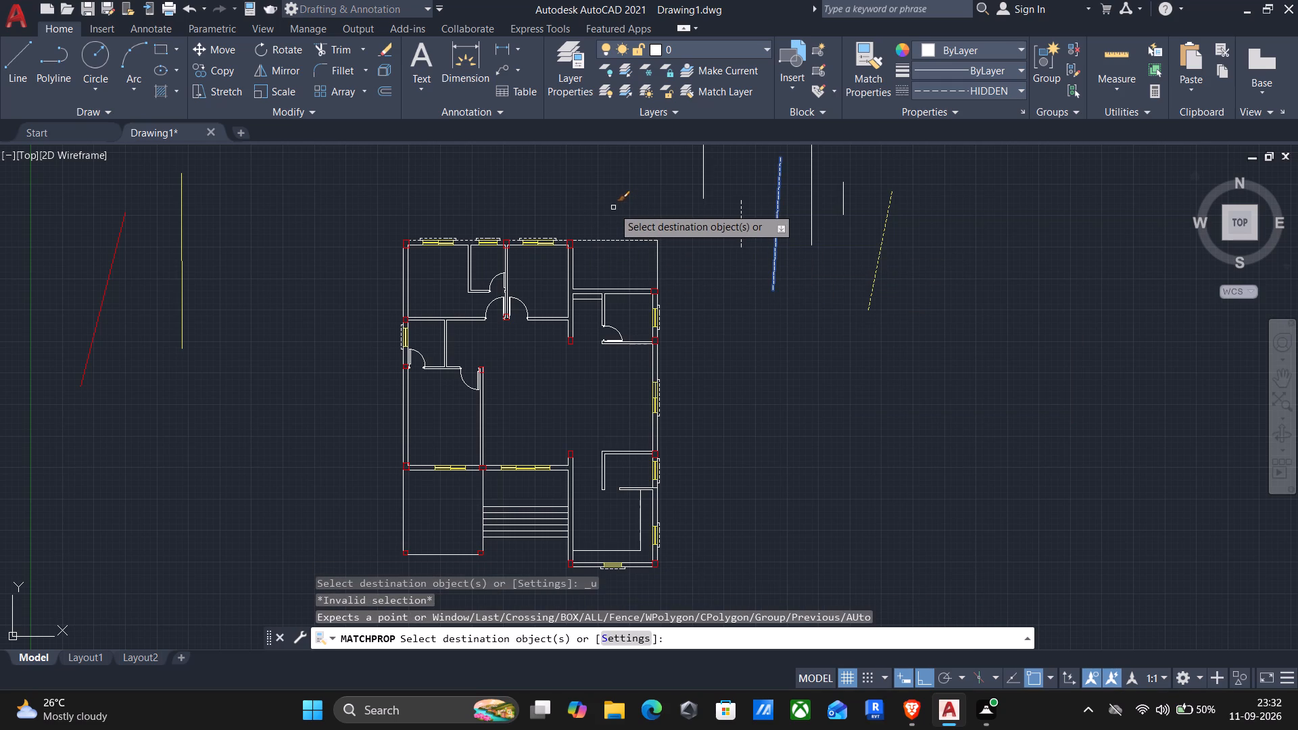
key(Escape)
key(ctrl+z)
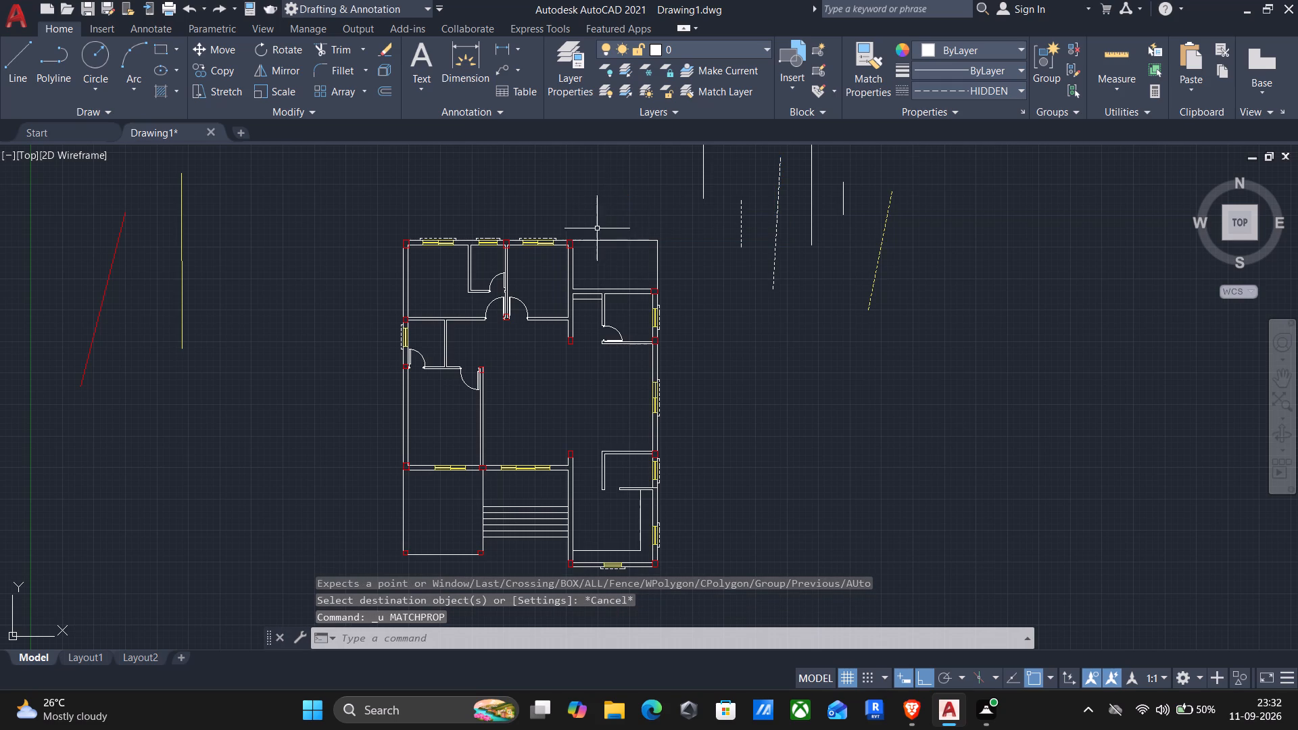
Trim away the northeast open area's north and east edge lines between the two red columns.
scroll(597, 230, up, 3)
middle_click(506, 289)
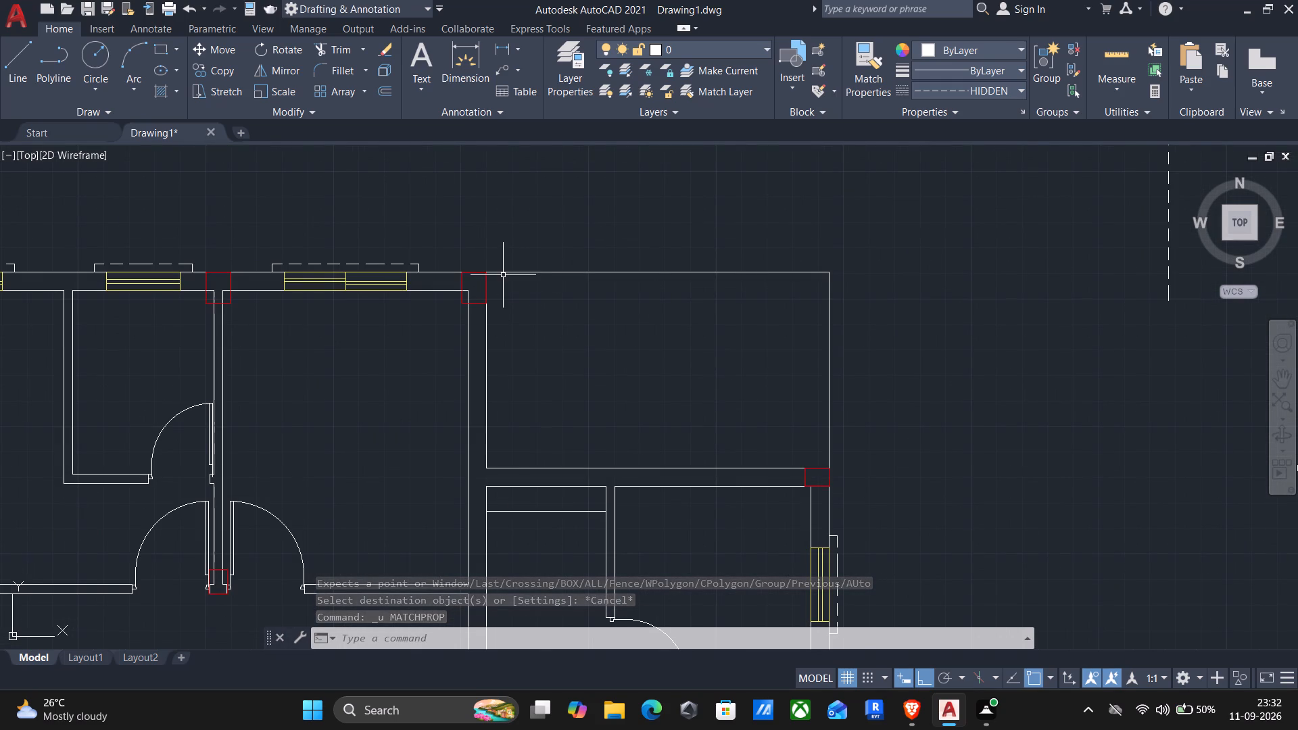
text(tr)
key(Return)
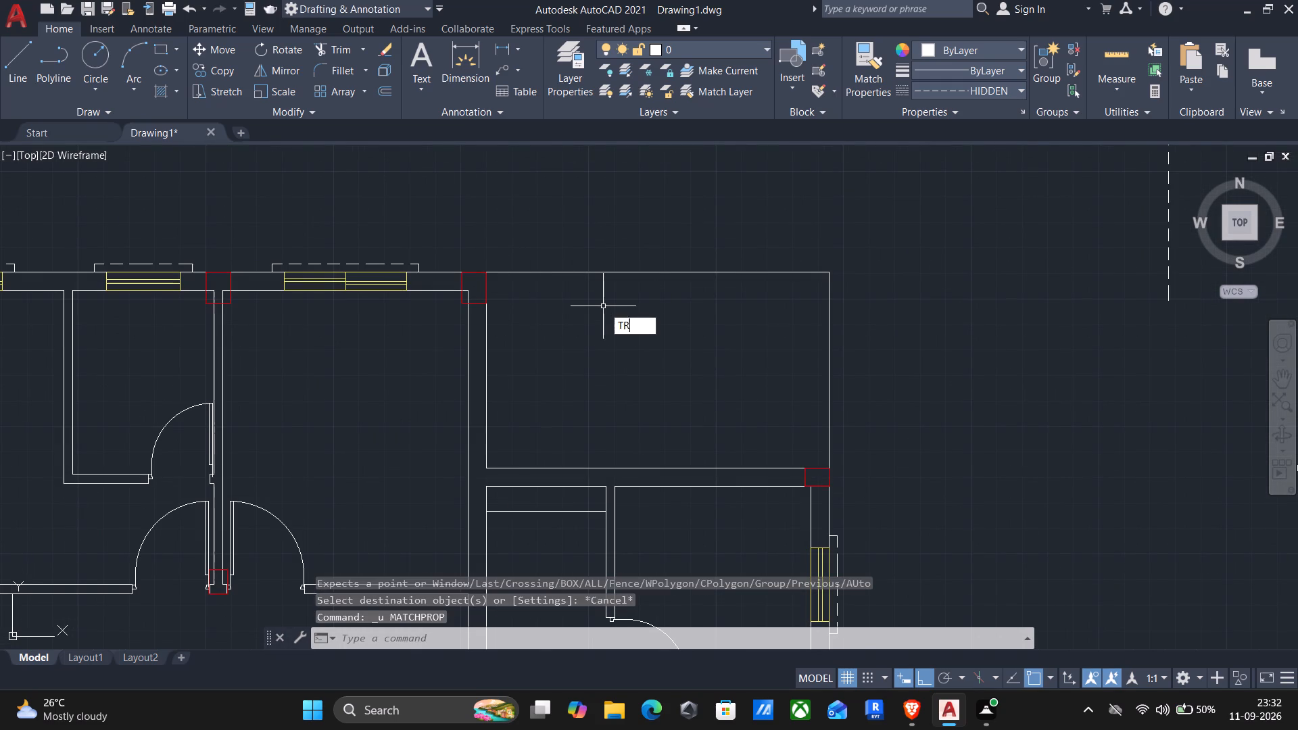
drag(623, 212, 619, 363)
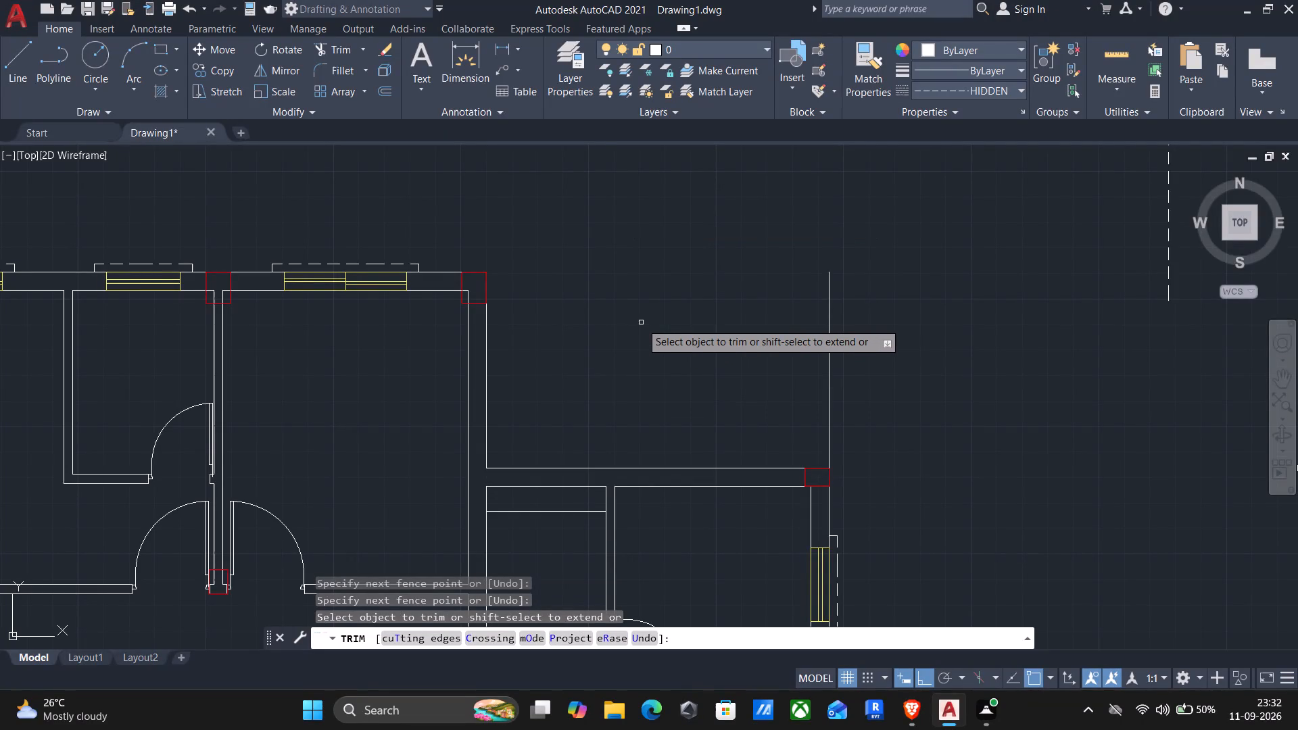
drag(653, 323, 917, 383)
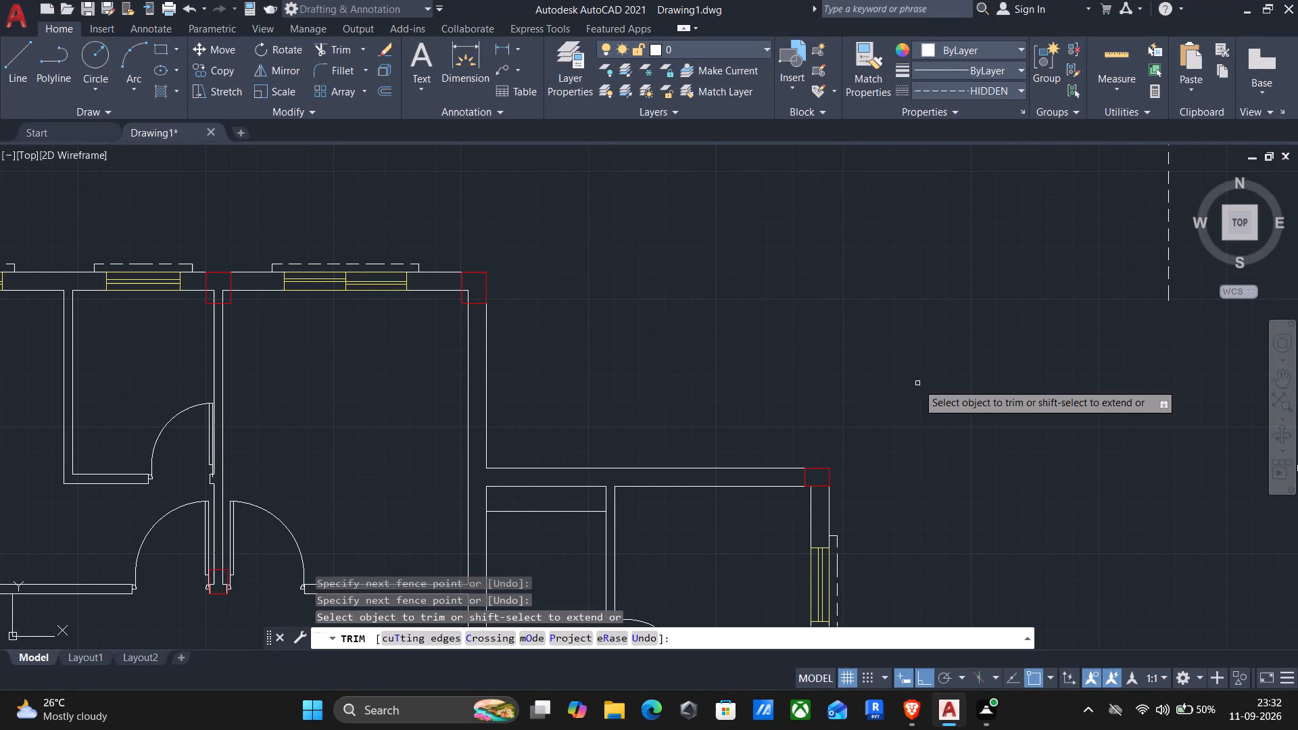
scroll(790, 366, down, 2)
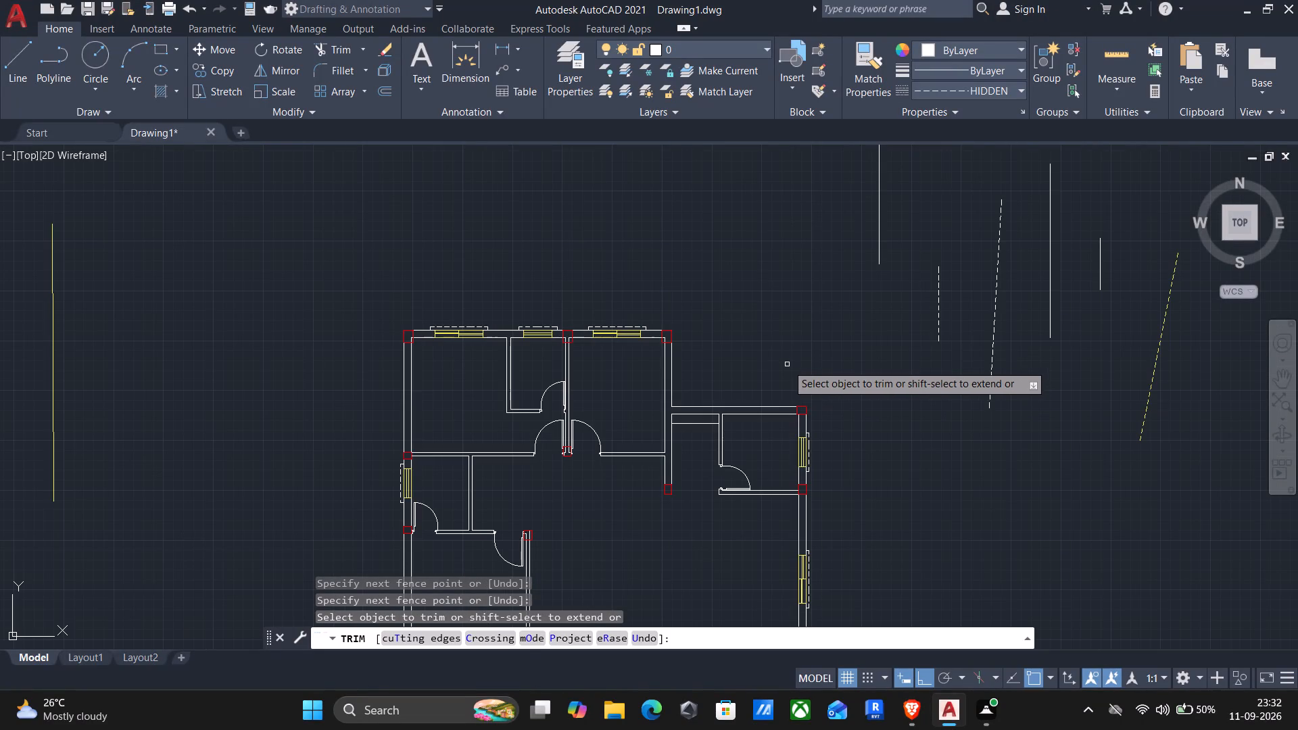
key(Escape)
Draw a separate line eastward along the northeast open area's north edge, from the northwest column's outer corner to just short of the east edge.
key(l)
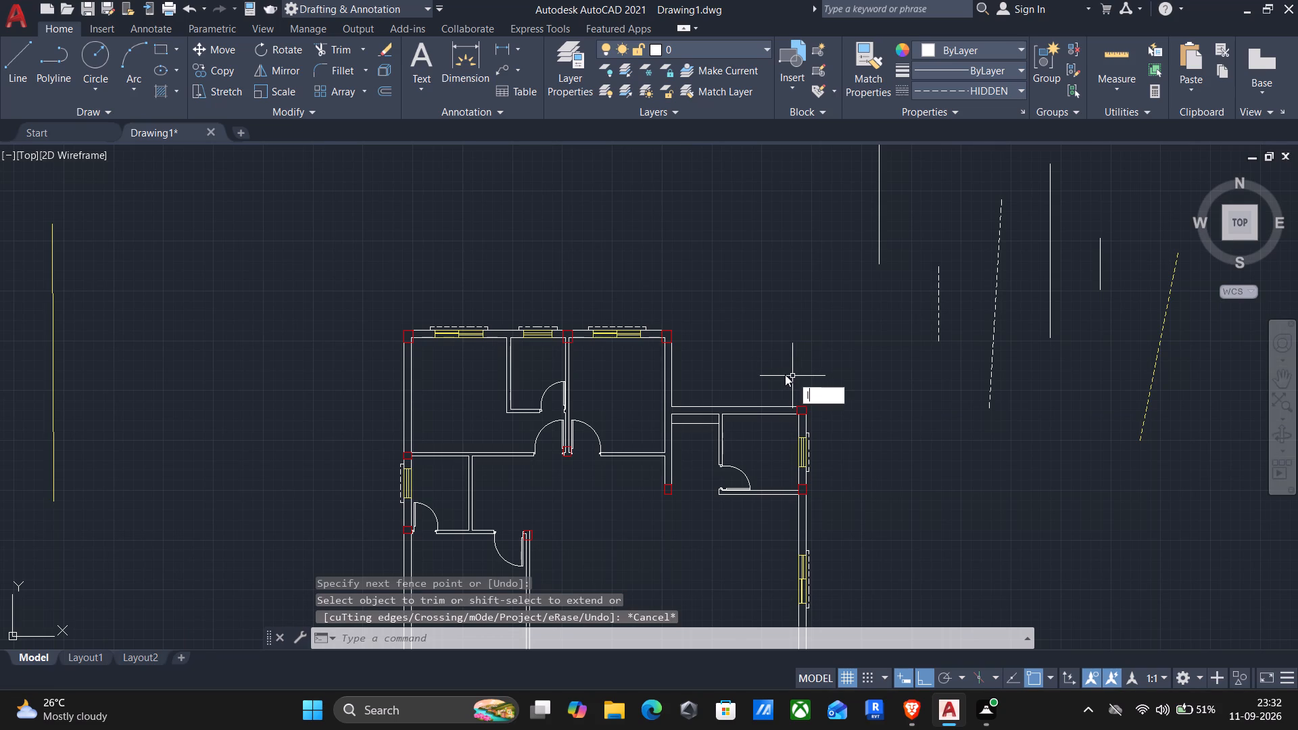
key(Return)
scroll(490, 239, up, 2)
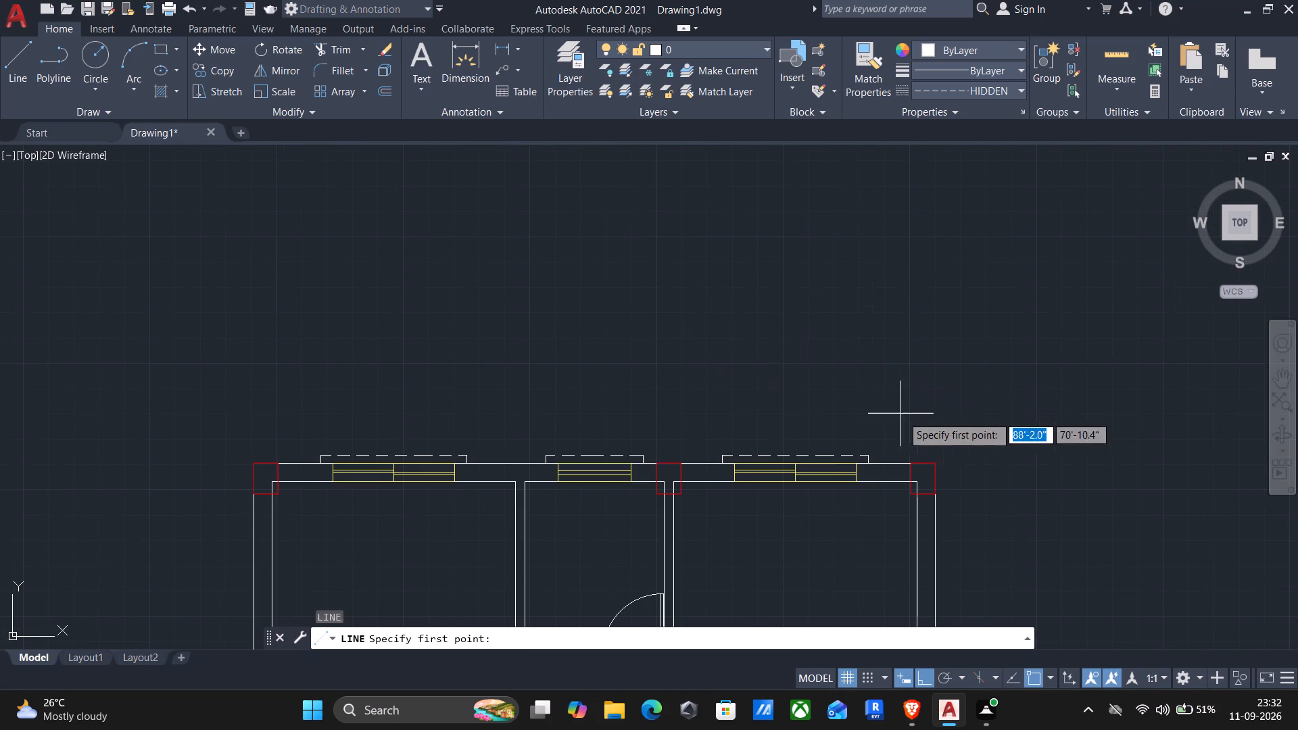
click(931, 466)
middle_drag(1147, 467, 542, 341)
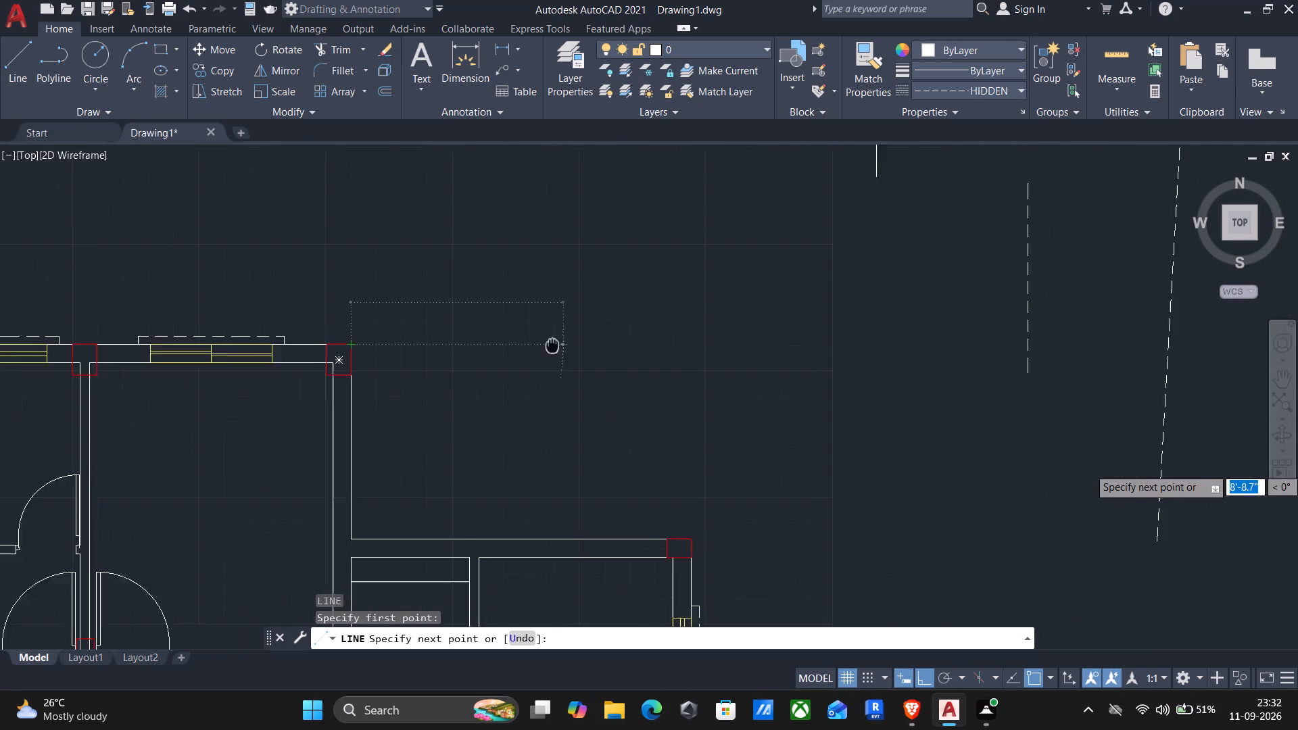
middle_drag(542, 341, 536, 339)
click(638, 335)
key(Return)
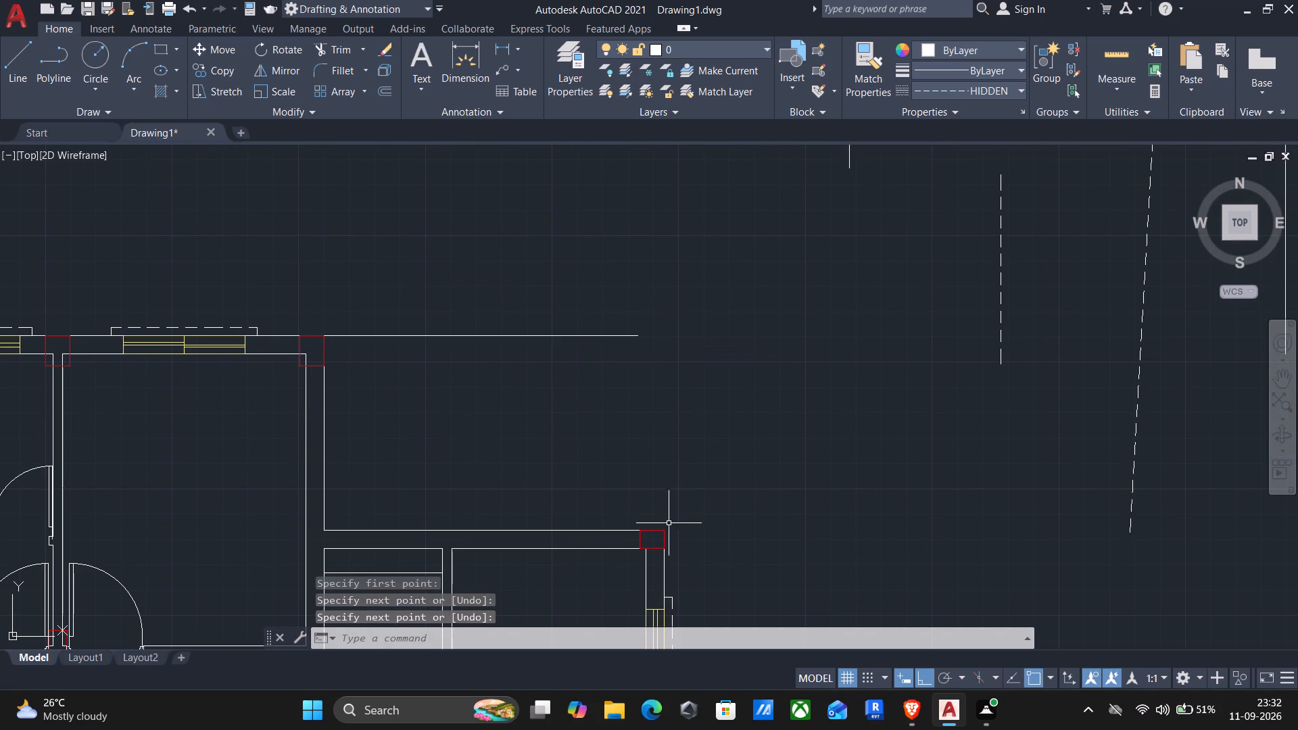
Draw a separate line northward along the northeast open area's east edge, from the southeast column's outer corner to just below the north edge.
key(Return)
drag(667, 527, 677, 513)
click(688, 360)
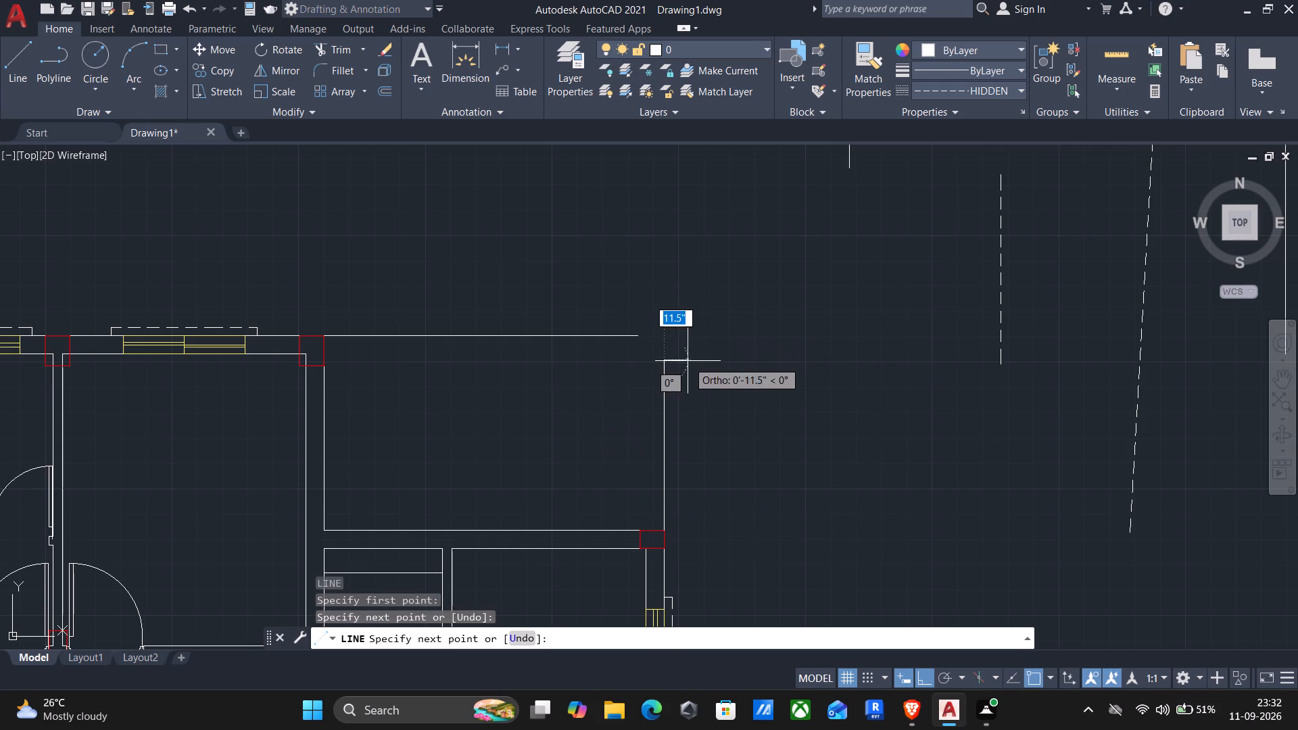
key(Return)
Fillet the northeast open area's new east and north edge lines with a zero radius to form a sharp corner.
key(f)
key(Return)
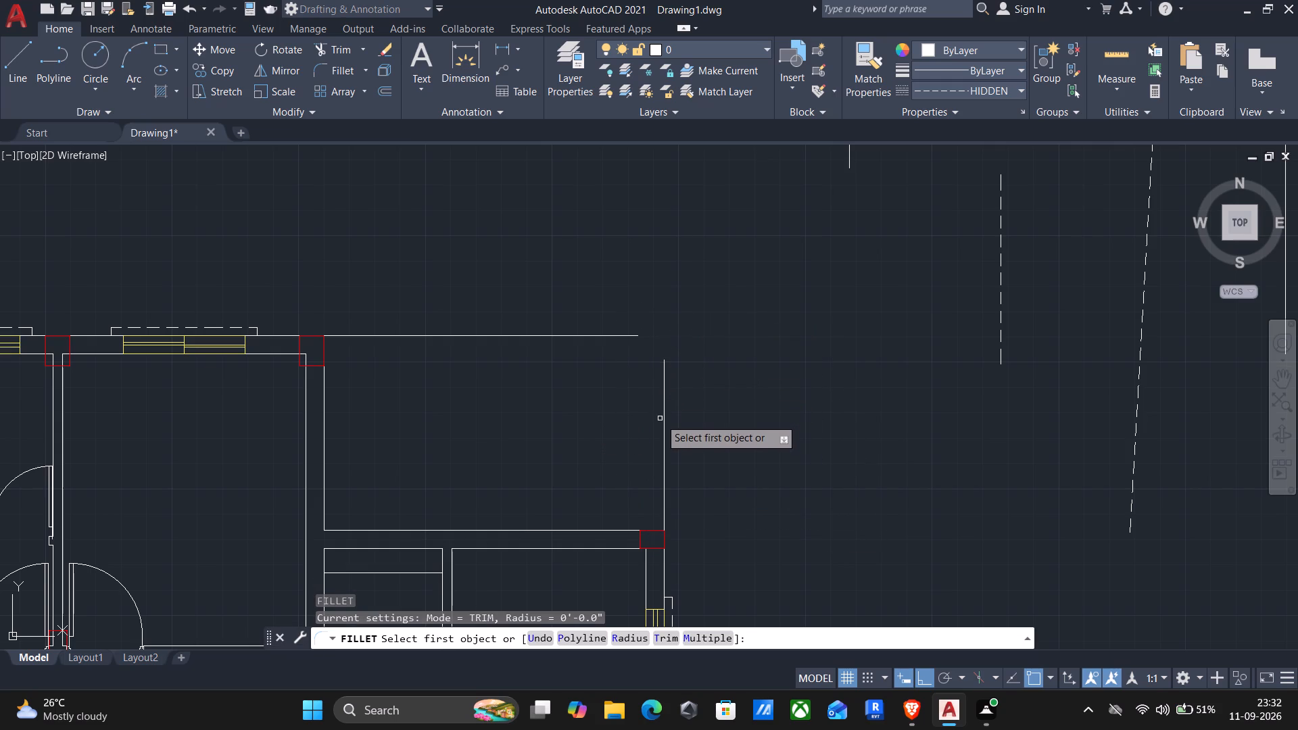
click(666, 422)
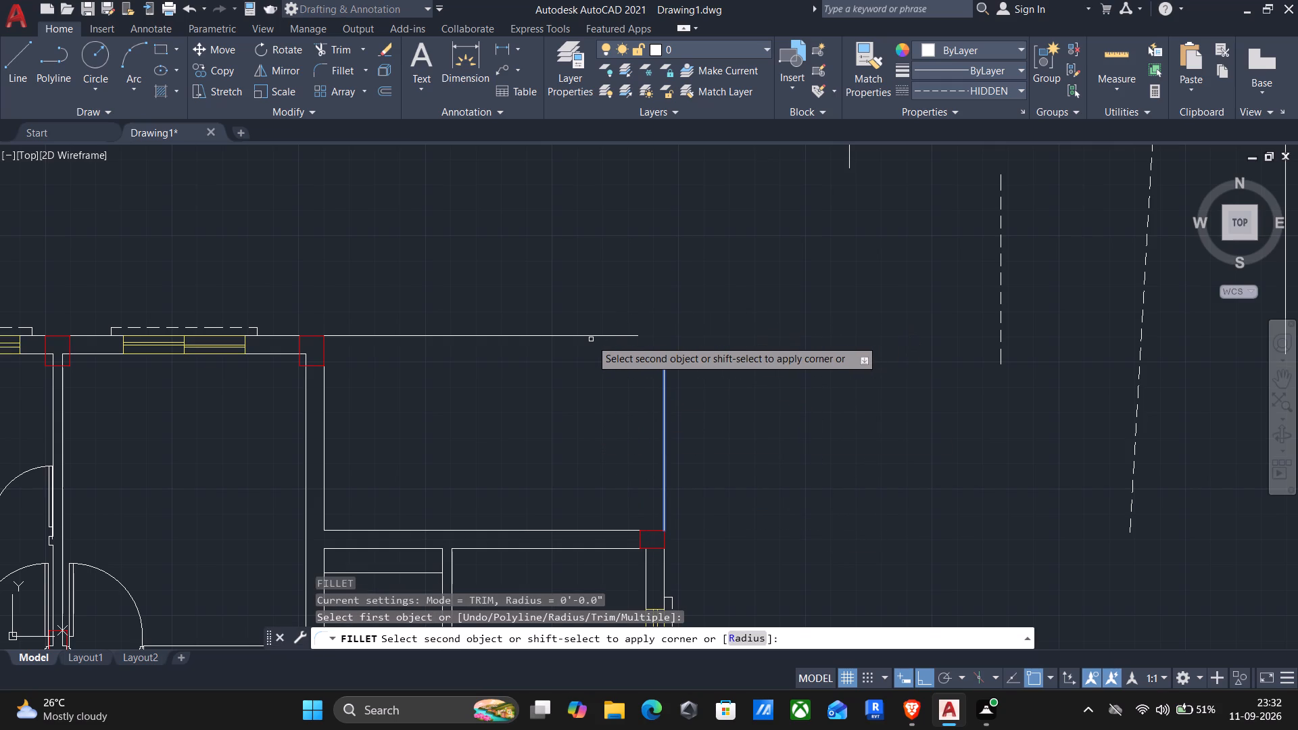
click(587, 338)
Match the slanted white dashed line's properties onto the southwest open area's west and south edge lines.
scroll(587, 347, down, 2)
middle_drag(564, 390, 750, 45)
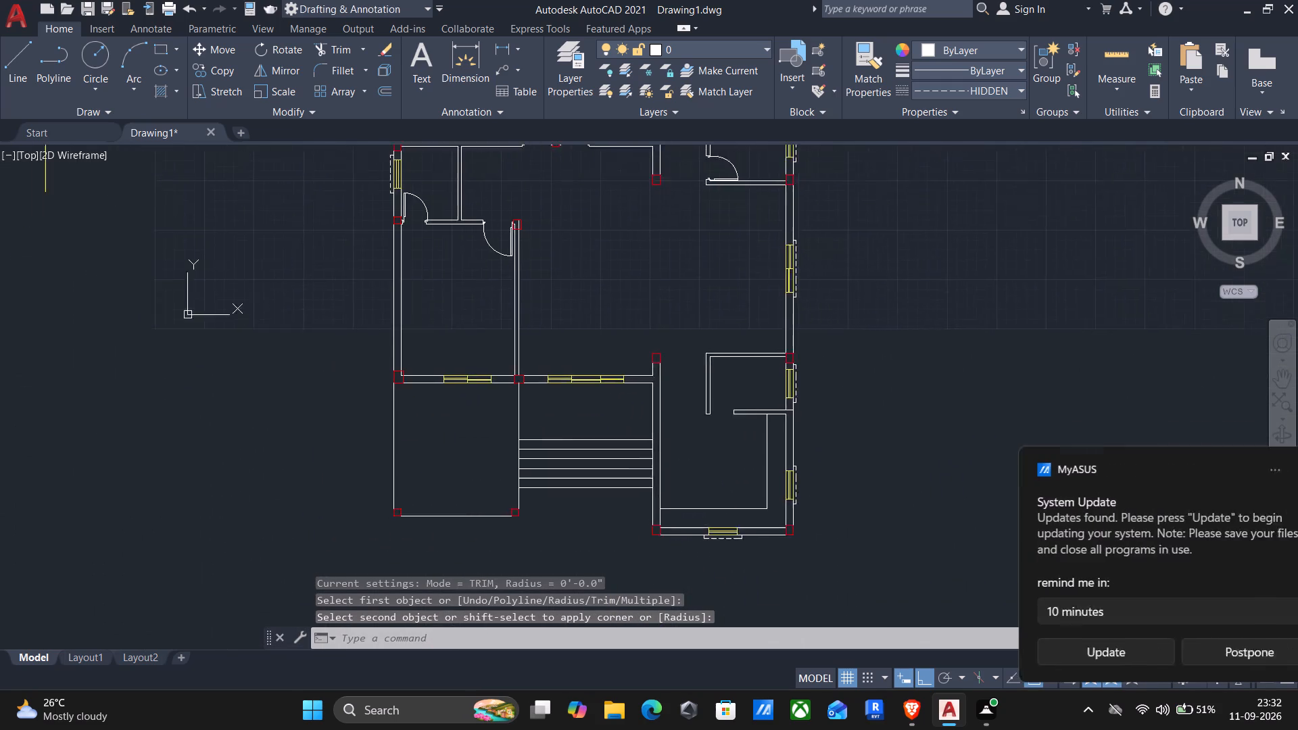
middle_drag(750, 45, 755, 35)
middle_drag(1097, 316, 1084, 327)
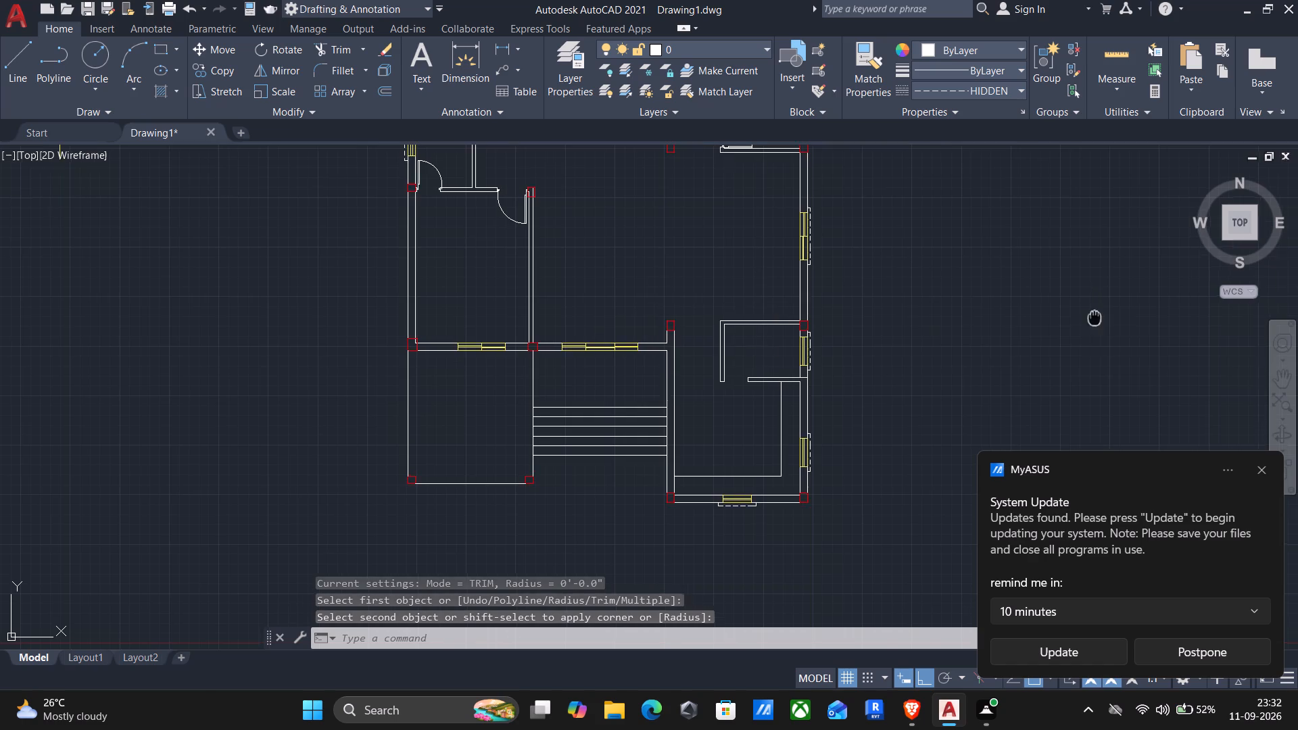
middle_drag(1084, 327, 961, 456)
scroll(1013, 359, down, 1)
key(m)
text(atch)
key(Return)
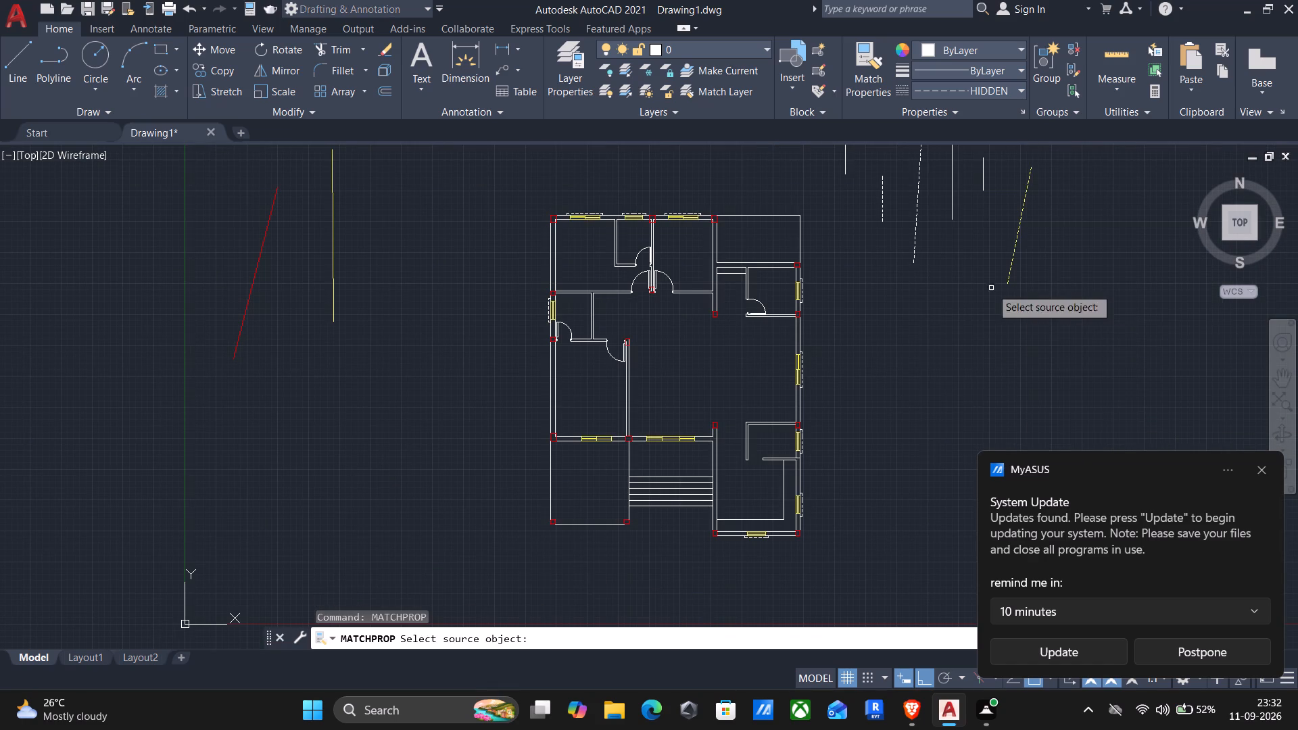
click(917, 215)
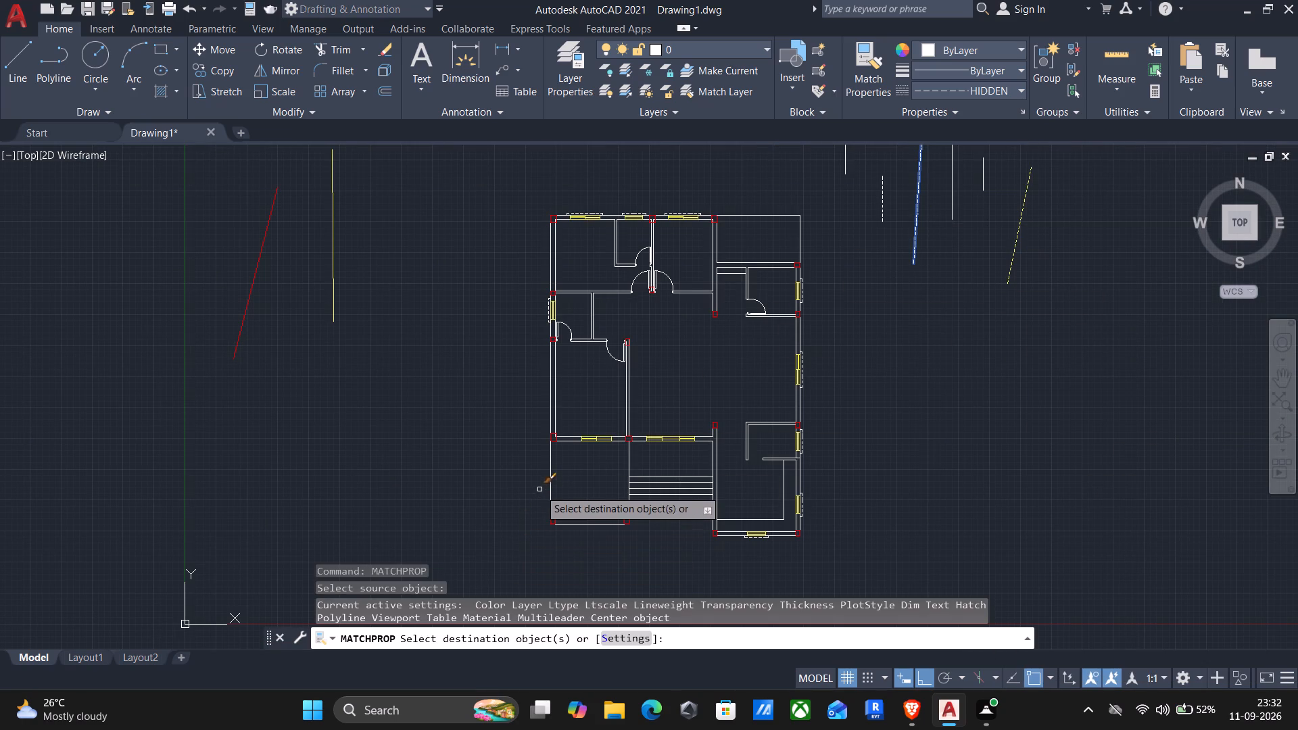
click(550, 480)
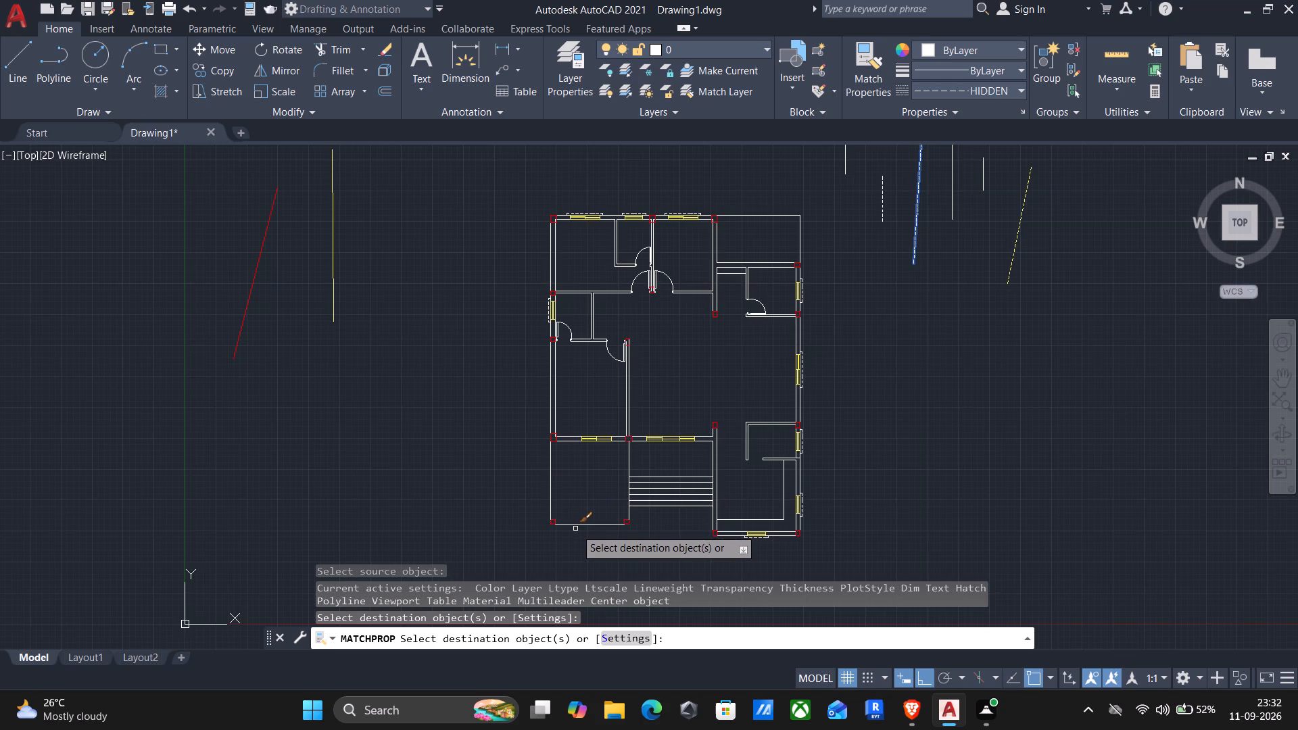
scroll(575, 527, up, 1)
click(535, 459)
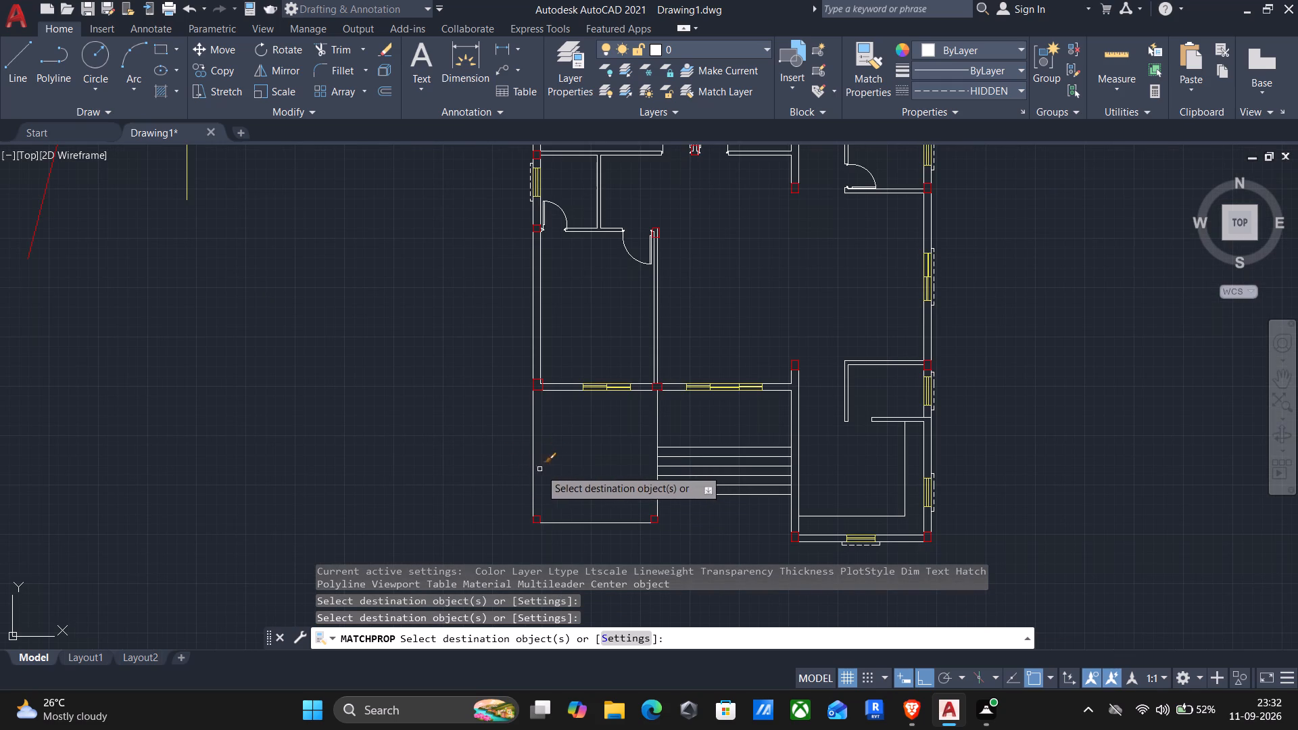
click(546, 469)
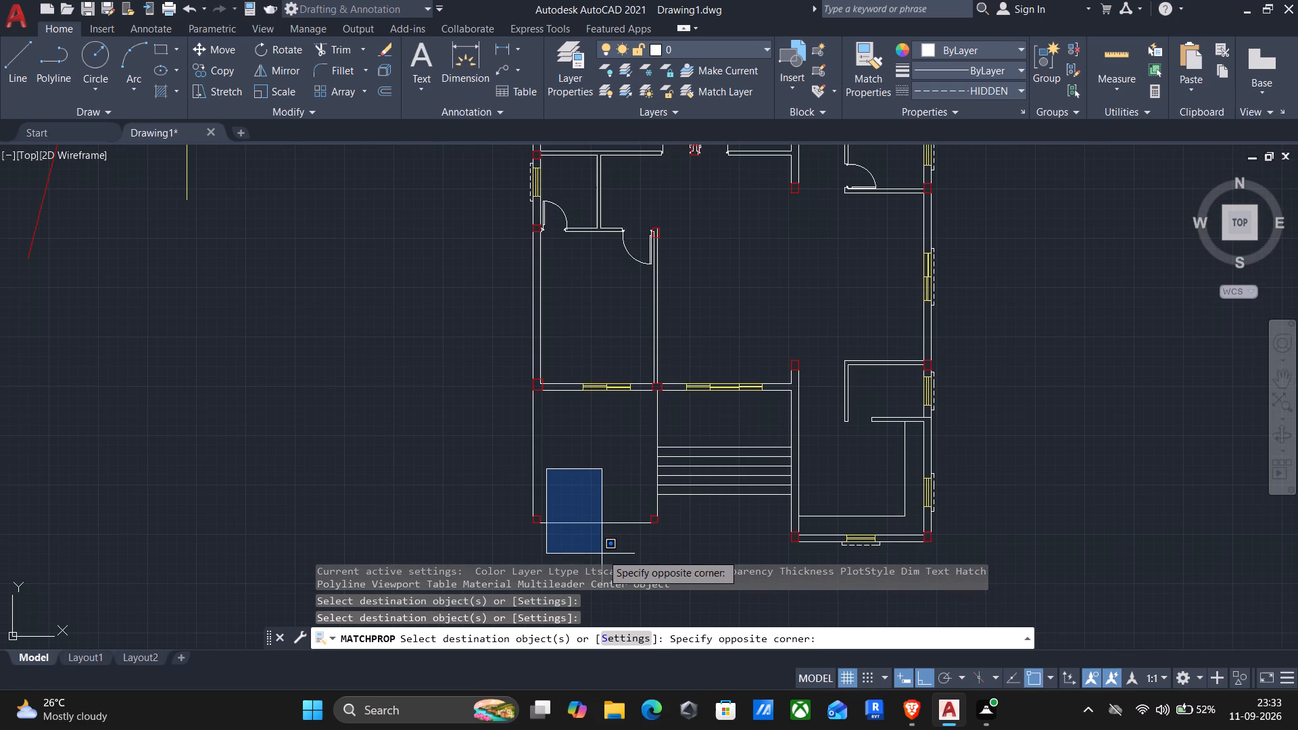
click(604, 497)
drag(606, 561, 583, 474)
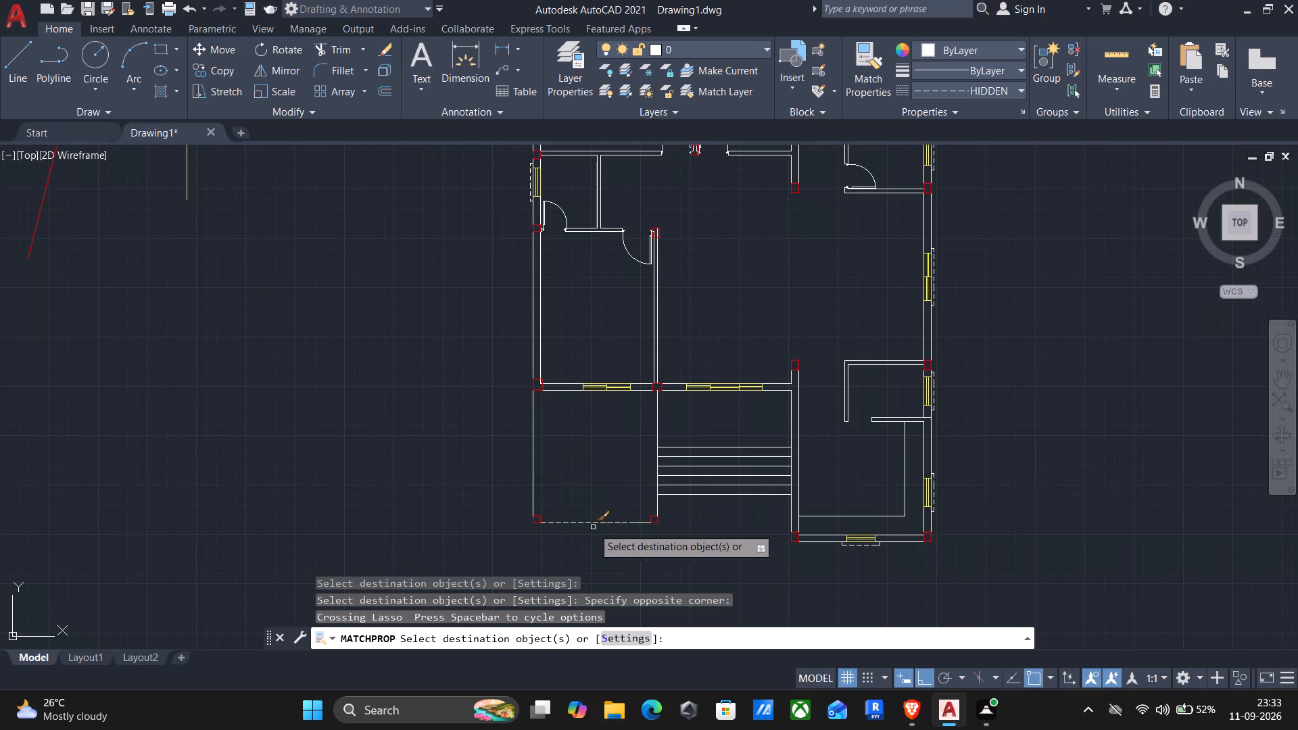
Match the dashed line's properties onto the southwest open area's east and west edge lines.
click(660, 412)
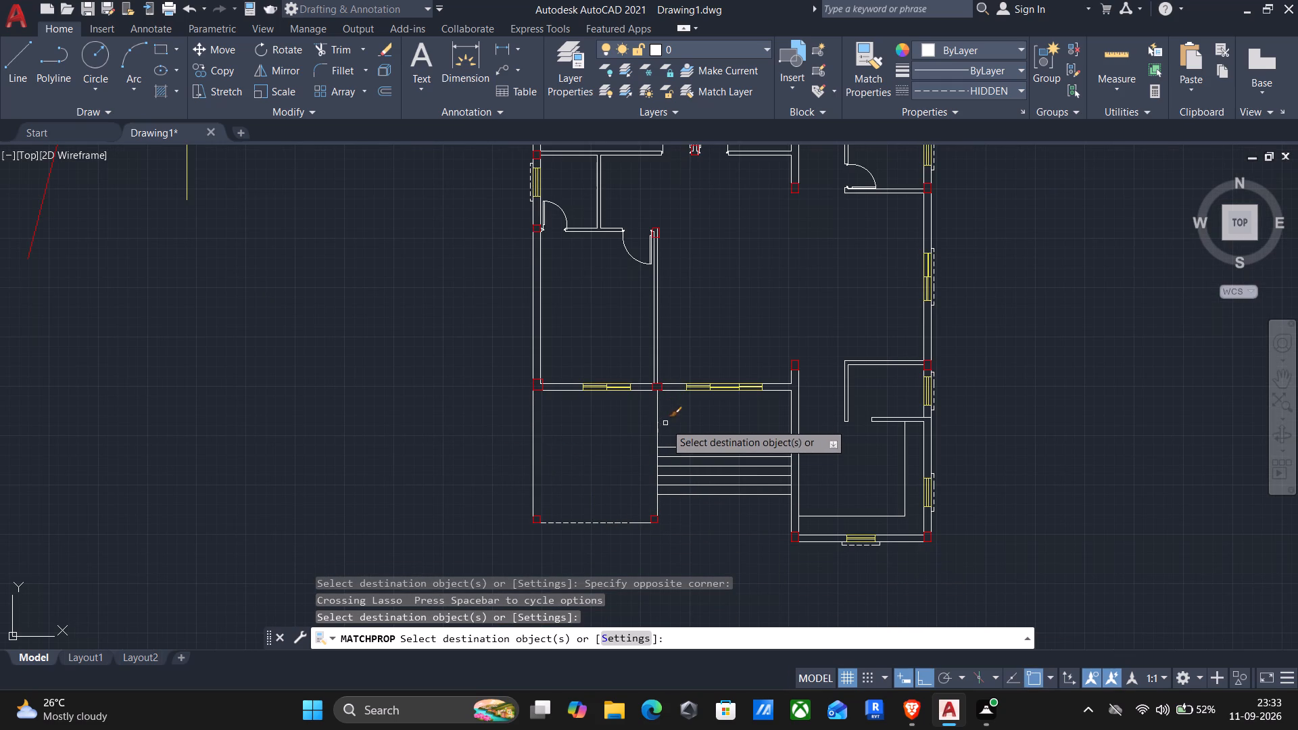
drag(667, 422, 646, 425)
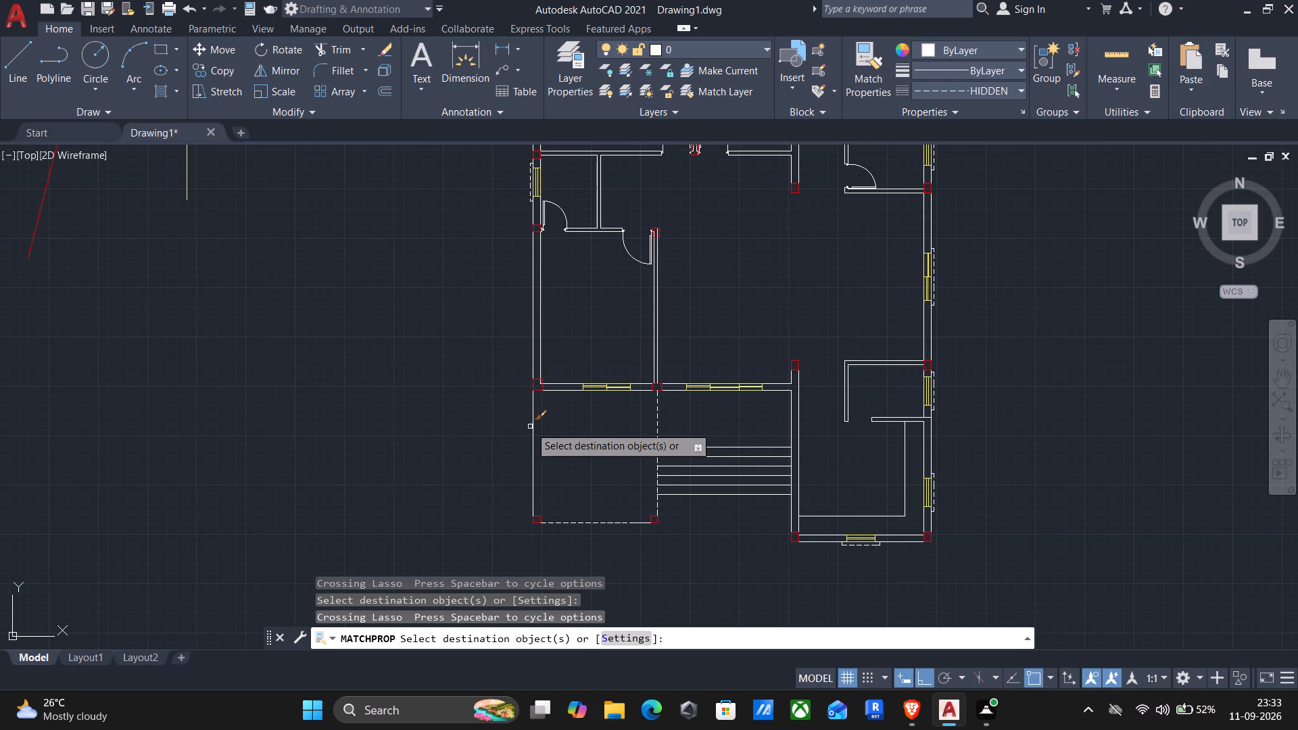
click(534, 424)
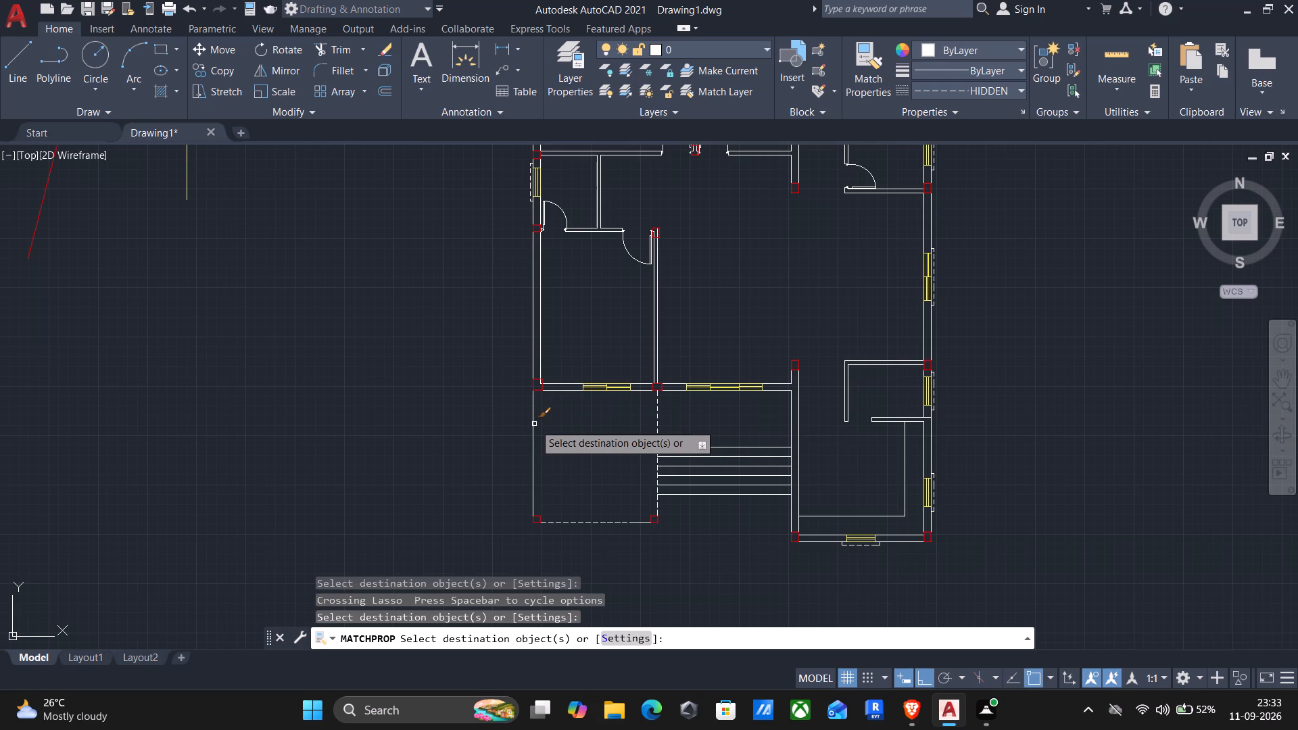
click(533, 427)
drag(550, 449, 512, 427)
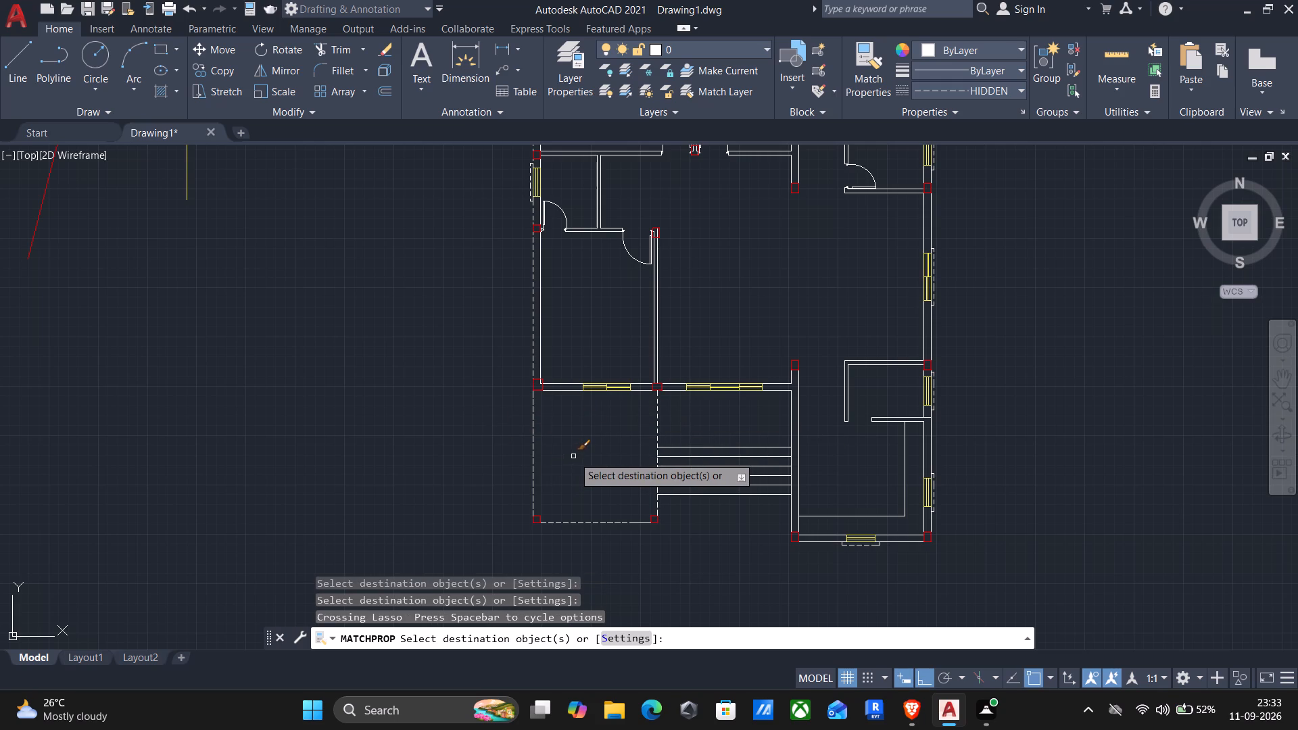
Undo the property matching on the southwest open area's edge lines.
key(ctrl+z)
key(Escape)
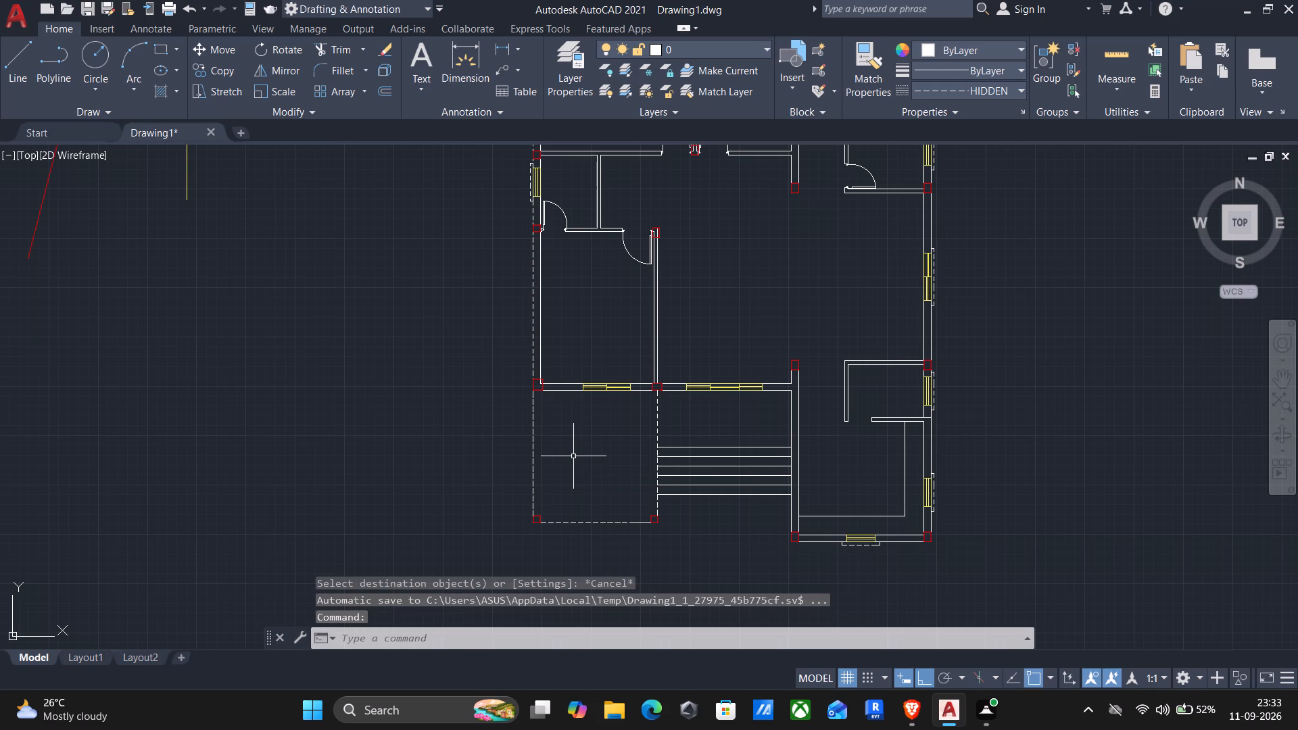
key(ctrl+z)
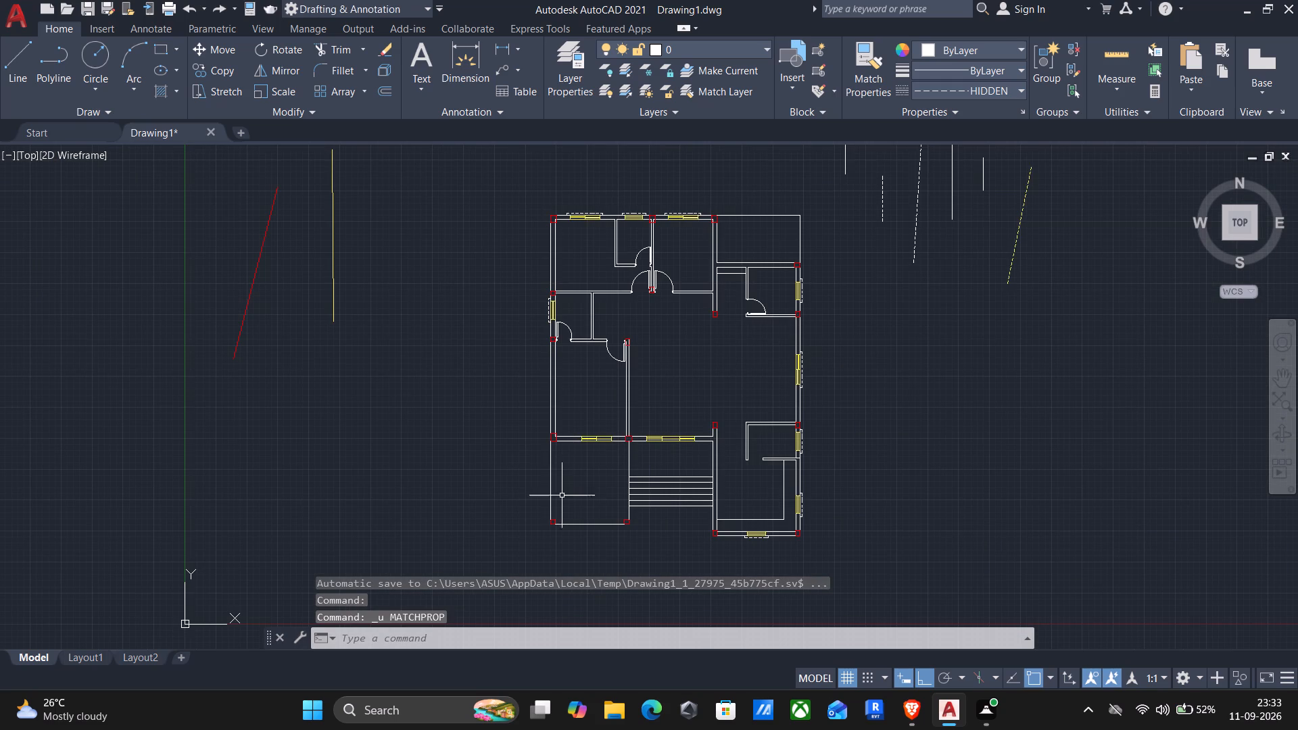
Trim away the part of the outer west wall line that runs along the southwest open area.
text(tr)
key(Return)
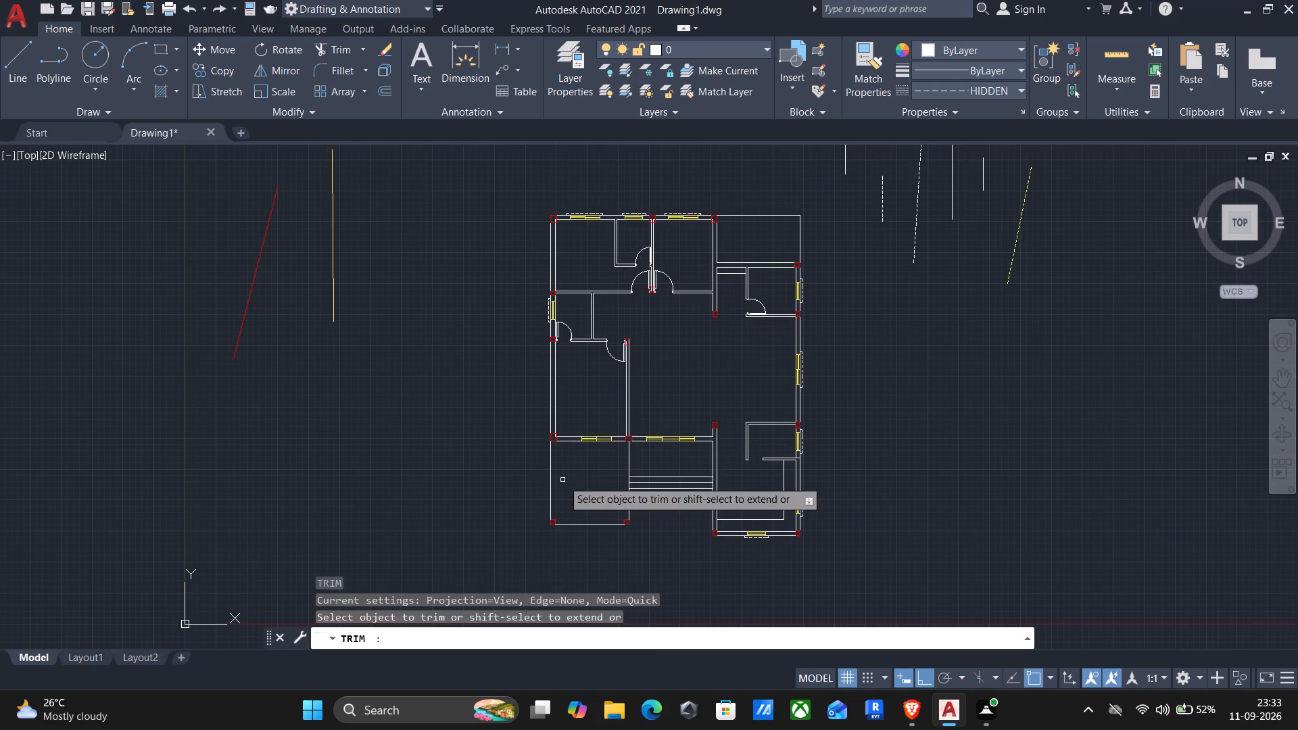
drag(562, 480, 513, 494)
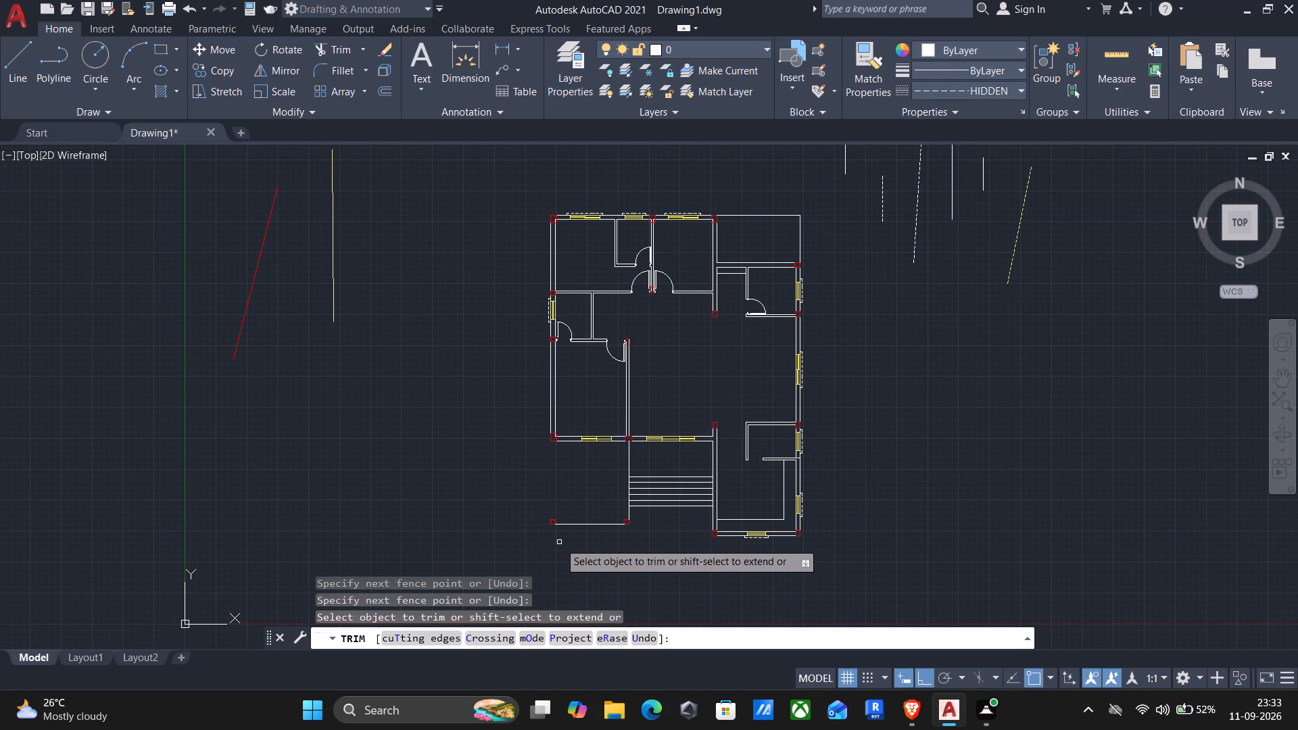
key(Escape)
Draw a separate line about 13' long up the southwest open area's west edge, from the southwest column's outer corner to the northwest column.
key(l)
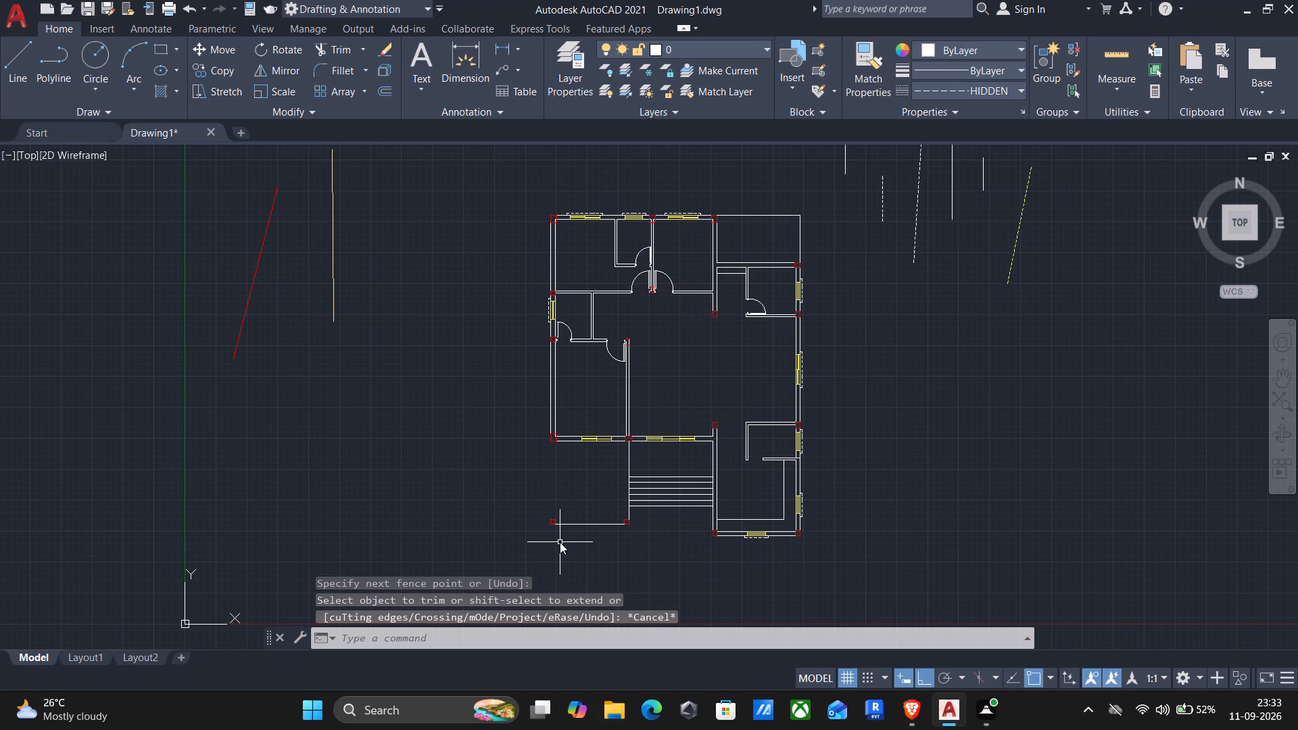
key(Return)
scroll(558, 540, up, 3)
click(507, 466)
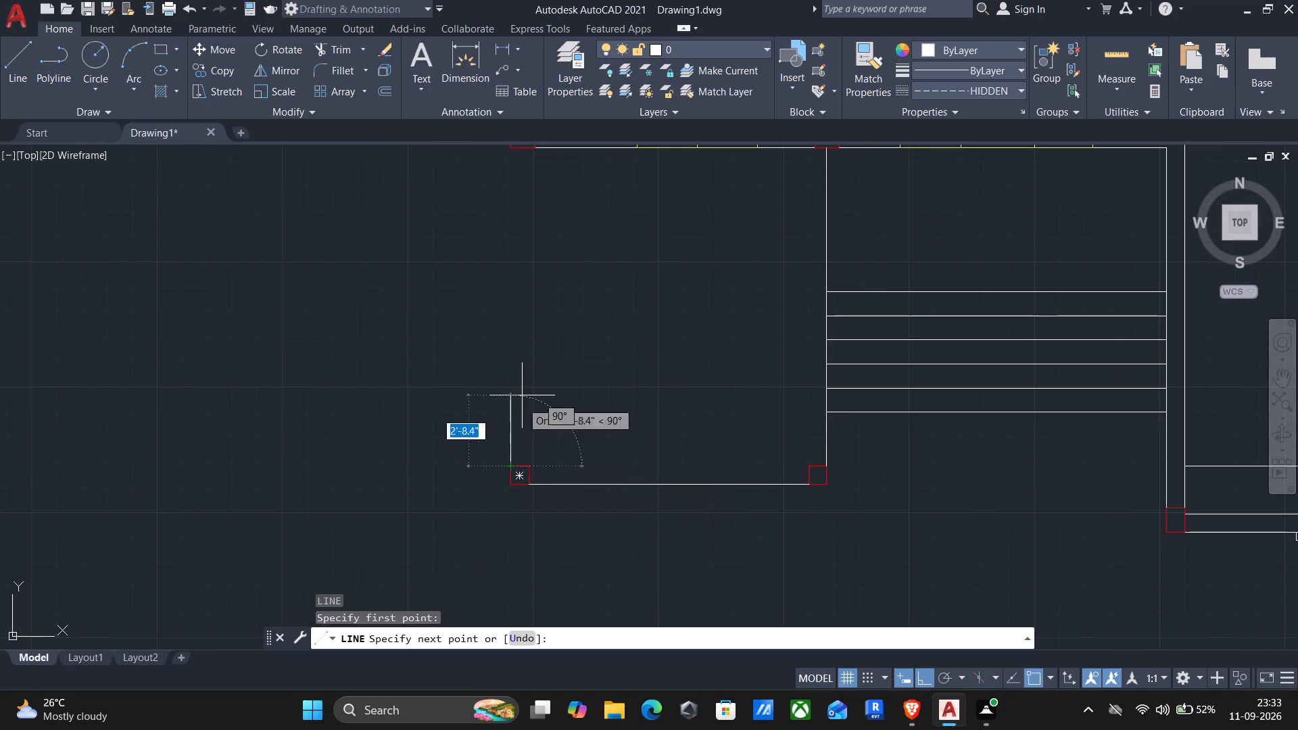
middle_drag(530, 331, 495, 417)
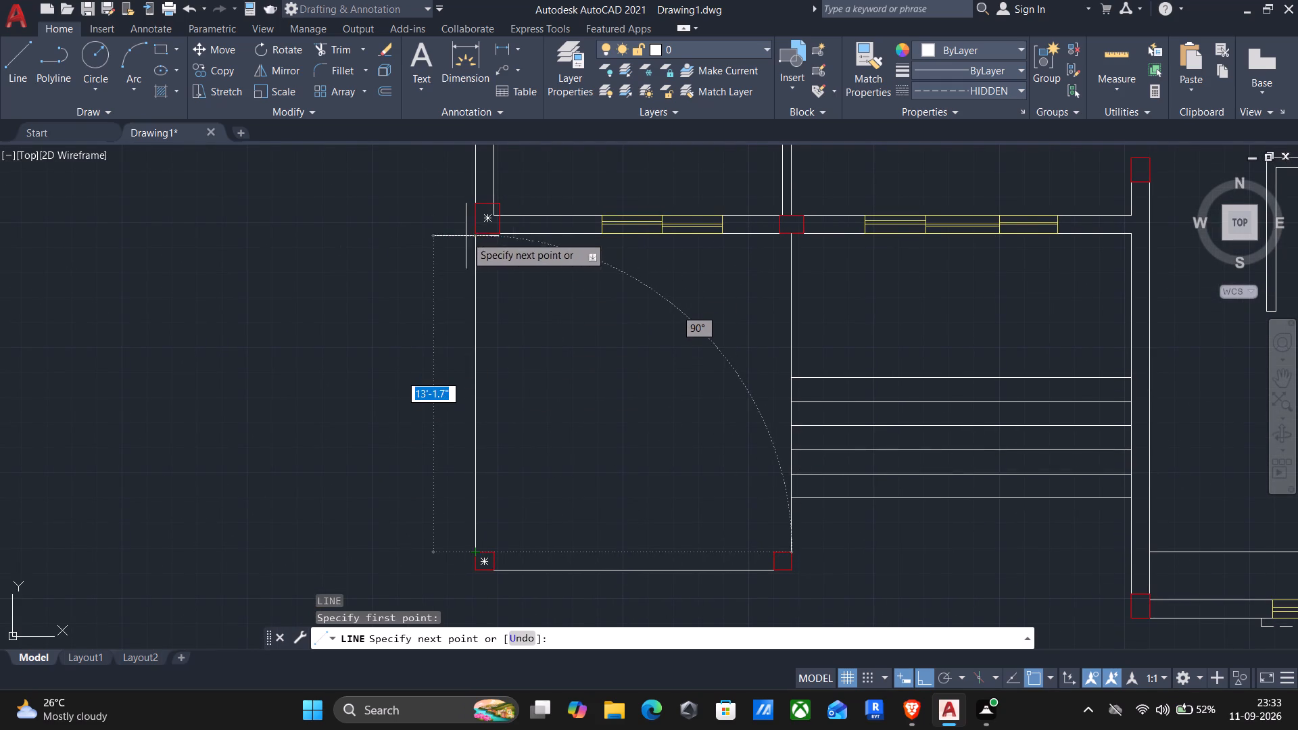
click(473, 233)
key(Return)
Match the slanted white dashed line's properties onto the northeast open area's north and east edge lines.
scroll(544, 347, down, 2)
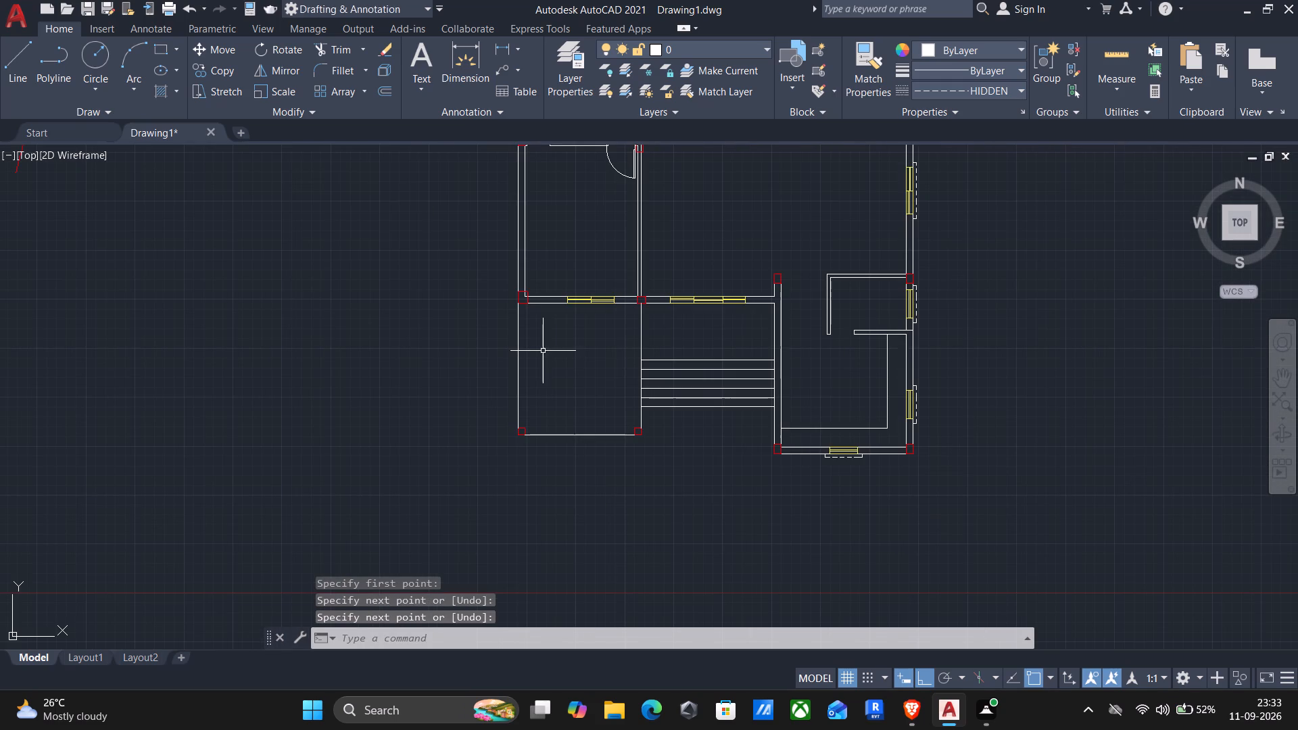
text(mat)
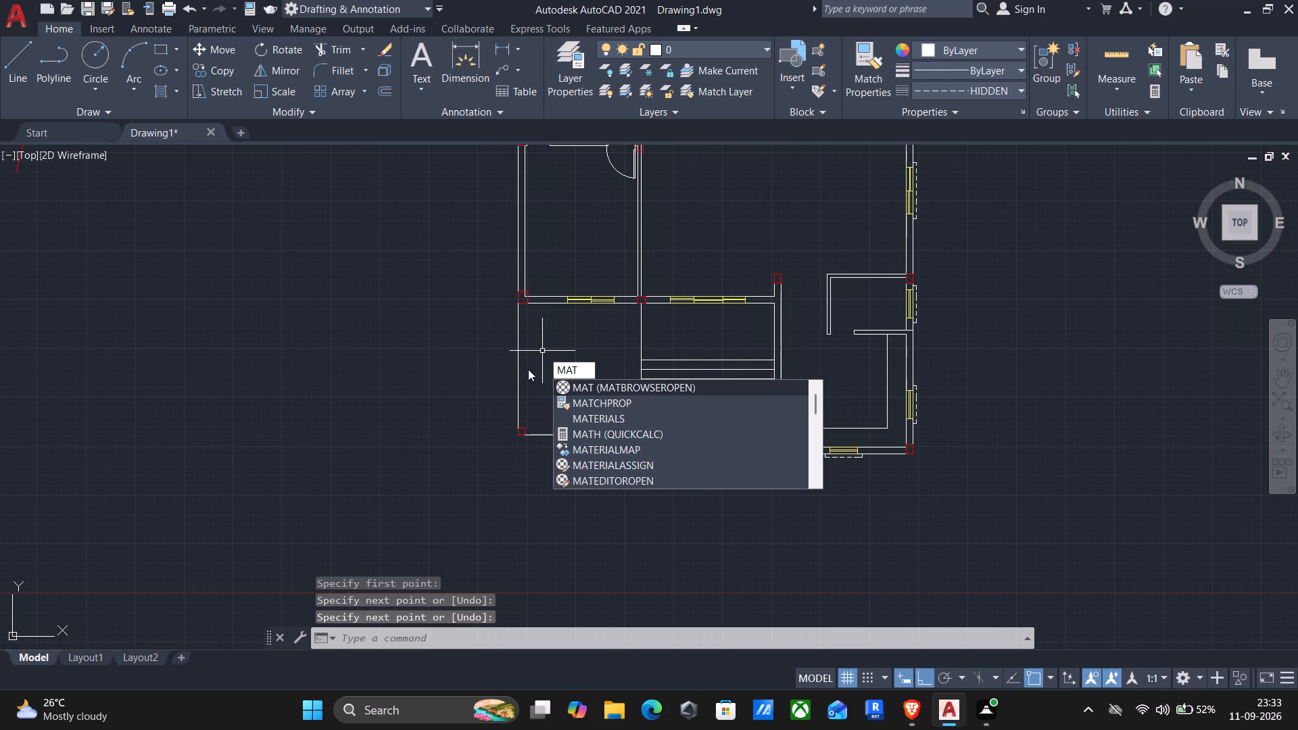
key(Down)
key(Return)
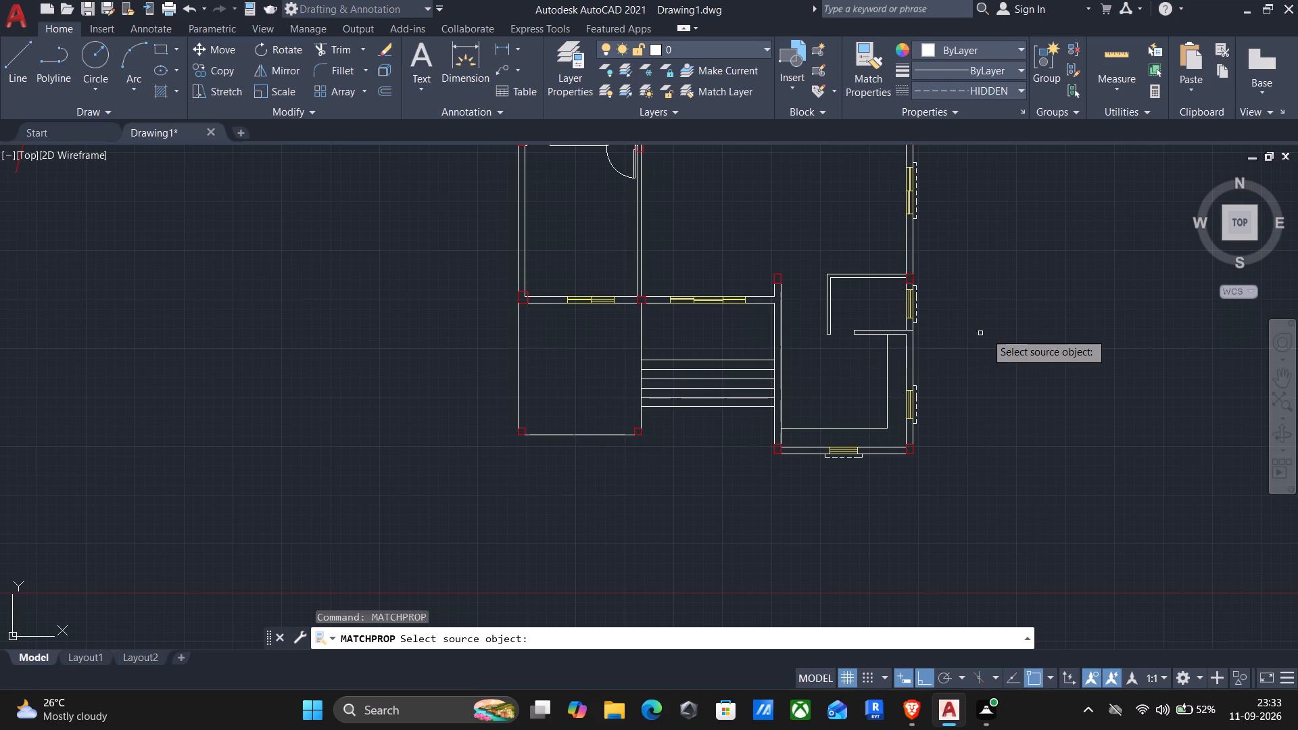
scroll(1005, 331, down, 1)
middle_drag(1006, 321, 781, 550)
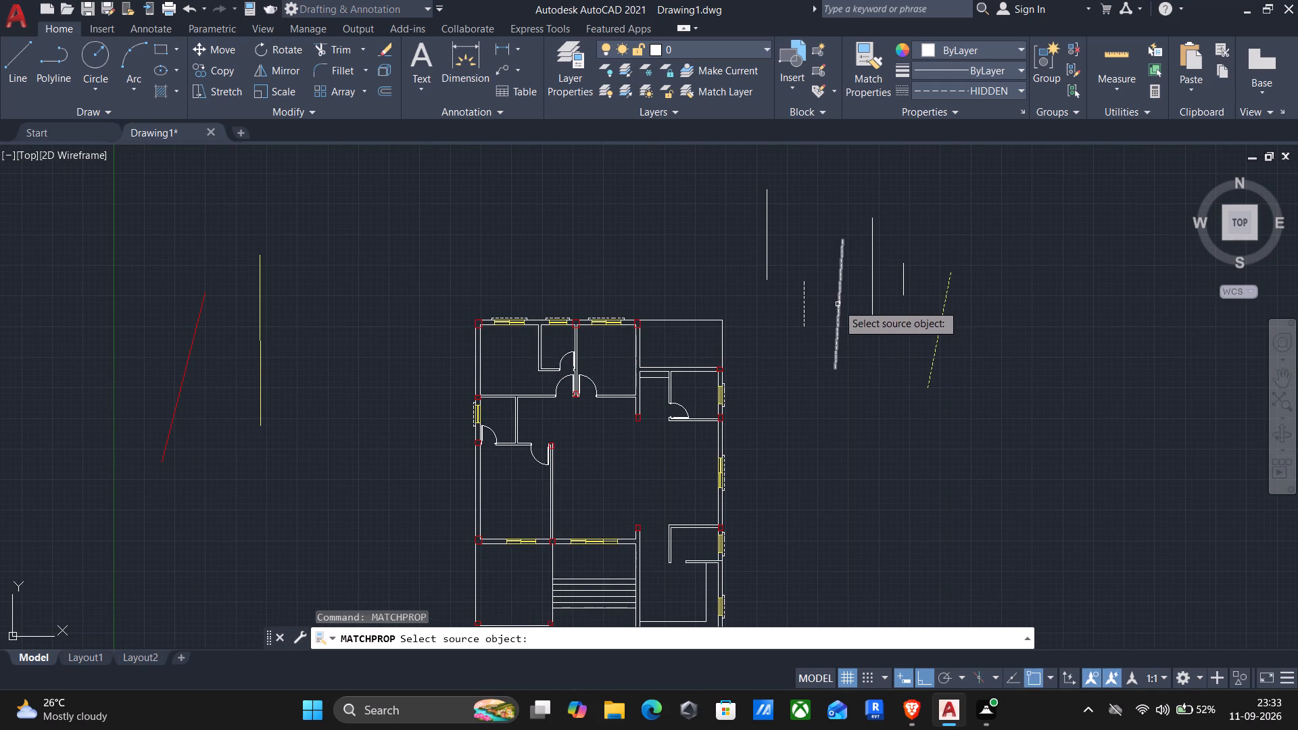
click(838, 304)
click(707, 327)
click(702, 302)
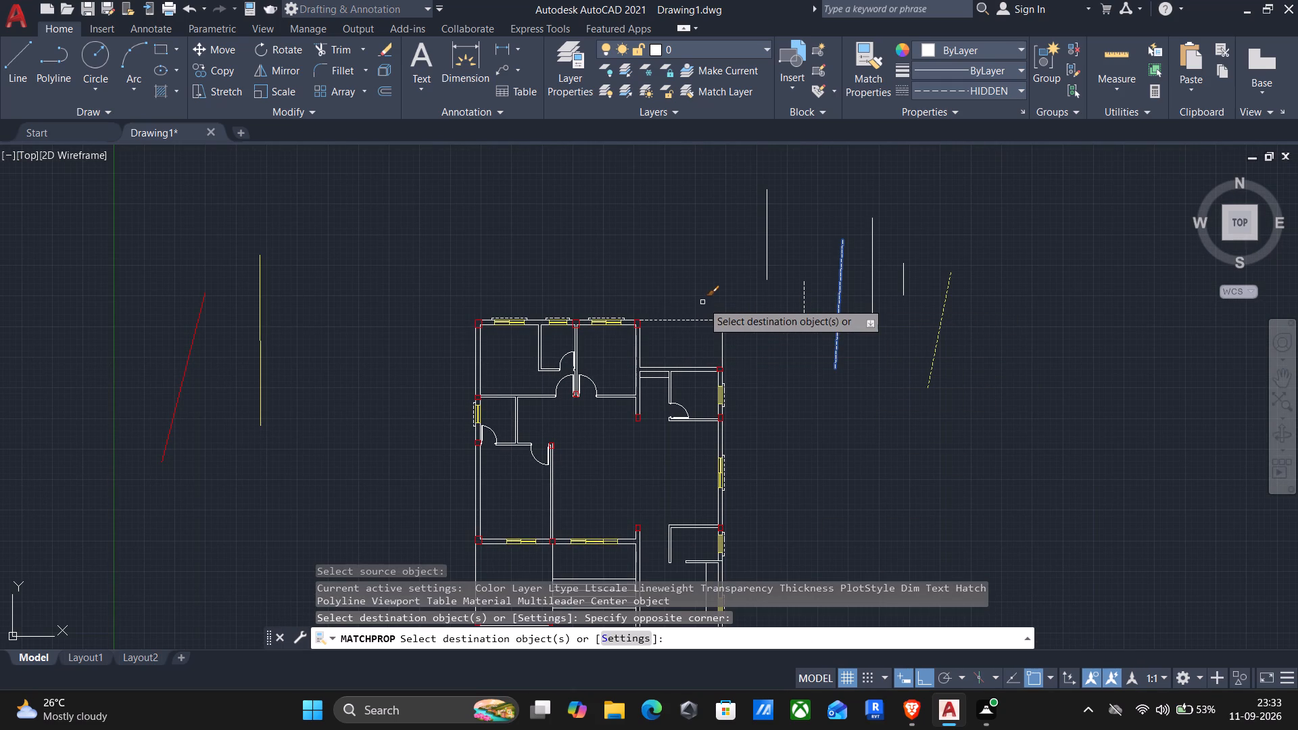
scroll(700, 339, up, 3)
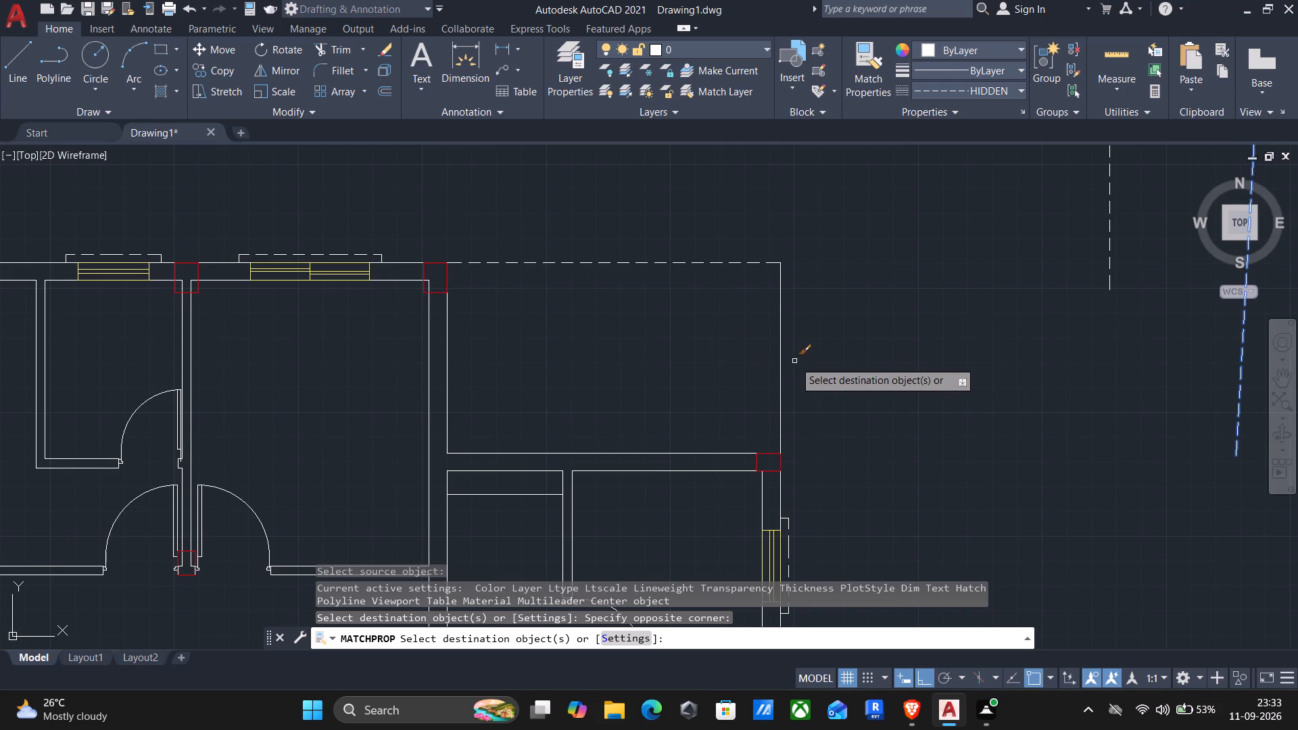
click(805, 363)
click(750, 345)
scroll(712, 355, down, 2)
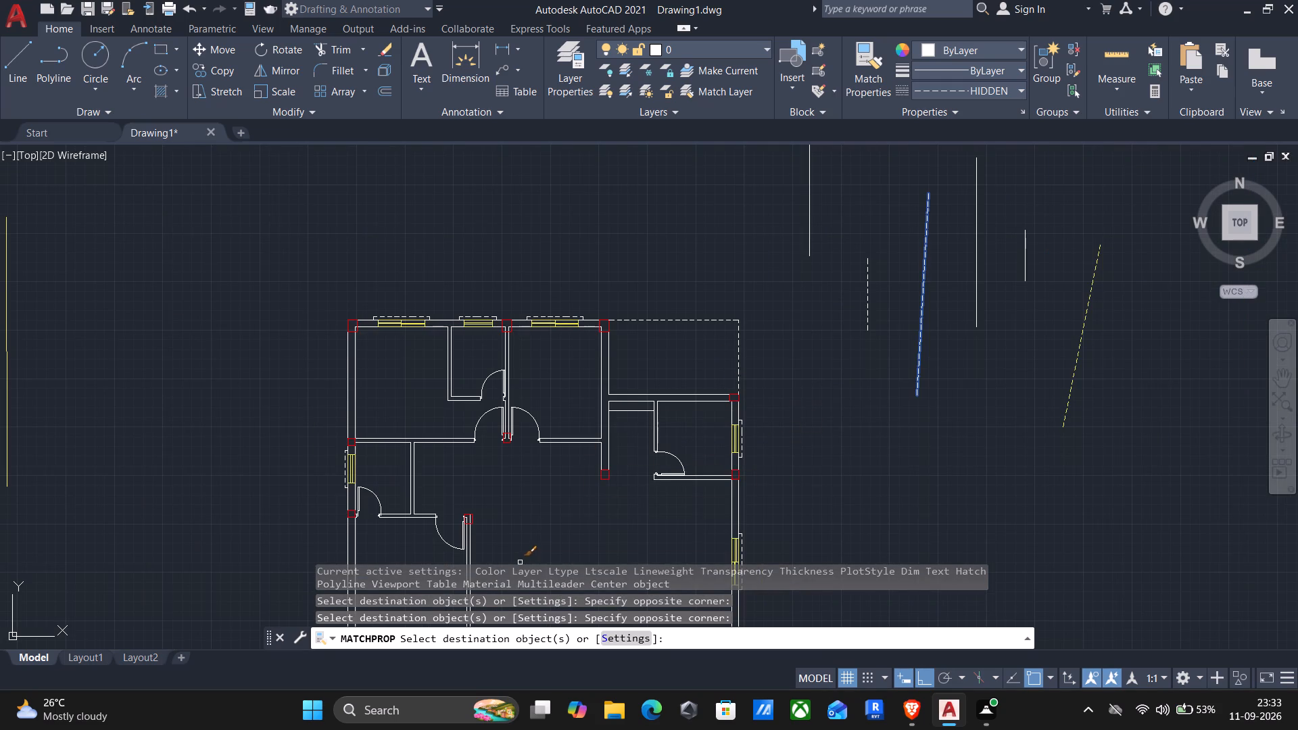
Match the same dashed properties onto the southwest open area's west, east and south edge lines.
middle_drag(556, 495, 665, 341)
middle_drag(640, 463, 680, 387)
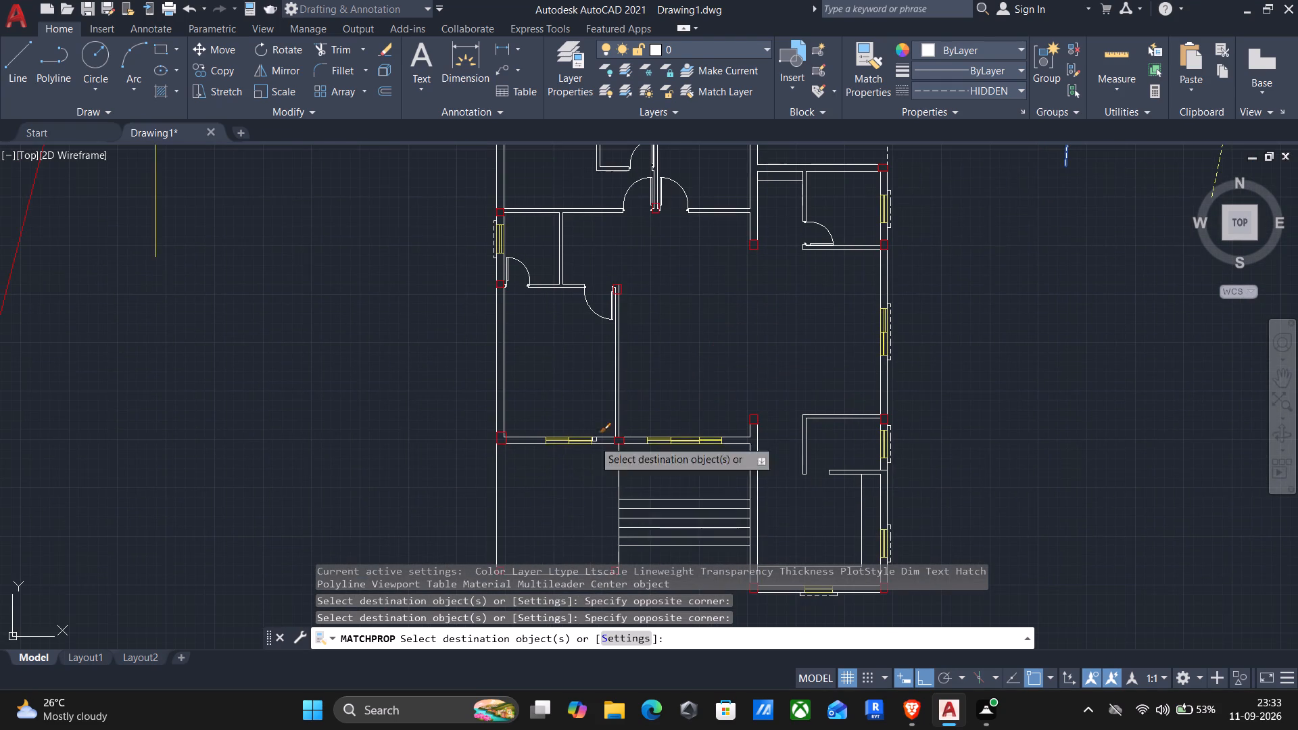
drag(533, 512, 515, 495)
click(465, 477)
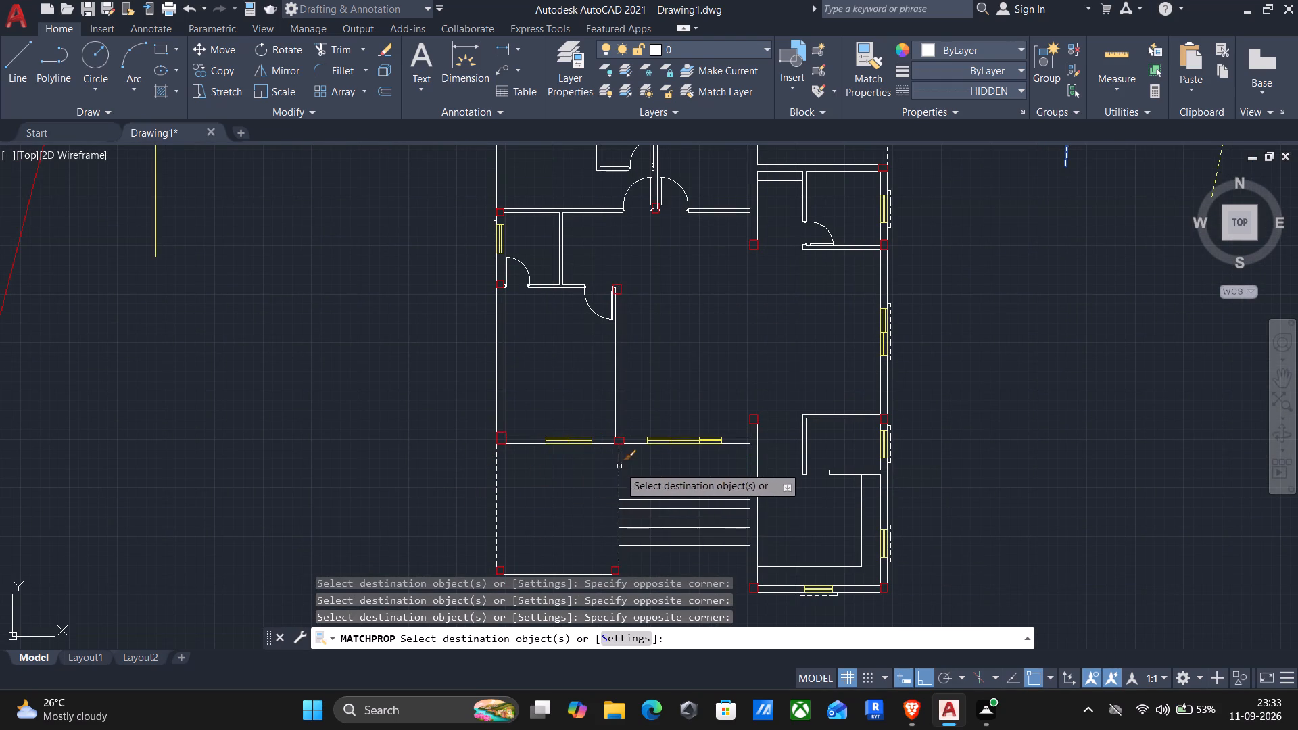
click(622, 468)
click(580, 474)
middle_drag(566, 529, 567, 519)
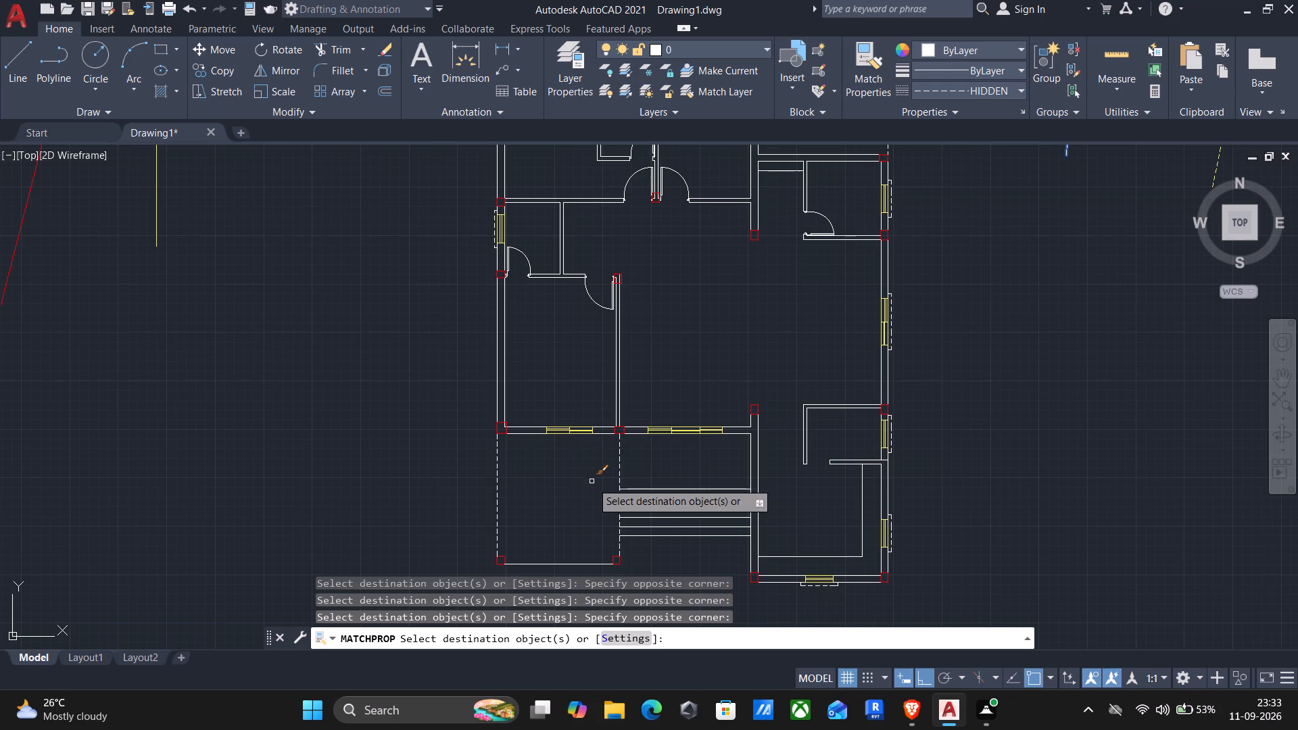
middle_drag(558, 535, 589, 395)
drag(590, 458, 594, 424)
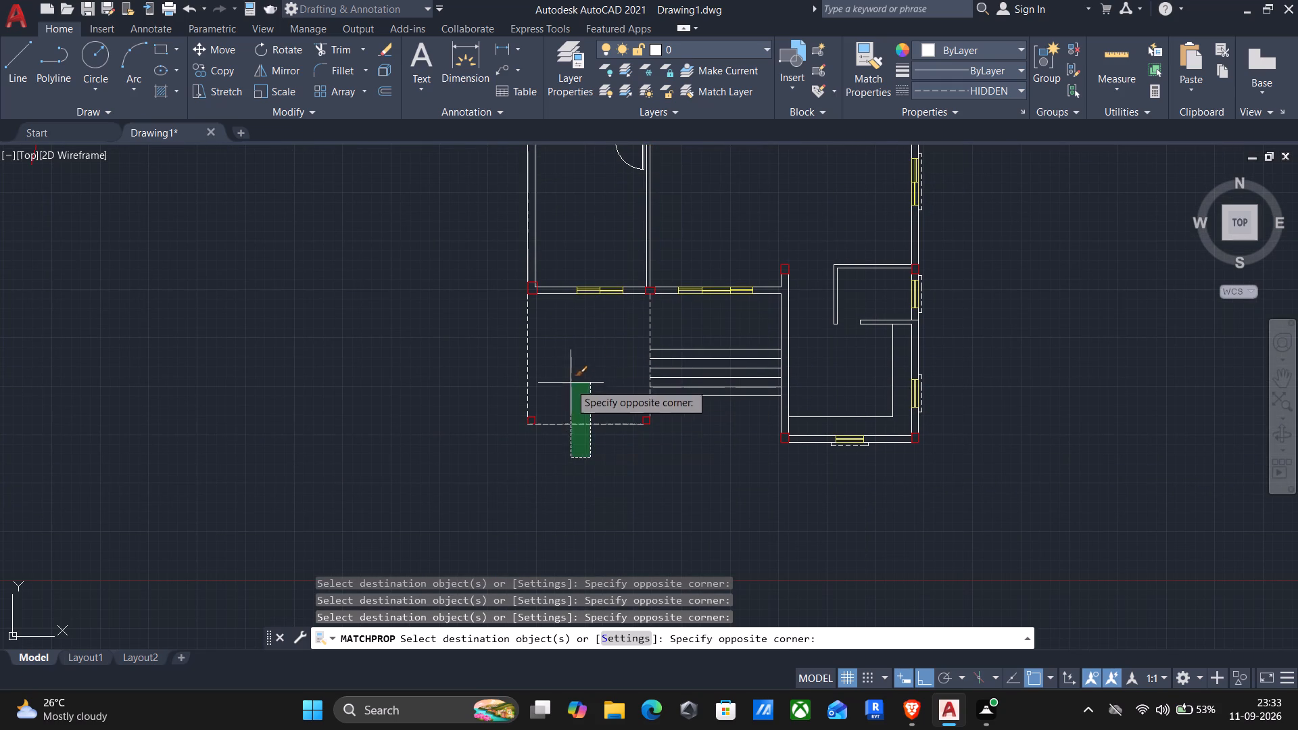
click(567, 387)
Match the dashed properties onto the short horizontal line in the narrow recess just south of the northeast open area.
scroll(567, 401, down, 1)
middle_drag(680, 459, 634, 512)
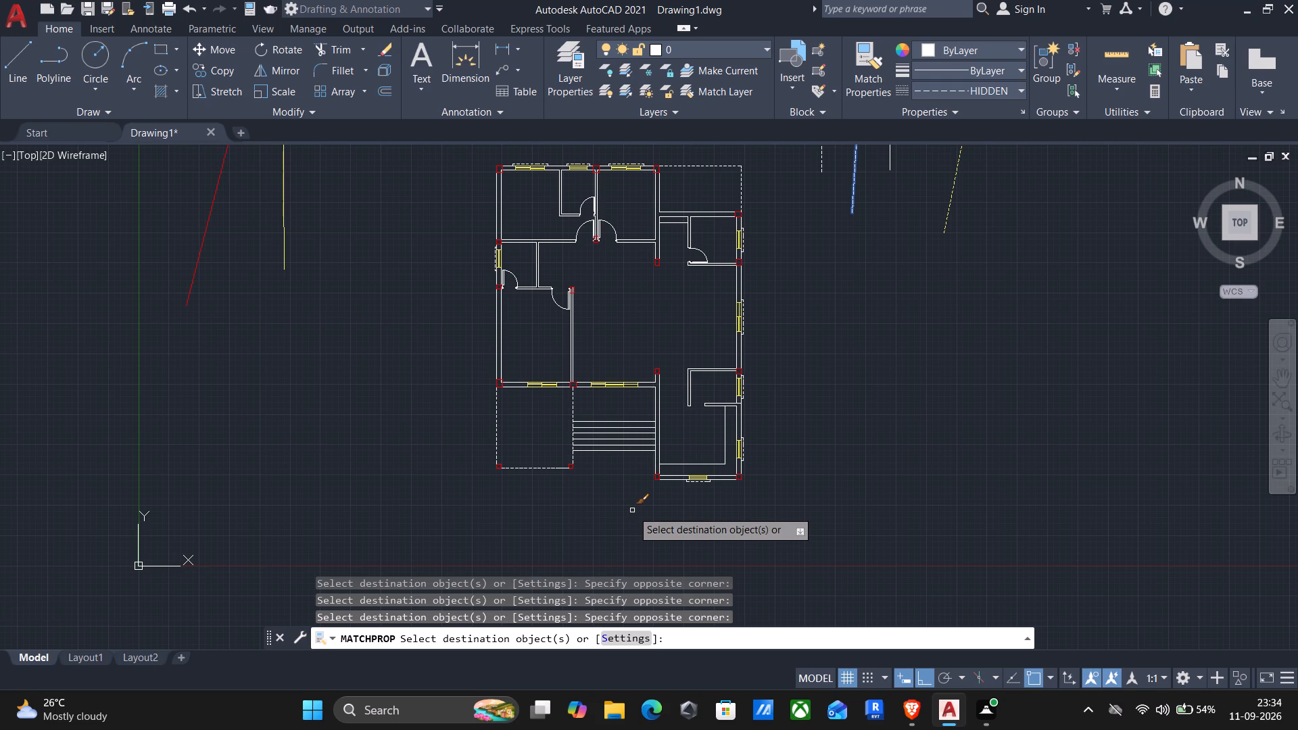
scroll(675, 233, up, 1)
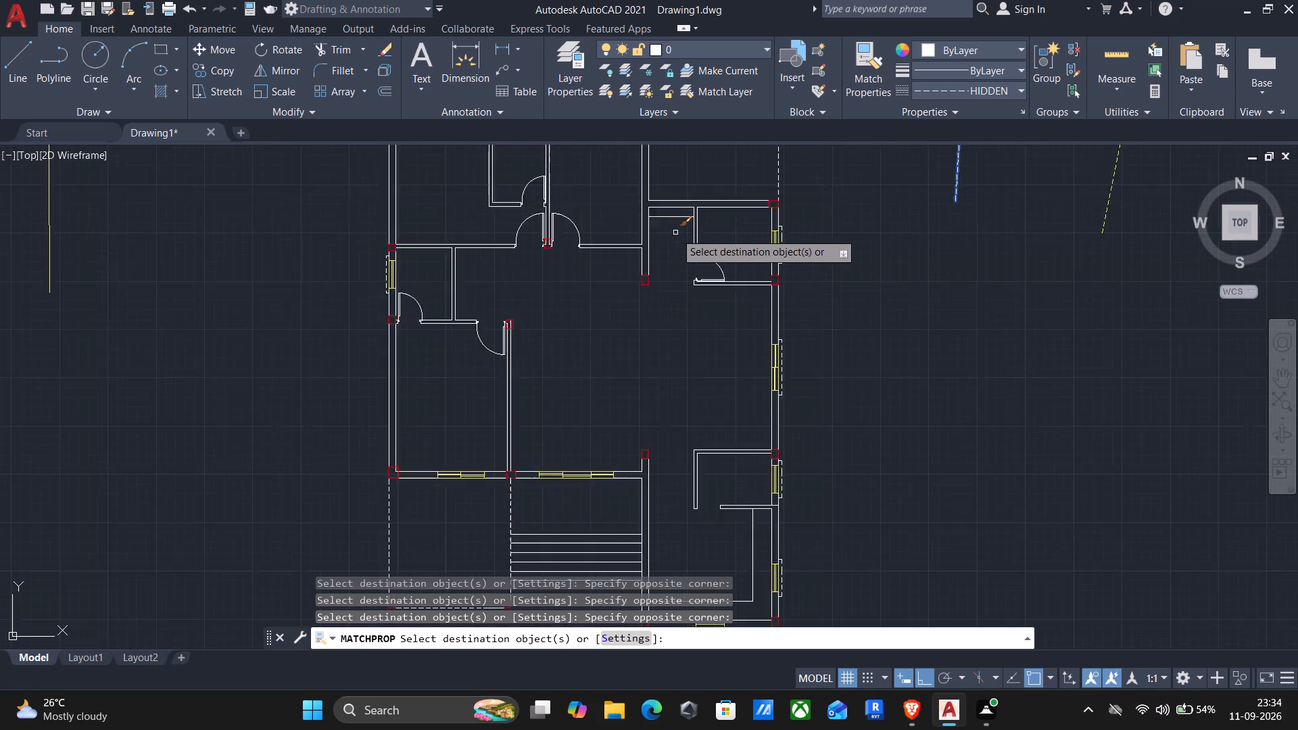
scroll(675, 233, up, 1)
click(671, 205)
click(656, 225)
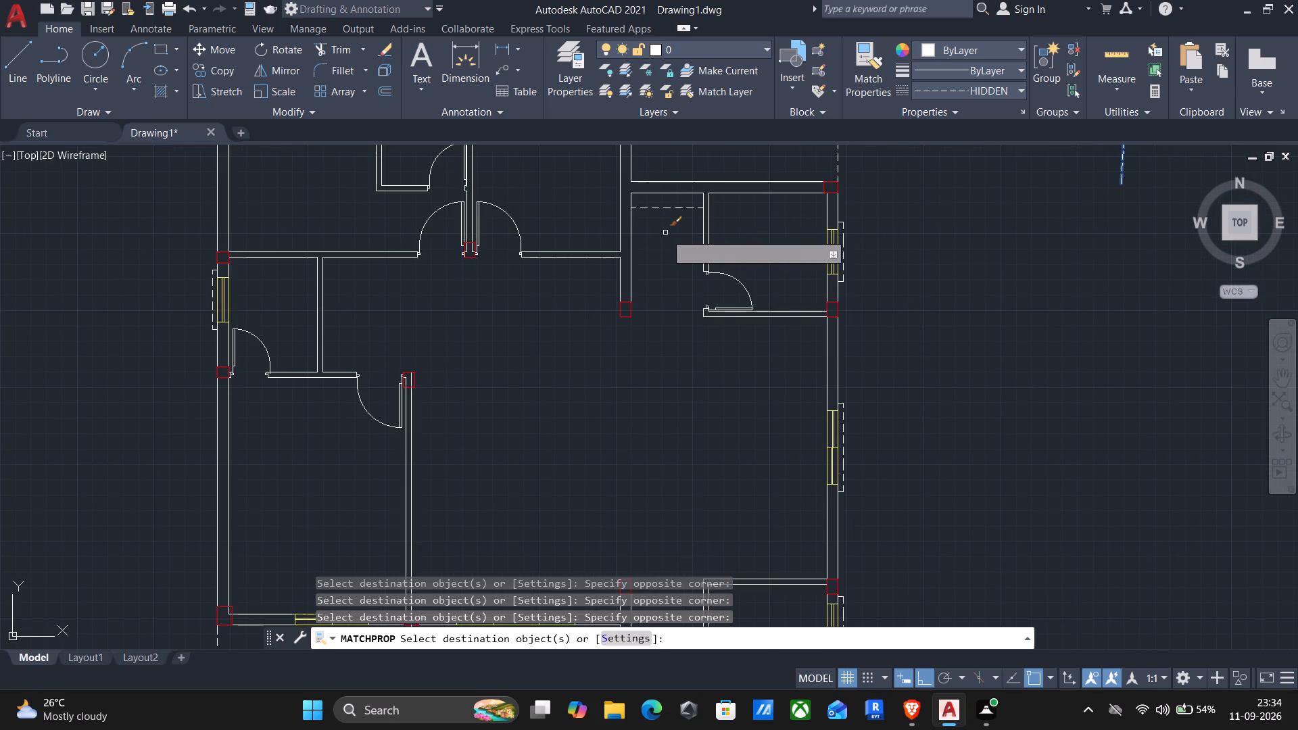
middle_drag(879, 380, 799, 449)
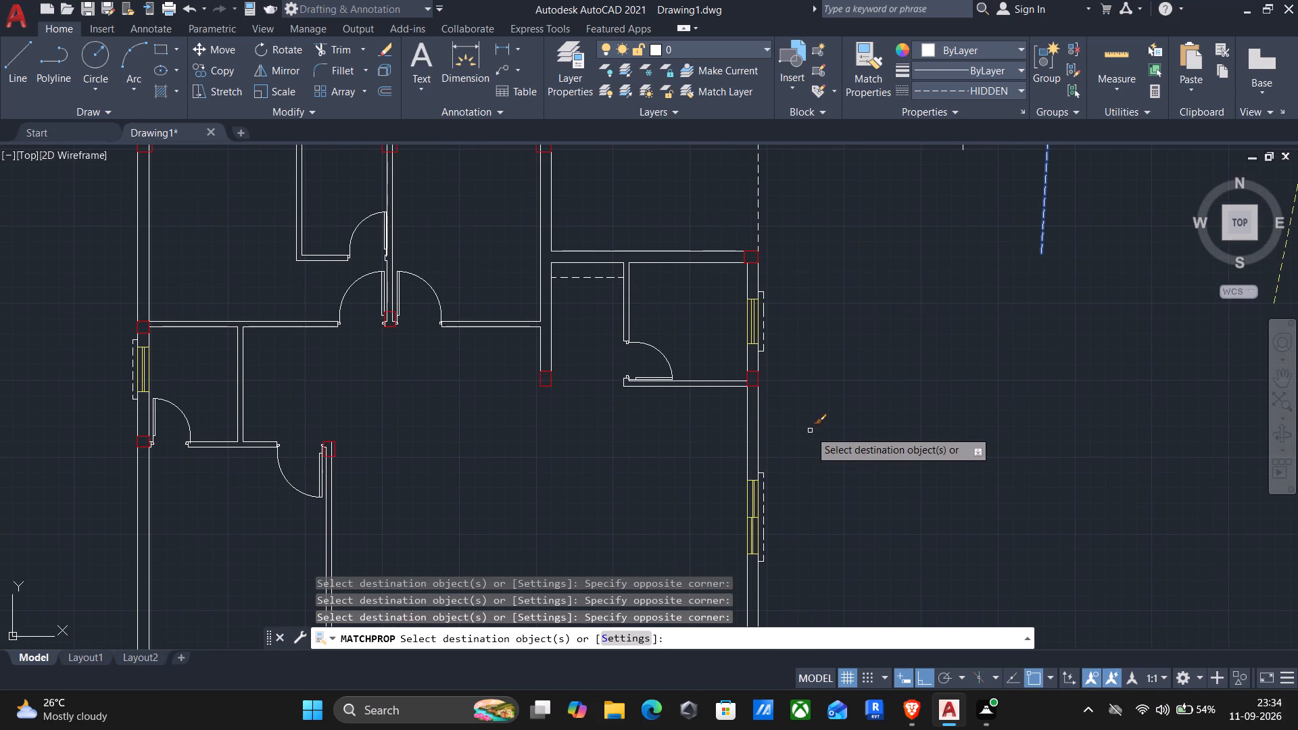
key(Escape)
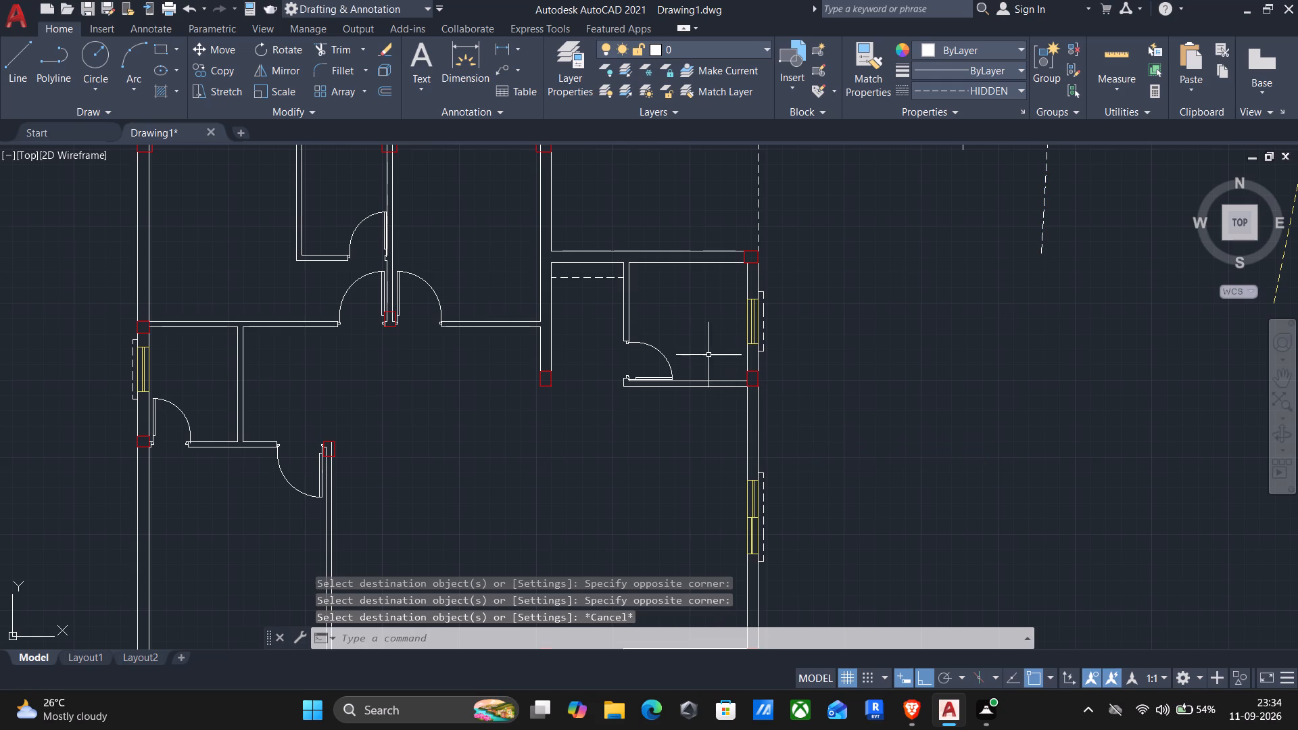
Explode the six door blocks across the floor plan.
click(657, 352)
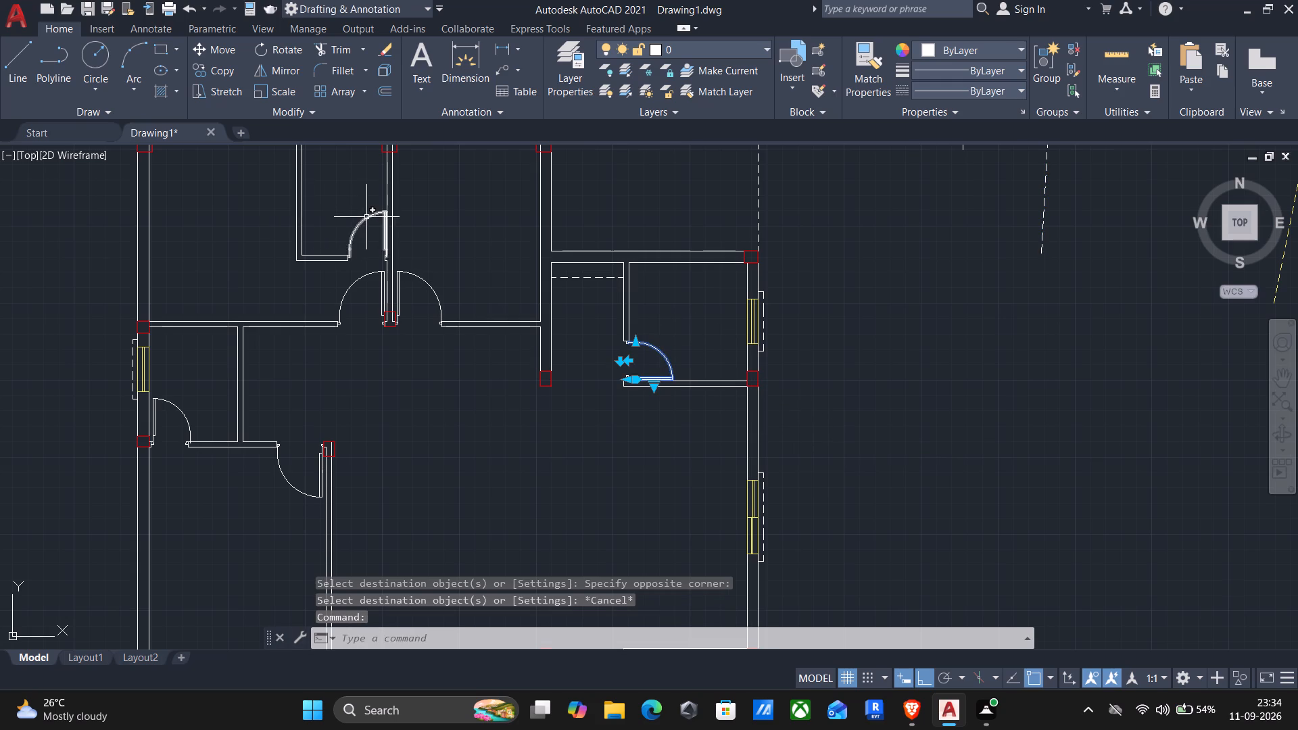
click(366, 217)
click(354, 283)
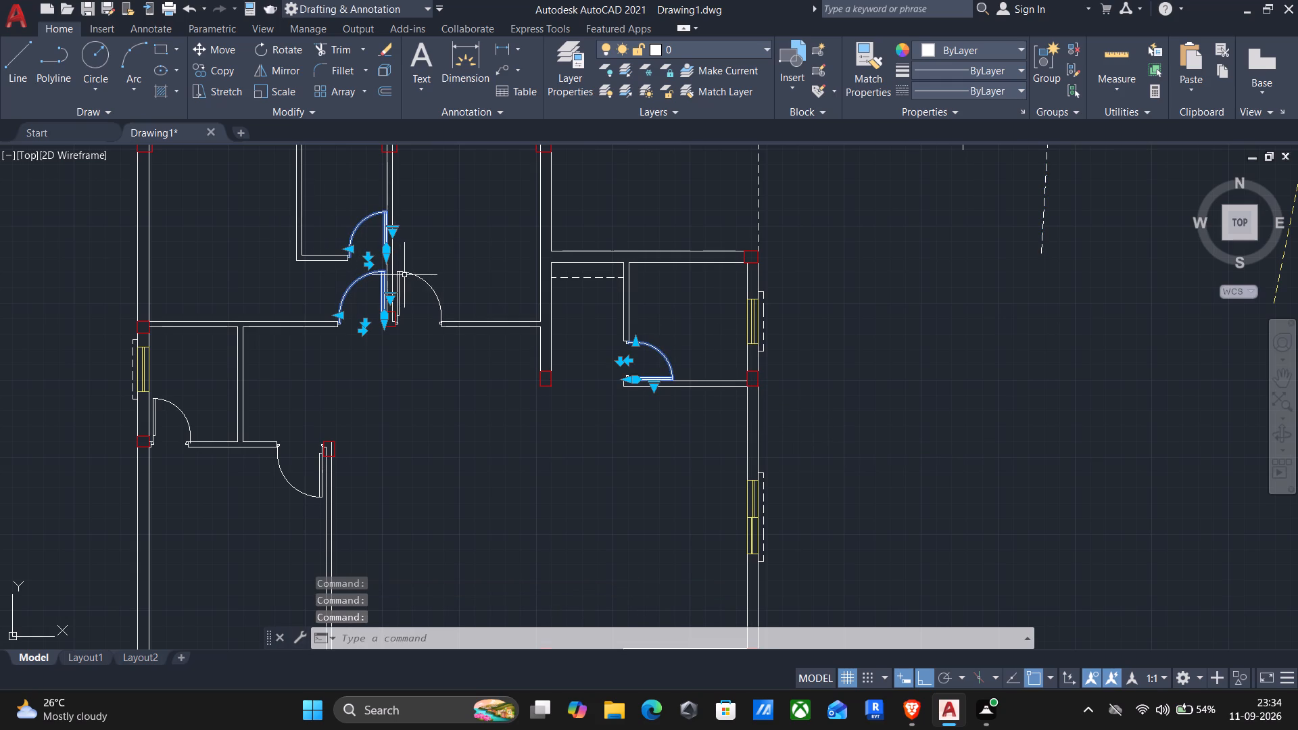
click(404, 275)
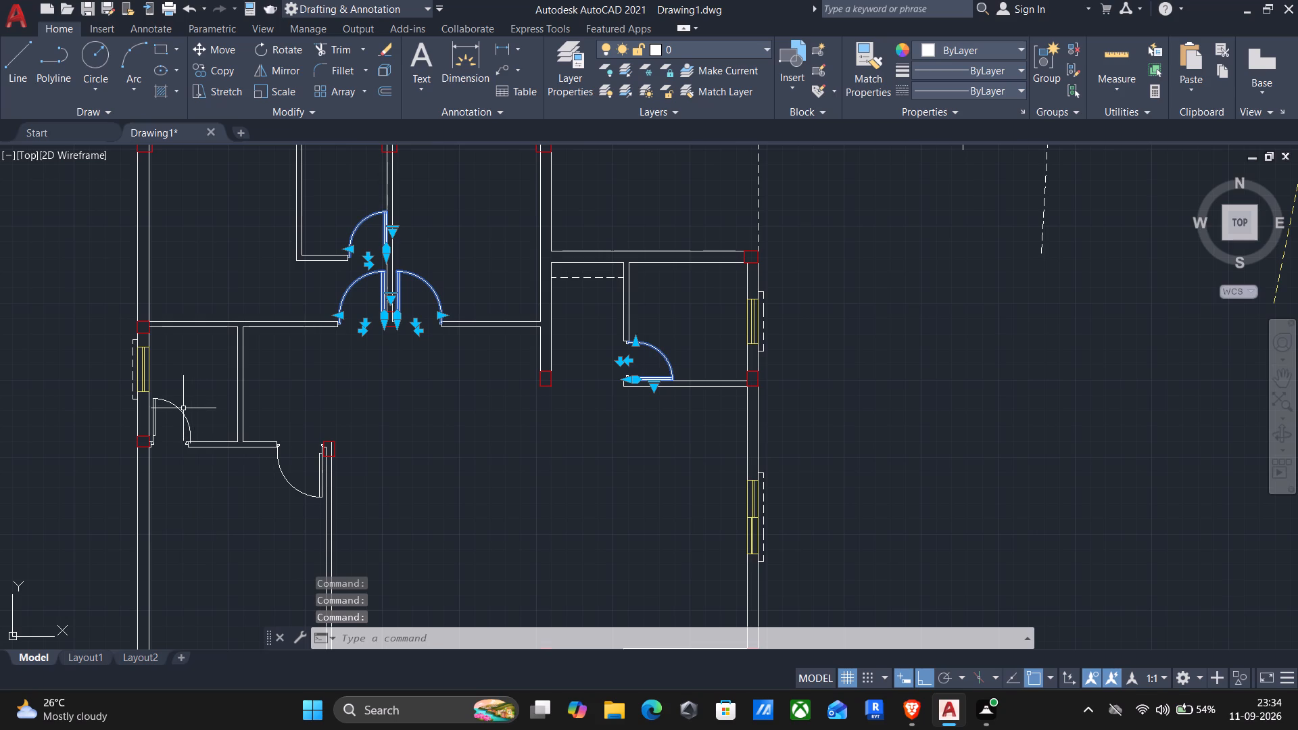
click(183, 408)
click(174, 429)
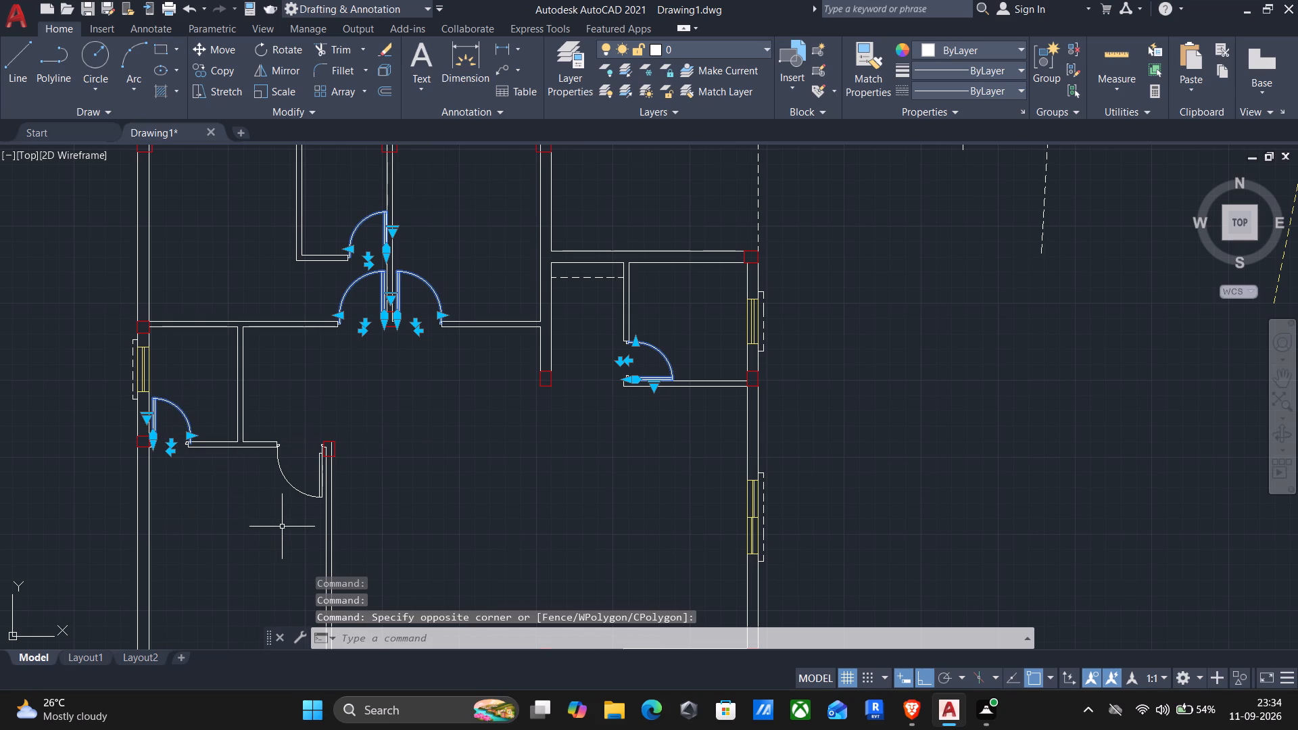
click(288, 529)
click(275, 470)
scroll(318, 477, down, 3)
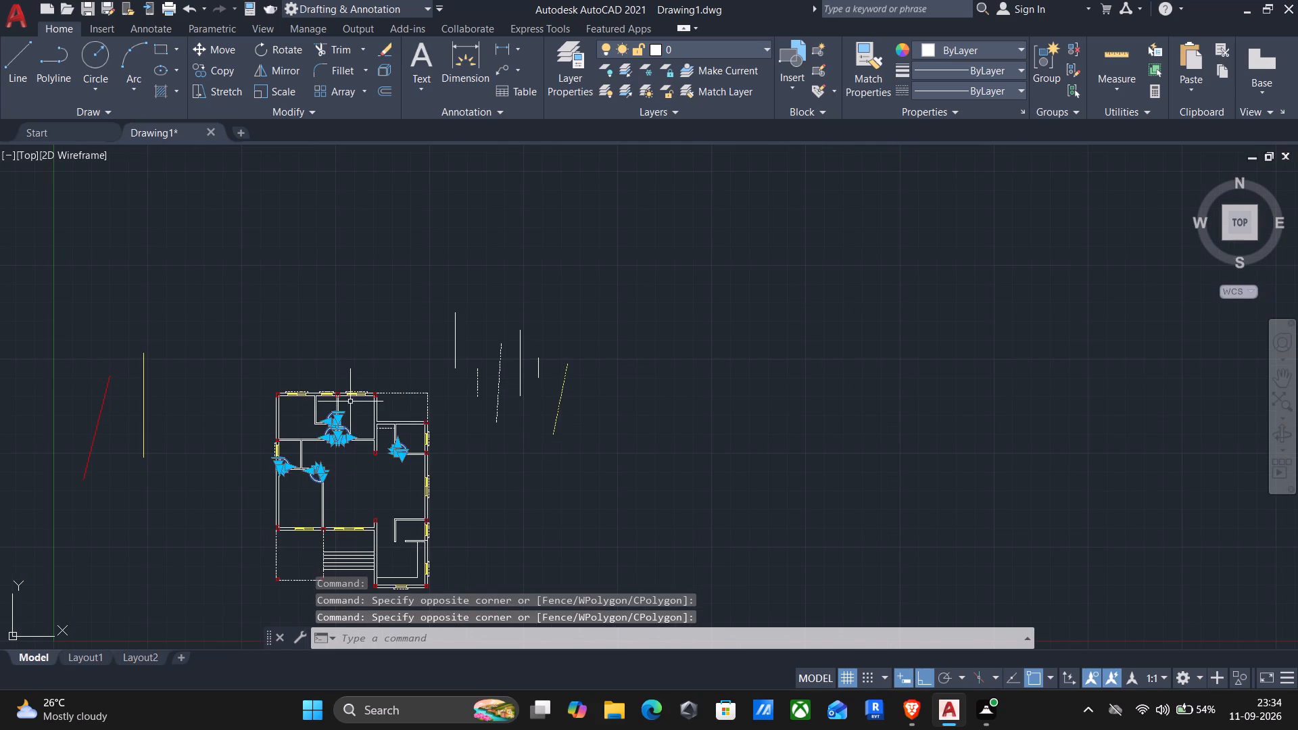
middle_drag(358, 557, 400, 425)
scroll(372, 326, up, 2)
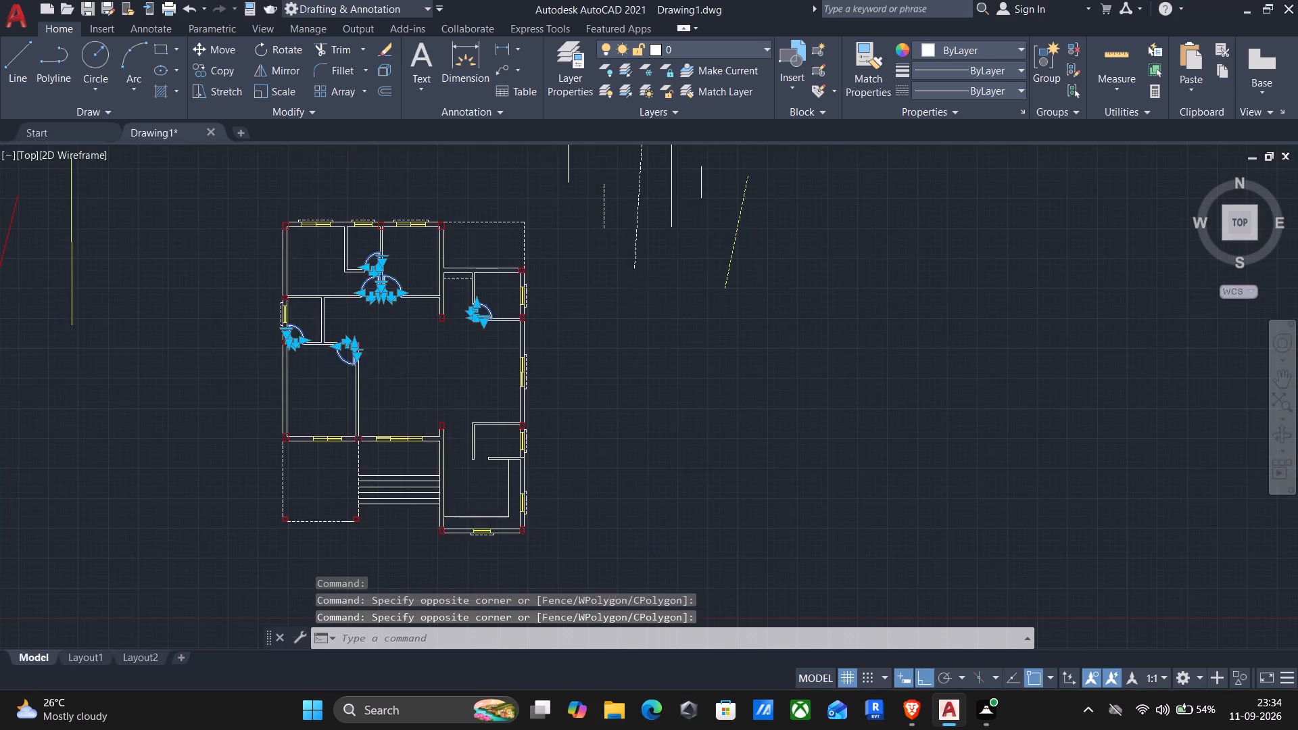
key(x)
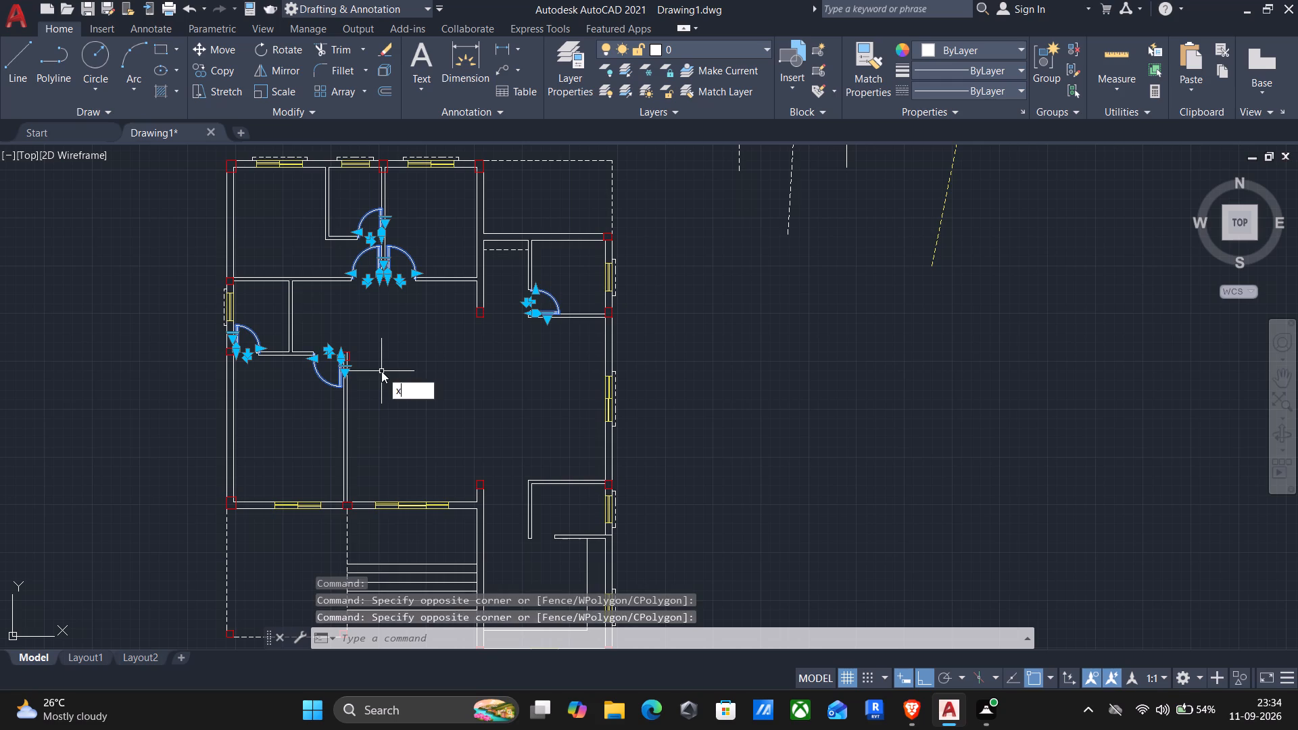
key(Return)
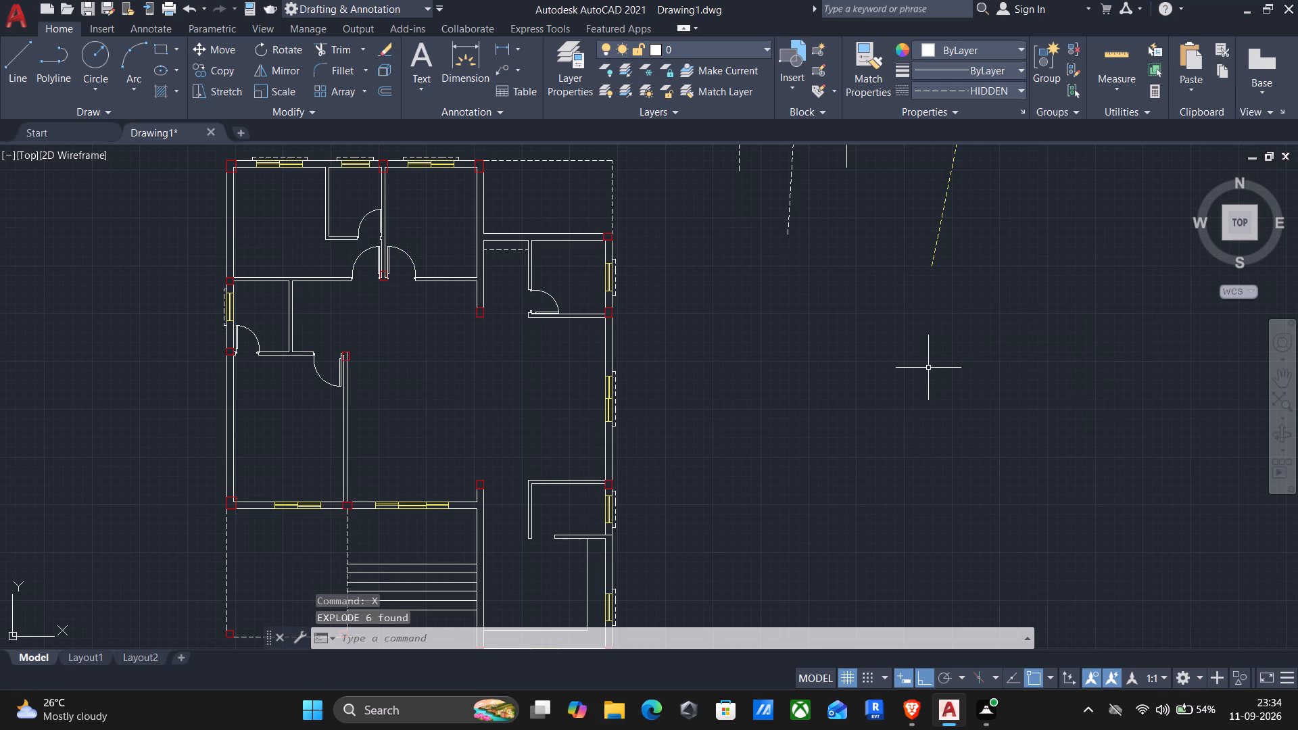
Match the yellow vertical sample line's properties onto the arc and leaf of the small north room's door.
text(mat)
key(Down)
key(Return)
scroll(145, 306, down, 2)
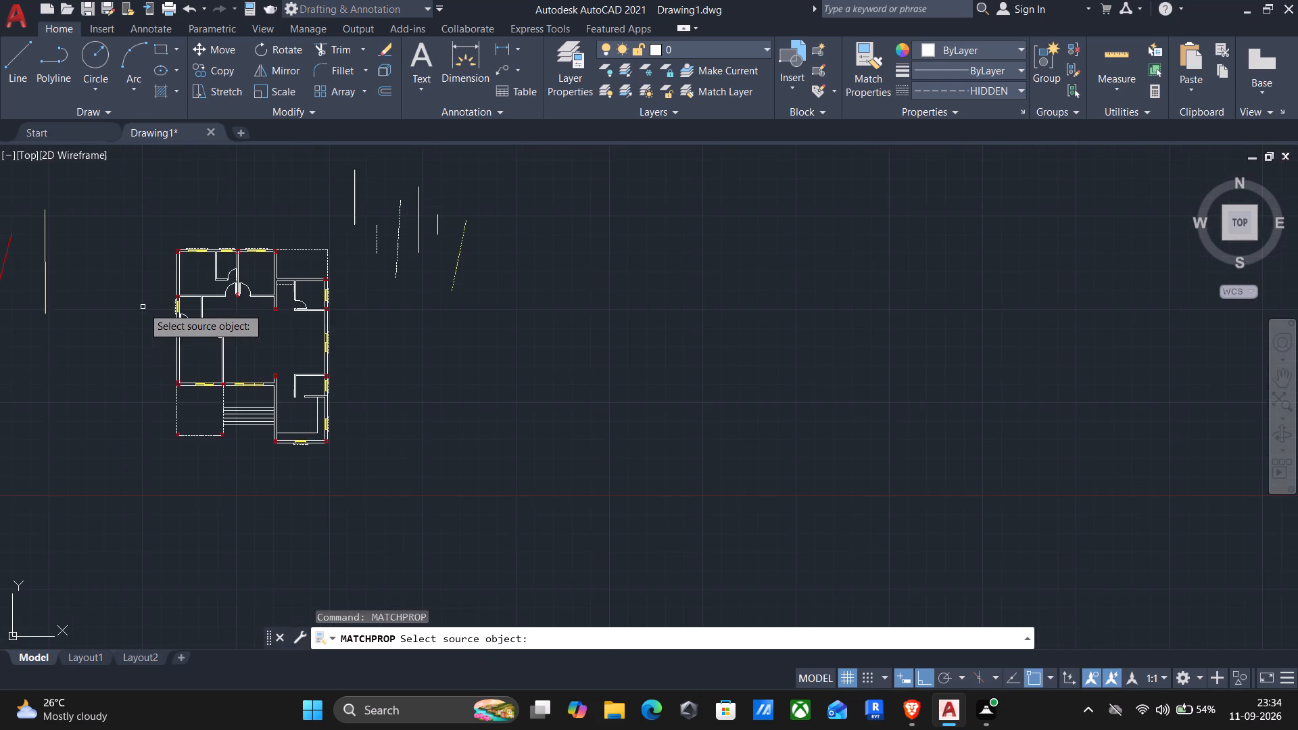
middle_drag(125, 320, 241, 362)
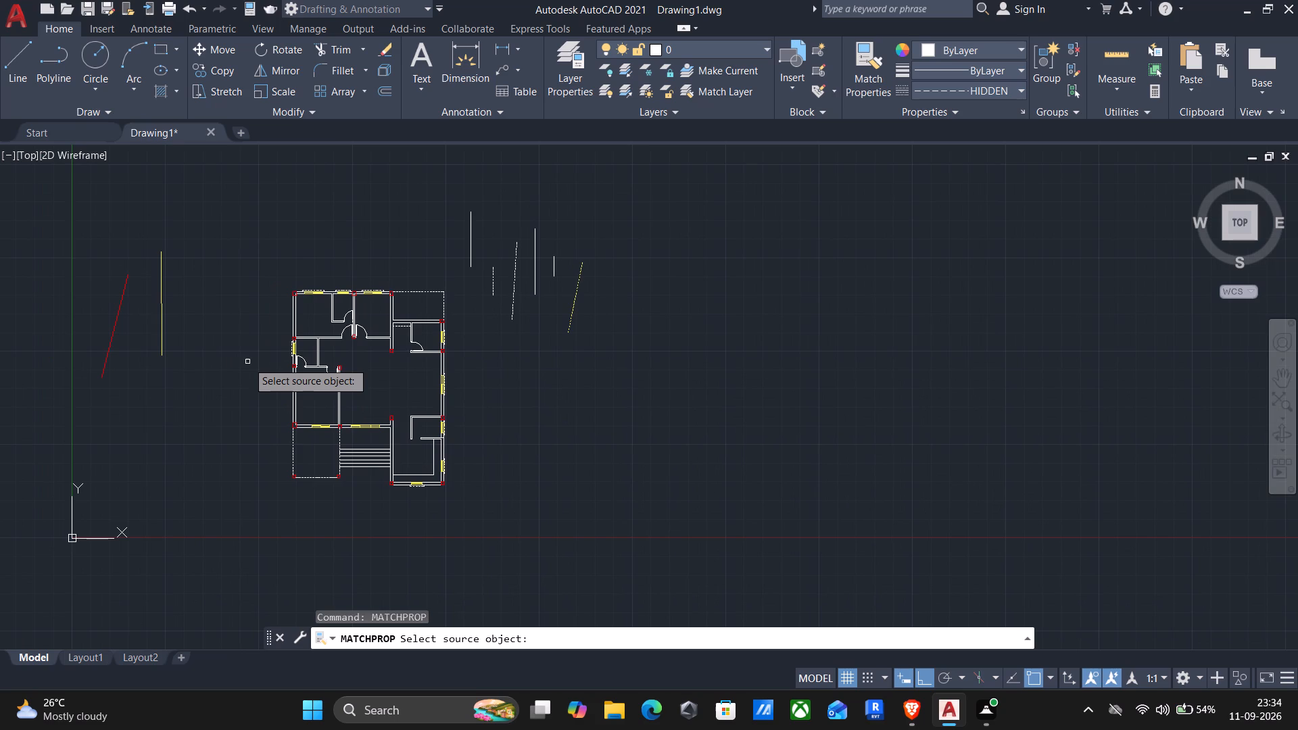
click(159, 318)
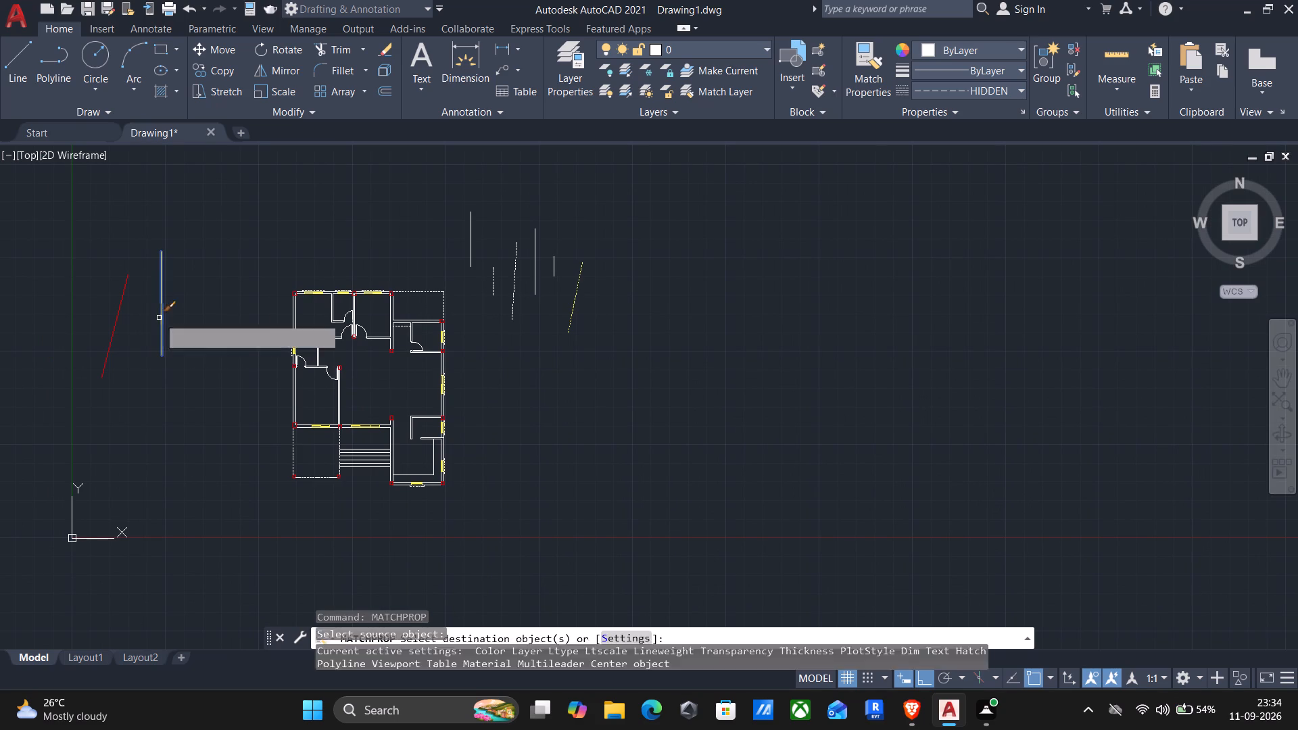
scroll(392, 310, up, 3)
scroll(209, 298, up, 1)
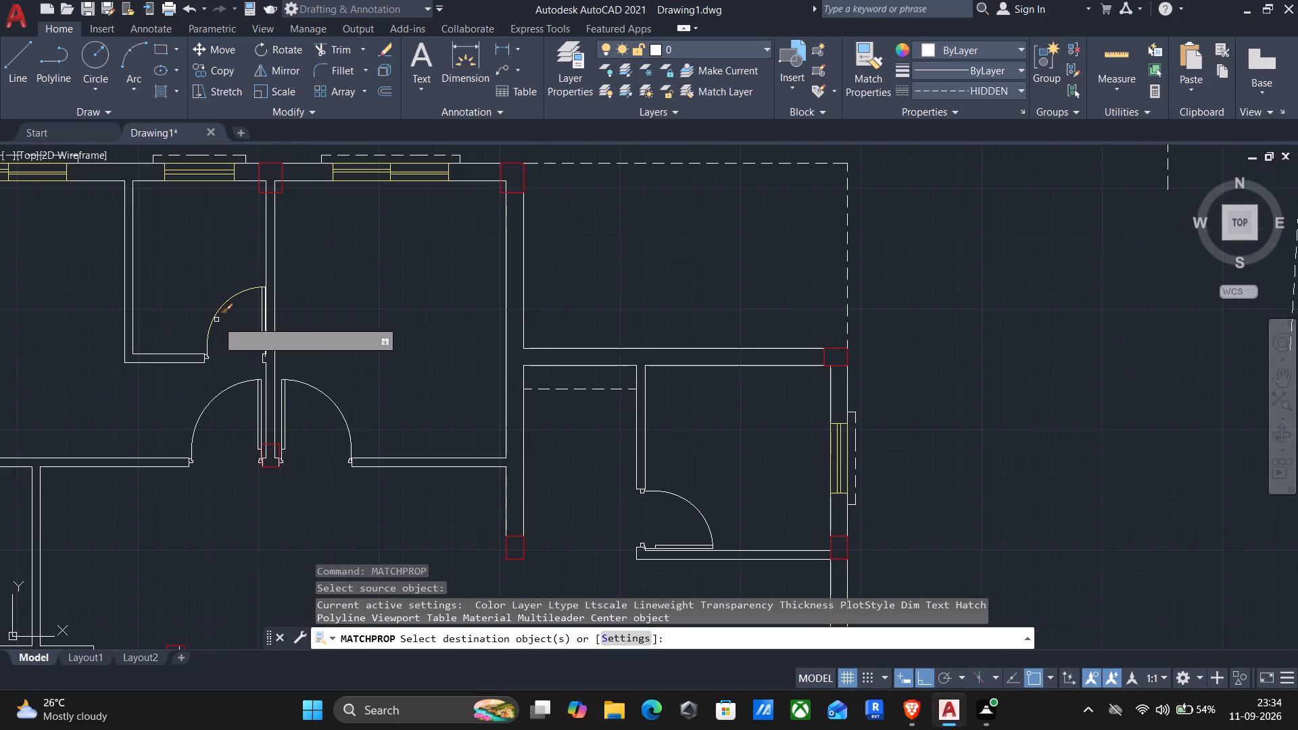
click(233, 337)
click(207, 291)
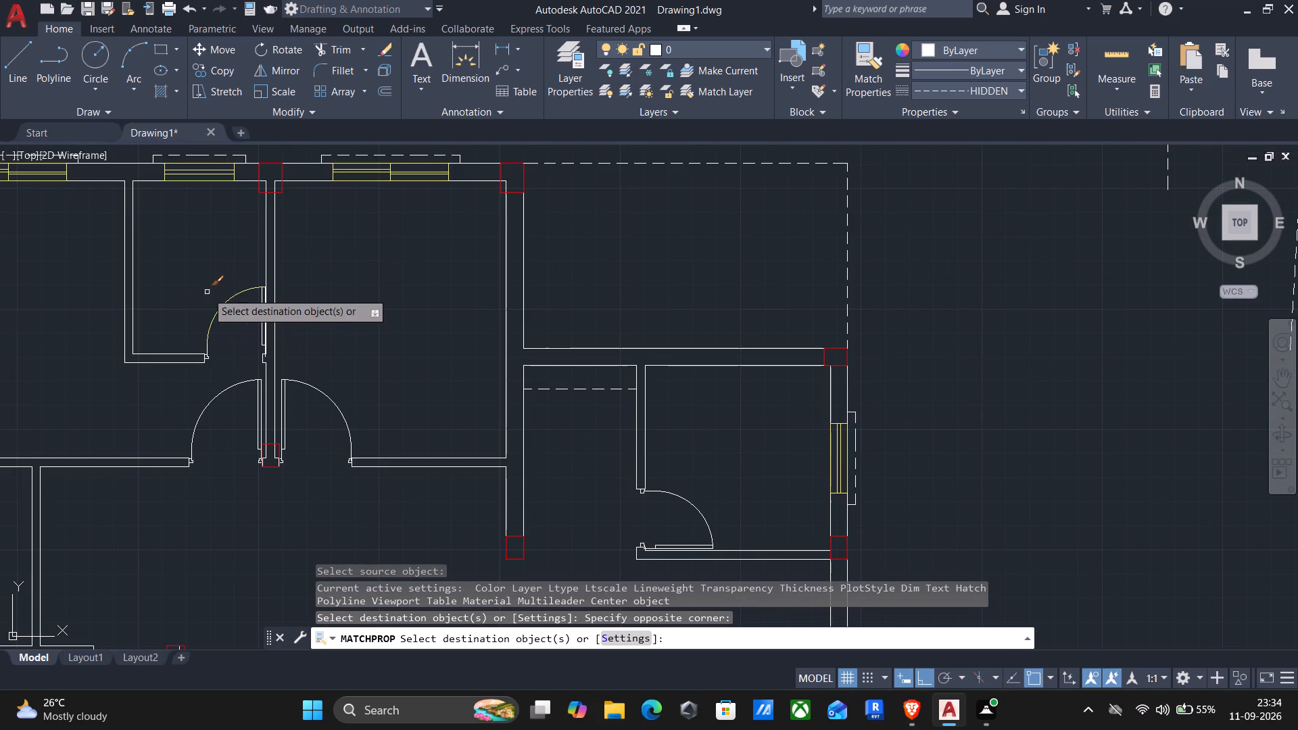
scroll(264, 326, up, 2)
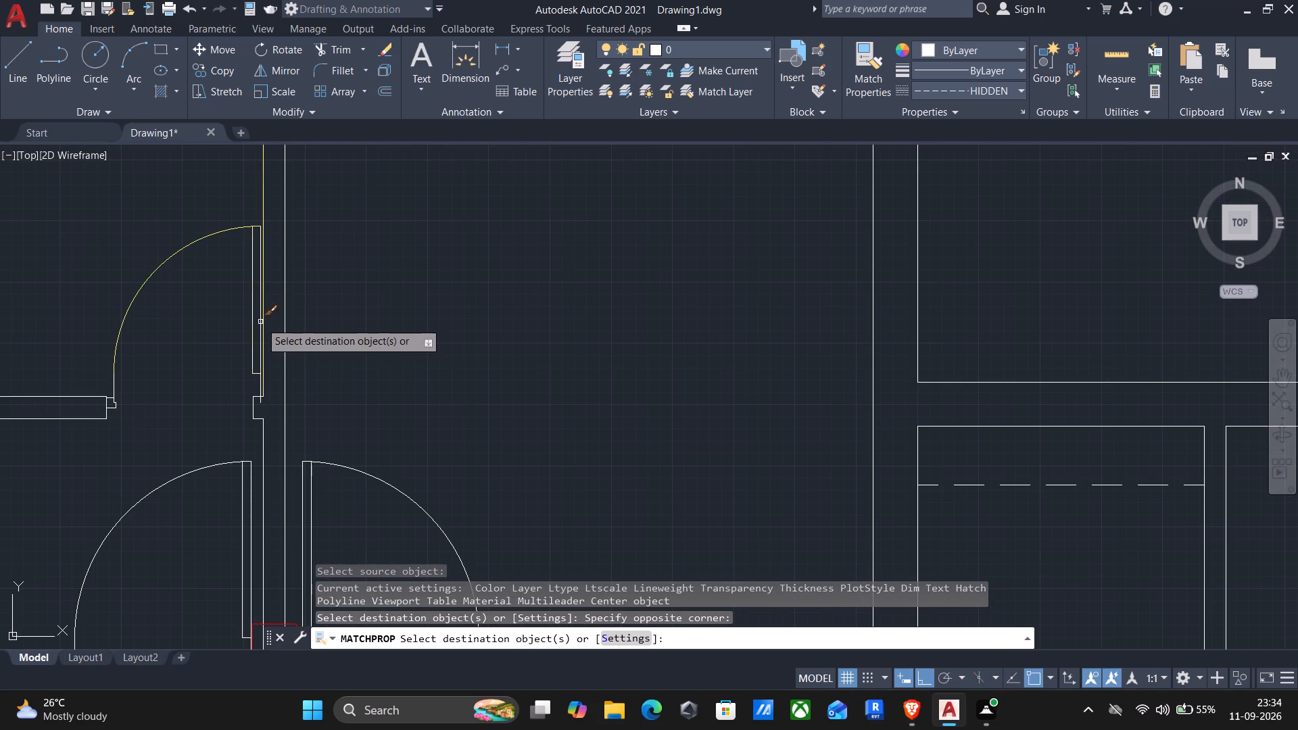
click(195, 206)
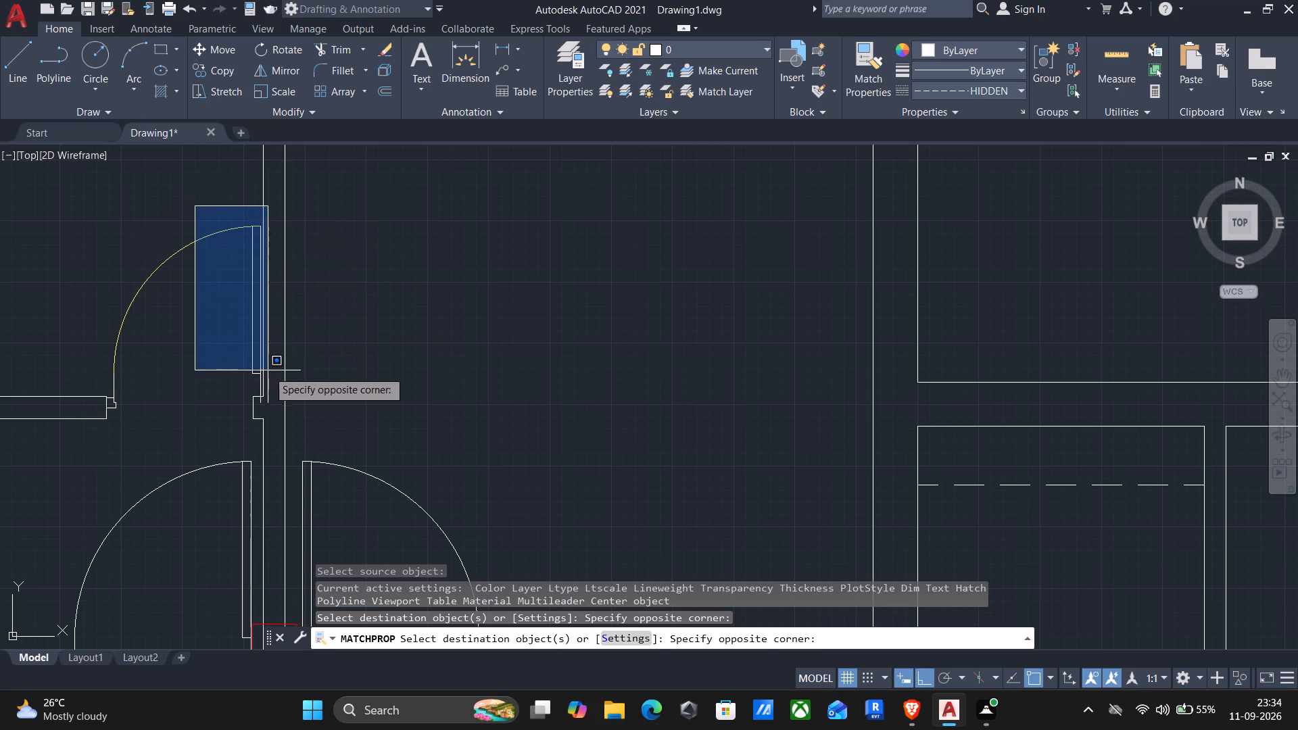
click(270, 395)
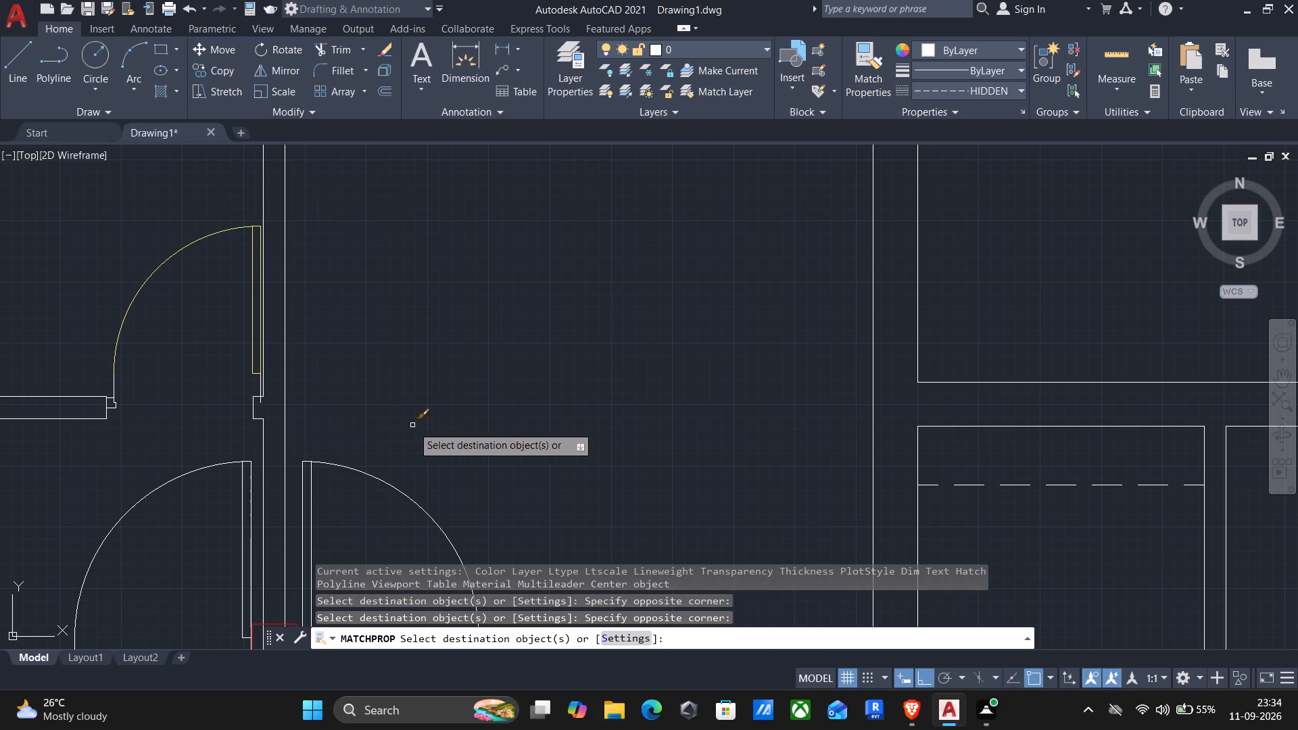
Match the same yellow properties onto the two back-to-back doors south of it and the northeast room's door.
middle_drag(412, 426, 503, 286)
scroll(417, 341, down, 2)
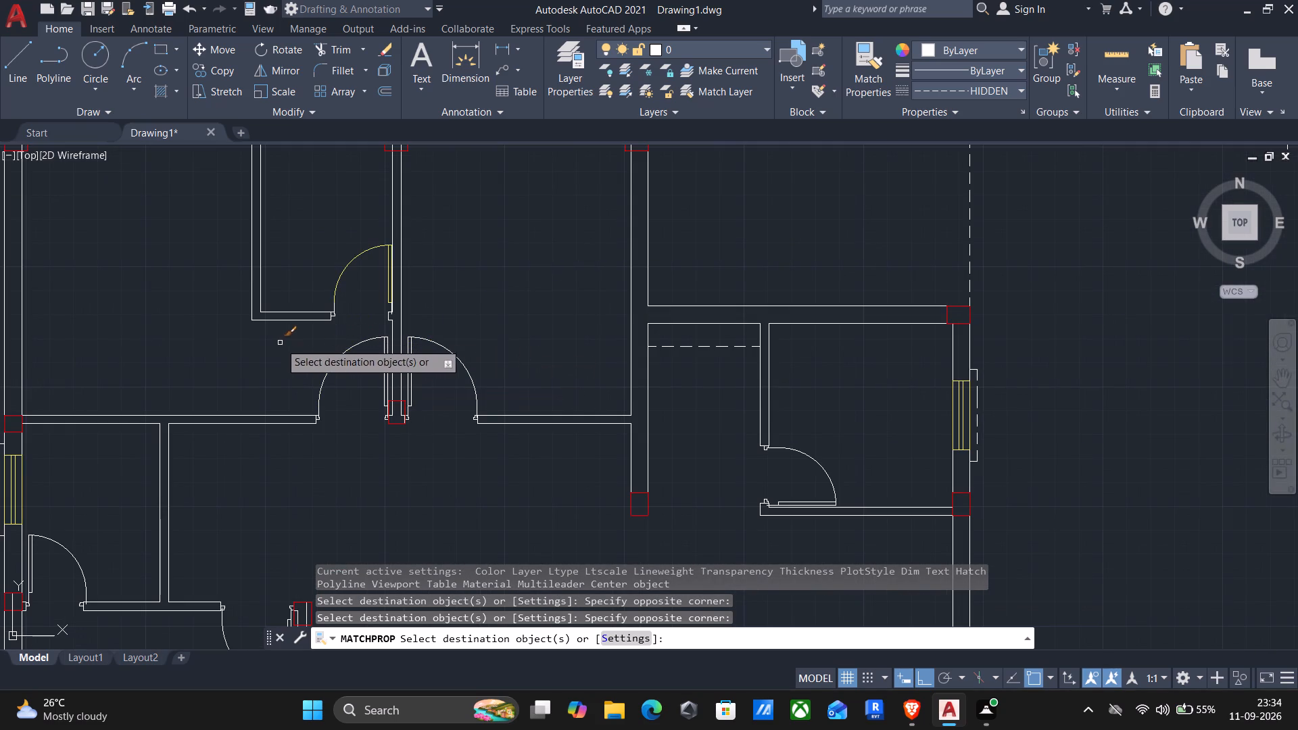
click(288, 334)
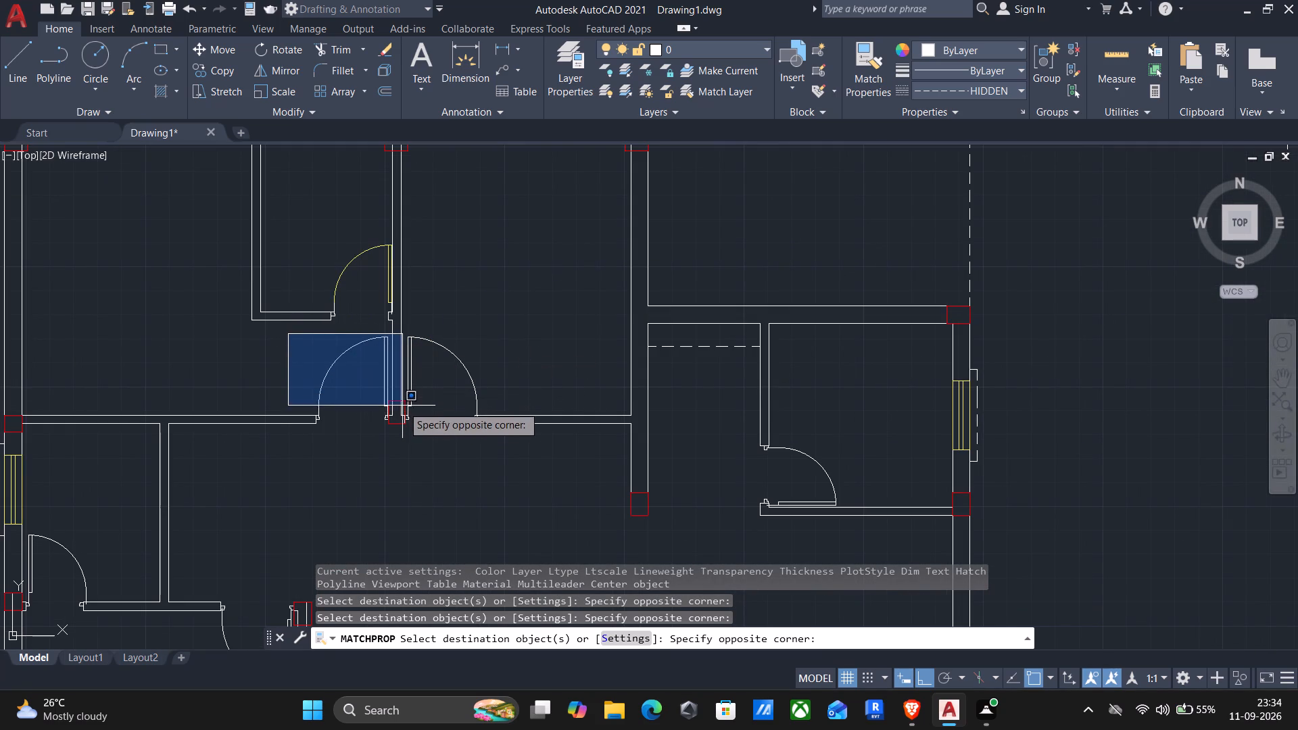
click(395, 425)
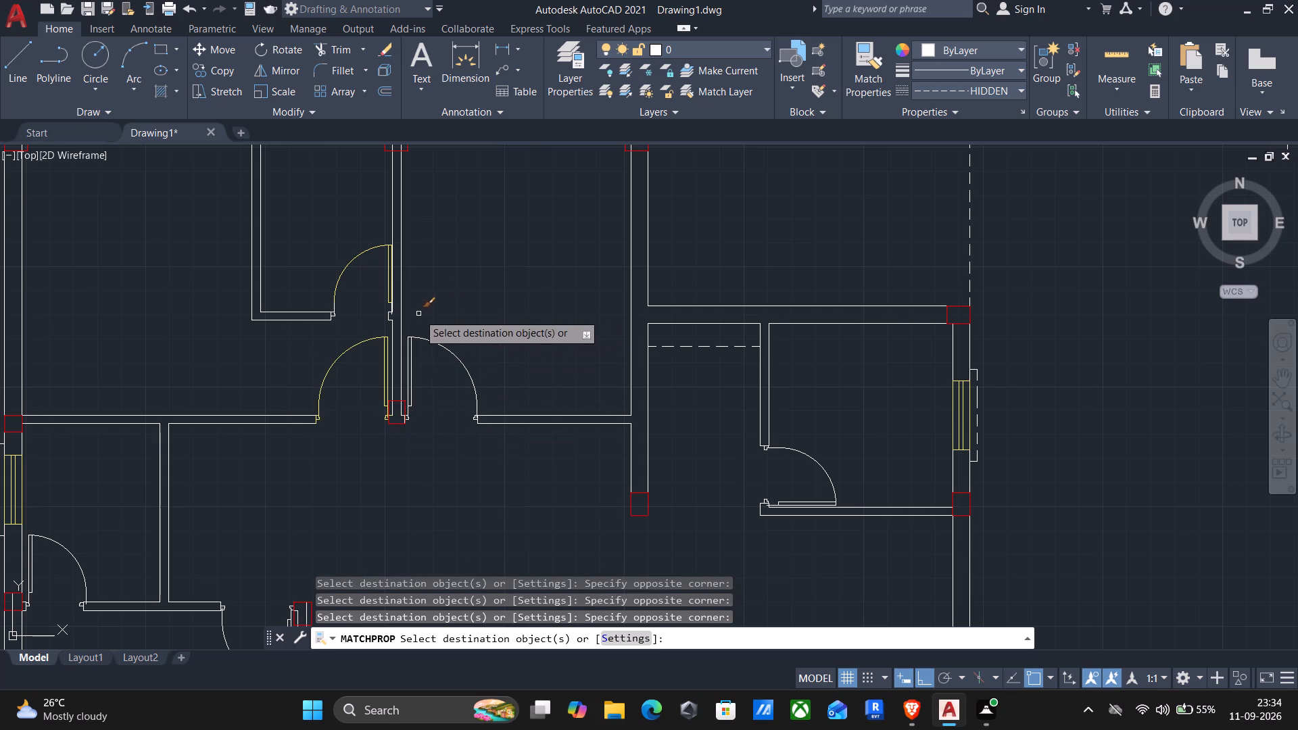
click(406, 325)
click(496, 445)
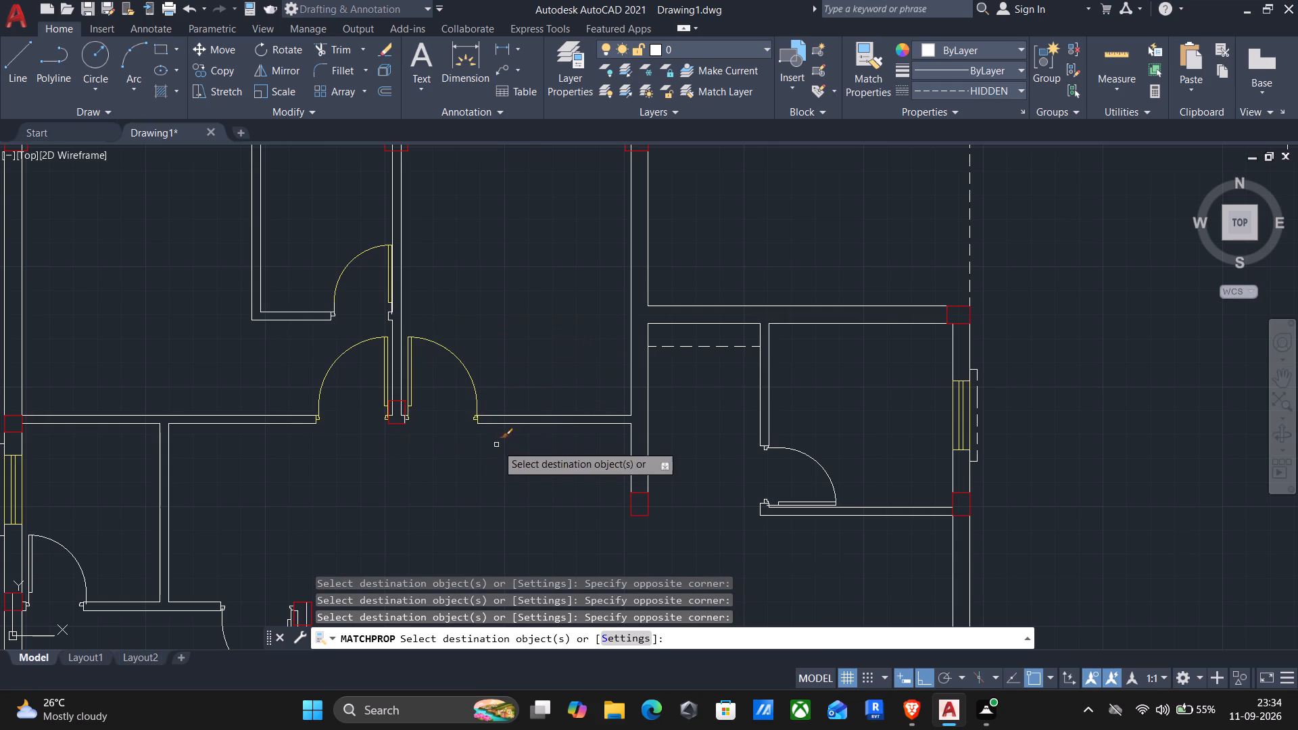
click(749, 439)
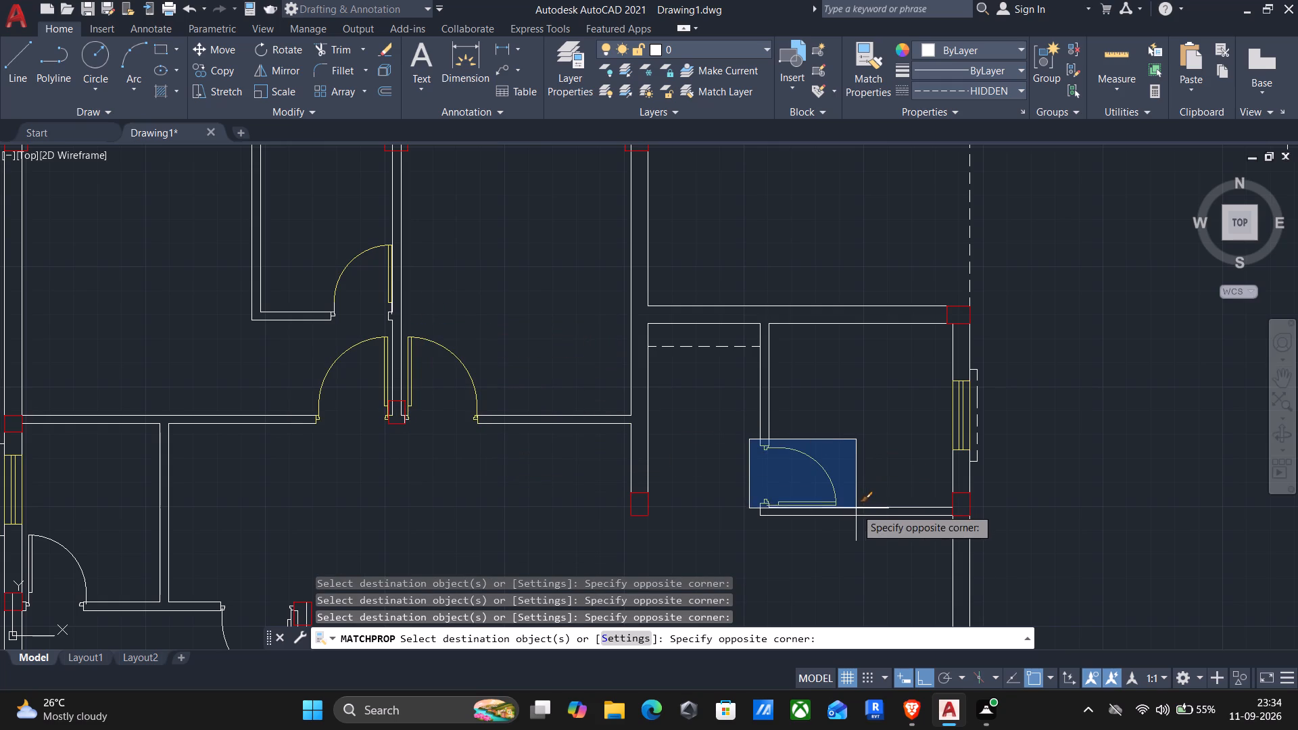
click(858, 513)
Match the yellow properties onto the small west room's door and the door of the southwest room.
scroll(287, 533, down, 1)
middle_drag(318, 479, 555, 308)
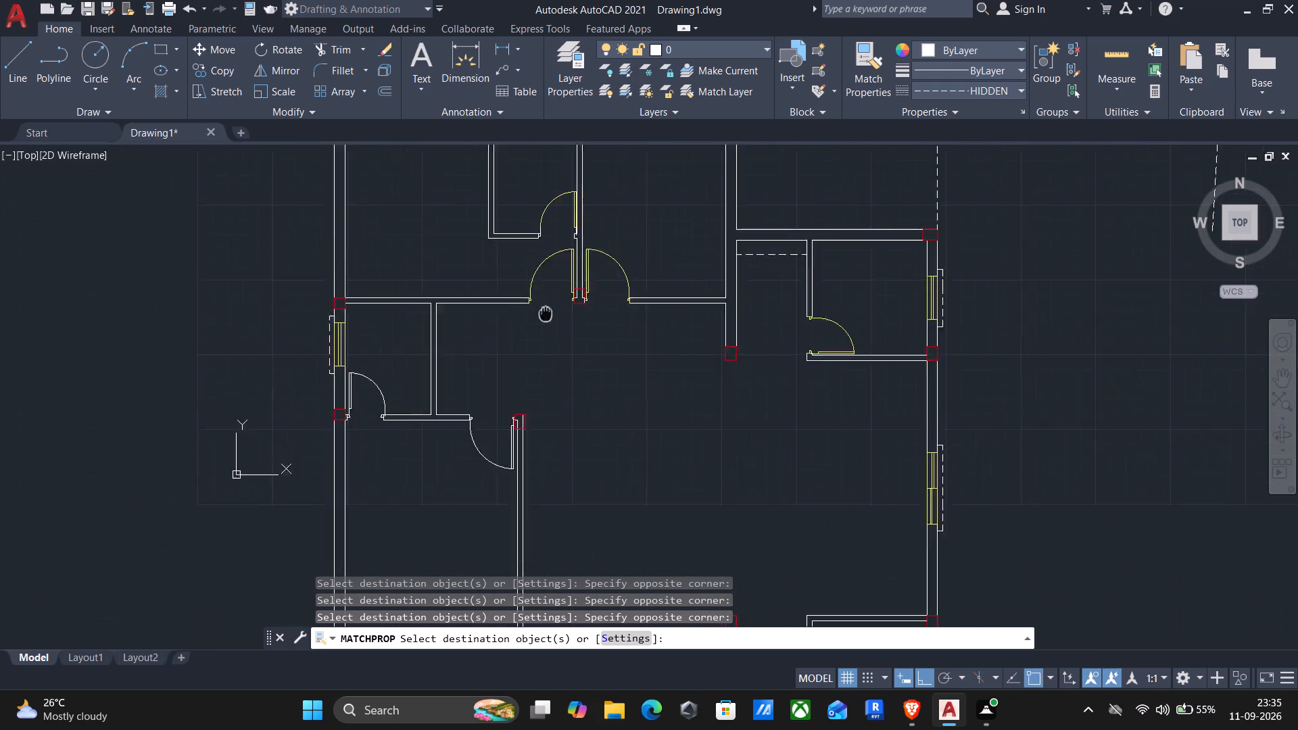
middle_drag(555, 308, 601, 287)
scroll(405, 337, up, 2)
click(402, 341)
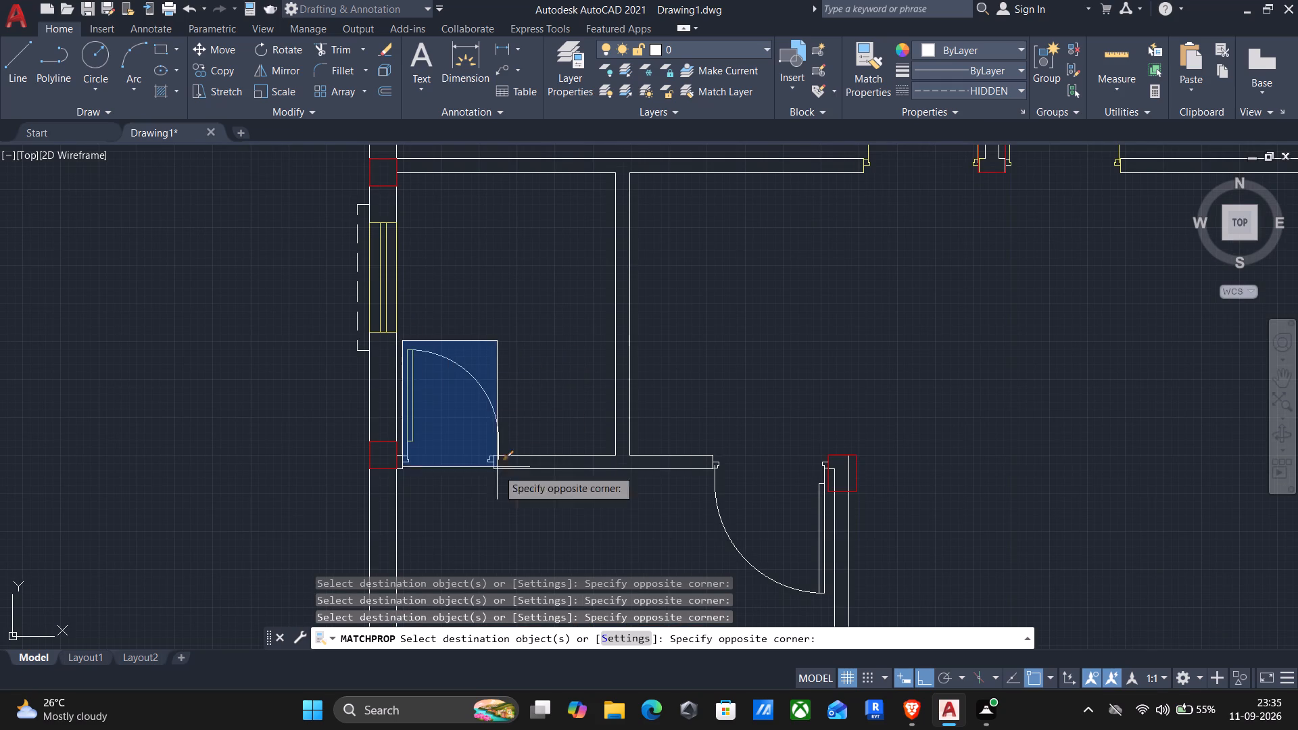
click(515, 496)
drag(699, 435, 705, 456)
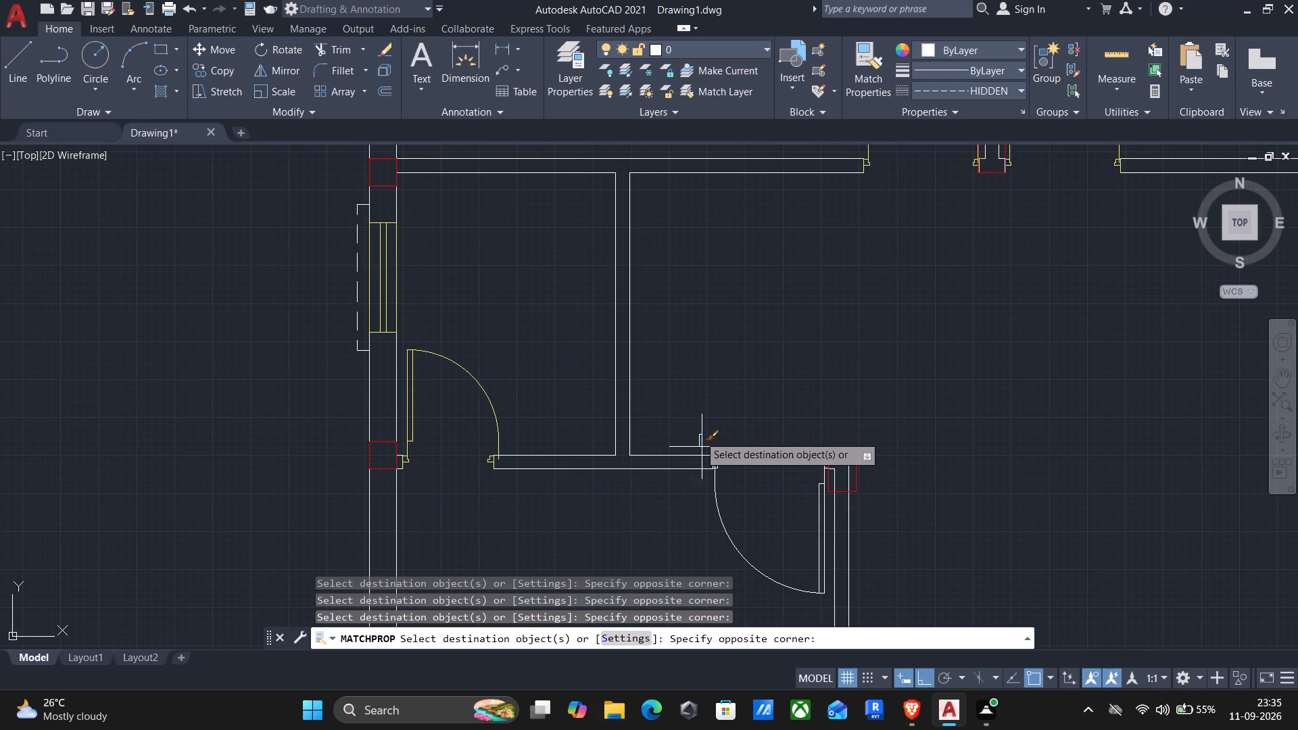
click(867, 603)
scroll(949, 527, down, 1)
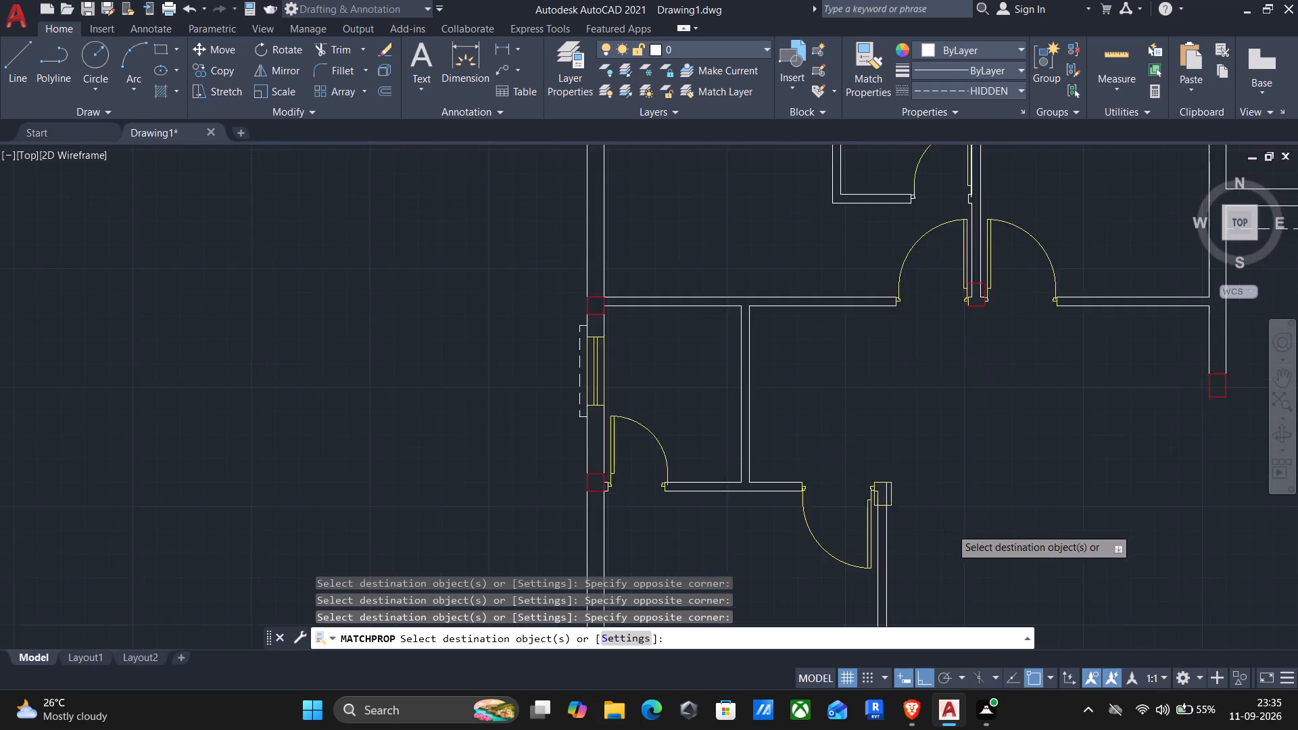
scroll(951, 528, down, 1)
middle_drag(955, 522, 894, 466)
scroll(881, 473, down, 1)
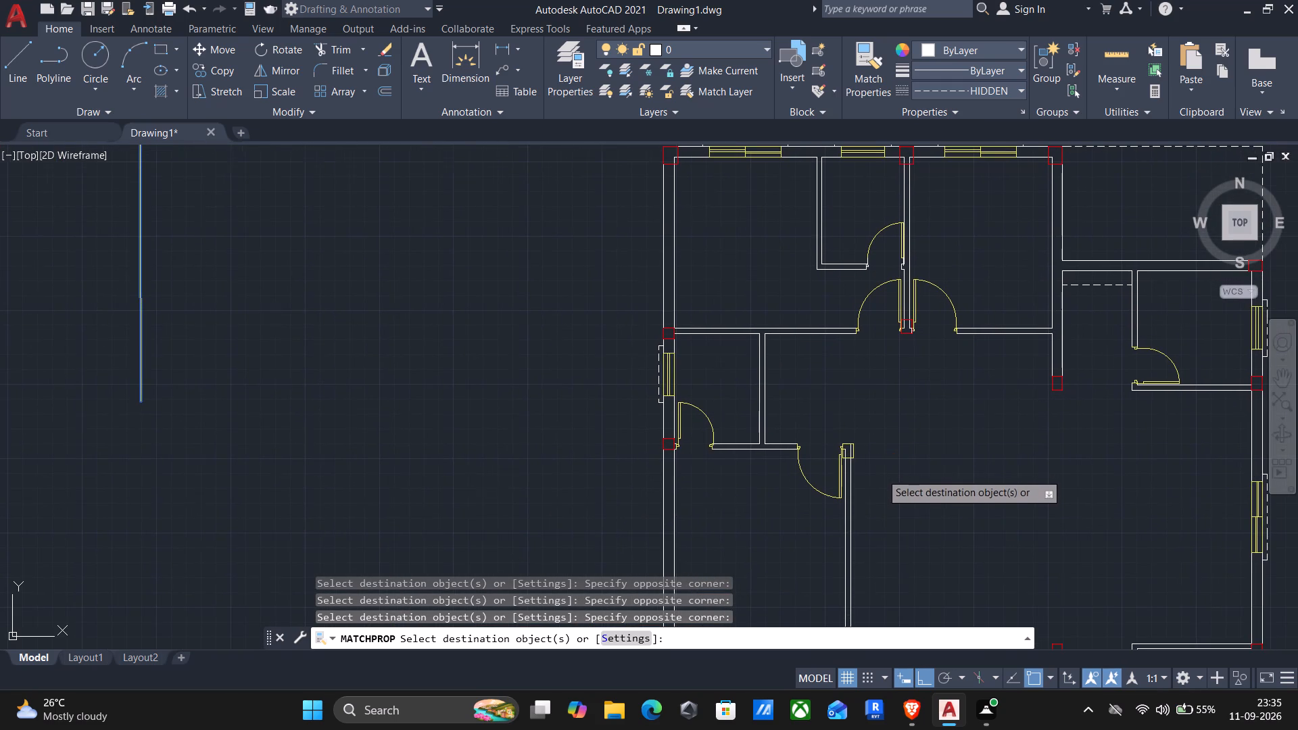
middle_drag(883, 475, 786, 410)
middle_drag(913, 464, 907, 465)
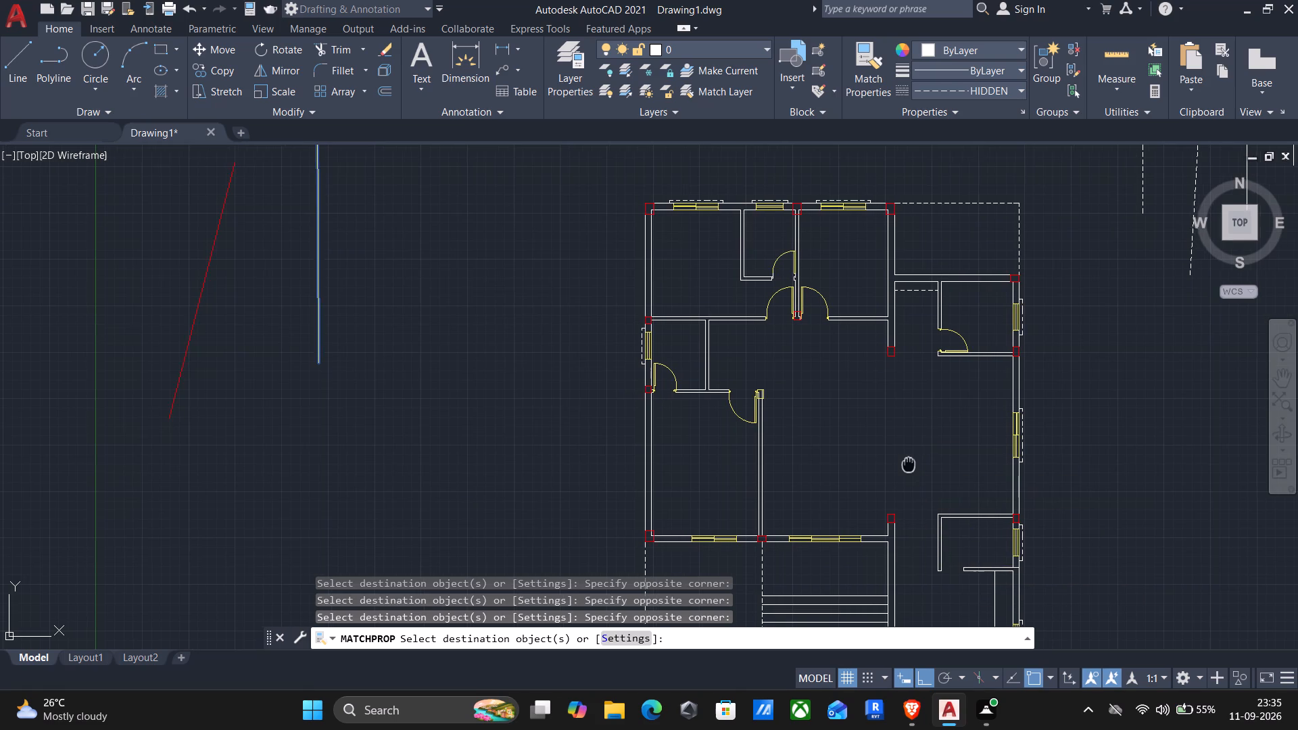
middle_drag(907, 465, 866, 456)
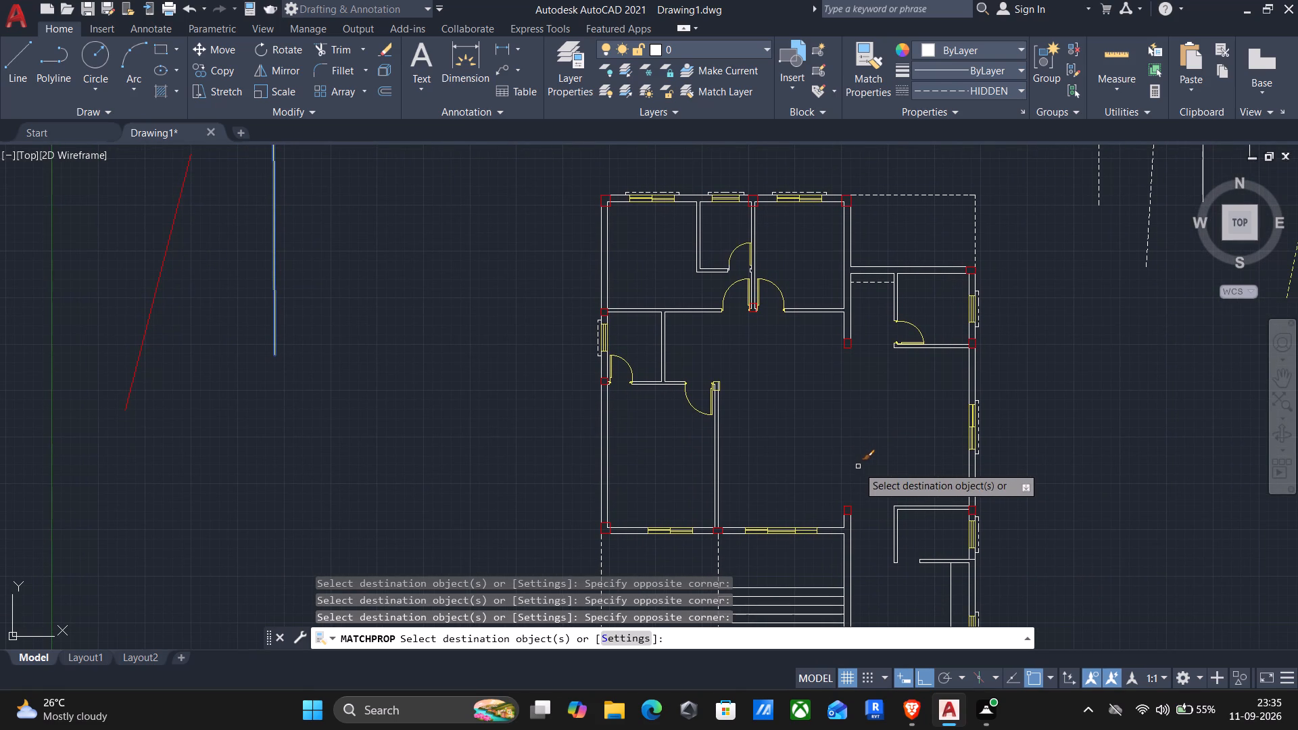
key(Return)
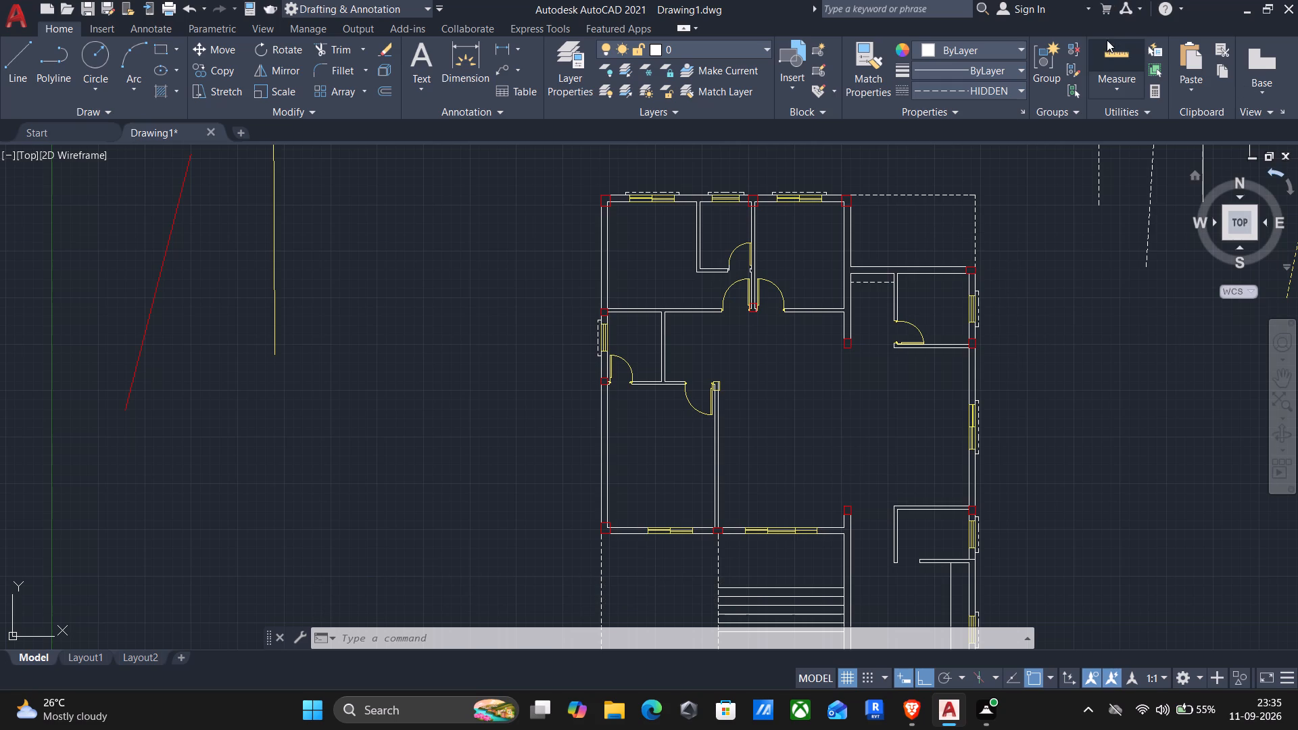
Quick-measure the distances around the central hall and its south wall.
click(1112, 61)
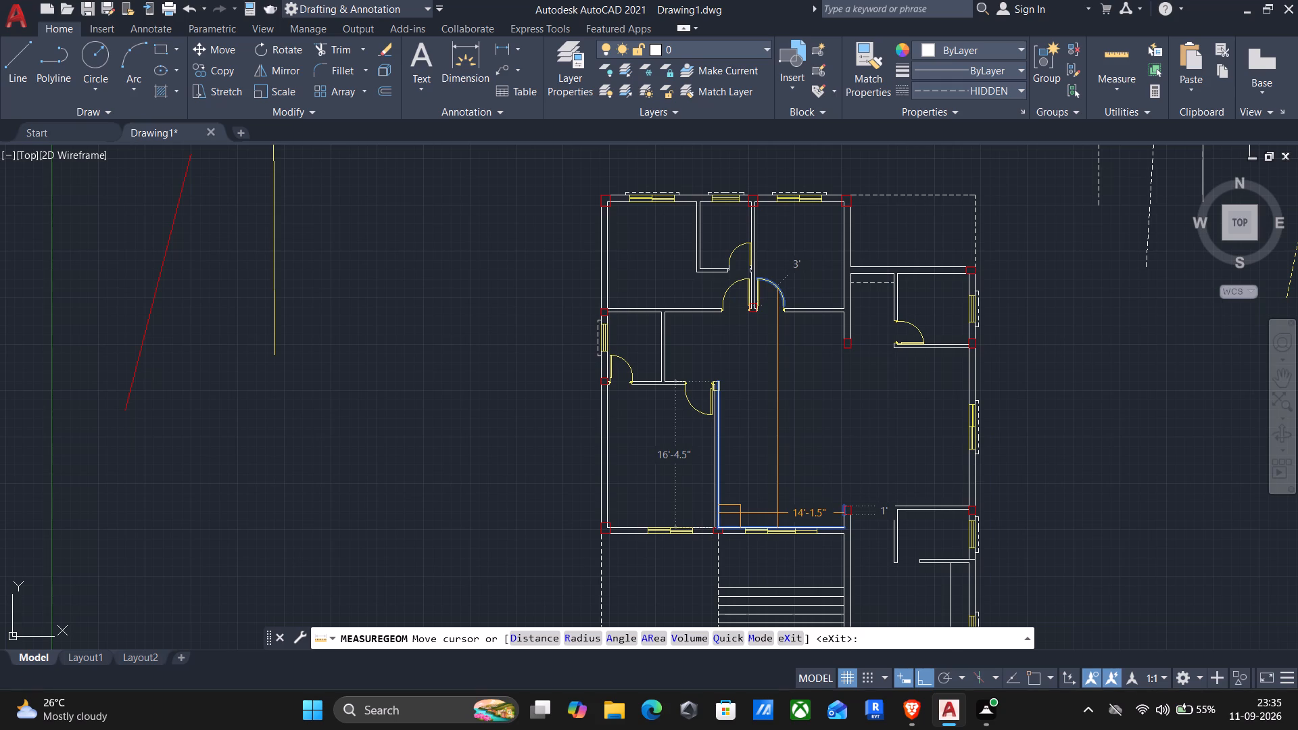
key(Escape)
Move the three-panel window in the central hall's south wall horizontally west, closer to the column.
scroll(773, 518, up, 2)
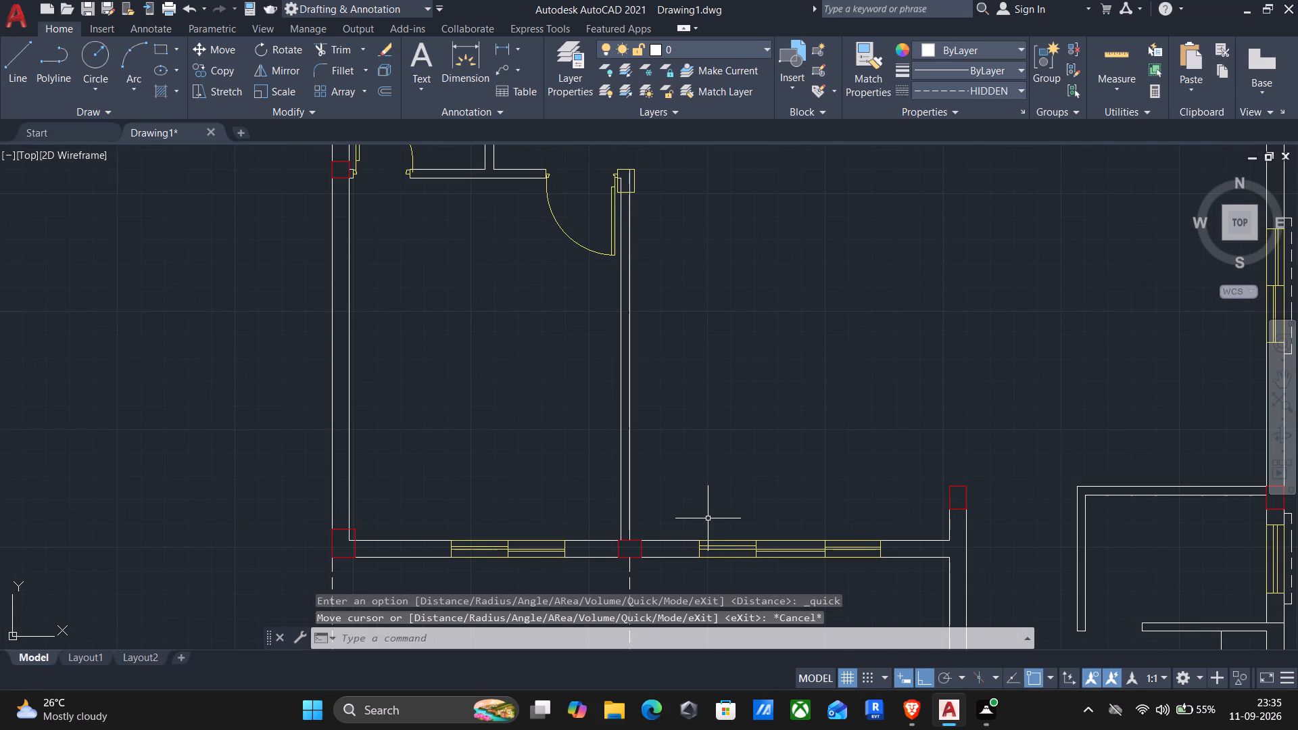
middle_drag(723, 461, 770, 308)
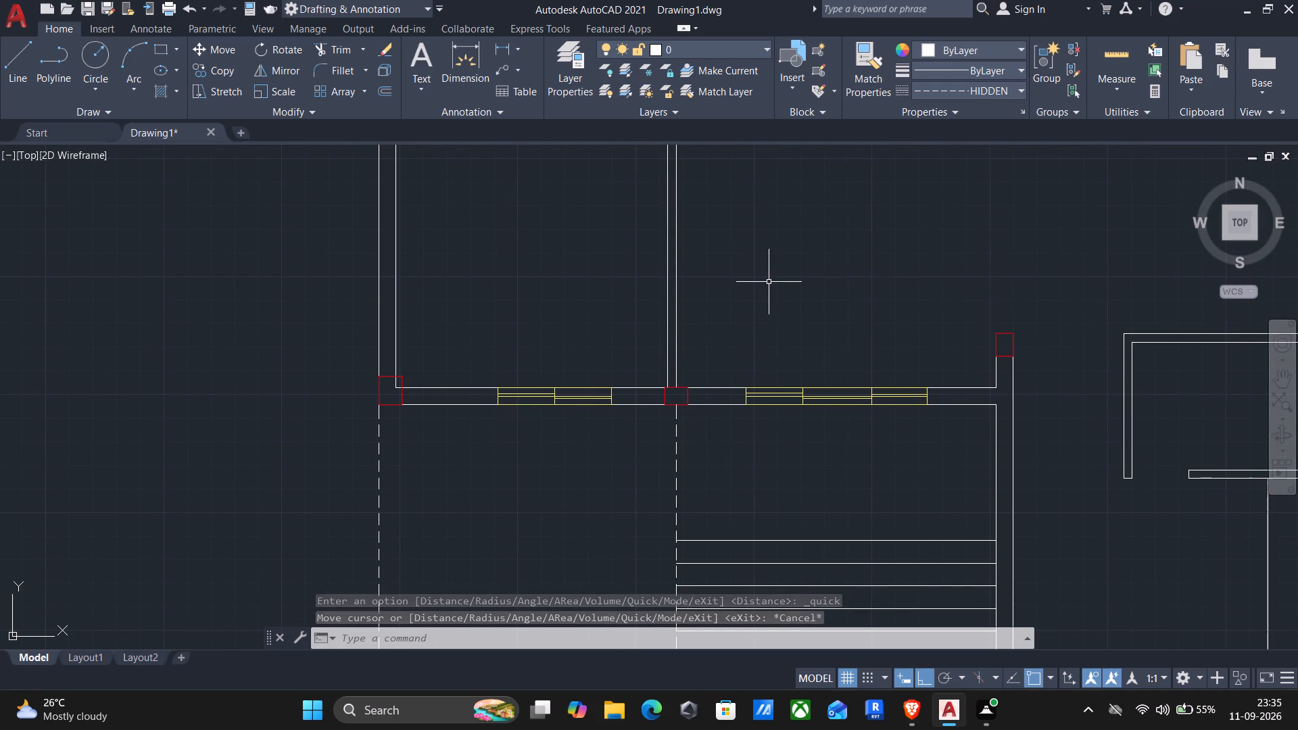
click(696, 346)
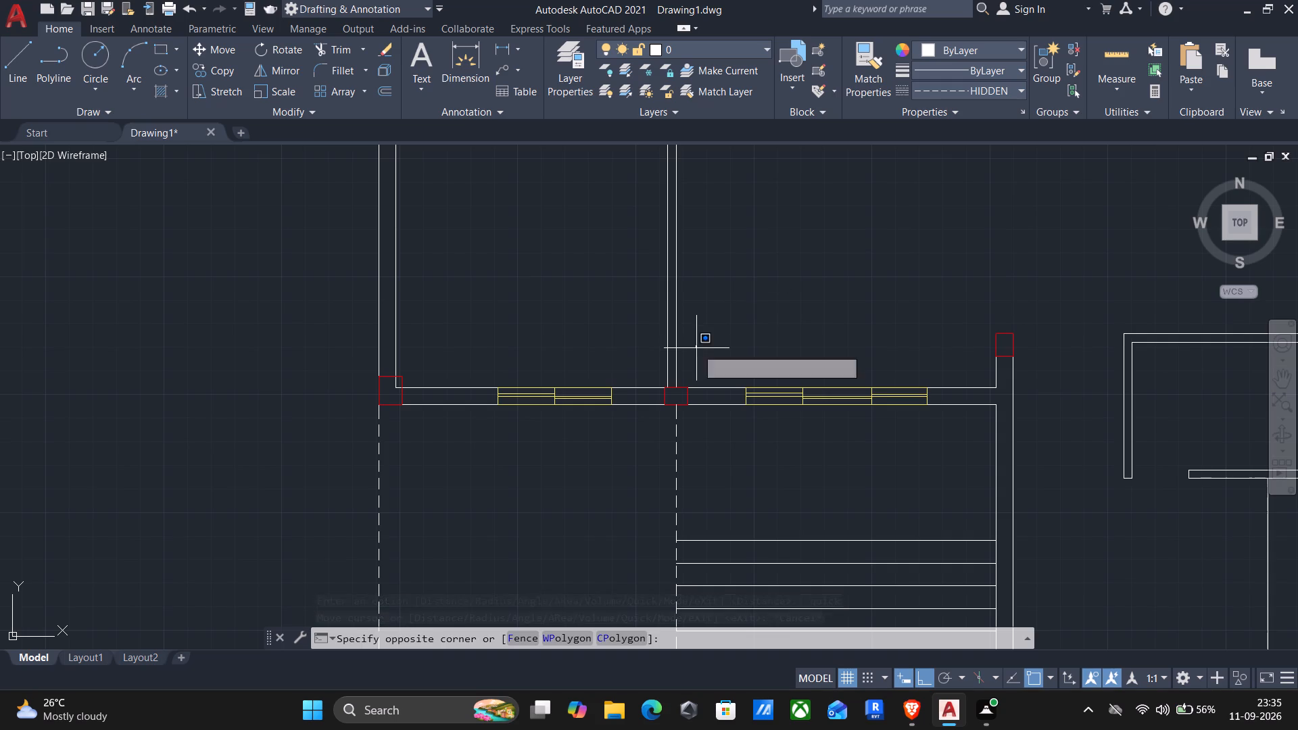
click(958, 463)
key(m)
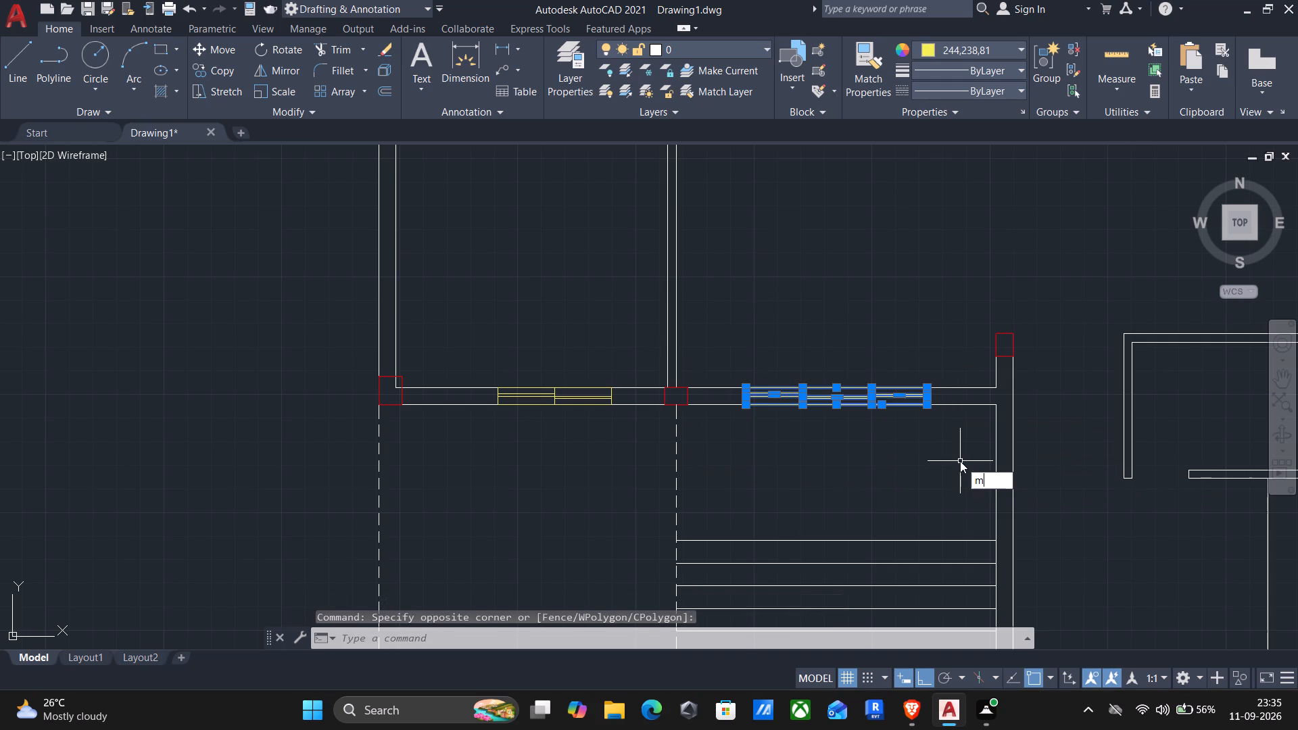
key(Return)
scroll(767, 399, up, 2)
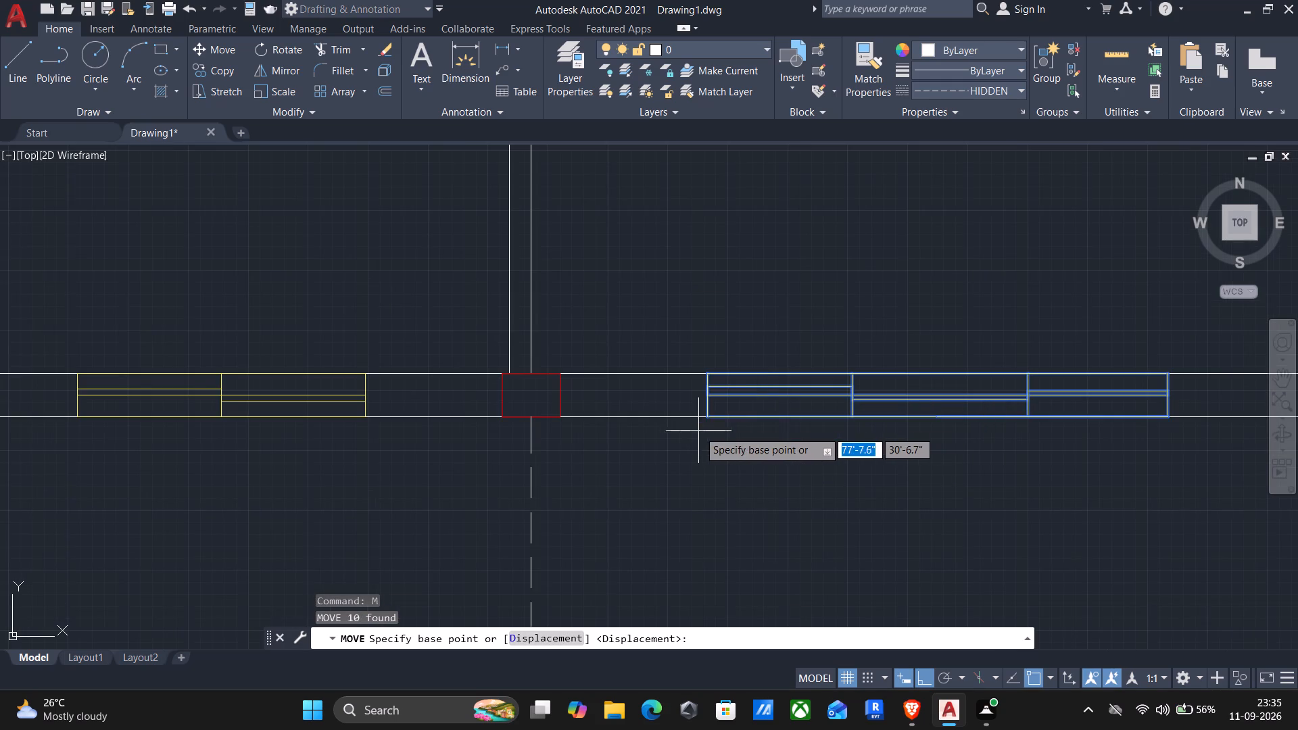
click(712, 416)
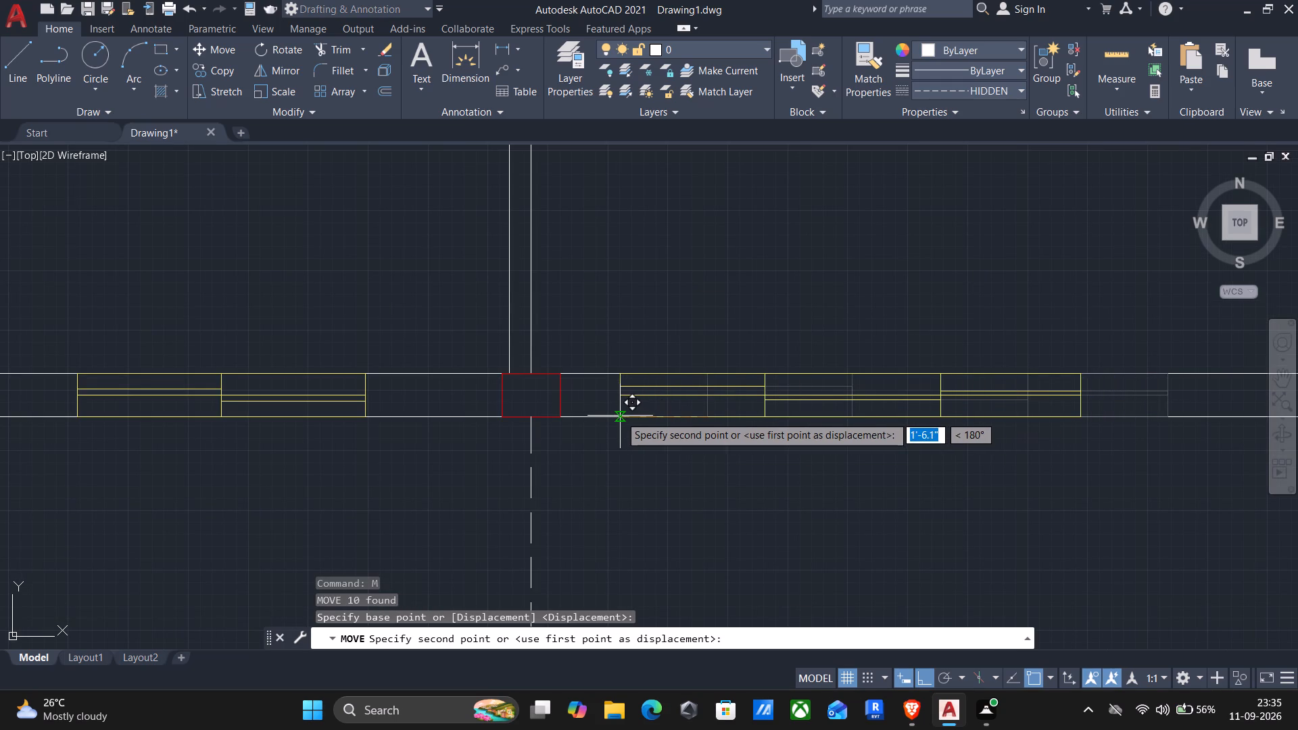
click(592, 417)
Match the red south-wall column's properties onto the yellow column beside the southwest room's door.
scroll(660, 466, down, 2)
middle_drag(709, 498, 679, 531)
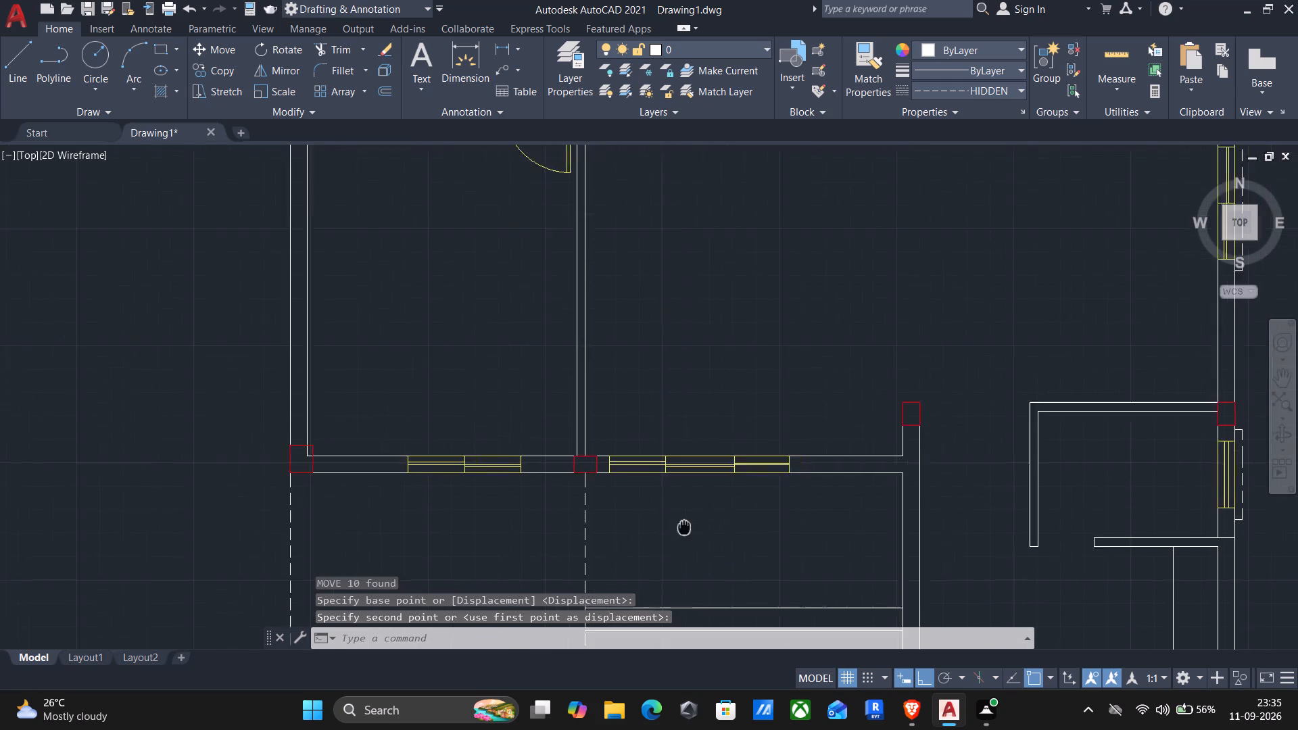
middle_drag(679, 531, 654, 605)
text(mat)
key(Down)
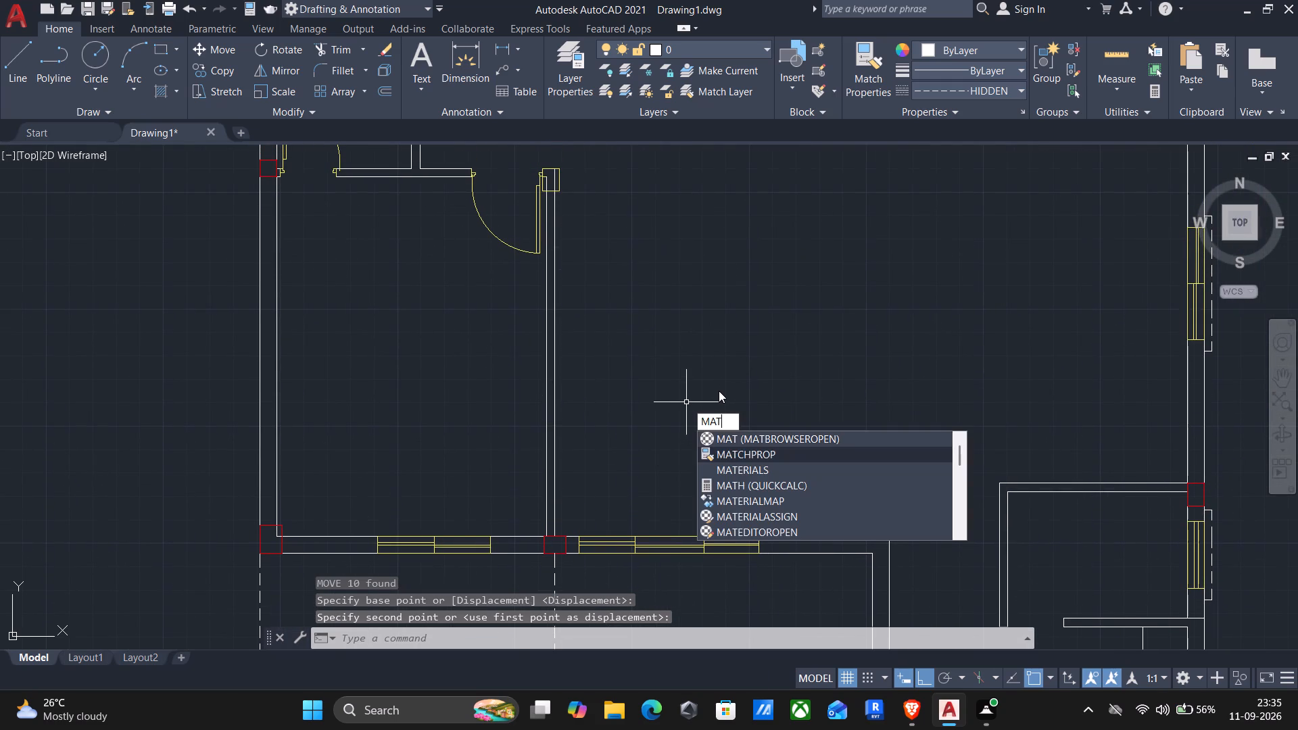
key(Return)
click(564, 543)
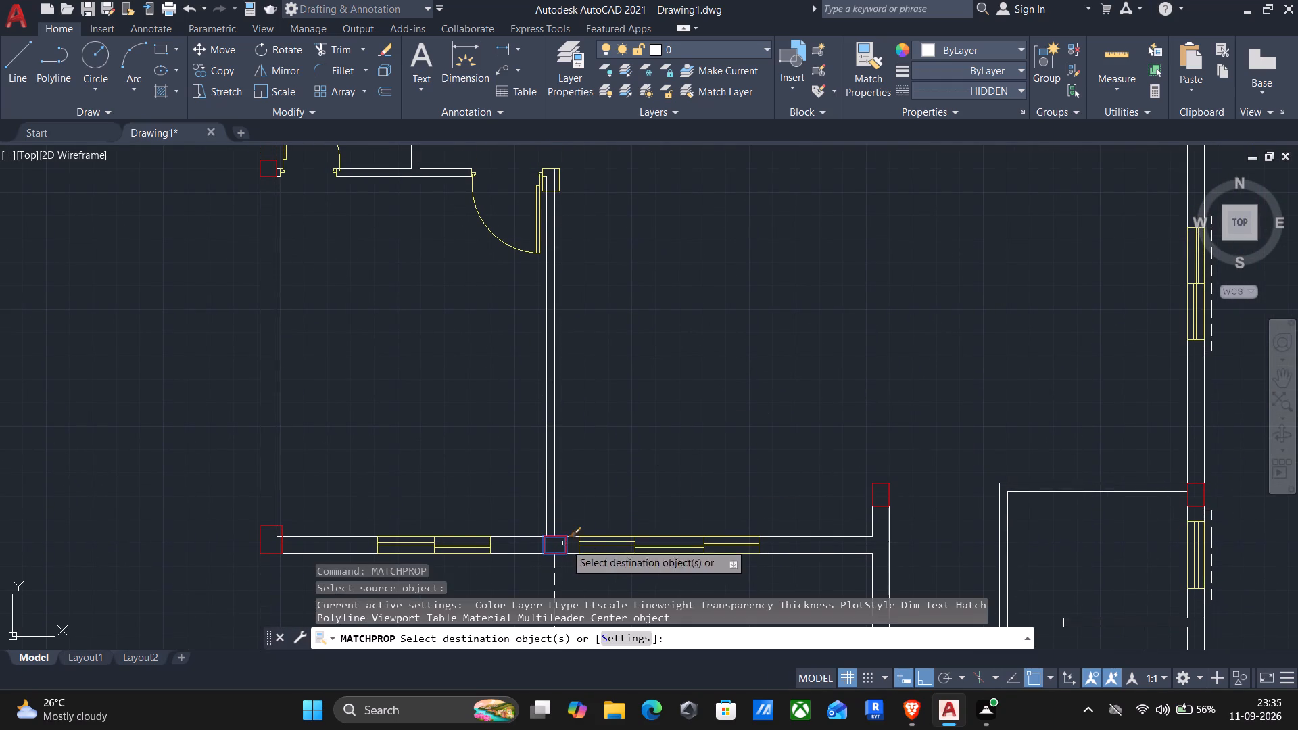
scroll(565, 181, up, 2)
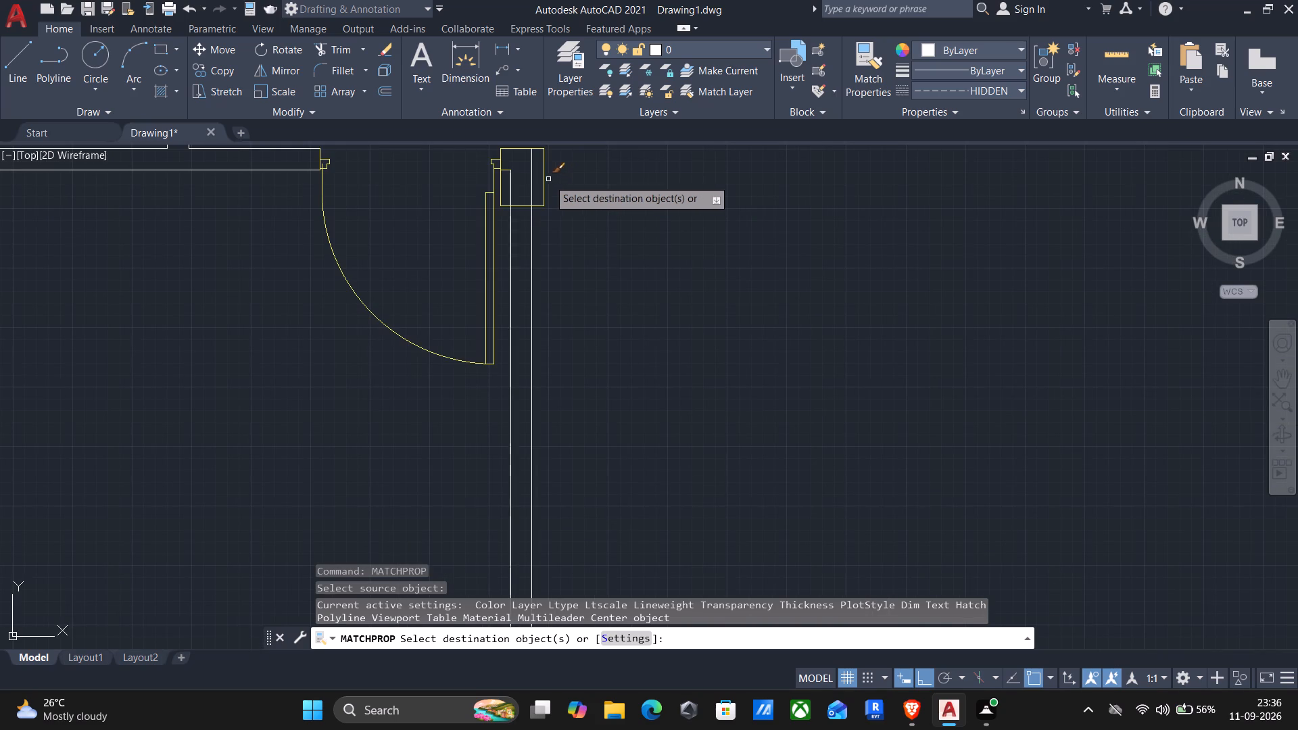
click(544, 179)
scroll(559, 202, down, 2)
middle_drag(616, 318, 654, 349)
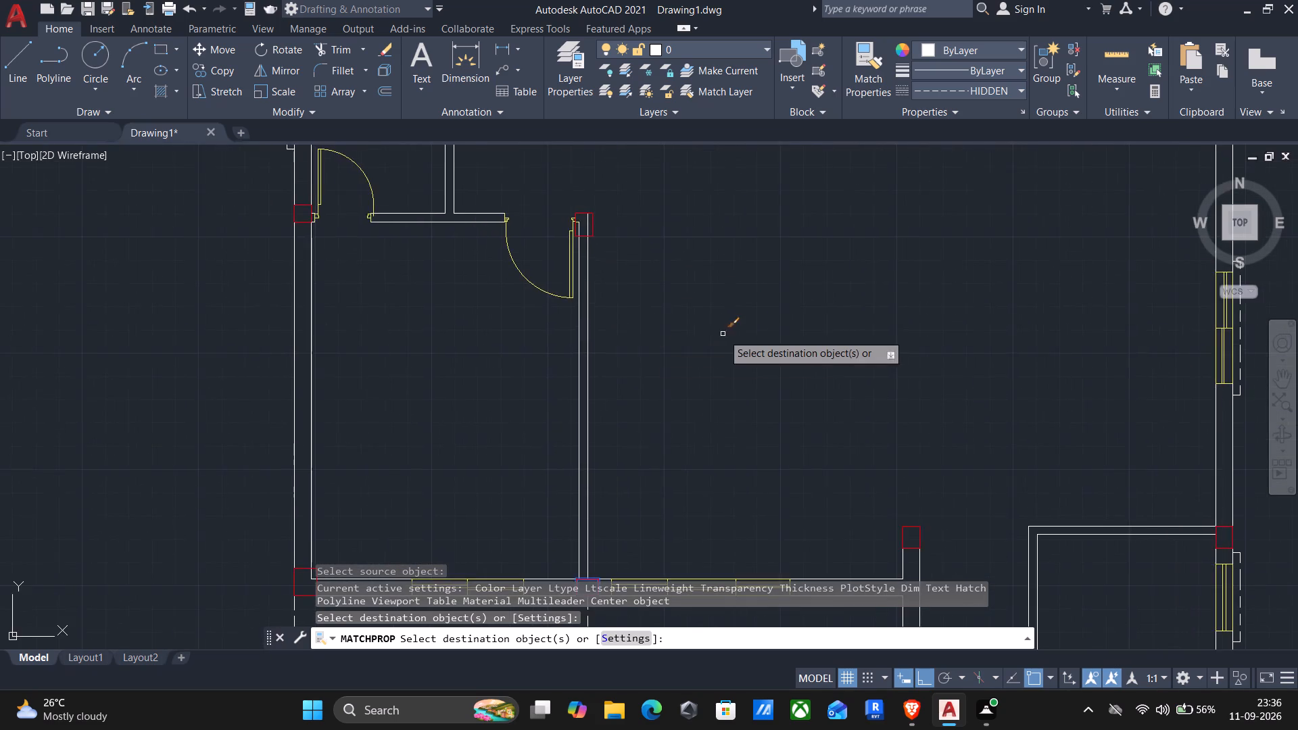
scroll(723, 334, down, 2)
key(Return)
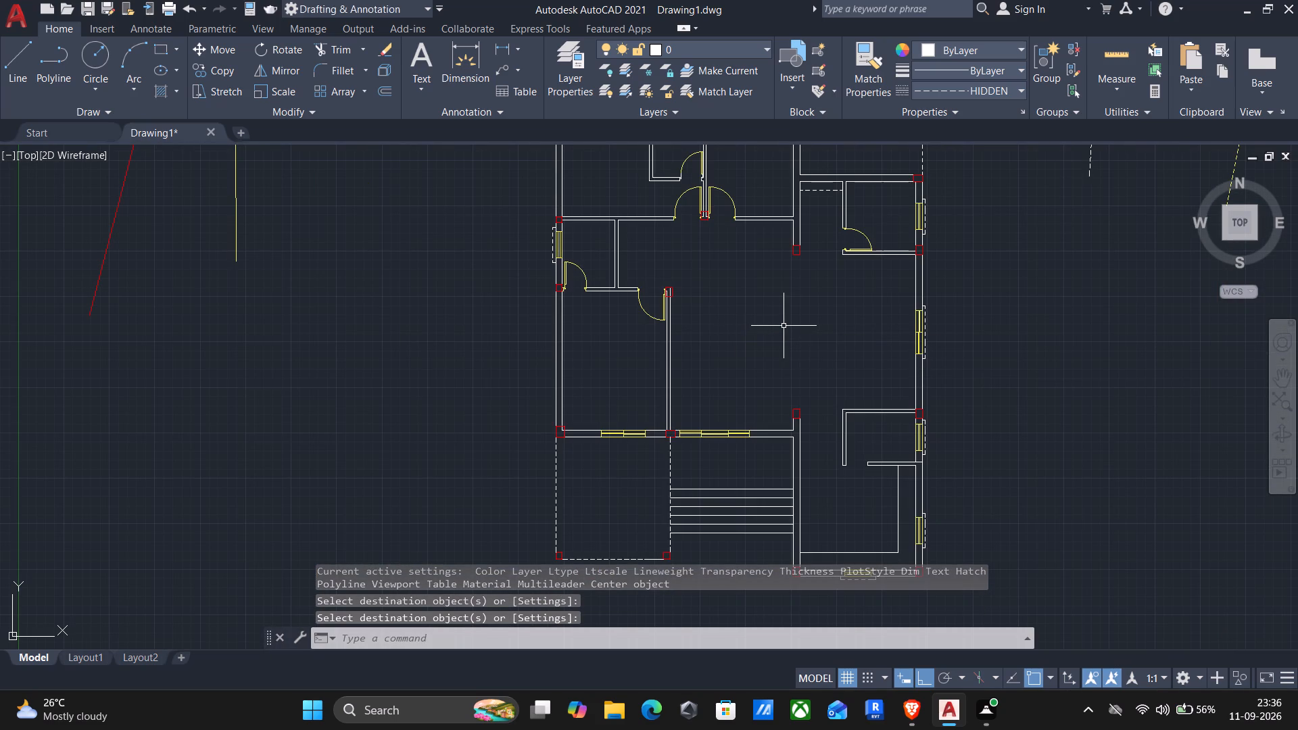
Offset the central hall's west wall line 3' east into the hall.
middle_drag(769, 349, 756, 308)
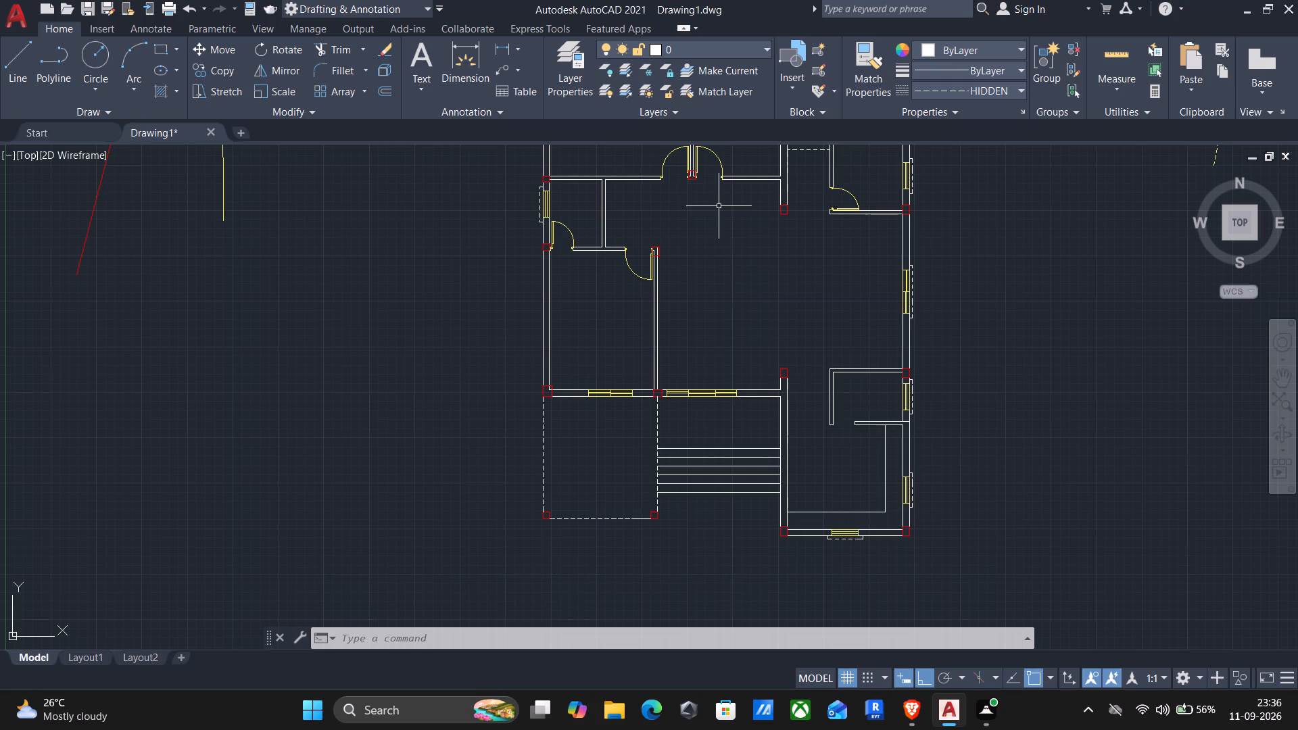
key(o)
key(Return)
scroll(677, 279, up, 3)
click(610, 363)
click(646, 337)
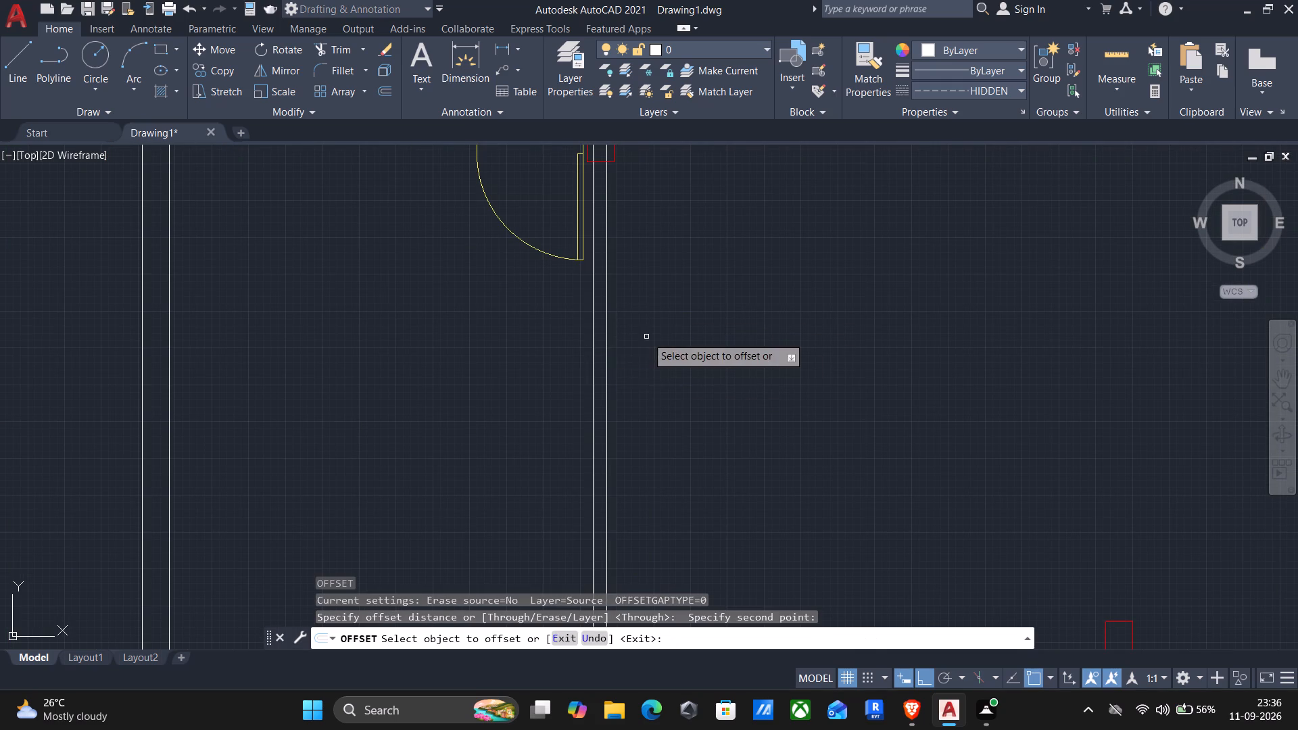
click(607, 376)
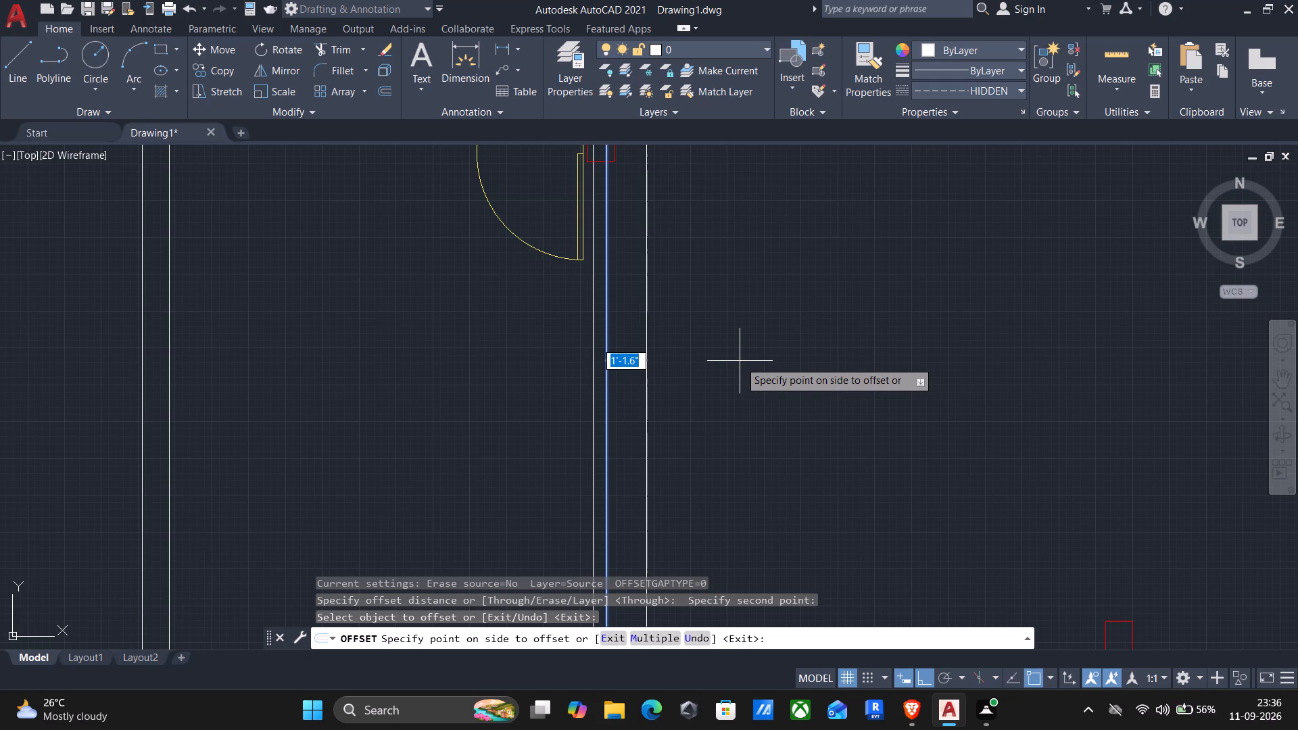
key(3)
key(apostrophe)
key(Return)
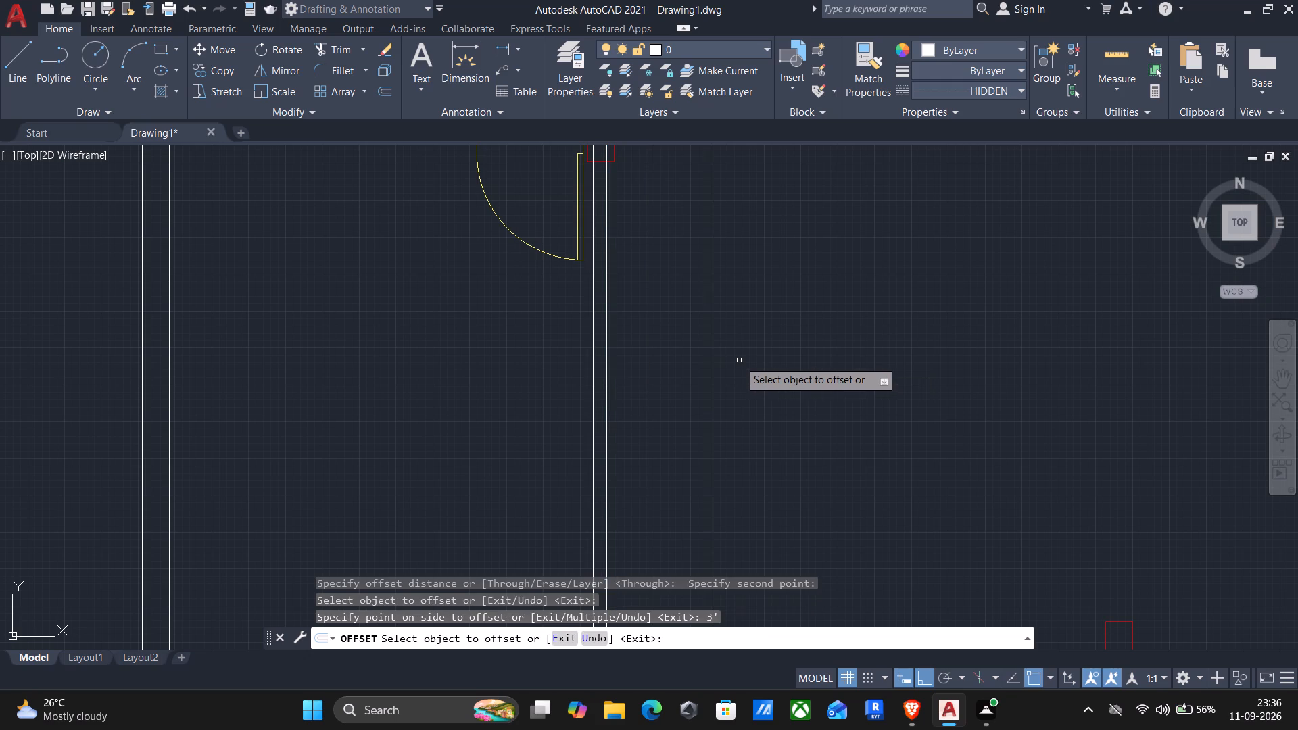
Offset the inner line of the central hall's south wall 3' north into the hall.
scroll(729, 362, down, 2)
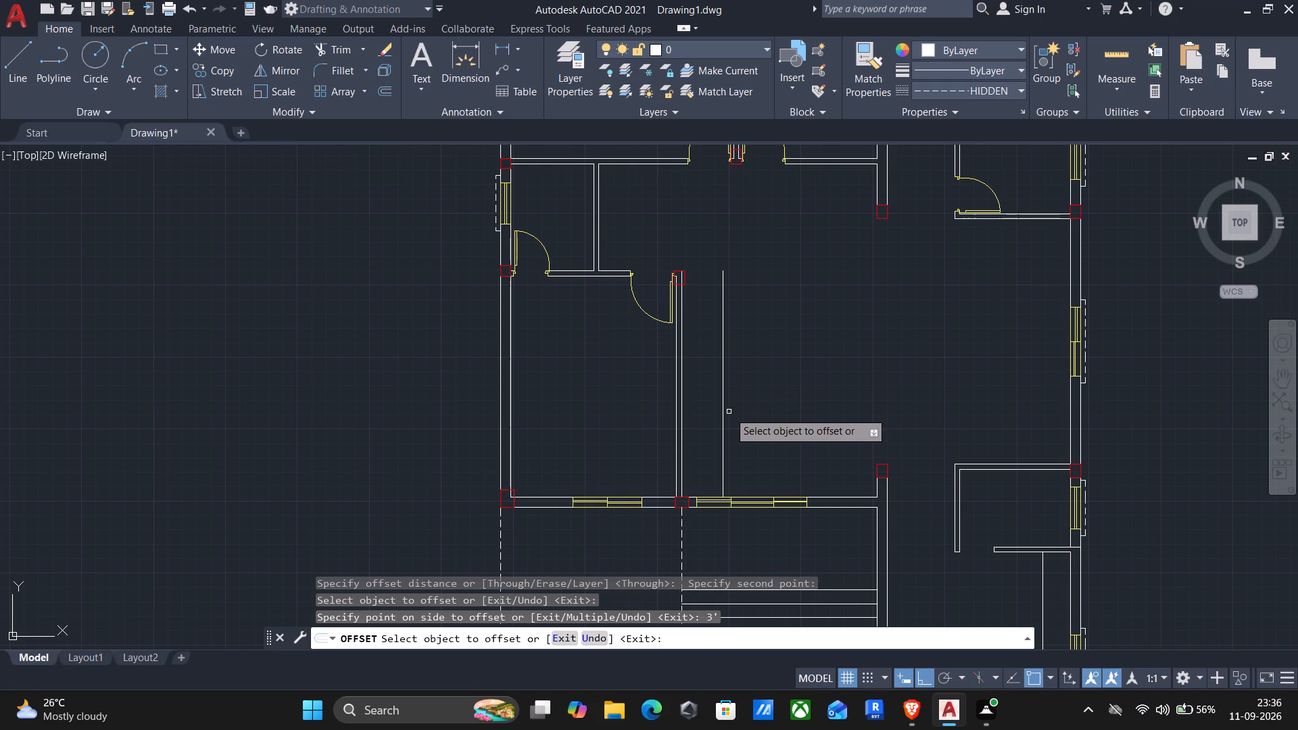
click(832, 497)
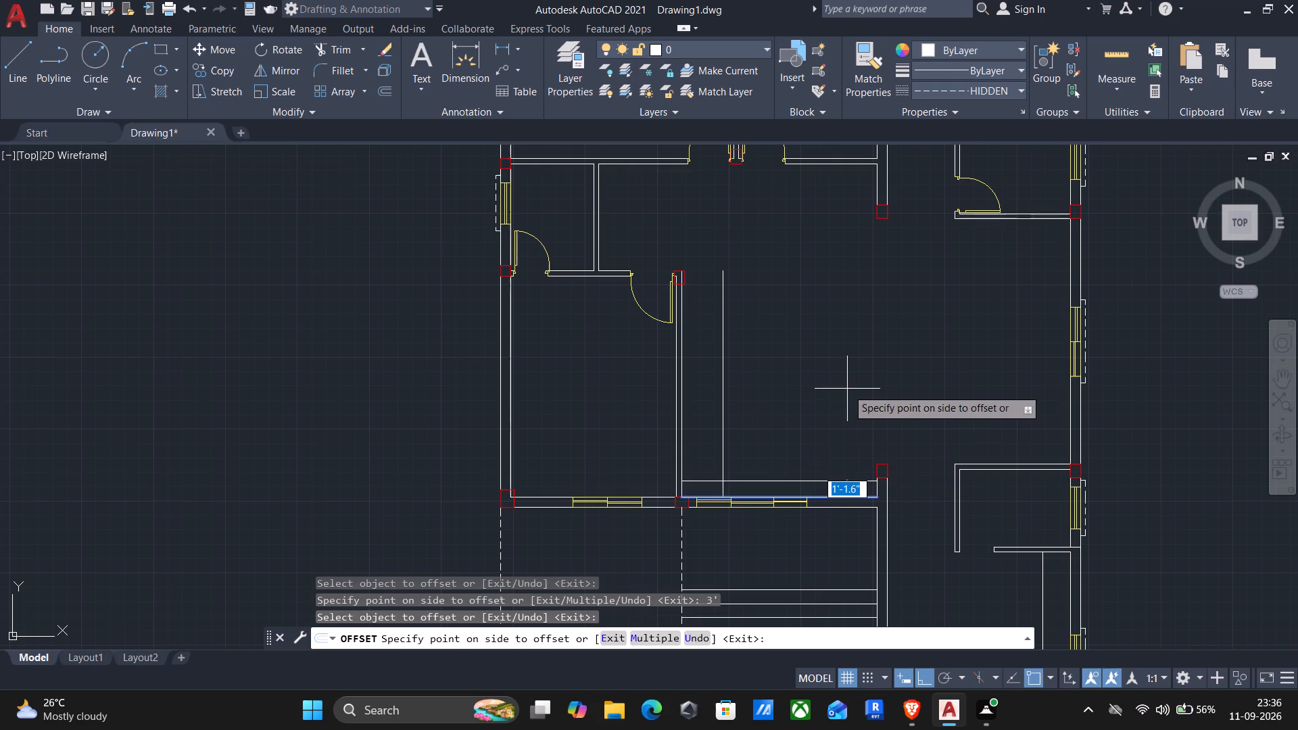
text(3')
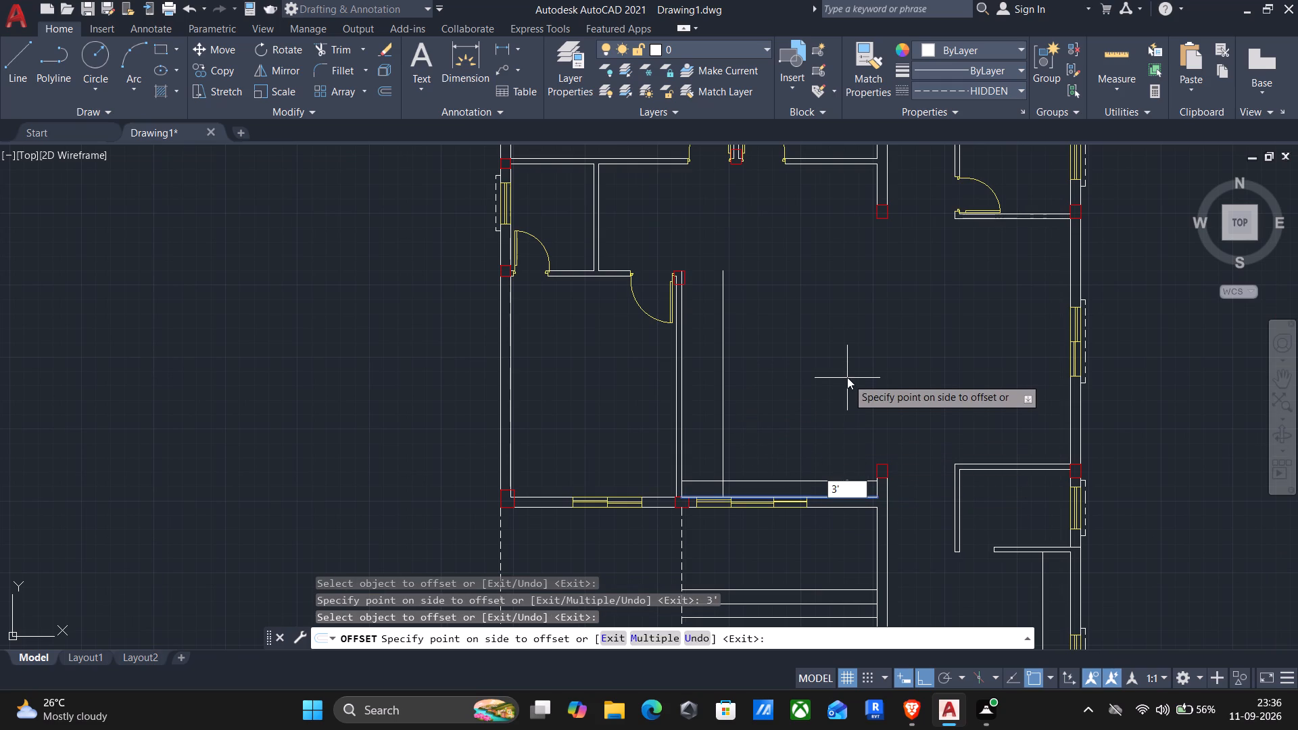
key(Return)
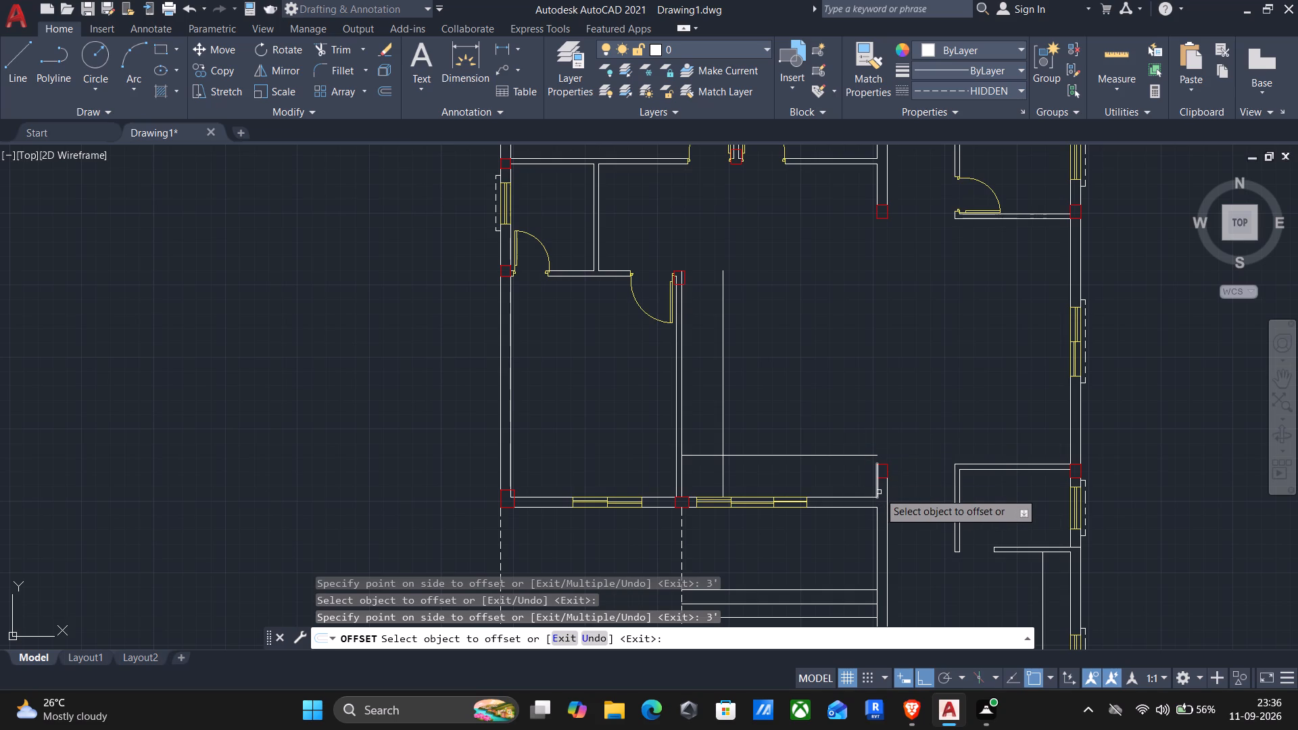
key(Escape)
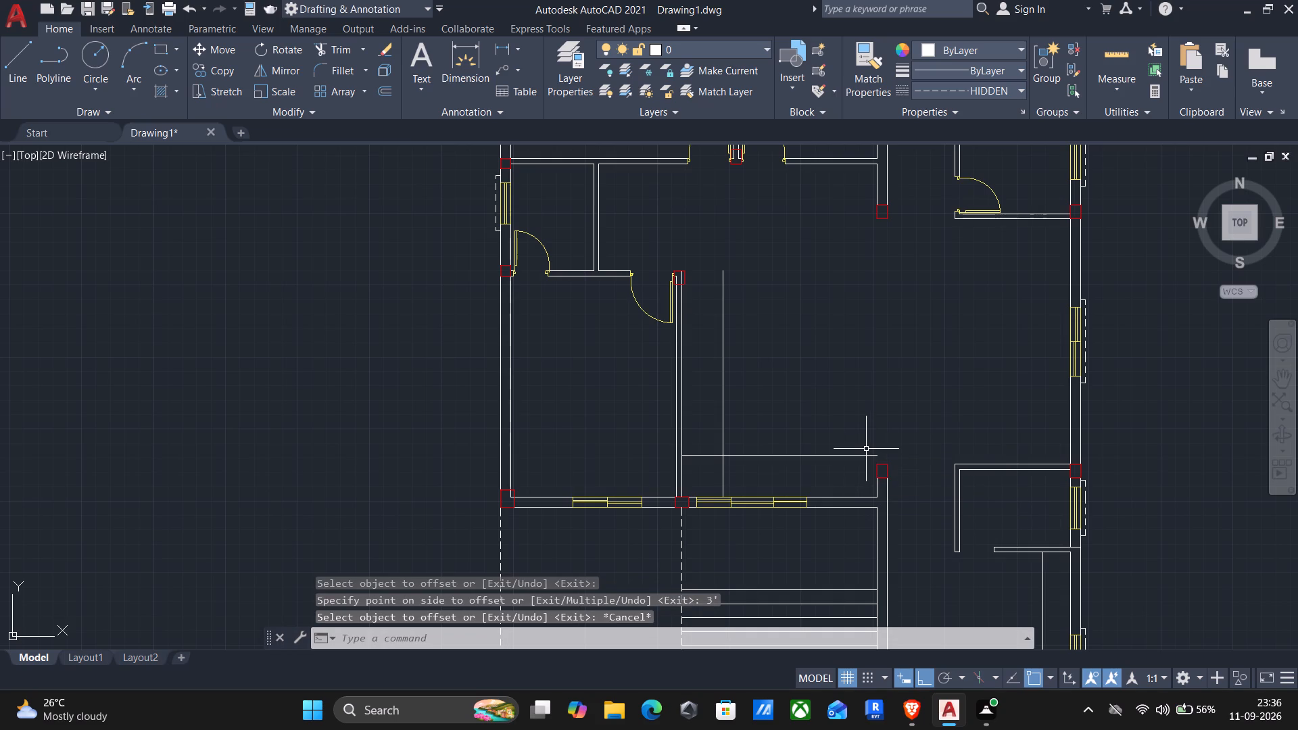
Draw a short vertical line joining the hall's southeast column corner to the east end of the 3' south offset line.
key(l)
key(Return)
scroll(864, 458, up, 3)
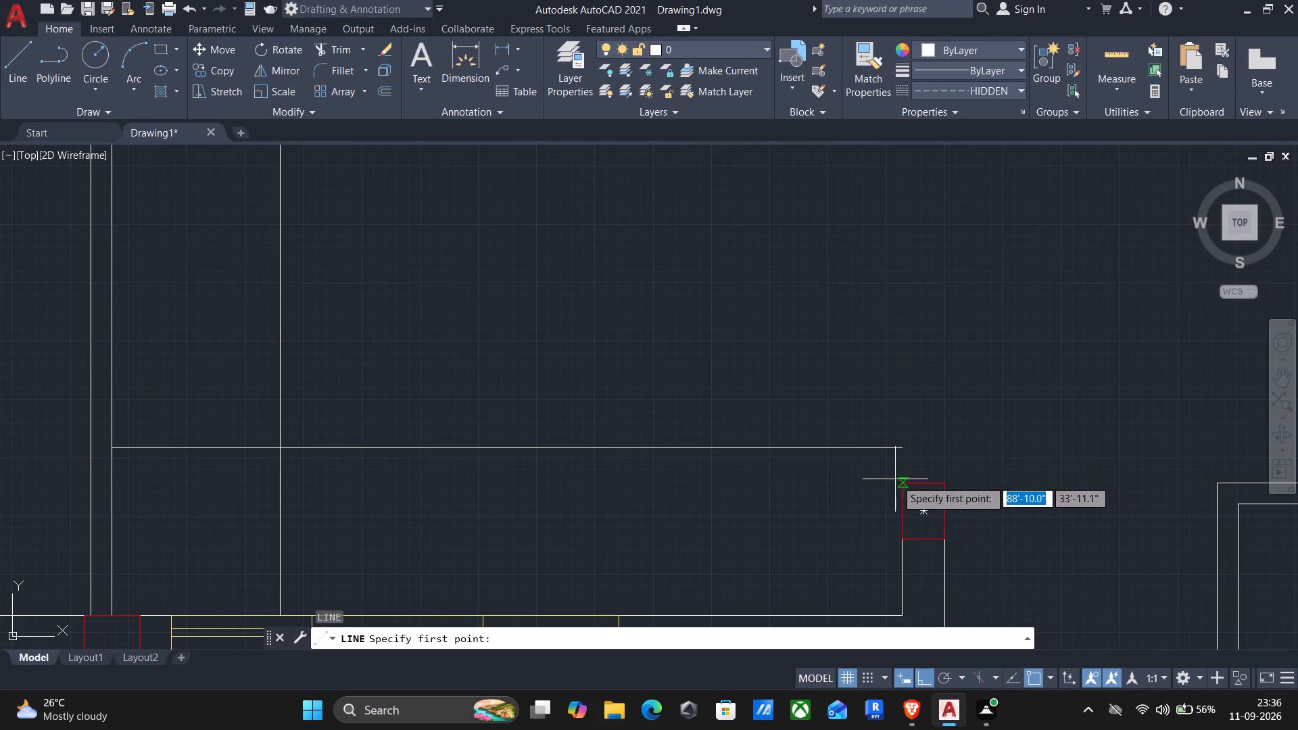
click(898, 479)
click(900, 456)
key(Return)
Draw a horizontal line from the north end of the 3' west offset line to the column beside the southwest room's door.
scroll(815, 483, down, 2)
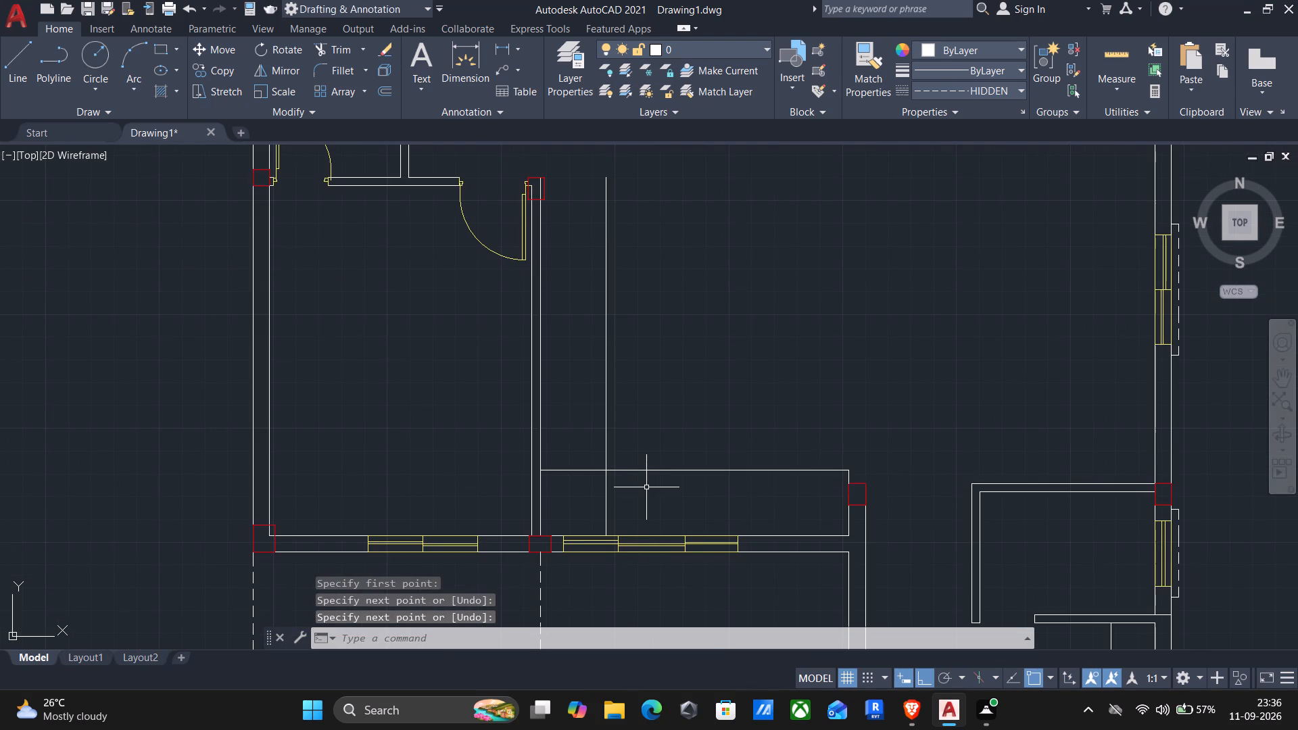
middle_drag(633, 389, 648, 499)
key(l)
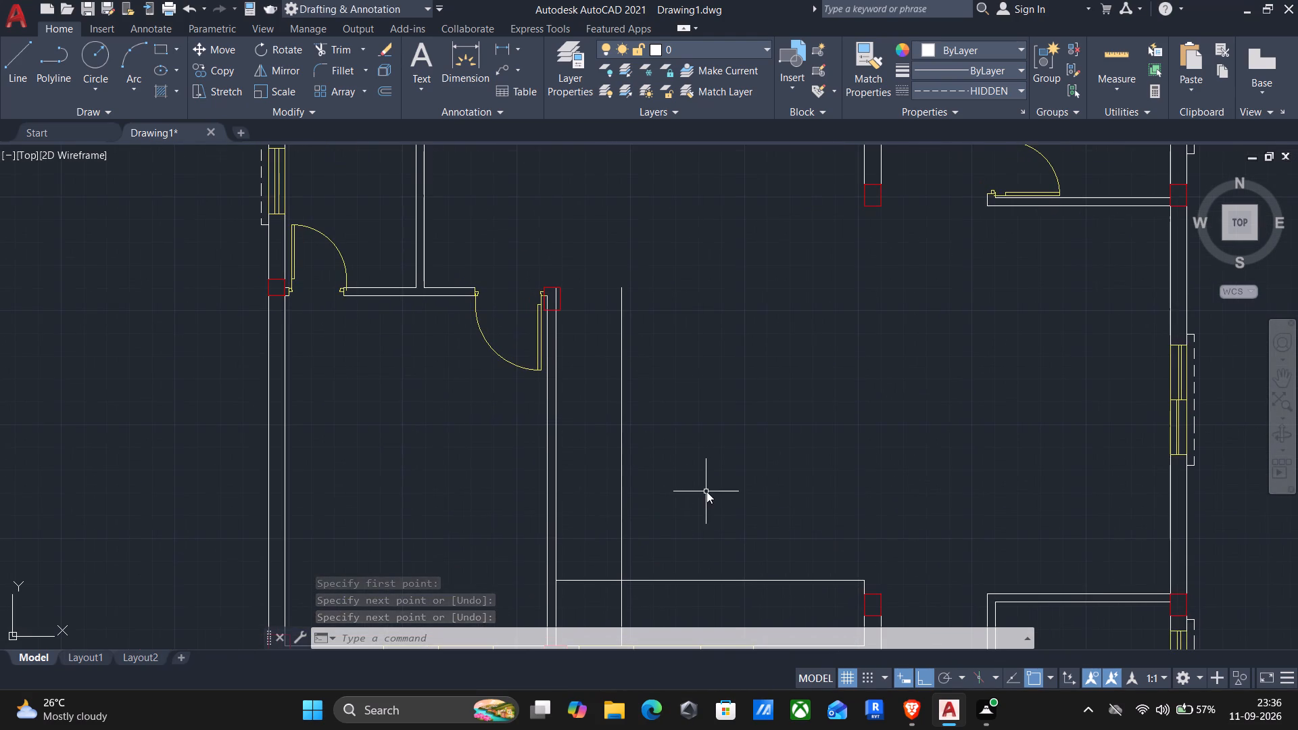
key(Return)
click(623, 291)
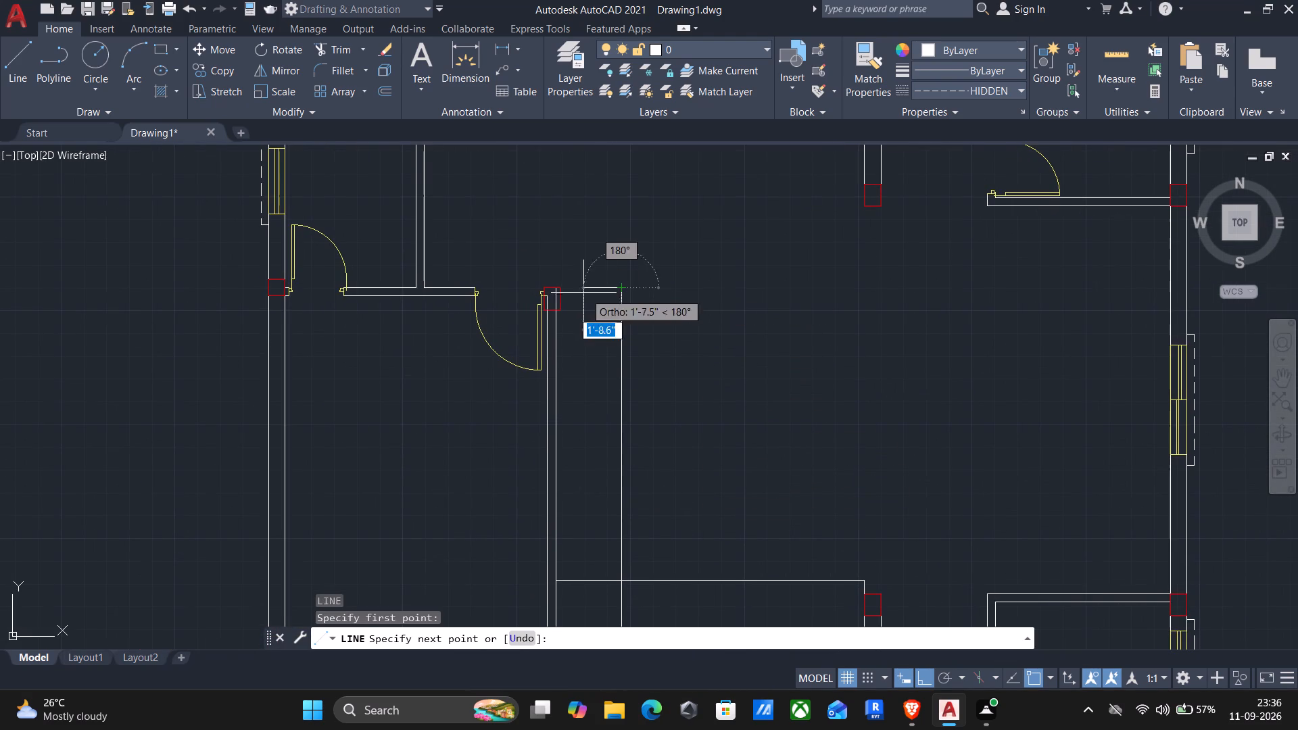
scroll(571, 303, up, 2)
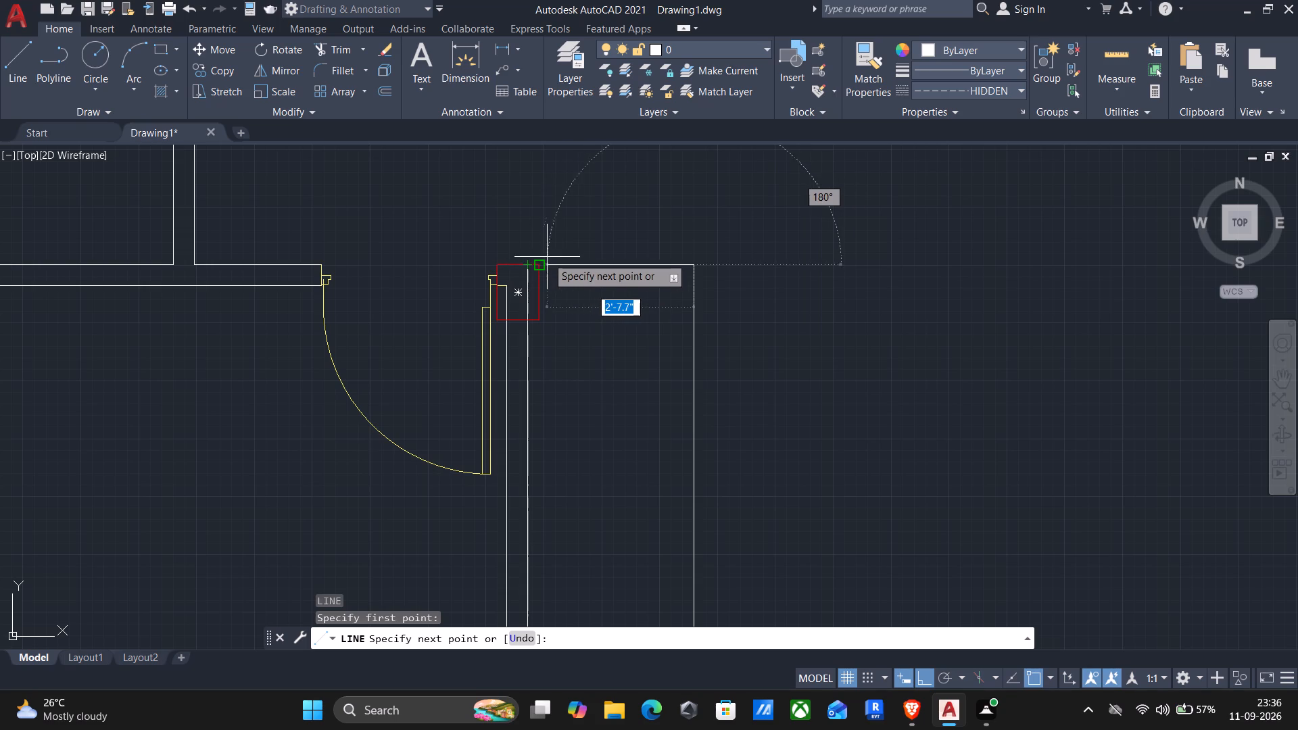
click(538, 265)
key(Return)
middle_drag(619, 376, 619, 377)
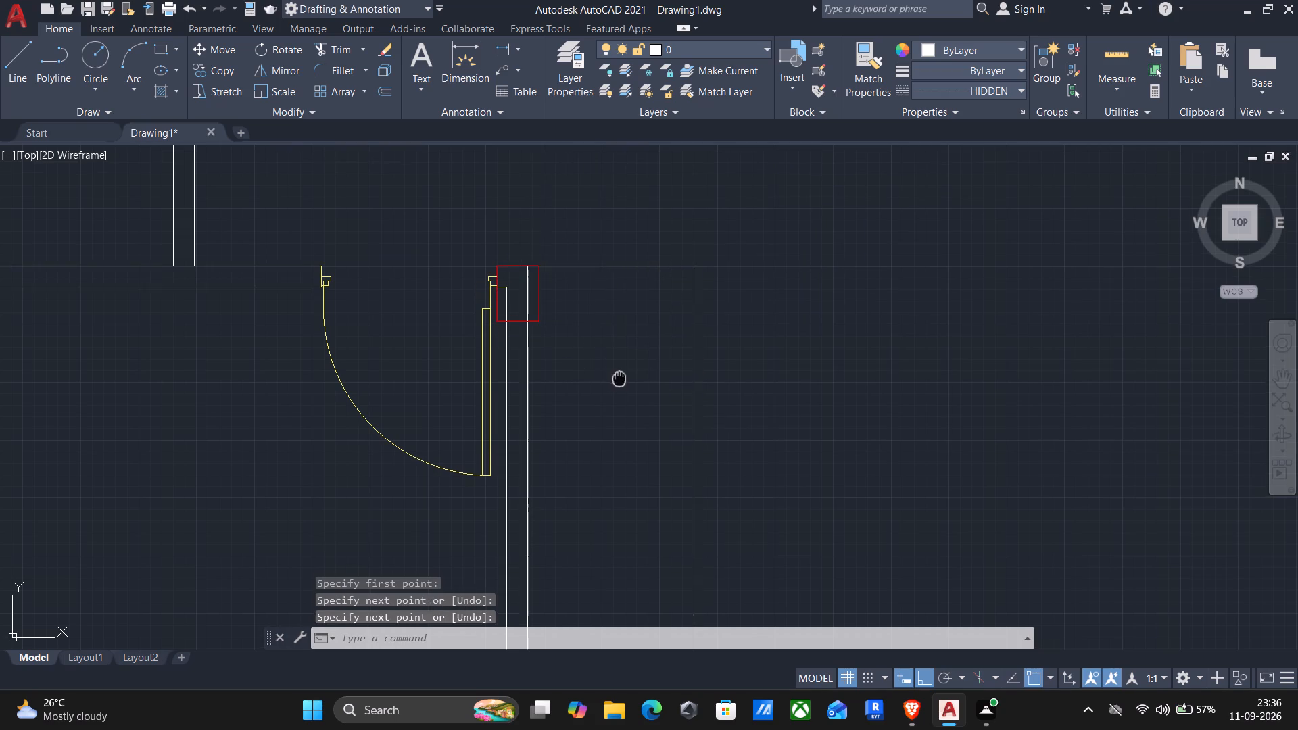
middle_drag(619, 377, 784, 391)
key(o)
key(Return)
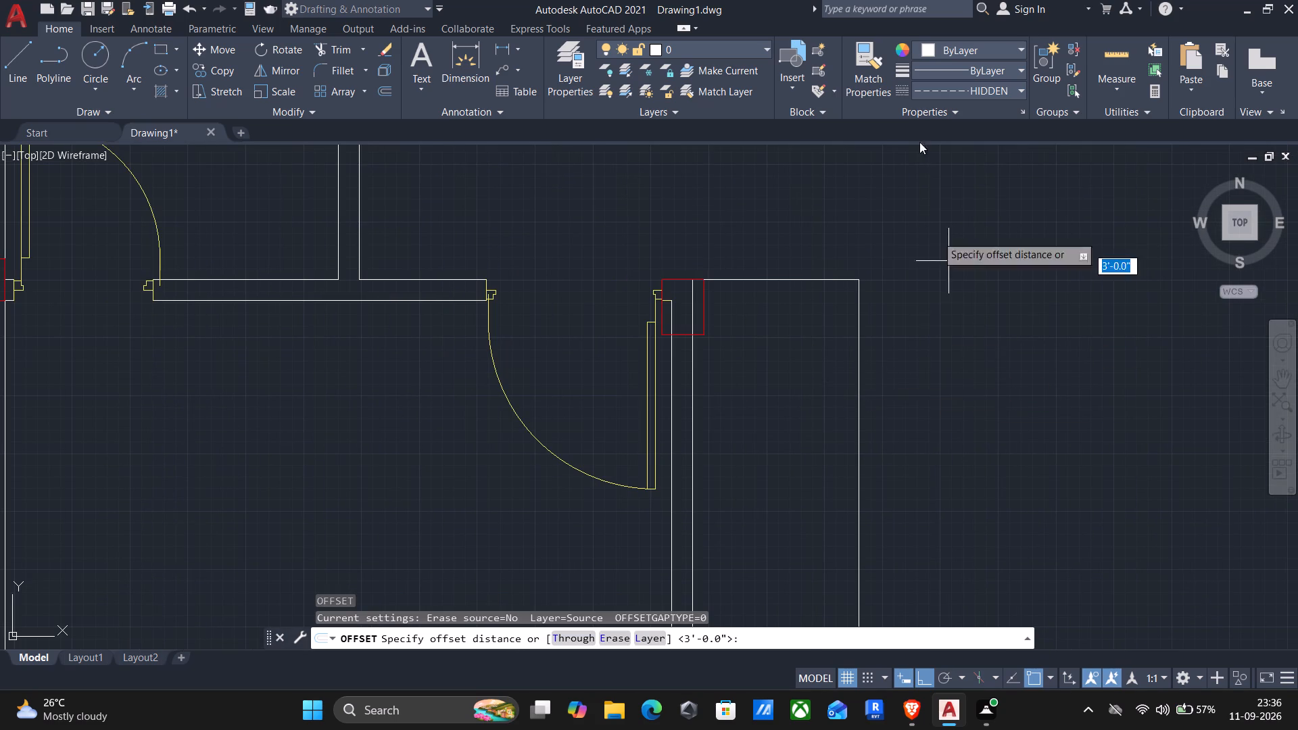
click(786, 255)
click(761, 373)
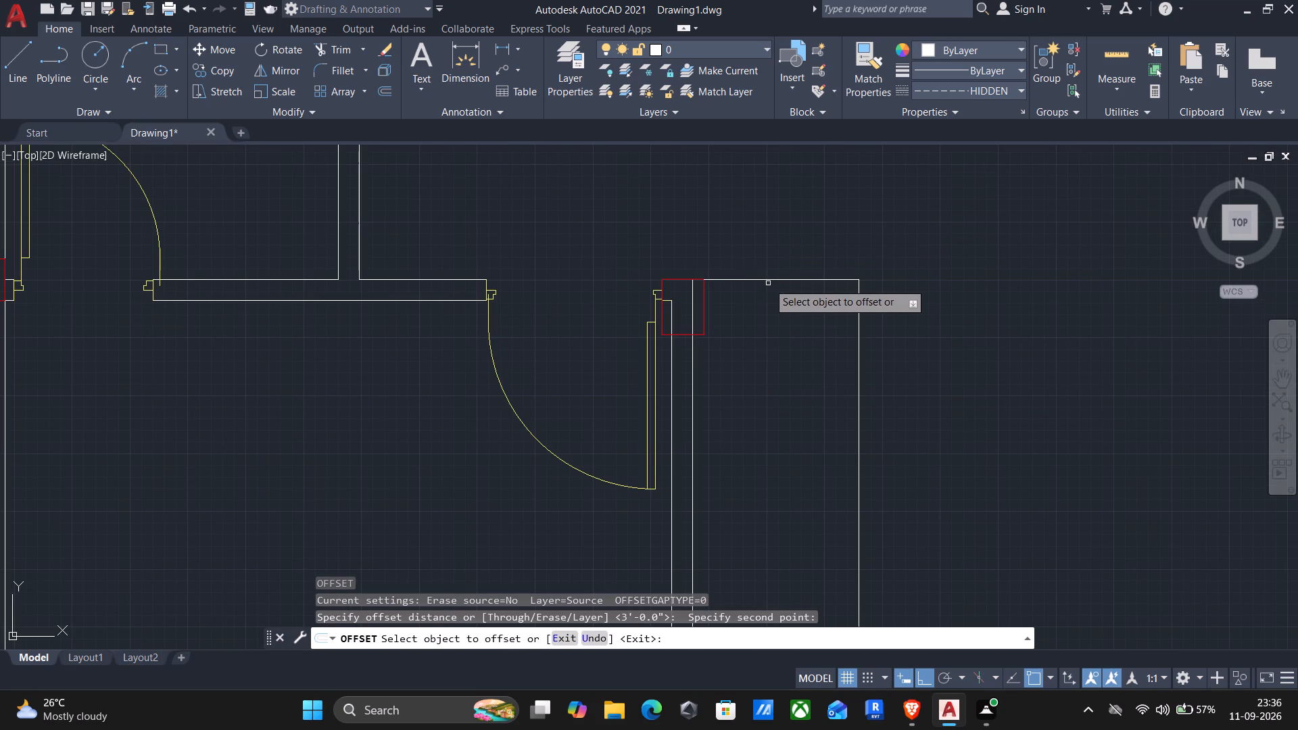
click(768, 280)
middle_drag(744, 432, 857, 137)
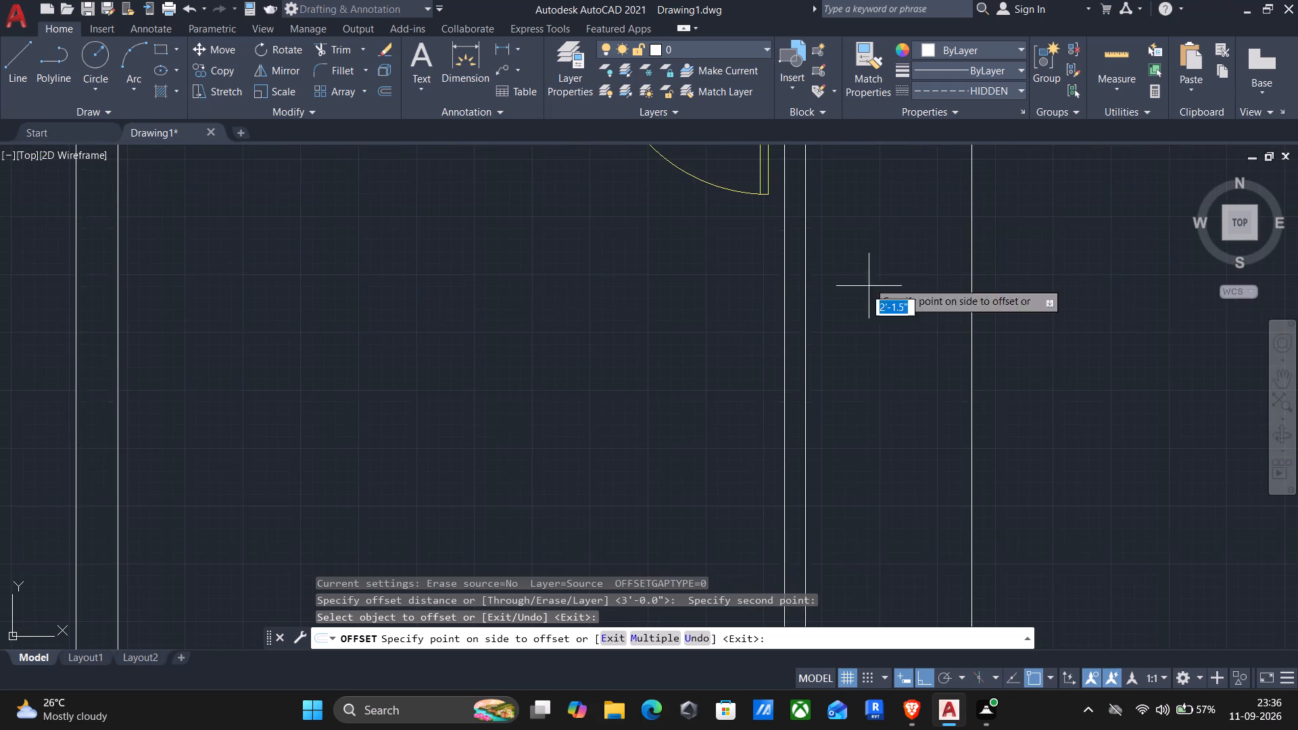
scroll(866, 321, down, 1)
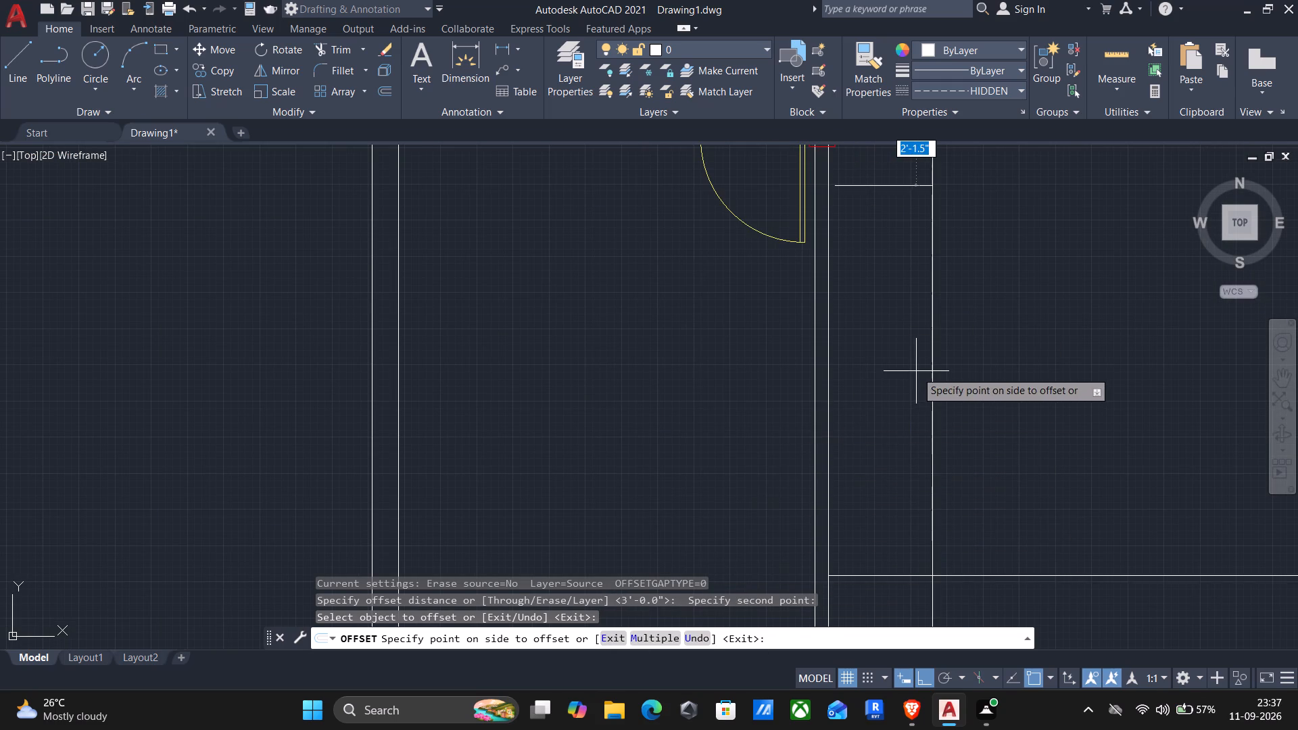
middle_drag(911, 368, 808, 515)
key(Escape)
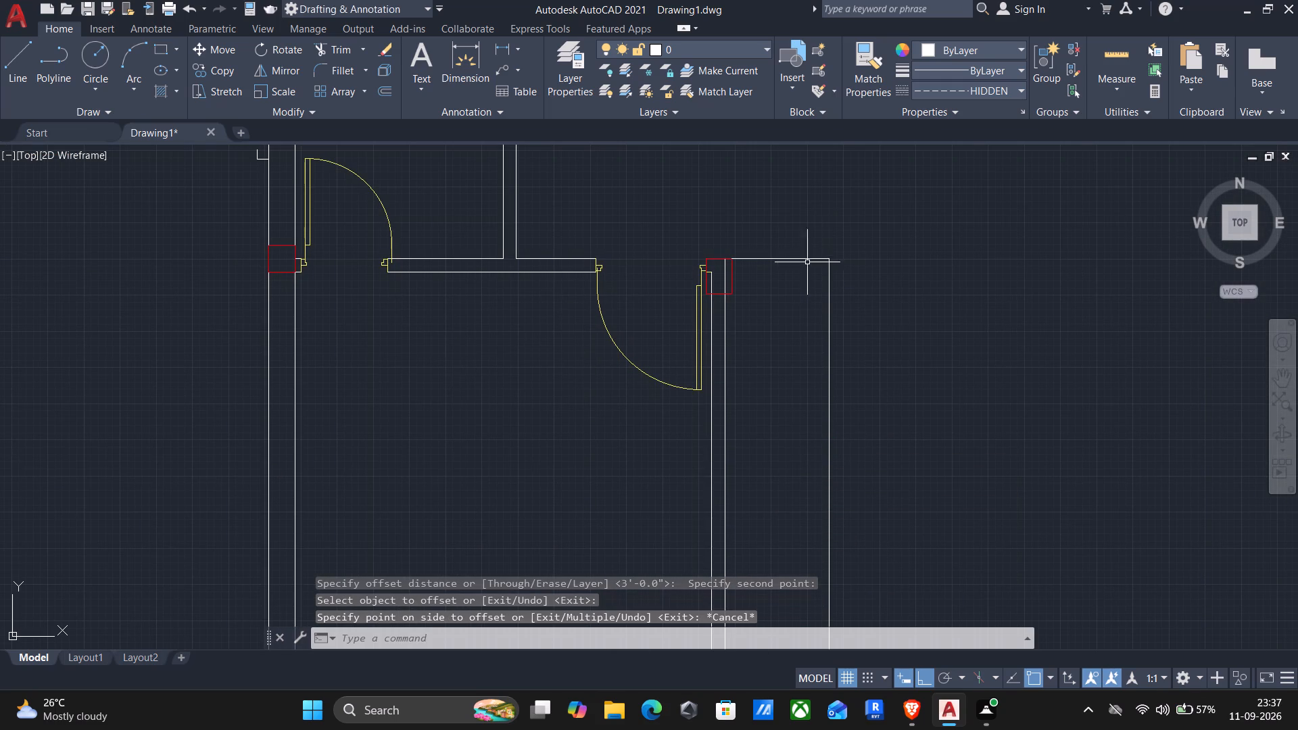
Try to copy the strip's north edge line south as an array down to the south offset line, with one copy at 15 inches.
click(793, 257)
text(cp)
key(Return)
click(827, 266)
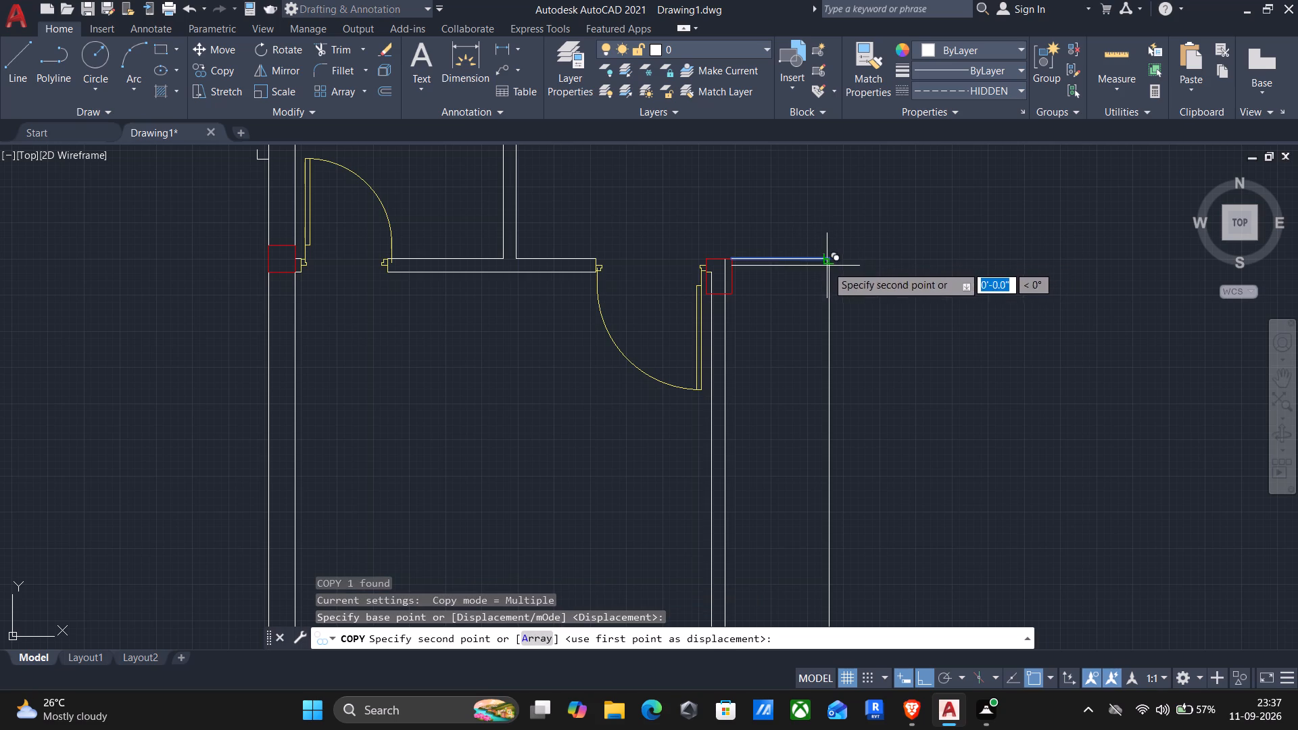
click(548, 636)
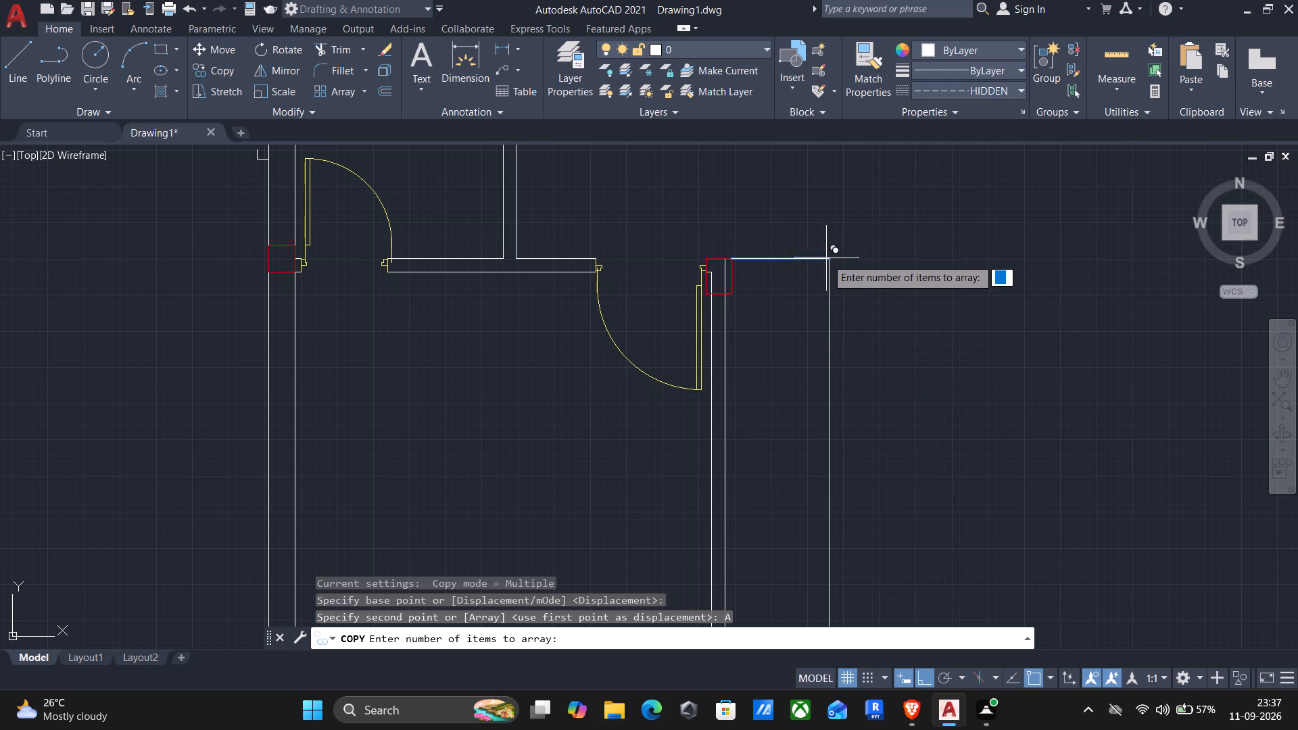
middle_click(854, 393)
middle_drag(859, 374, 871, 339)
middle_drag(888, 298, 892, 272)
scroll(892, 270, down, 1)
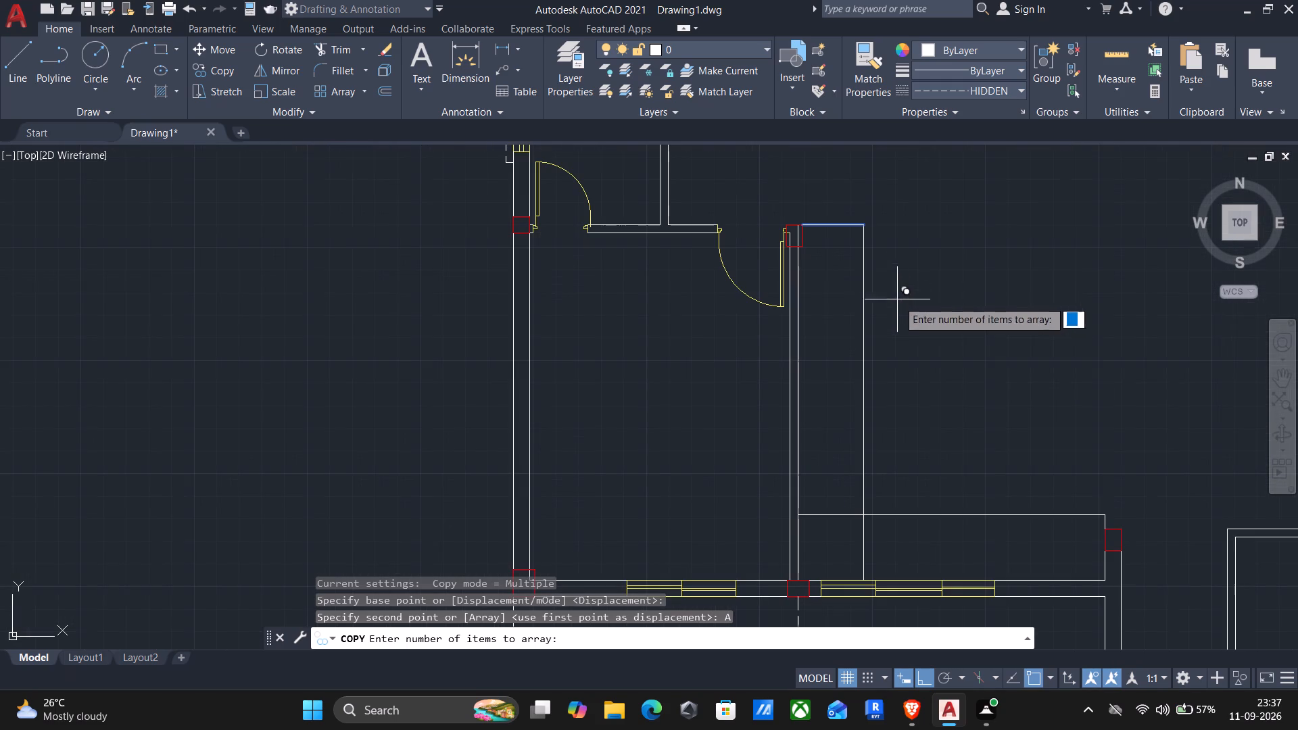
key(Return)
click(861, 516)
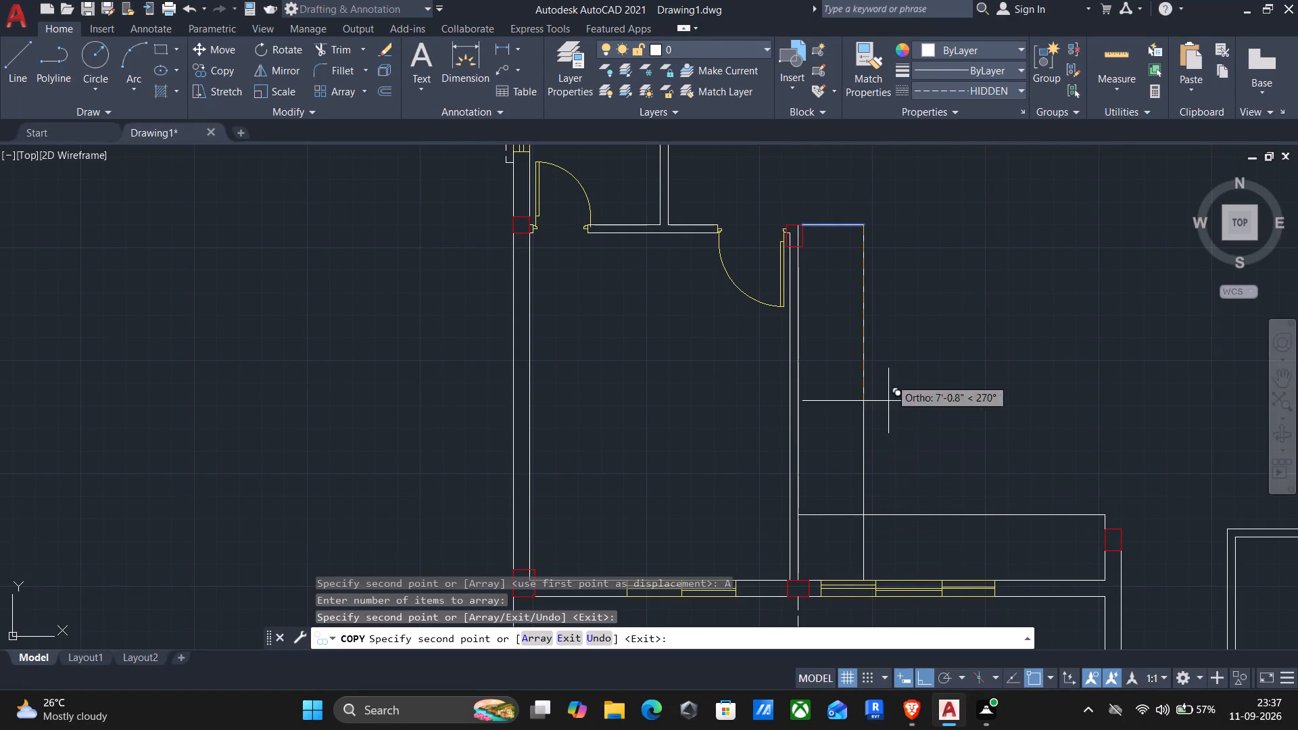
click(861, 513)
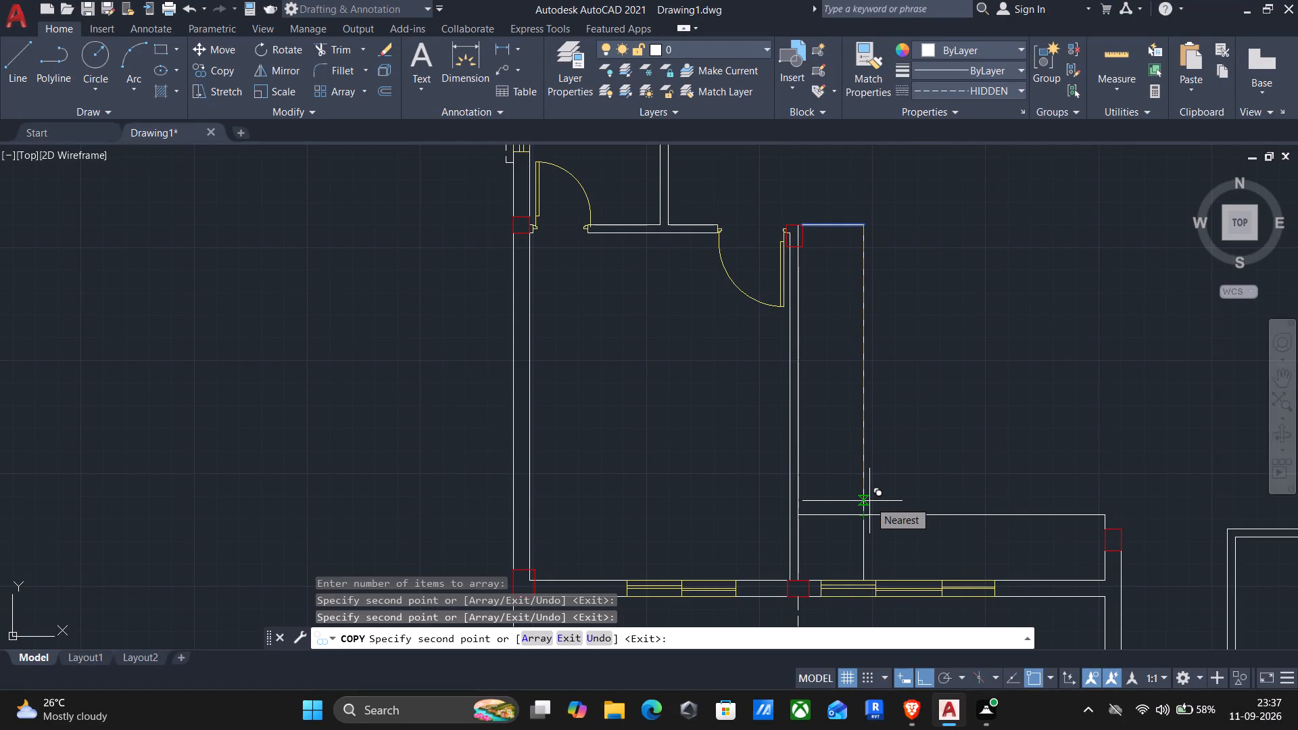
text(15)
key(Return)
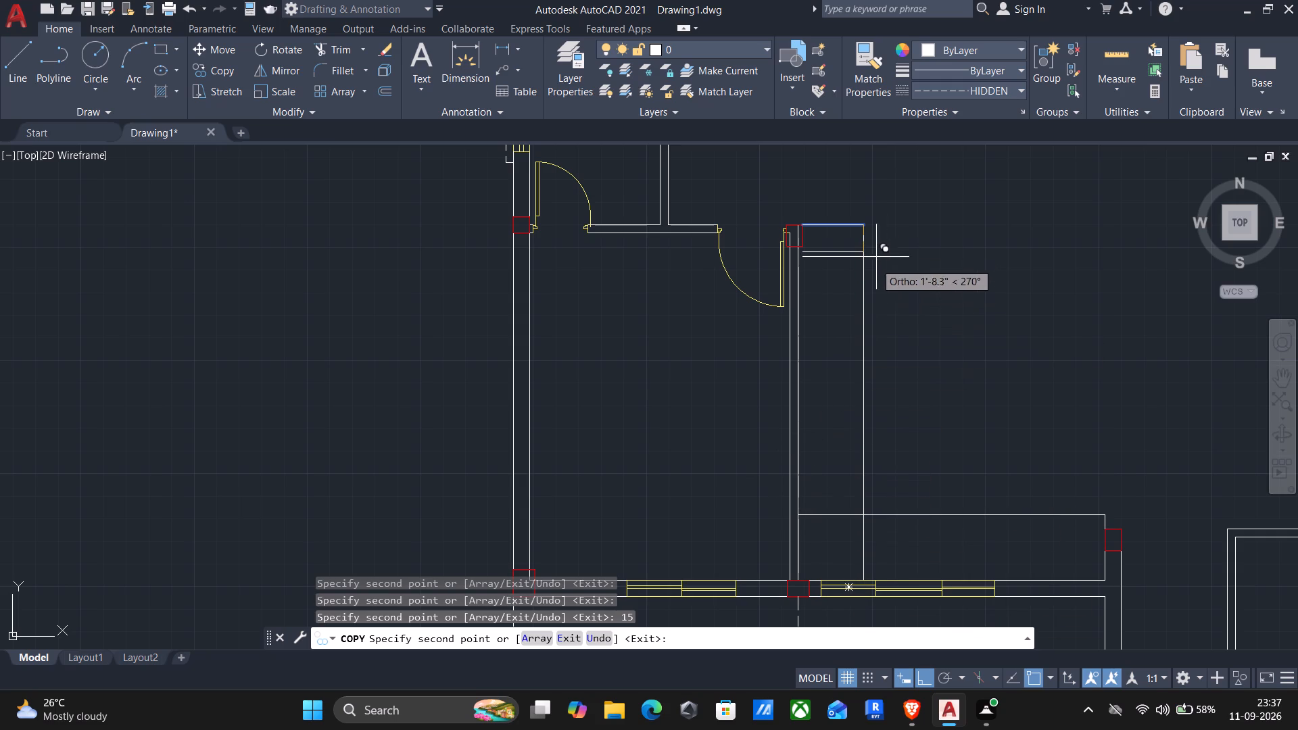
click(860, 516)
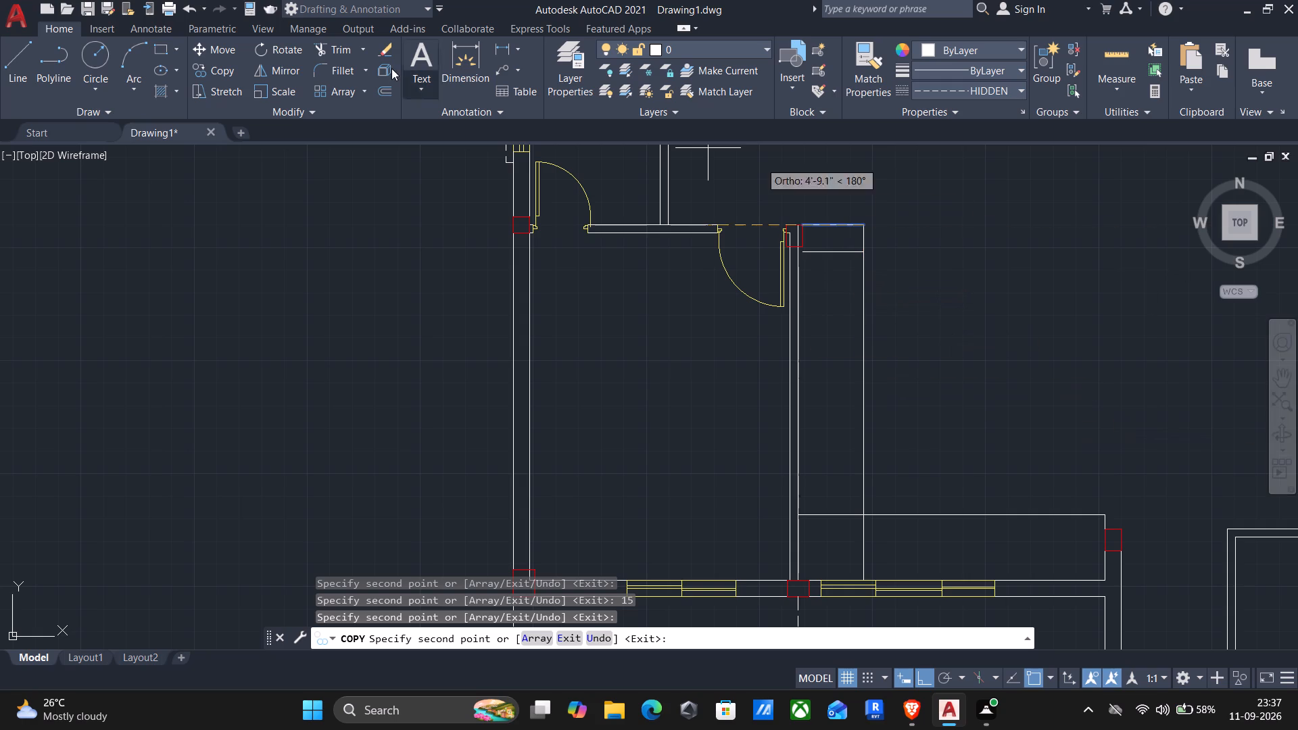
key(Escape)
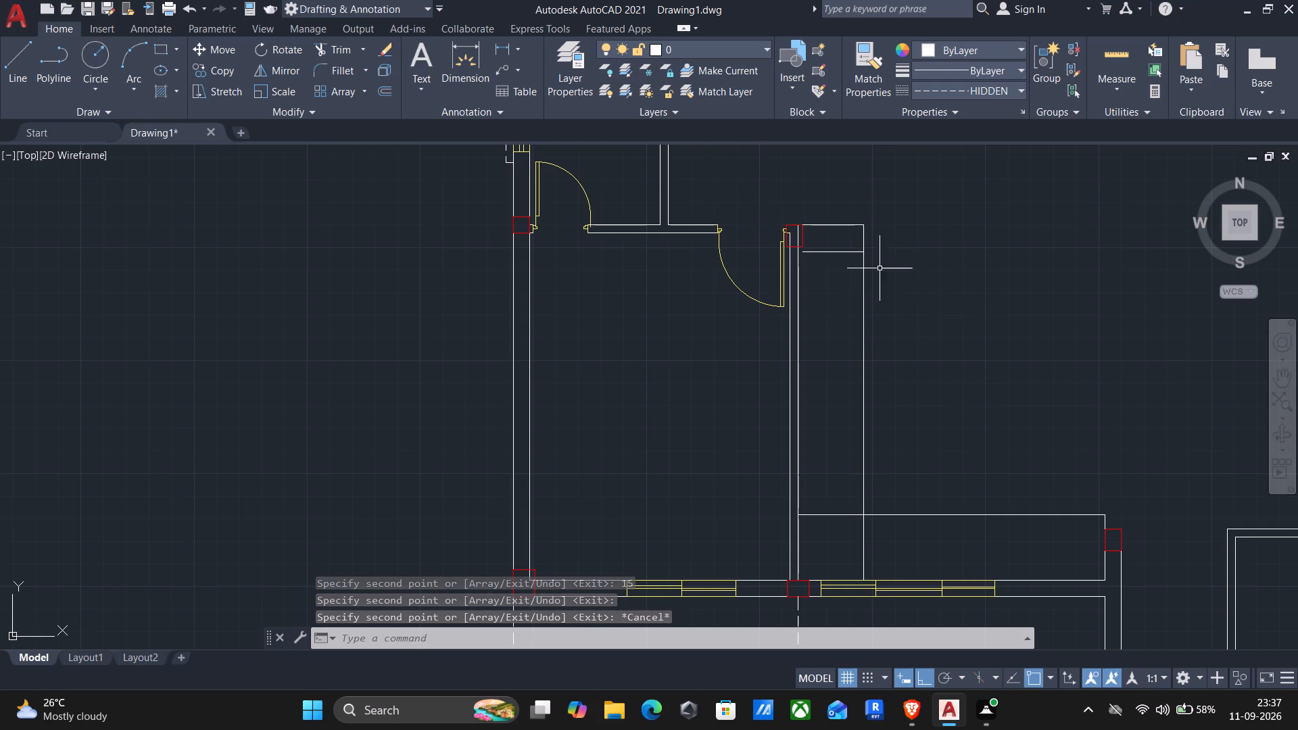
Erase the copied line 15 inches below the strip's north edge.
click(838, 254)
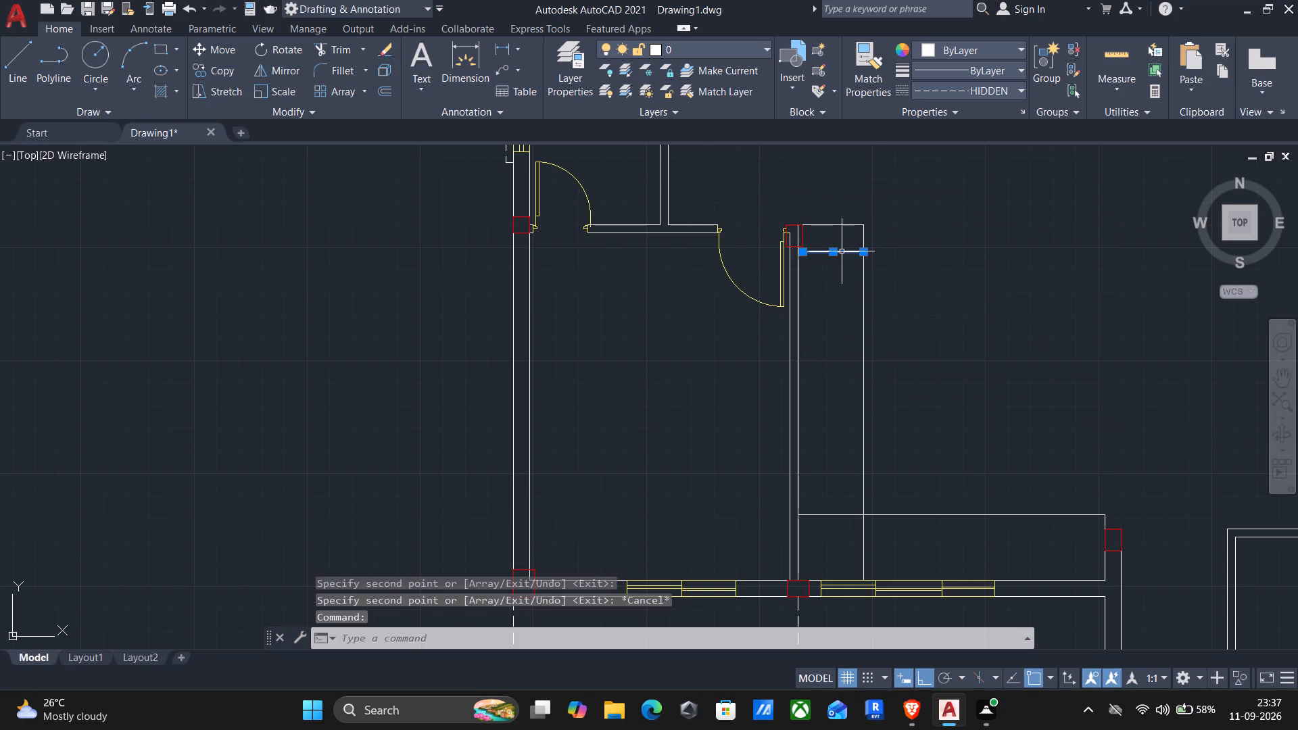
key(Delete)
Draw a short line along the column's north edge, extending the strip's north edge line west to the wall line.
scroll(834, 227, up, 3)
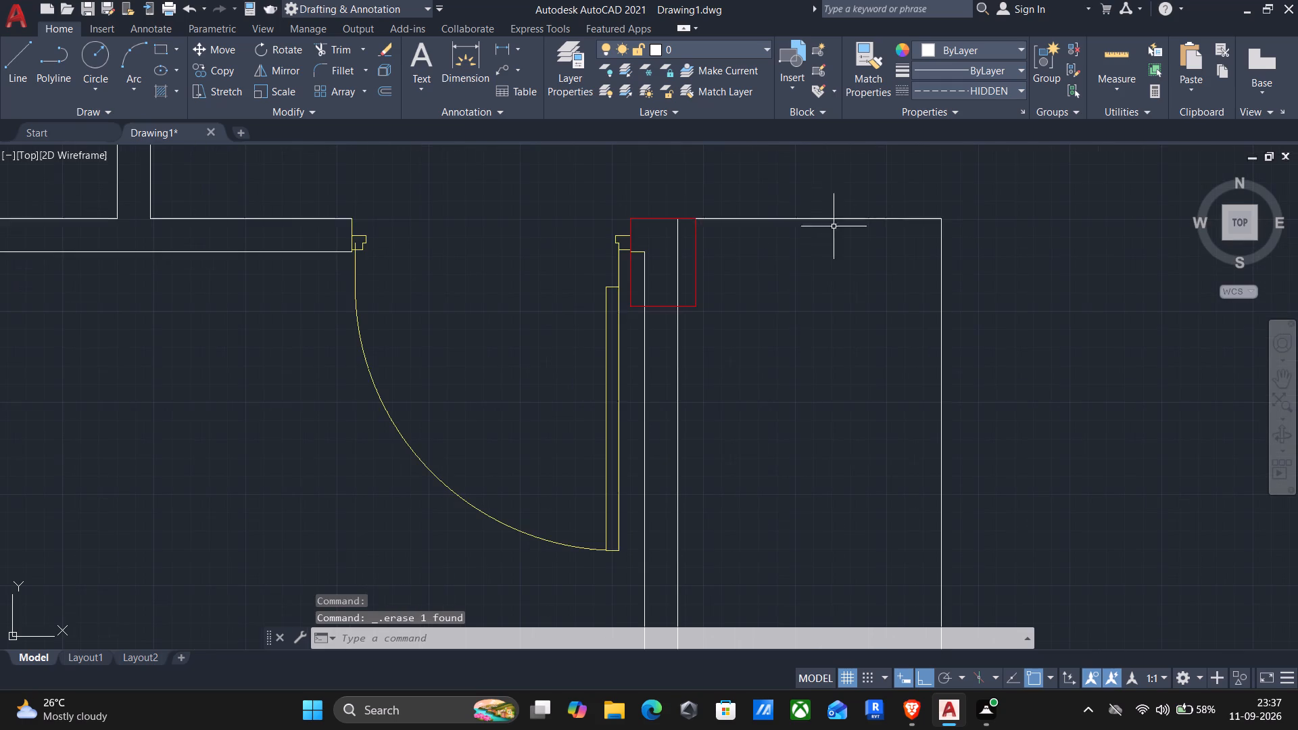
key(Return)
scroll(700, 216, up, 3)
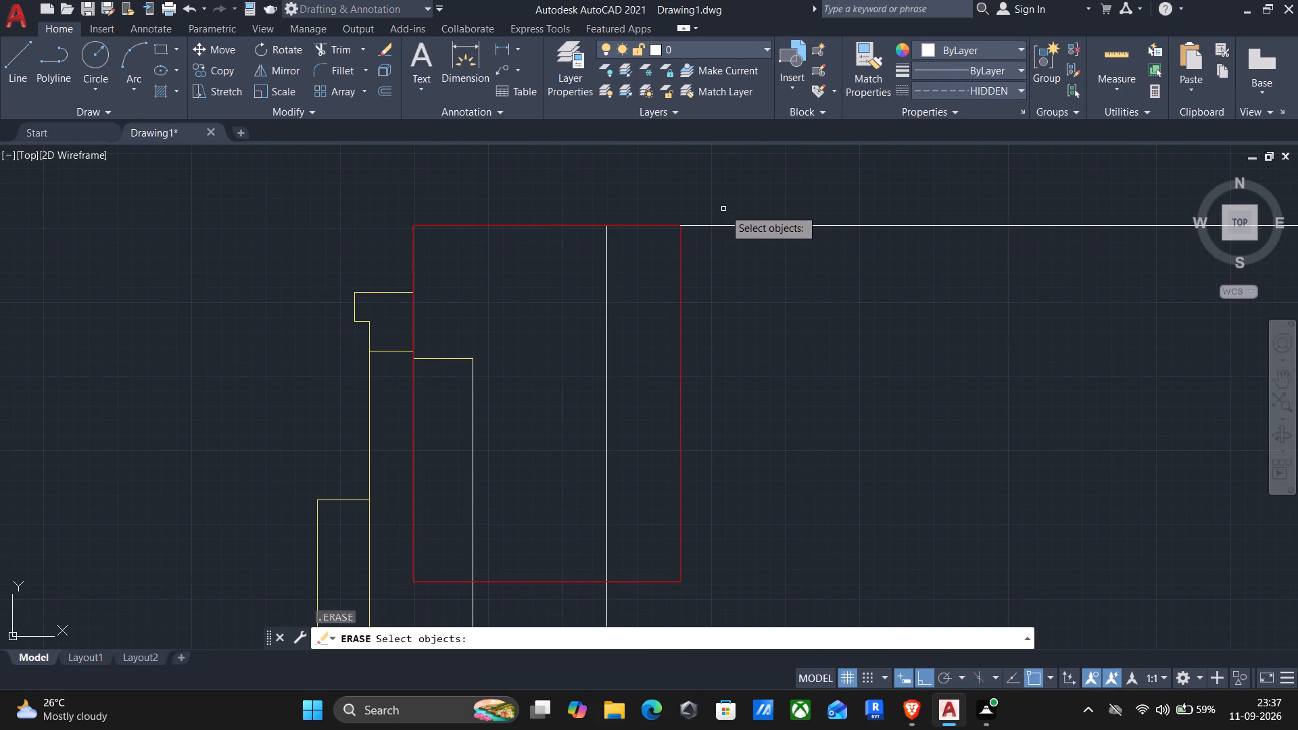
key(Escape)
key(l)
key(Return)
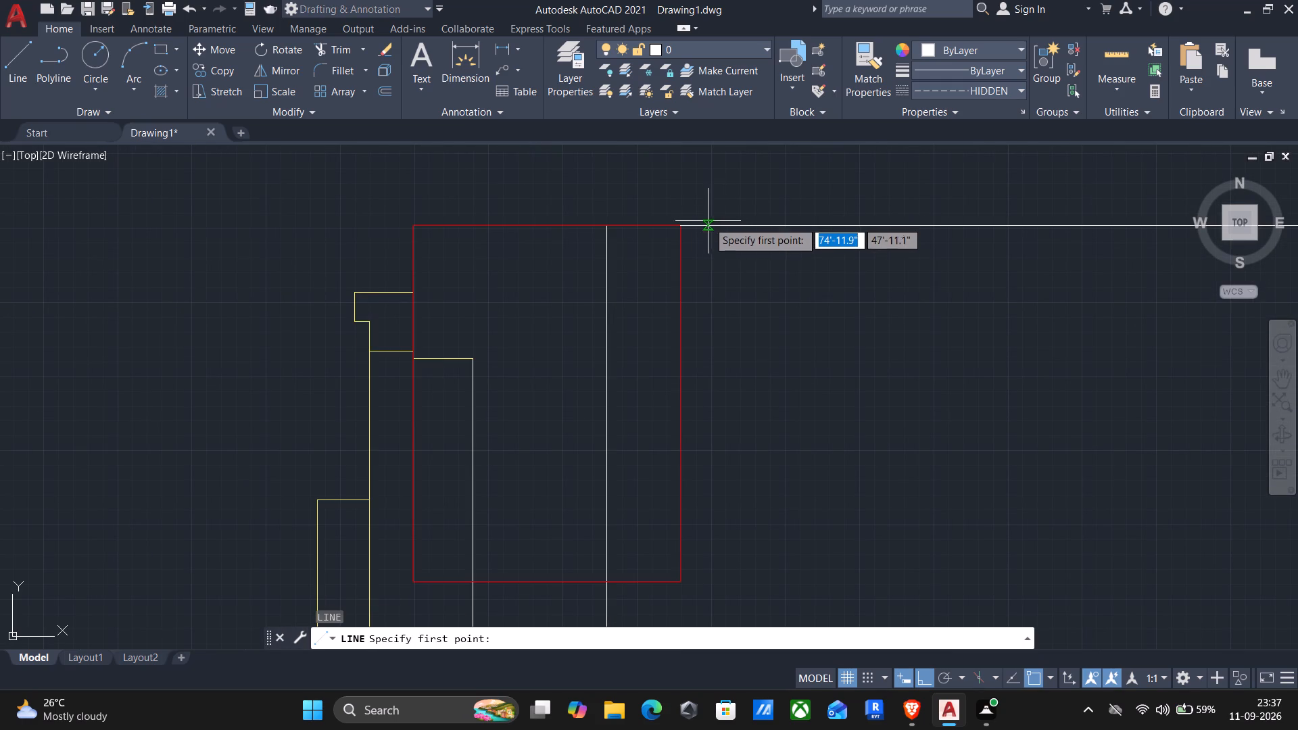
click(677, 224)
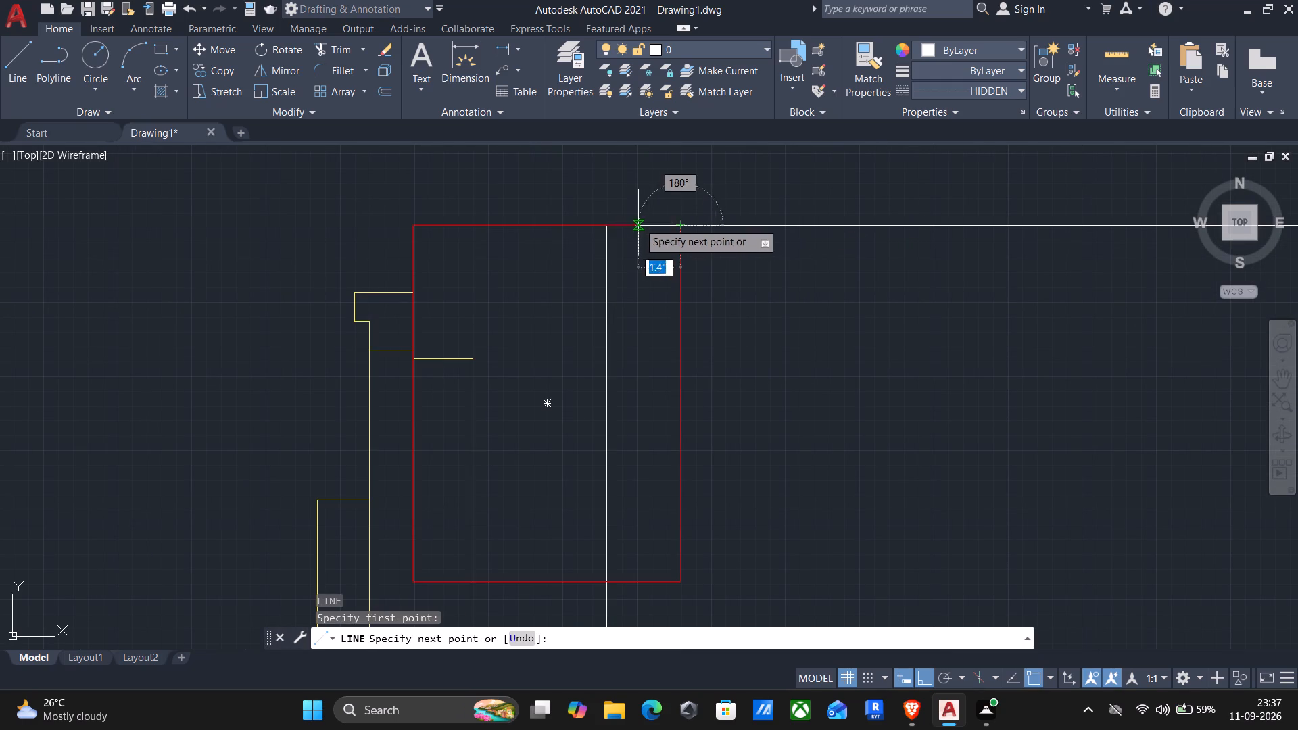
click(608, 227)
key(Return)
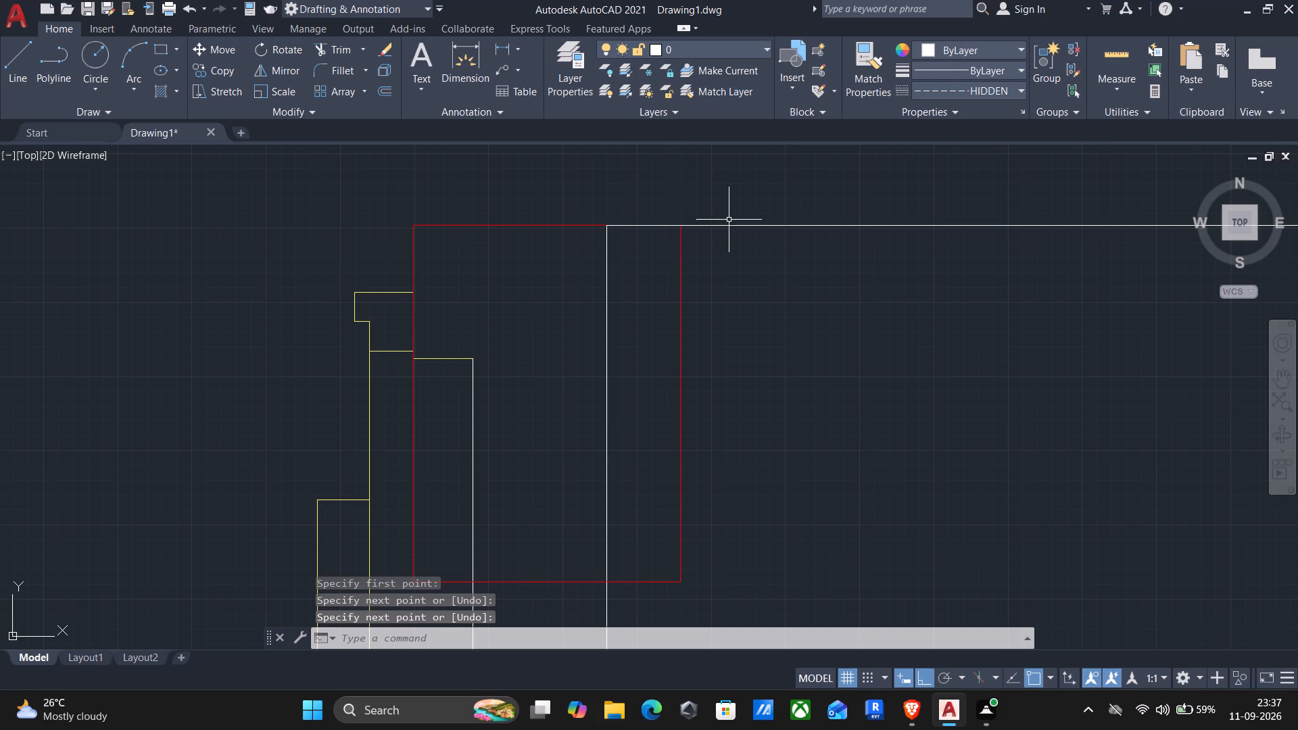
Join the short line at the column with the strip's north edge line into a single line.
click(809, 291)
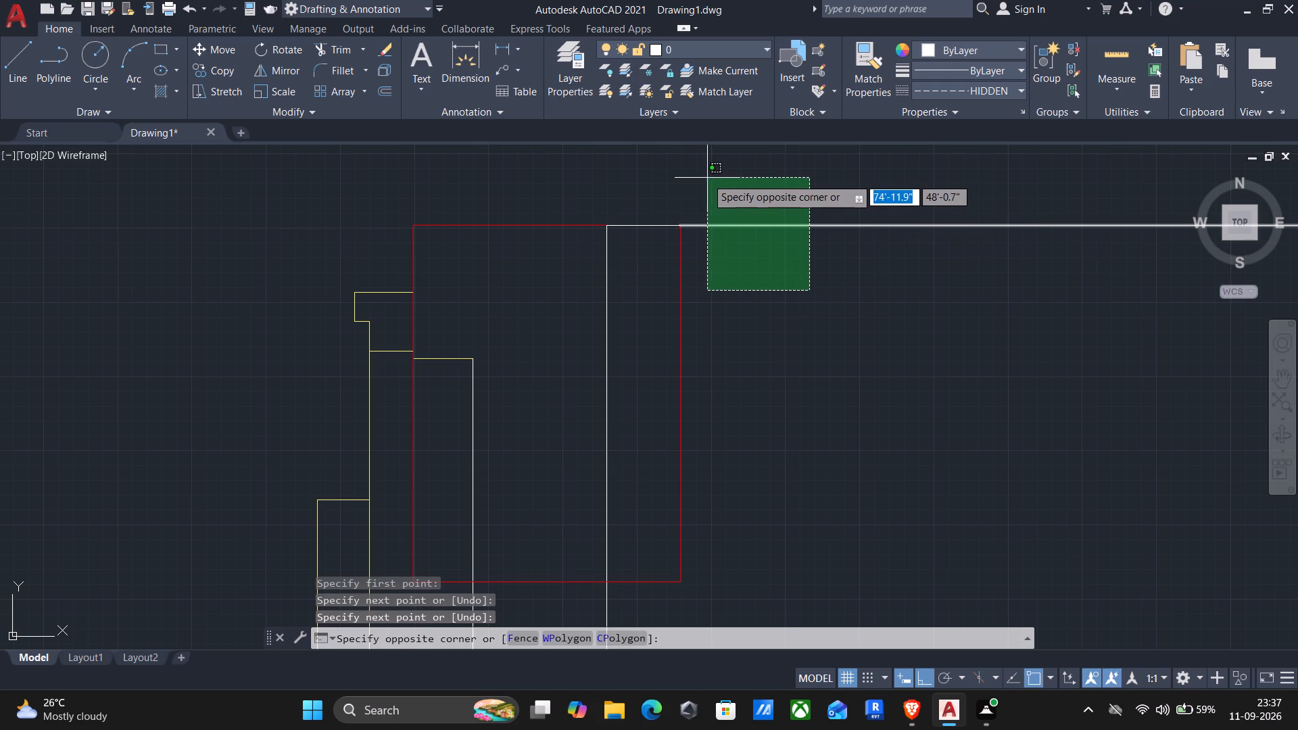
click(706, 178)
click(653, 226)
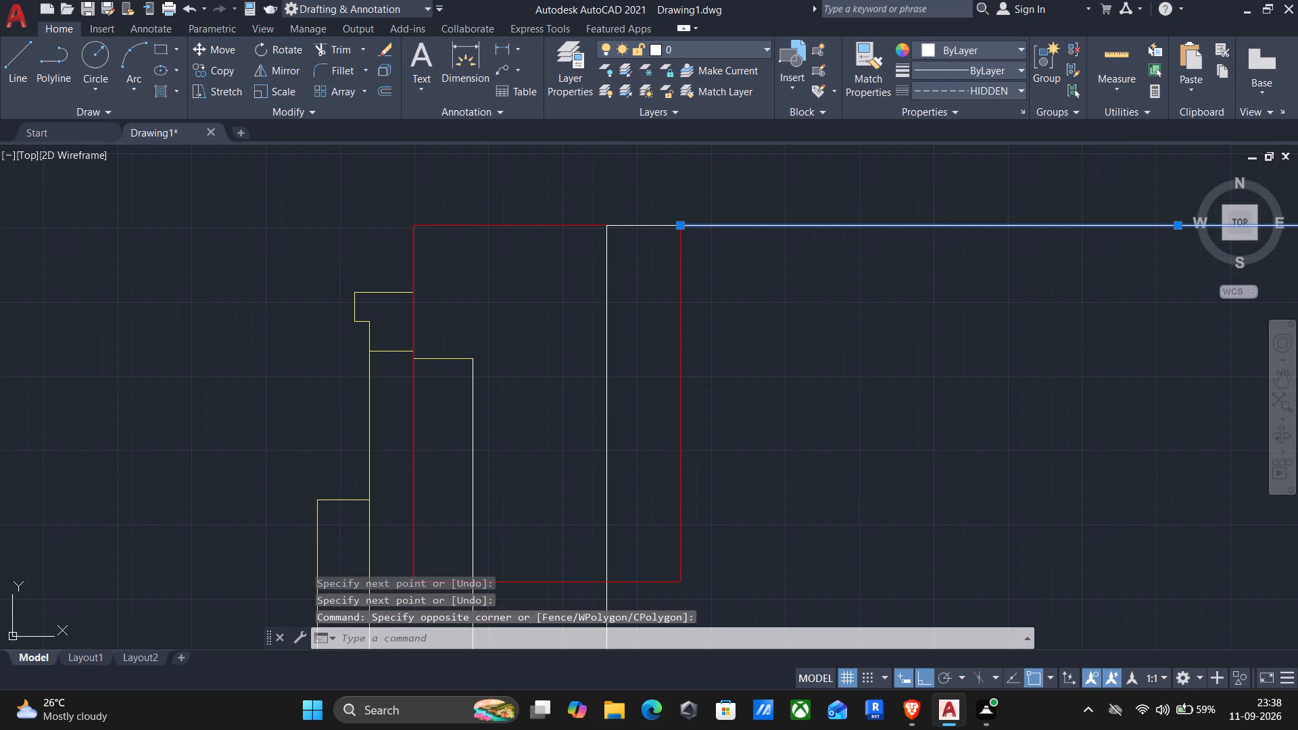
key(j)
key(Return)
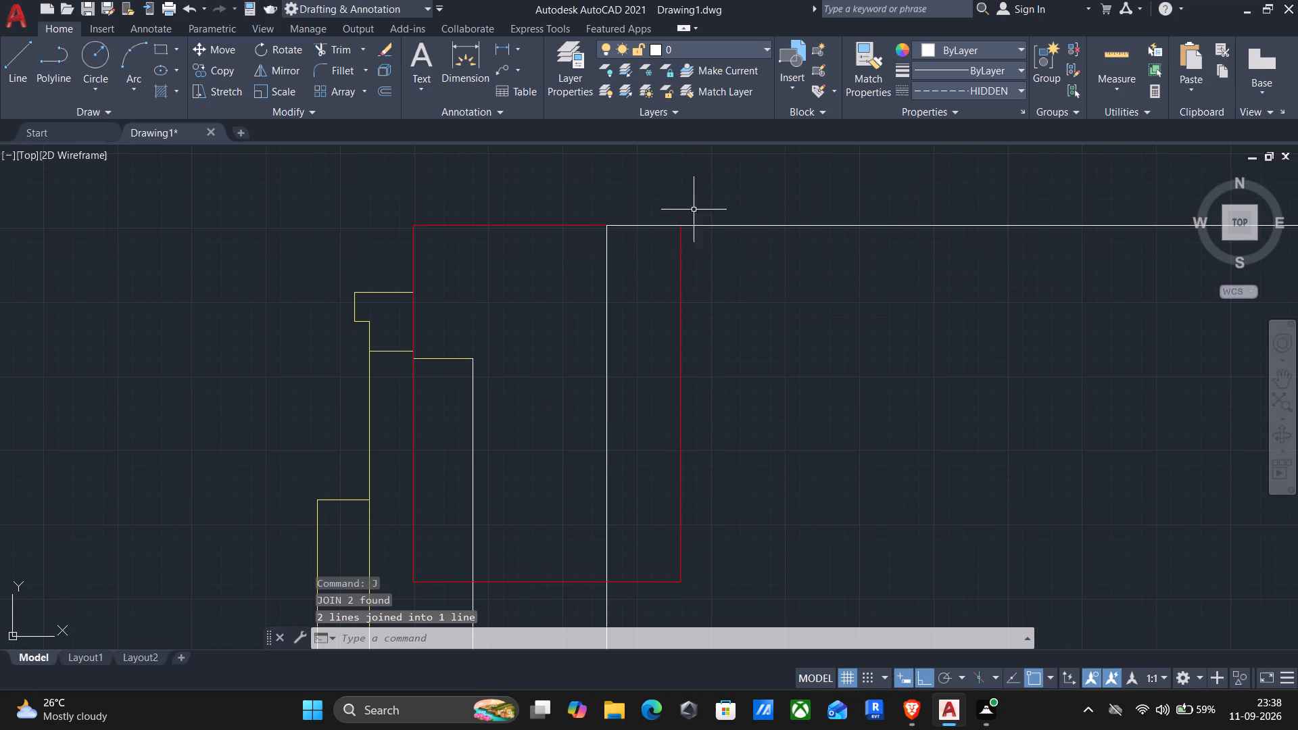
Copy the joined north edge line 10 inches south along the west strip, placing it twice at that distance.
scroll(871, 221, down, 2)
middle_drag(896, 274, 844, 328)
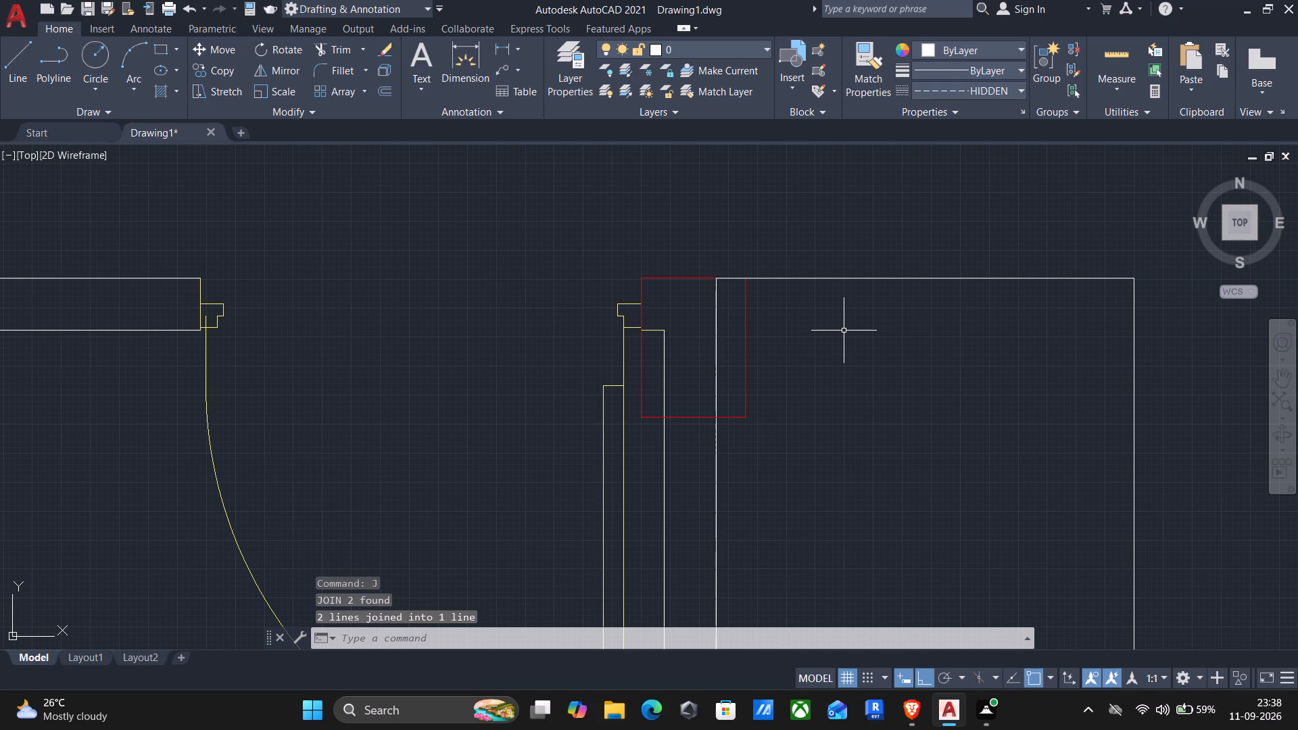
text(cp)
key(Return)
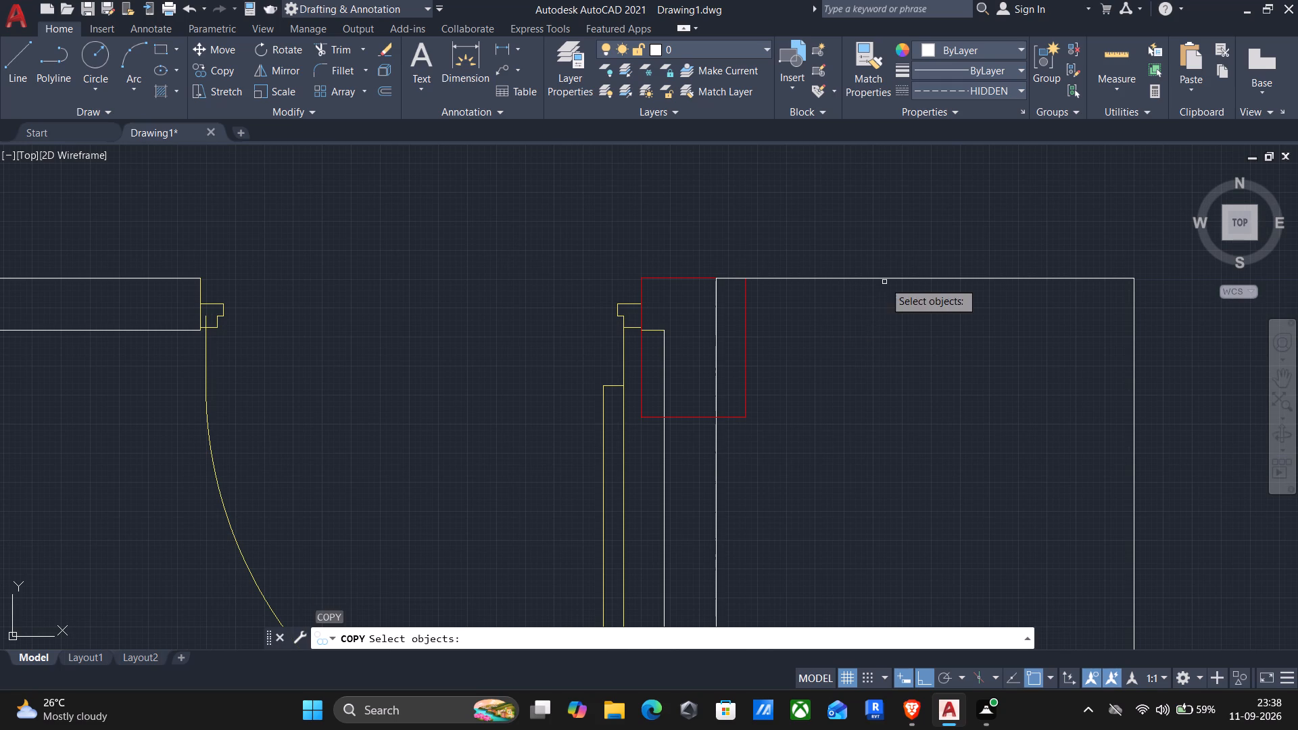
click(882, 272)
click(855, 307)
key(Return)
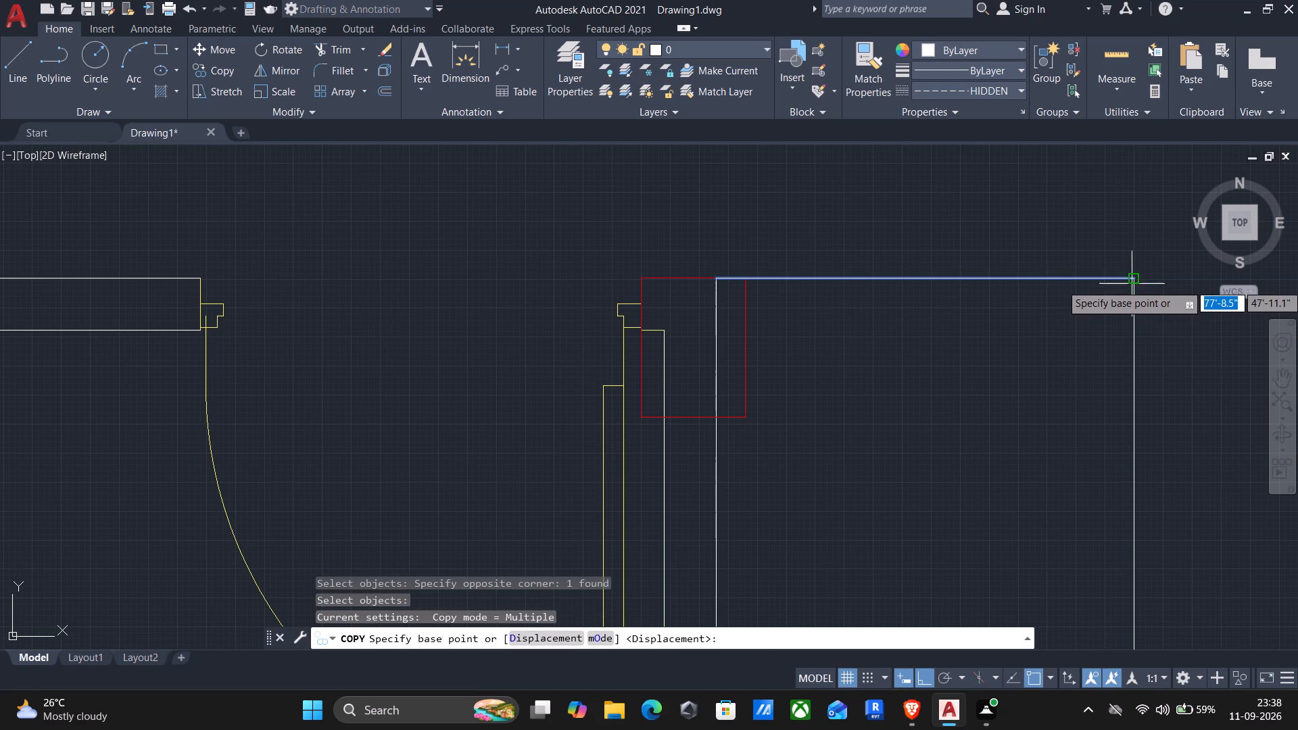
click(1131, 276)
text(10")
key(Return)
text(10")
key(Return)
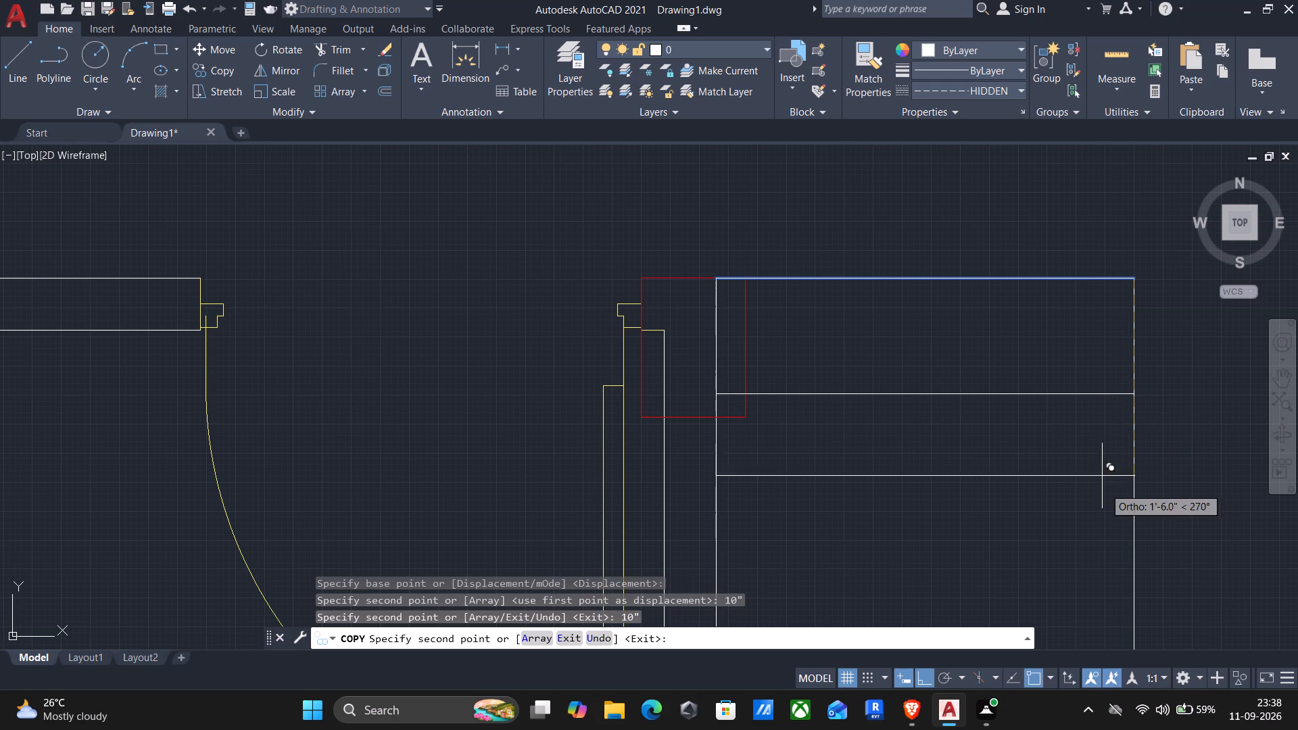
Place further copies of the north edge line 10, 20 and 30 inches south of the original.
middle_drag(1107, 505, 1115, 295)
scroll(1124, 378, down, 1)
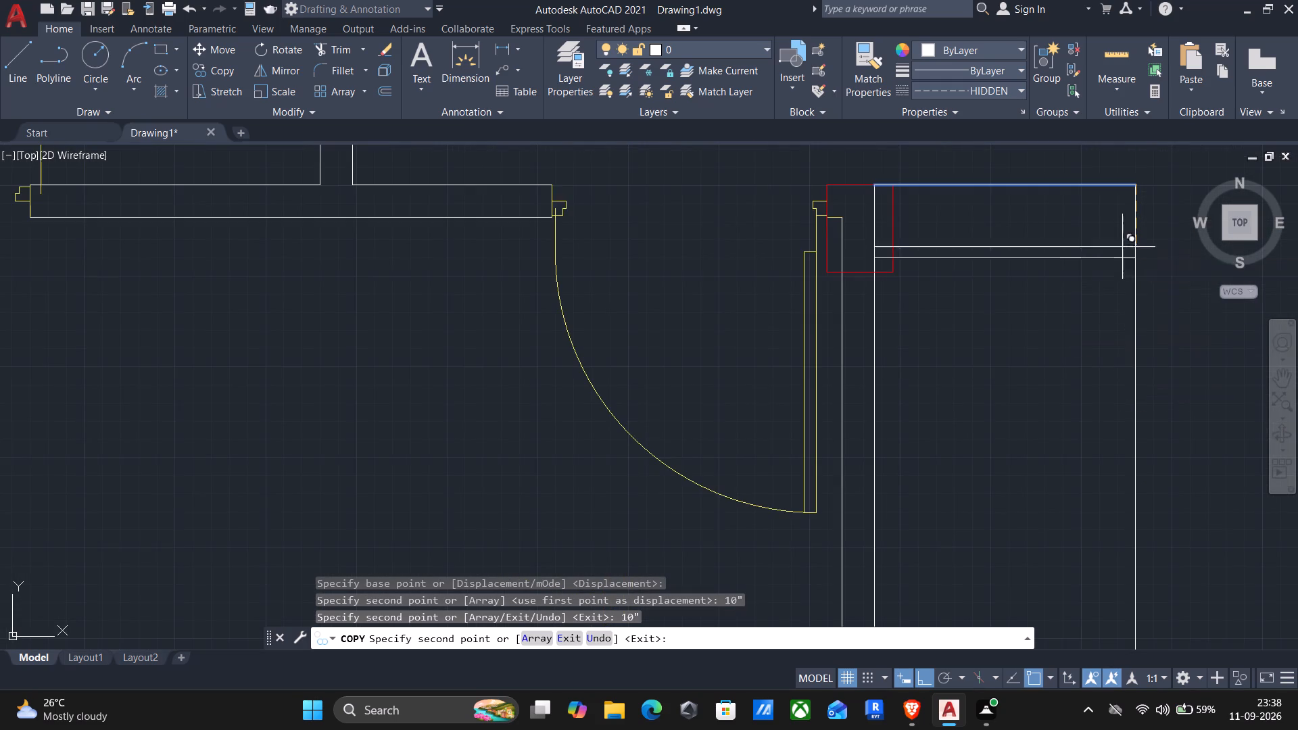
scroll(1122, 238, up, 3)
scroll(1122, 231, down, 3)
text(10")
key(Return)
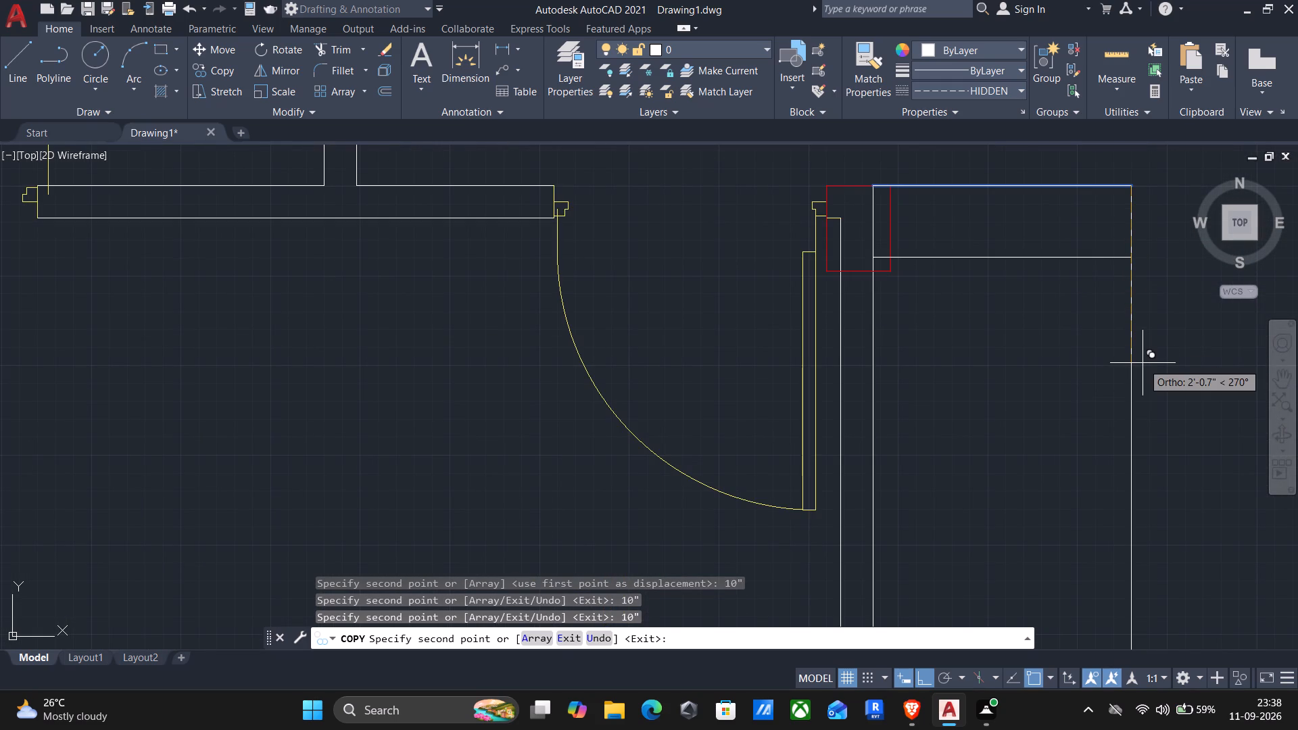
text(20")
key(Return)
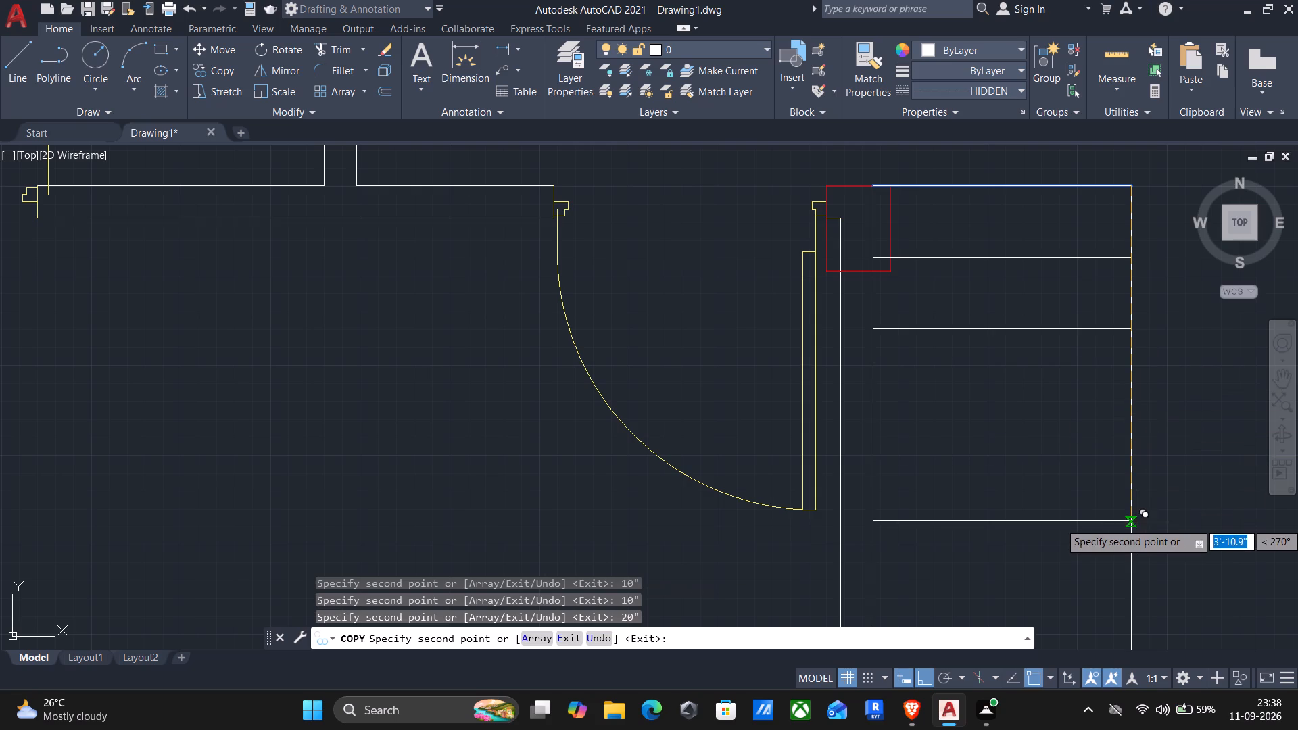
text(30")
key(Return)
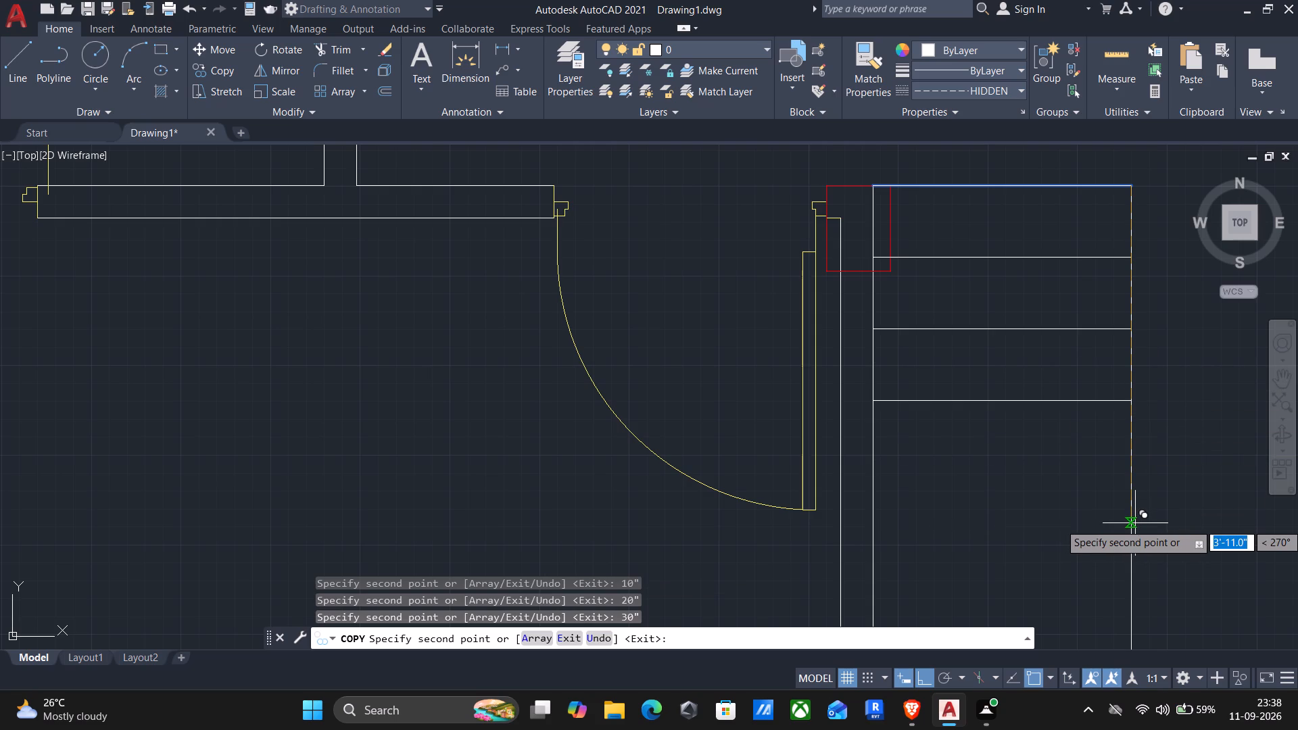
Place more copies of the north edge line at 4, 40 and 50 inches south of the original.
text(4")
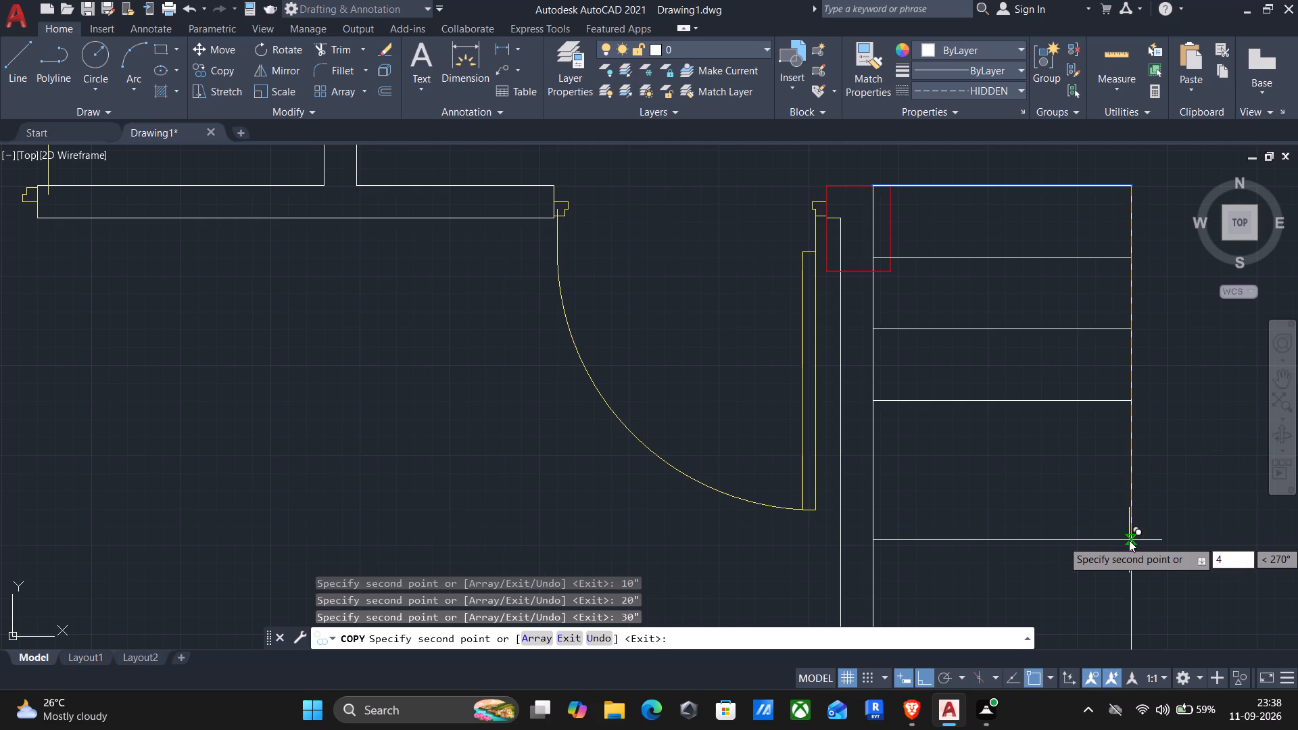
key(Return)
middle_drag(1075, 485, 1047, 513)
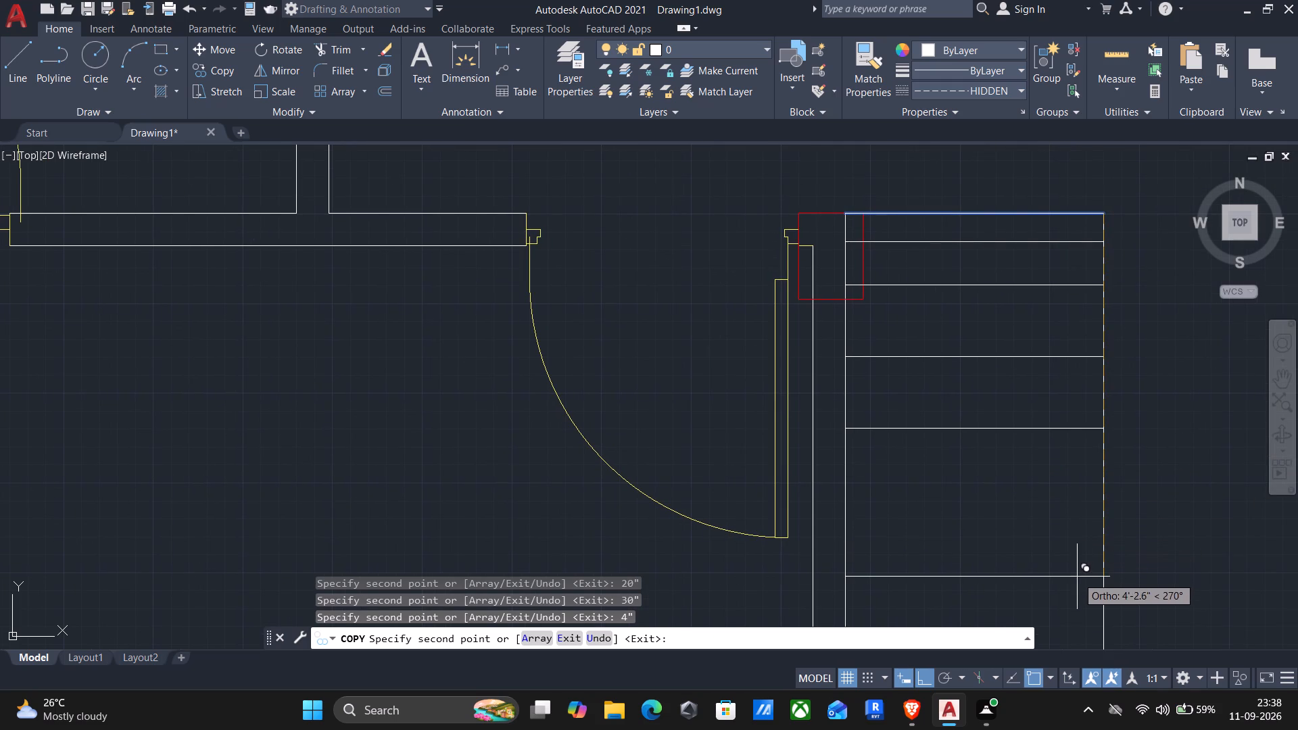
text(40")
key(Return)
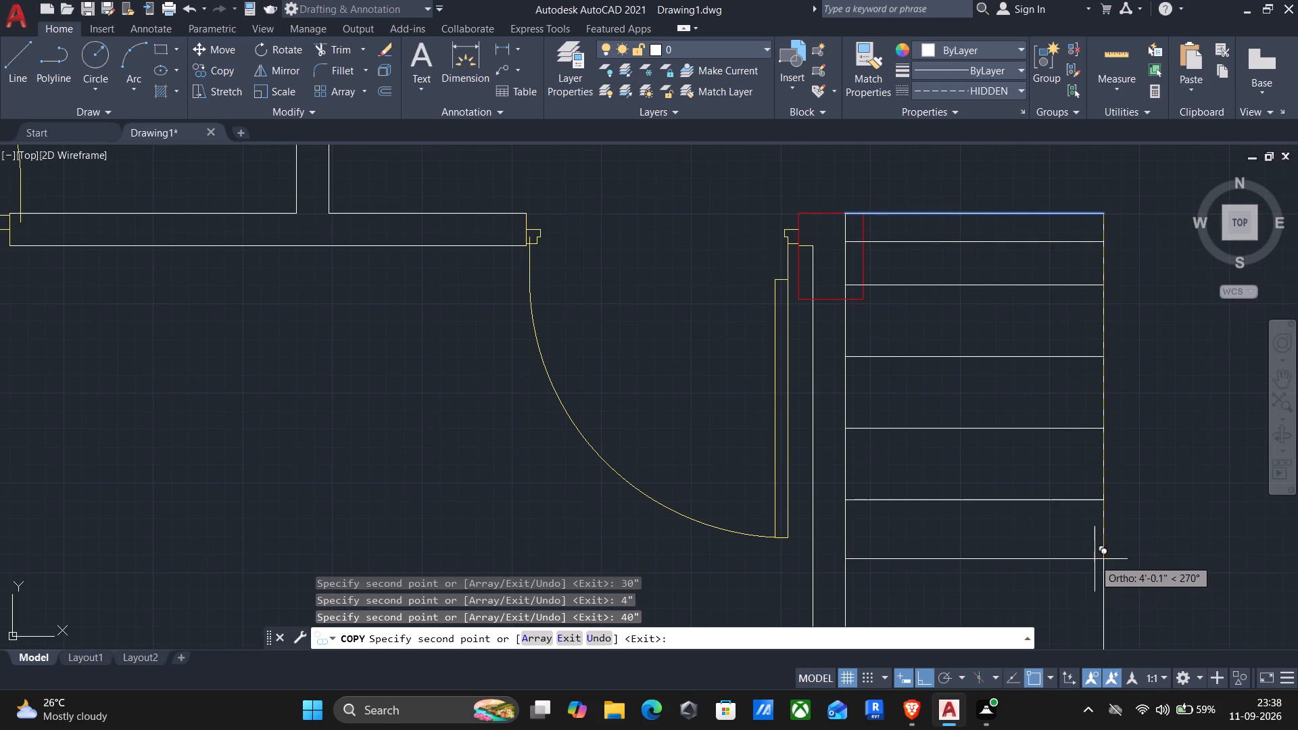
middle_drag(1095, 555, 1109, 210)
scroll(1064, 455, down, 2)
text(50")
key(Return)
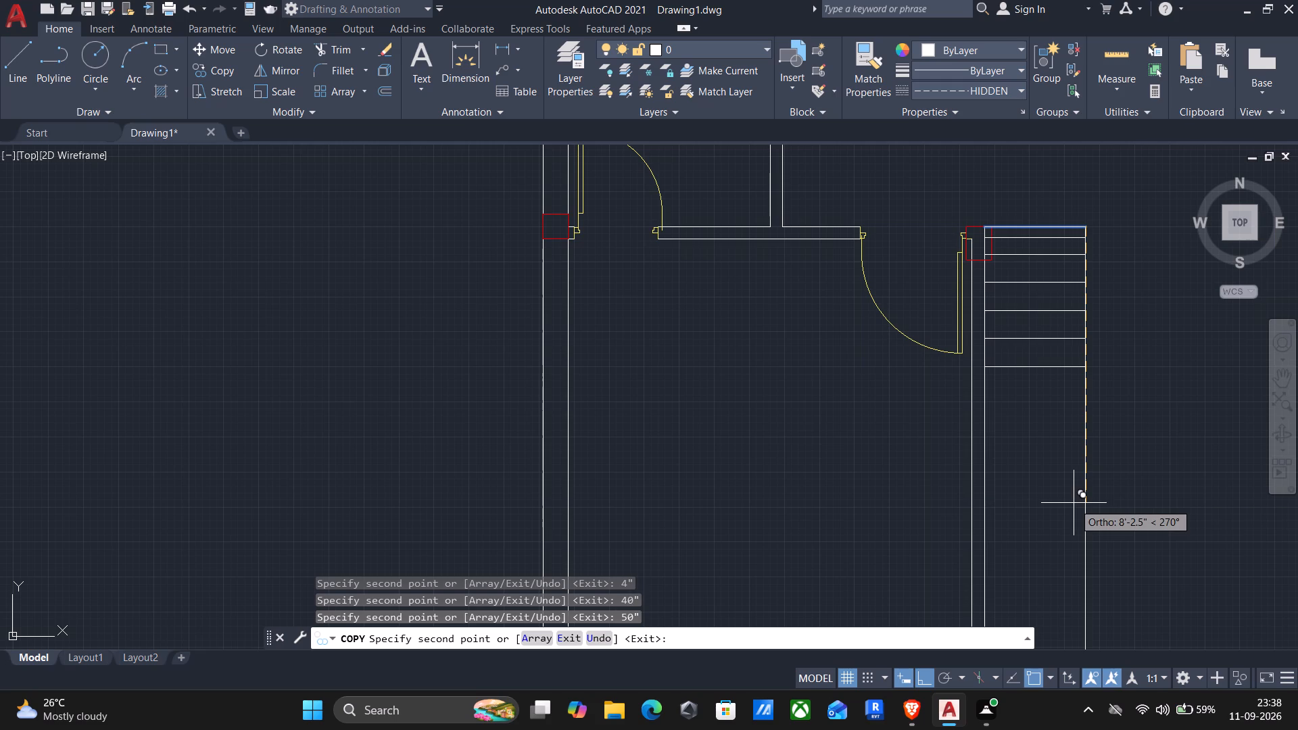
Continue the tread lines down the west strip with copies at 60, 70, 80, 90 and 100 inches.
key(6)
text(0")
key(Return)
text(70")
key(Return)
text(80")
key(Return)
text(90")
key(Return)
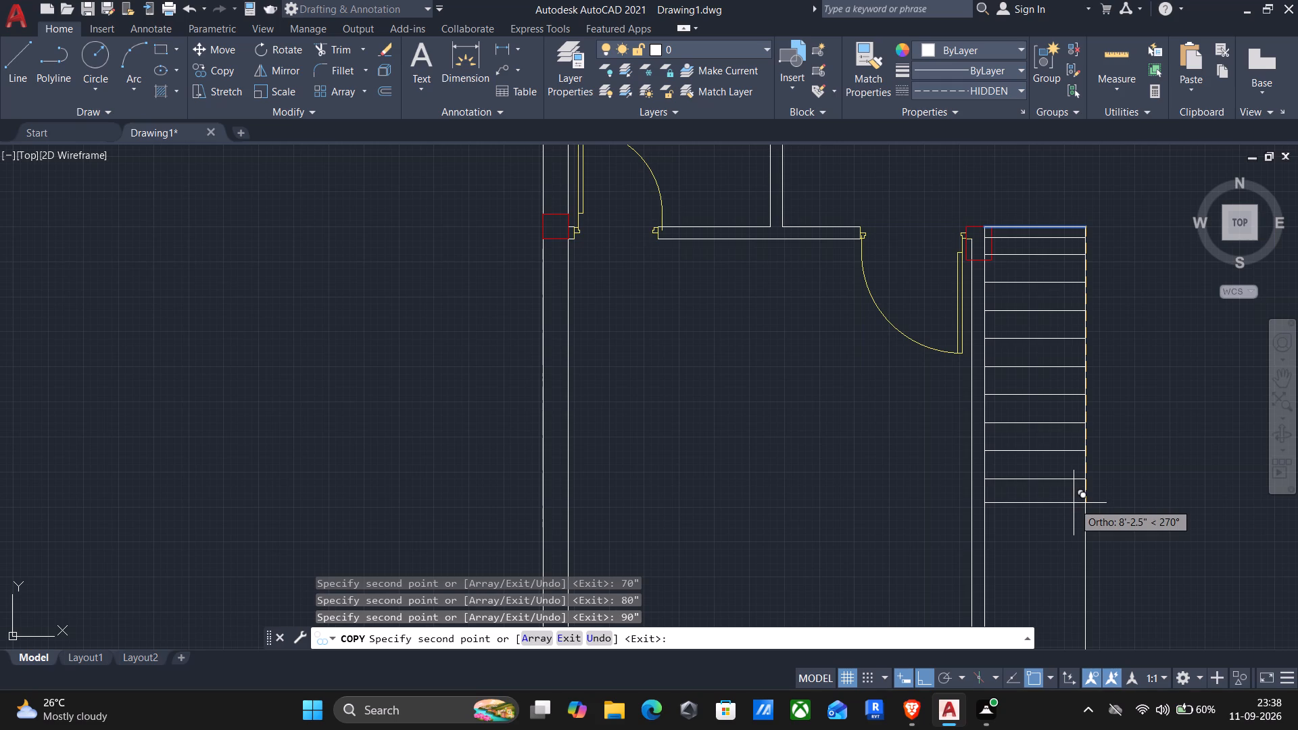
text(100)
key(shift+quotedbl)
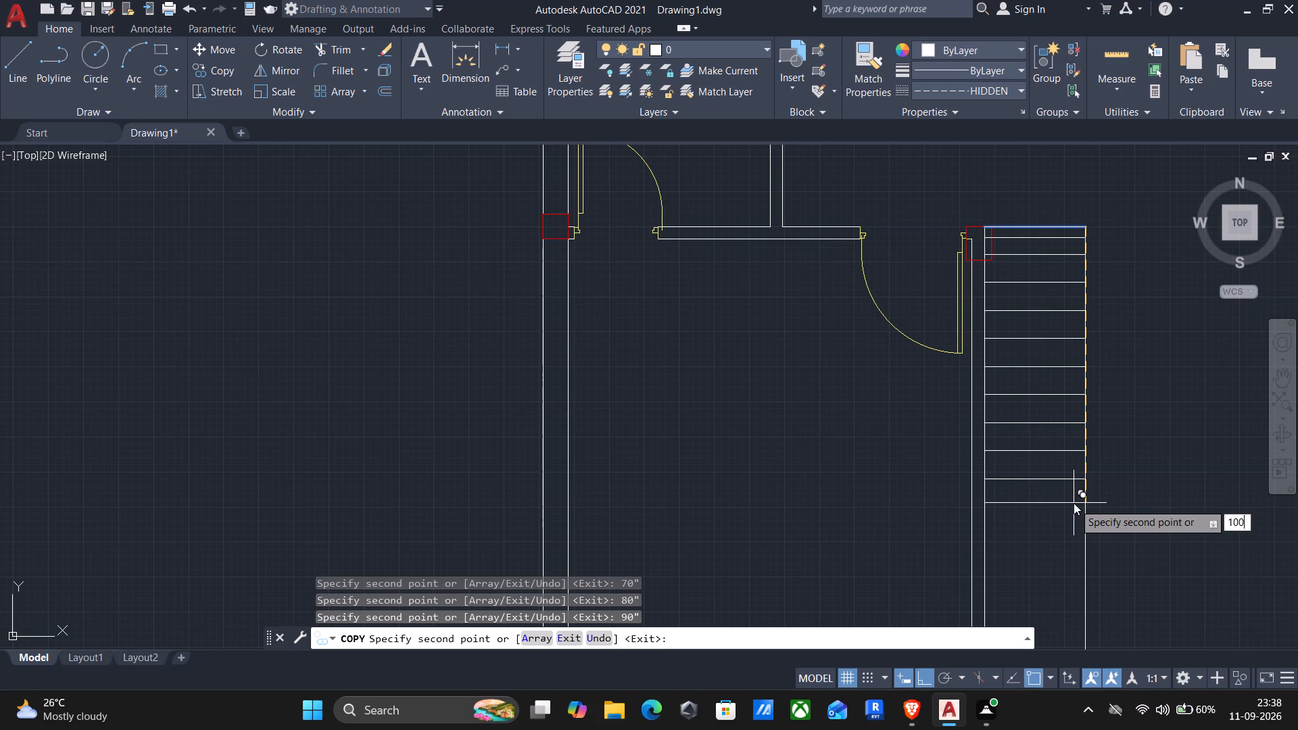
key(Return)
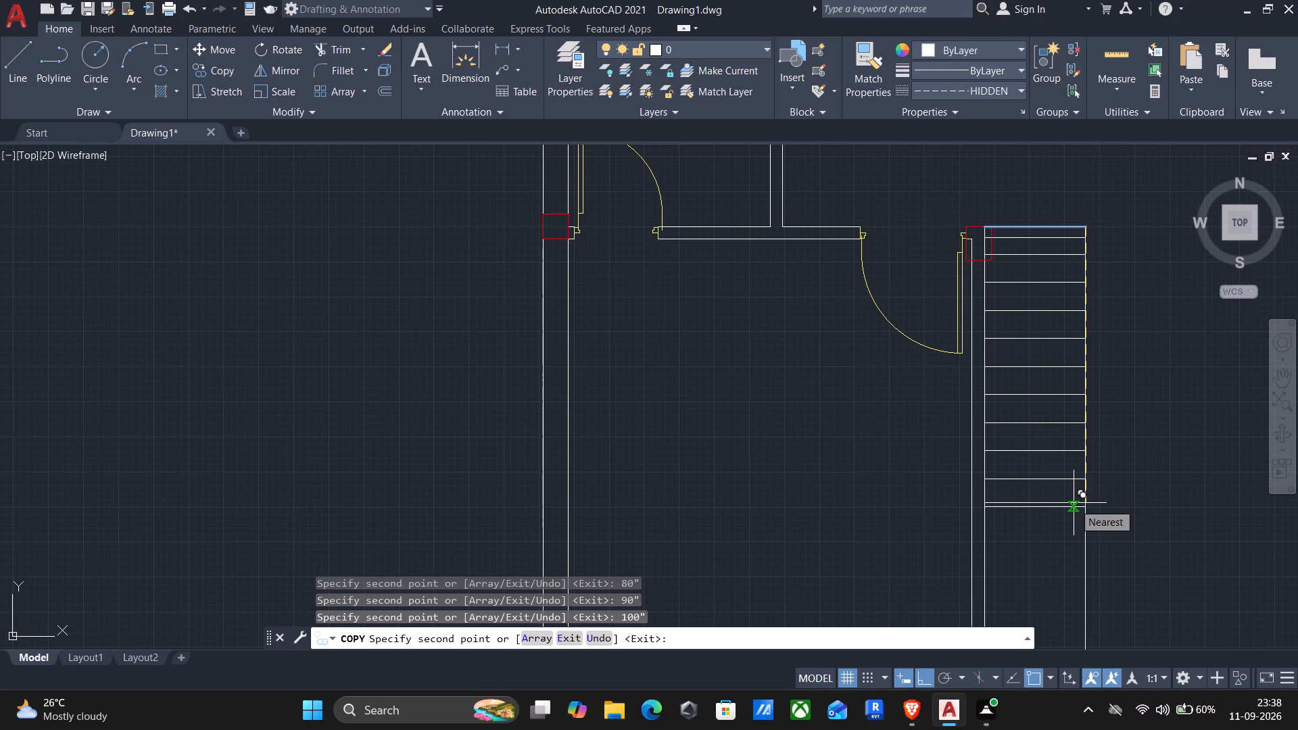
Add tread line copies 110 and 120 inches south of the strip's north edge.
scroll(1074, 503, down, 1)
middle_click(1038, 500)
middle_click(1032, 497)
middle_click(1032, 497)
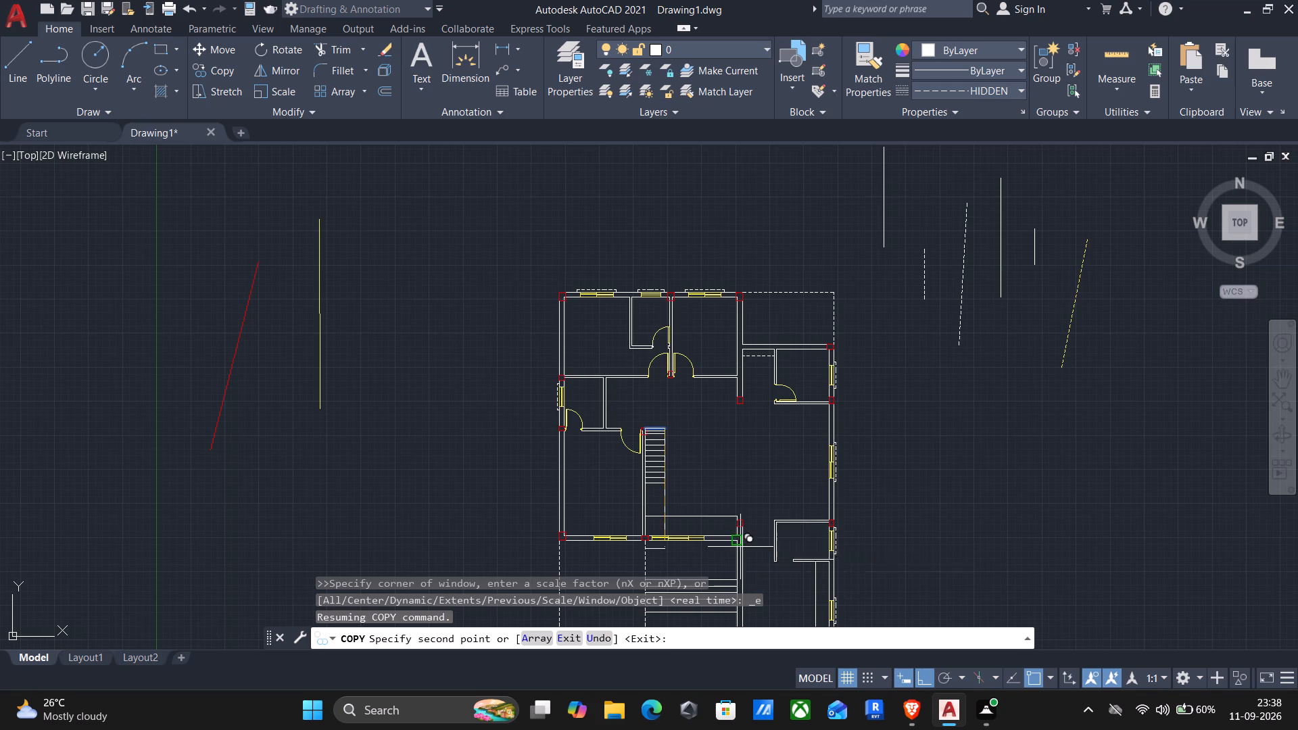
scroll(692, 506, up, 2)
middle_drag(608, 534, 688, 383)
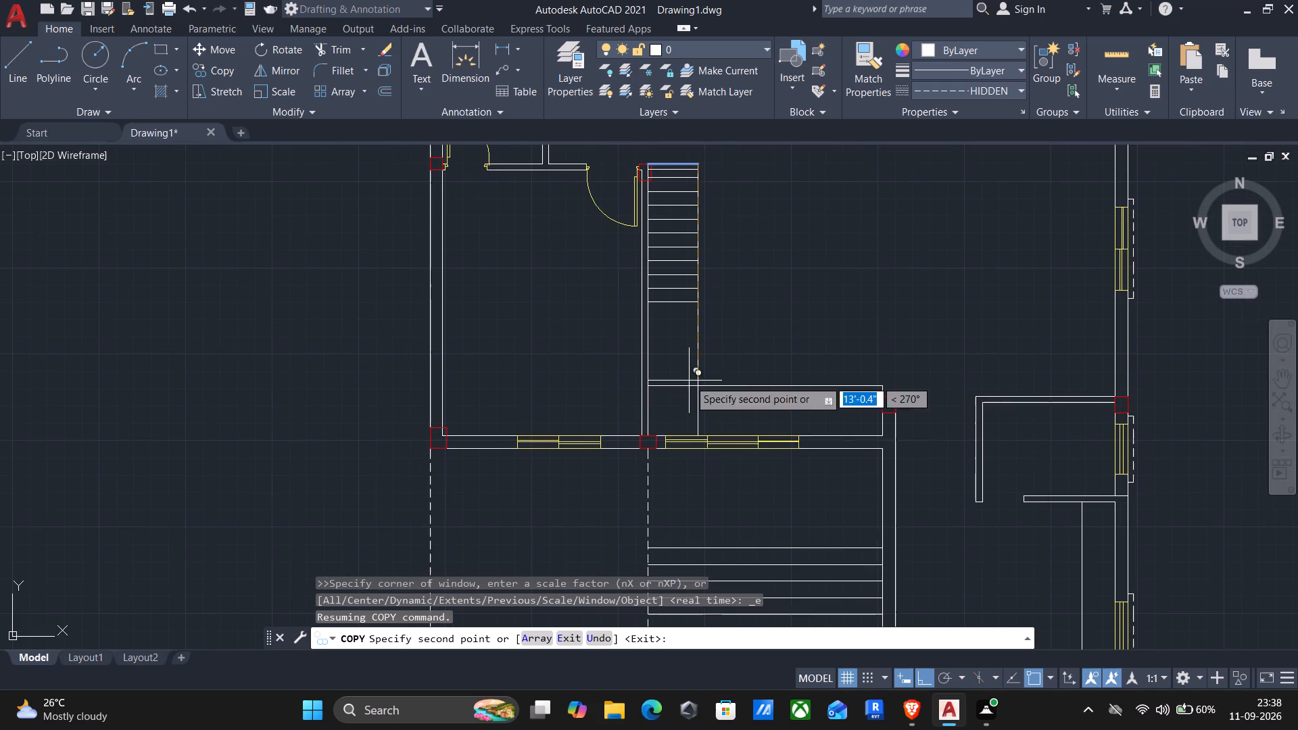
scroll(725, 400, up, 1)
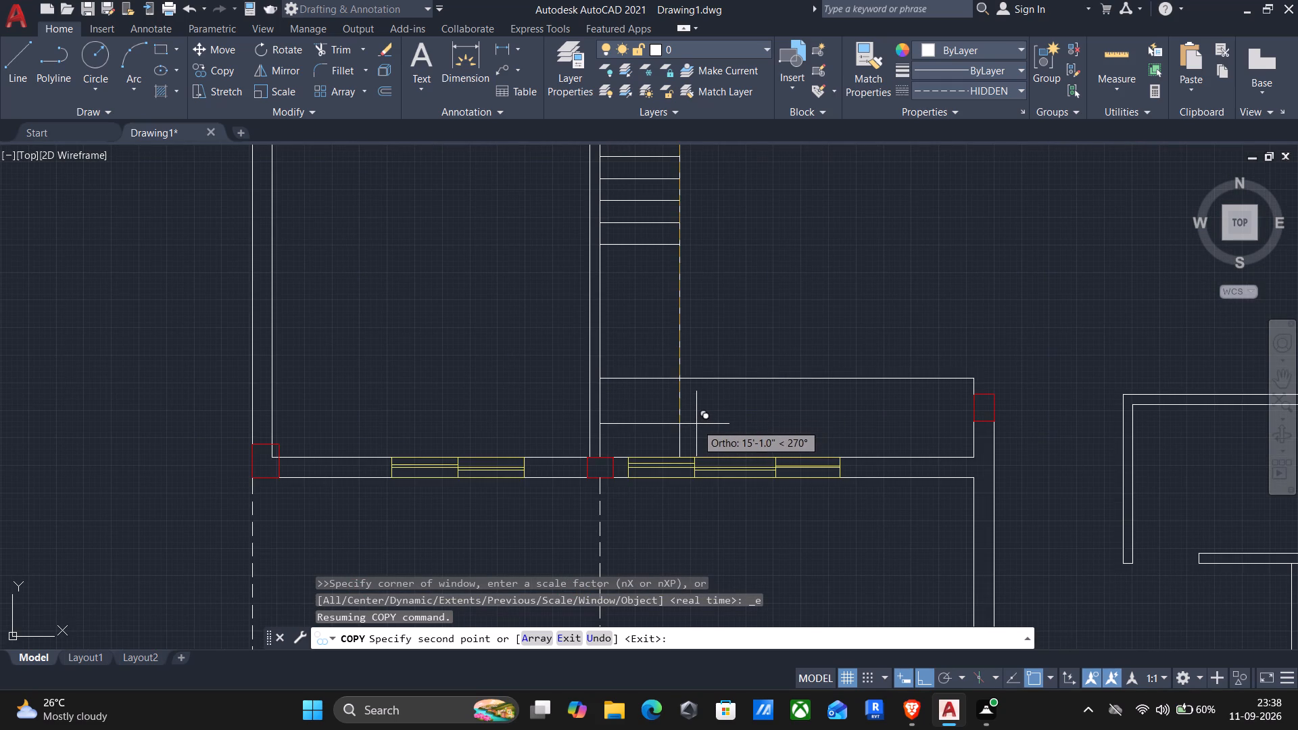
text(110")
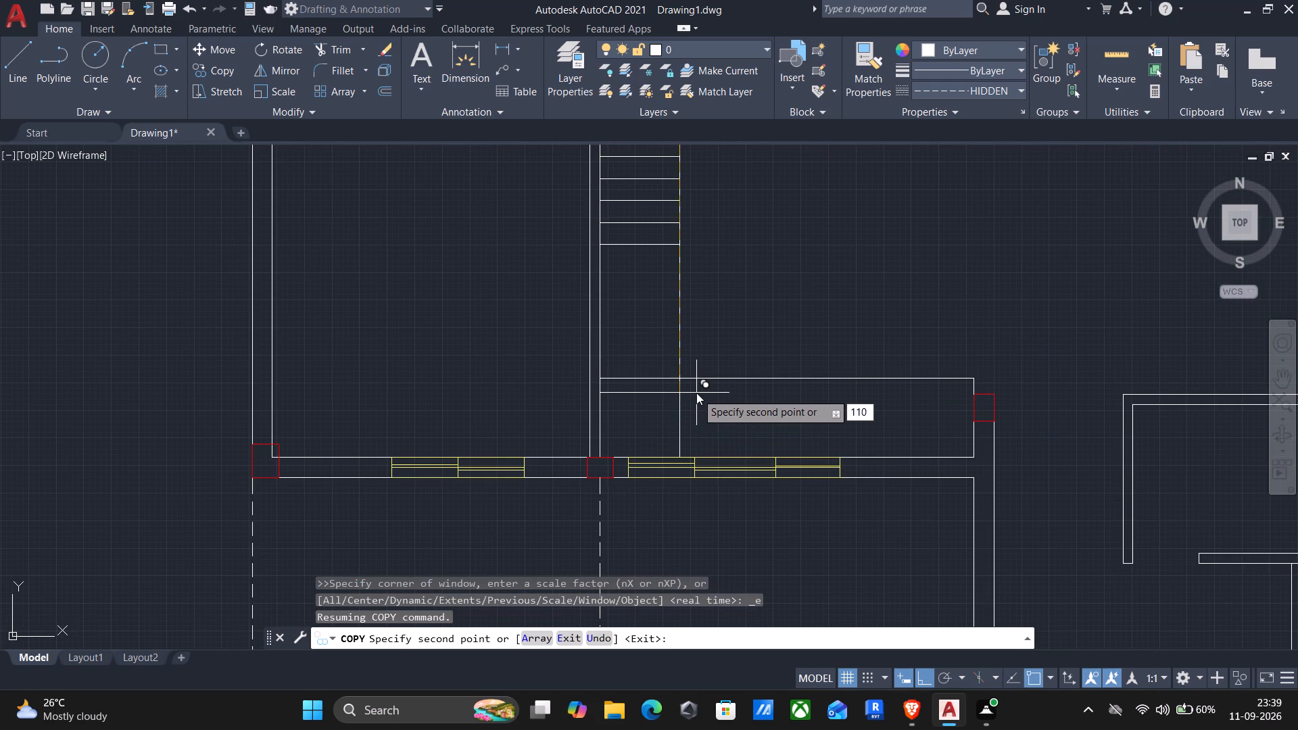
key(Return)
text(120")
key(Return)
Add the last tread line copies at 130, 140 and 150 inches and finish copying.
text(12)
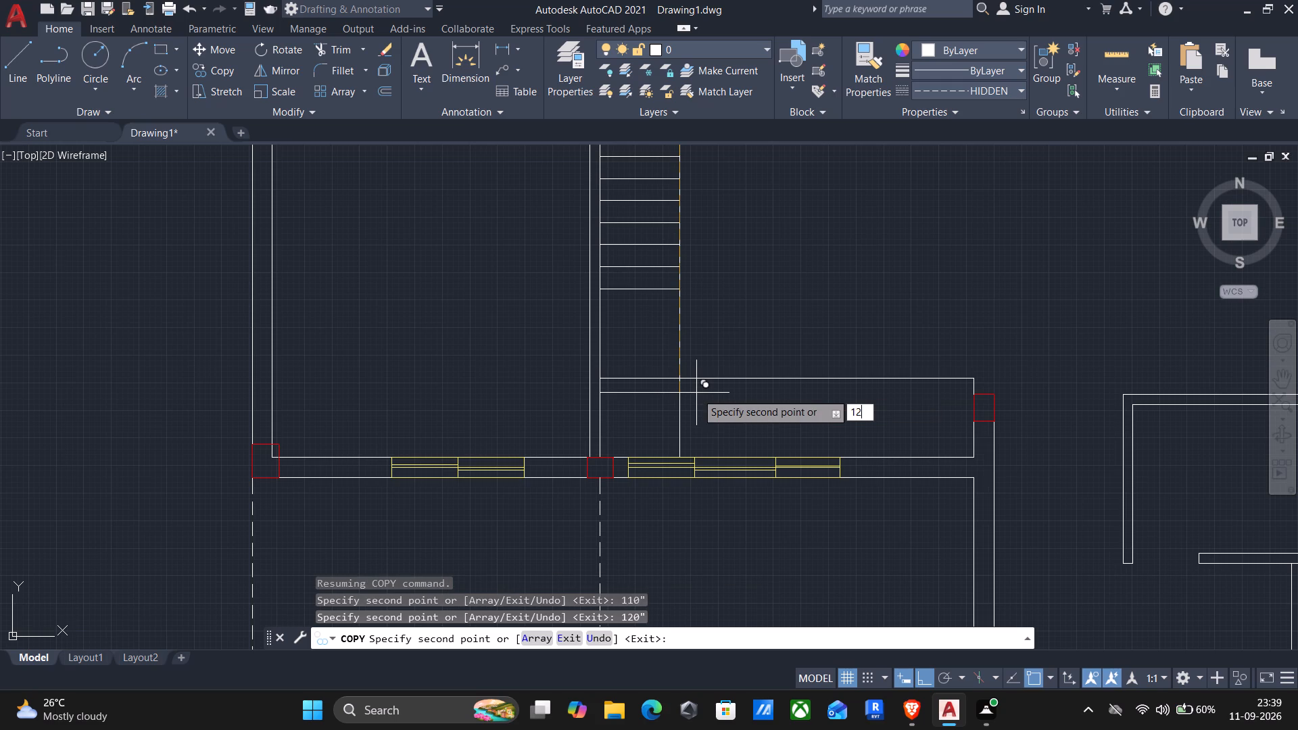
key(BackSpace)
text(30)
key(shift+quotedbl)
key(Return)
text(140")
key(Return)
text(150")
key(Return)
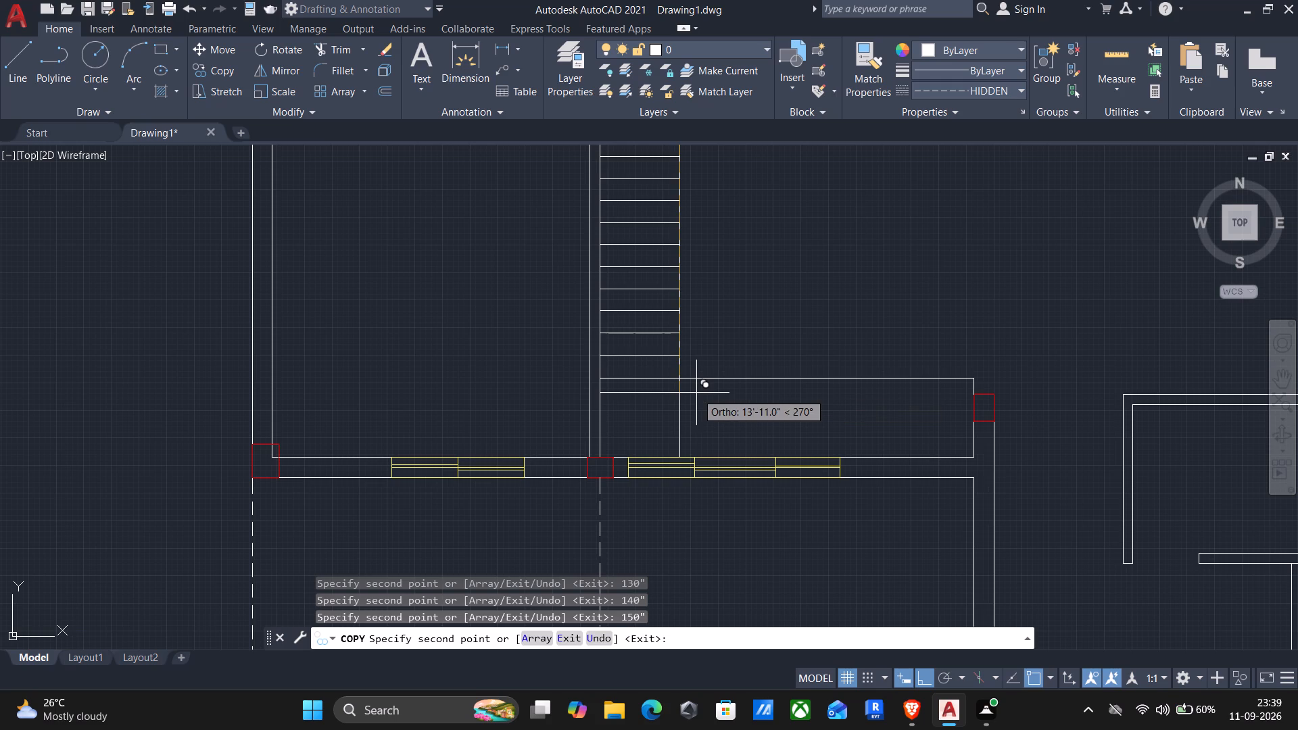
key(Escape)
Draw a vertical line from the crossing of the west and south offset lines down to the south wall.
middle_drag(502, 356, 497, 359)
scroll(502, 356, up, 1)
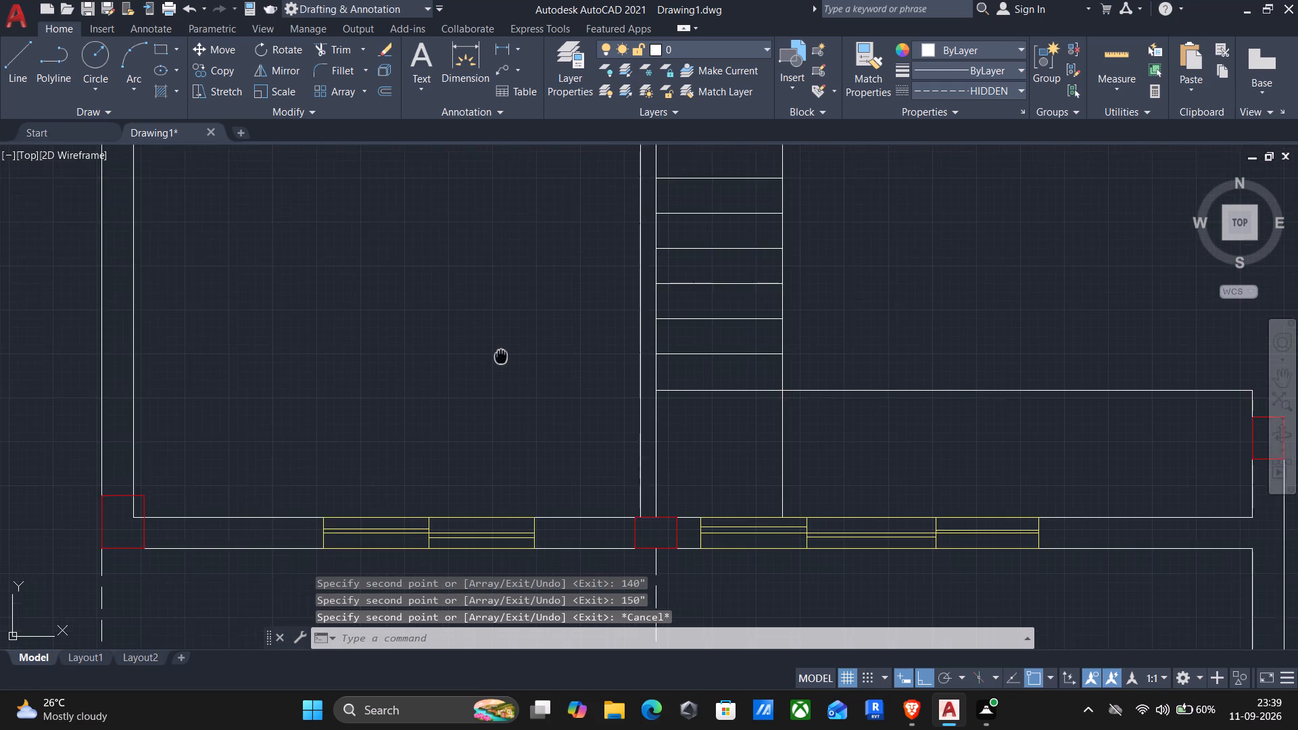
middle_drag(497, 359, 487, 369)
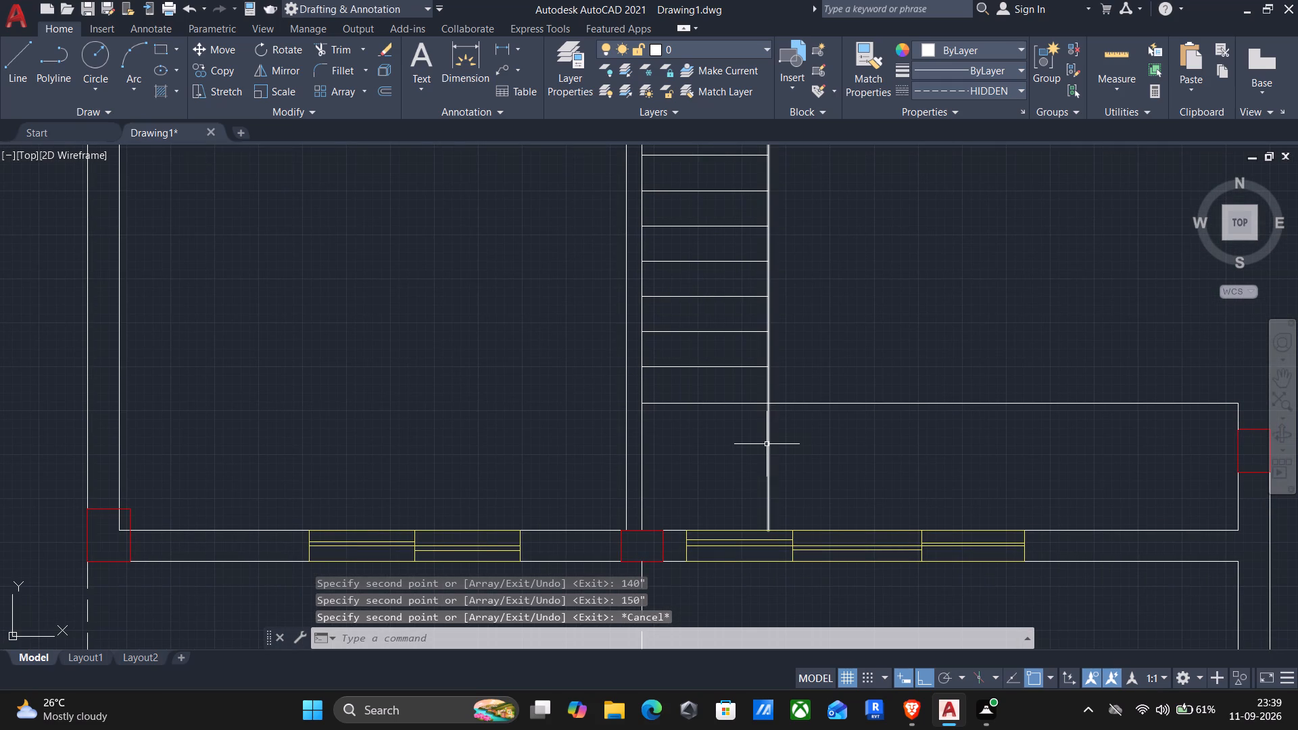
key(l)
key(Return)
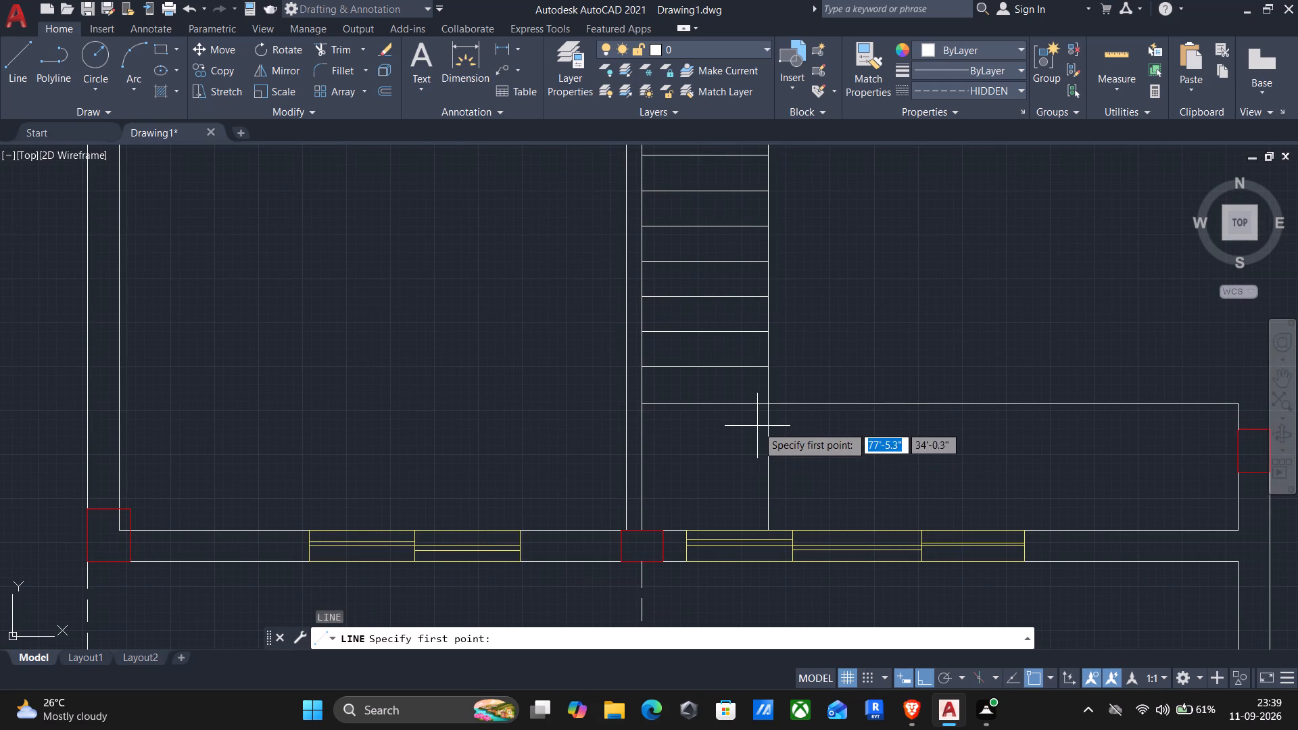
click(769, 404)
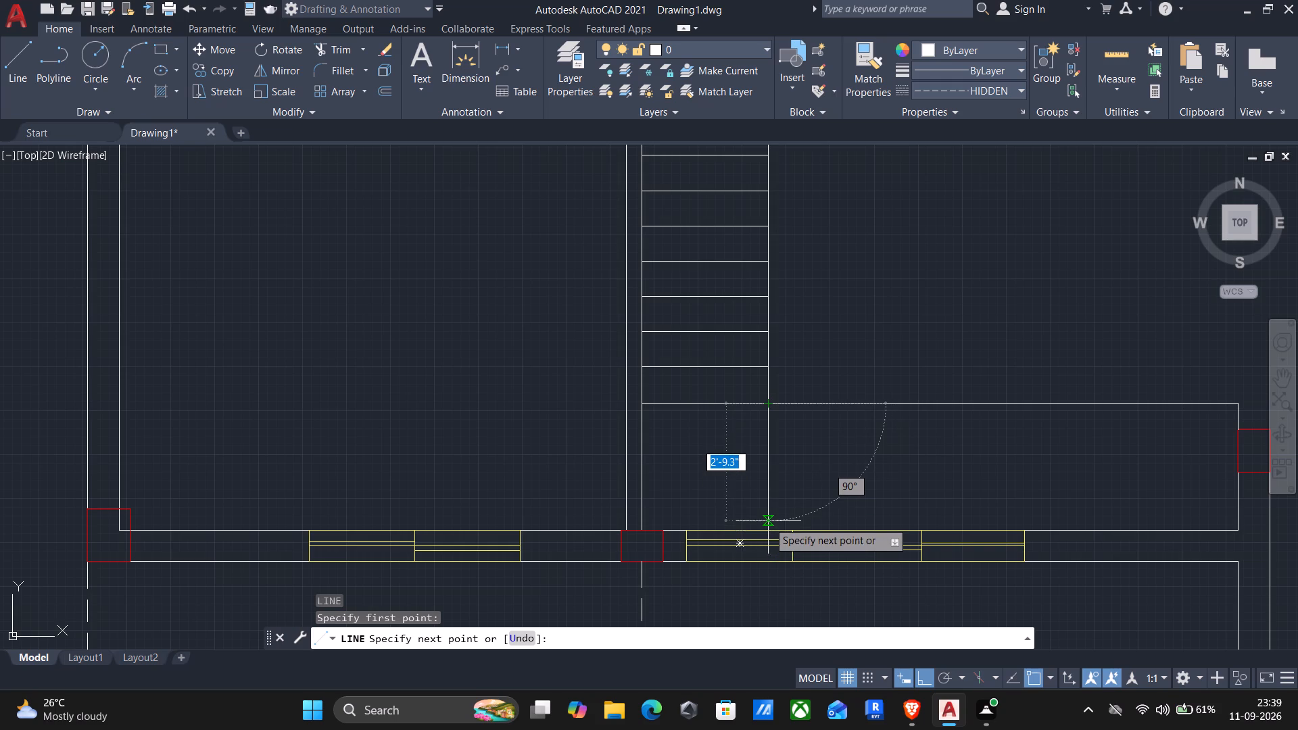
click(768, 526)
key(Return)
Offset the vertical line across the south strip 10 inches east as the first tread line.
key(o)
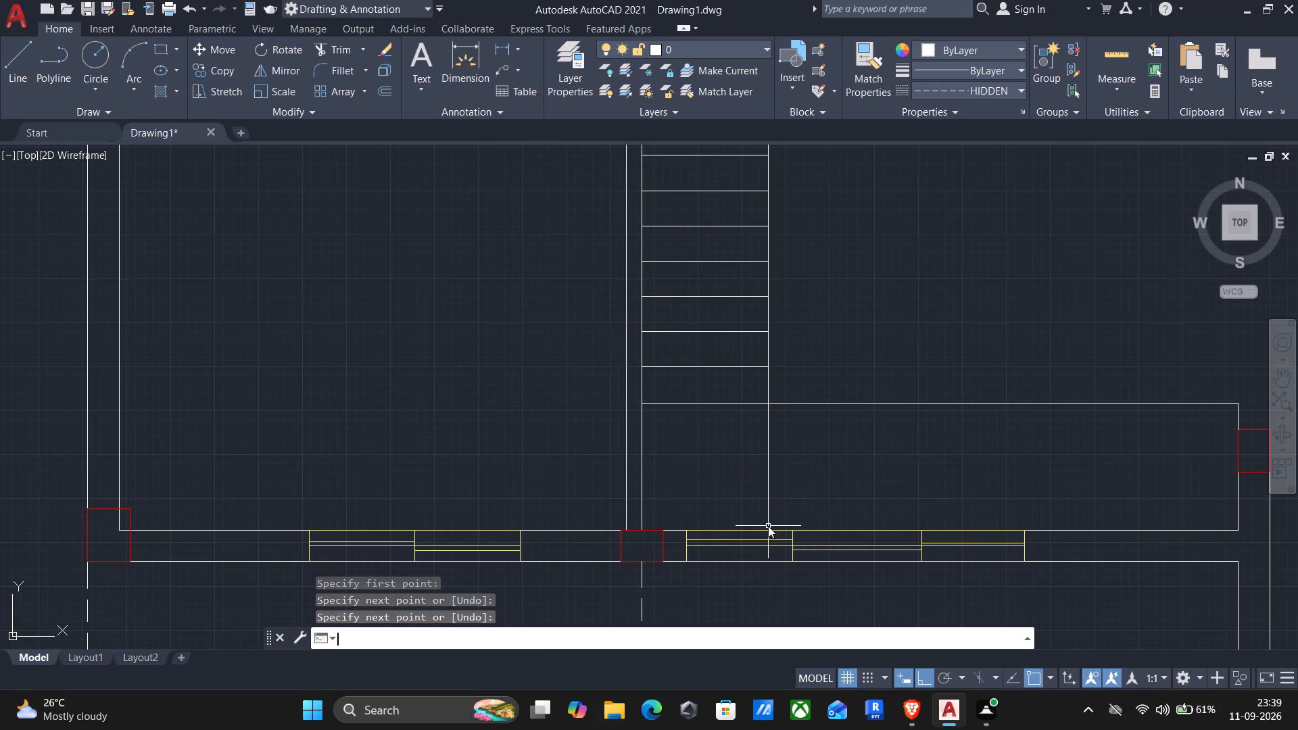
key(Return)
click(772, 499)
click(795, 485)
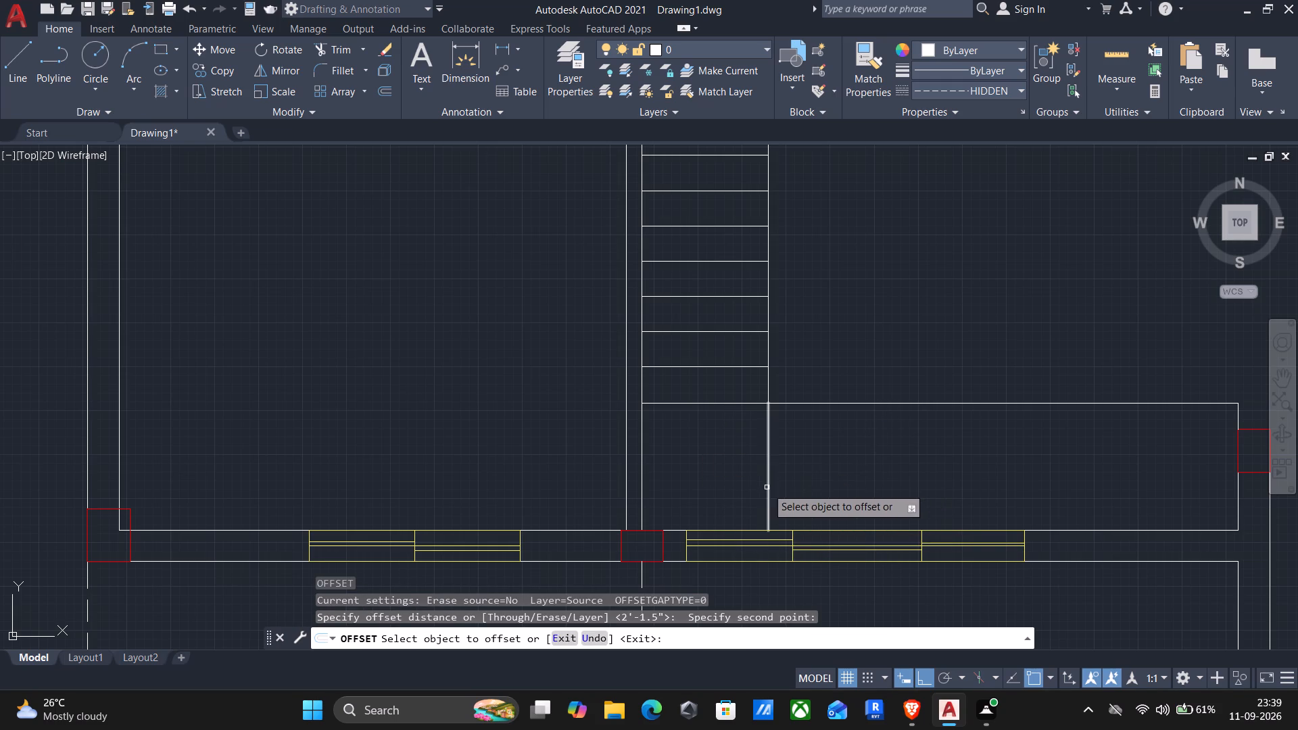
drag(767, 487, 771, 481)
key(1)
text(0")
key(Return)
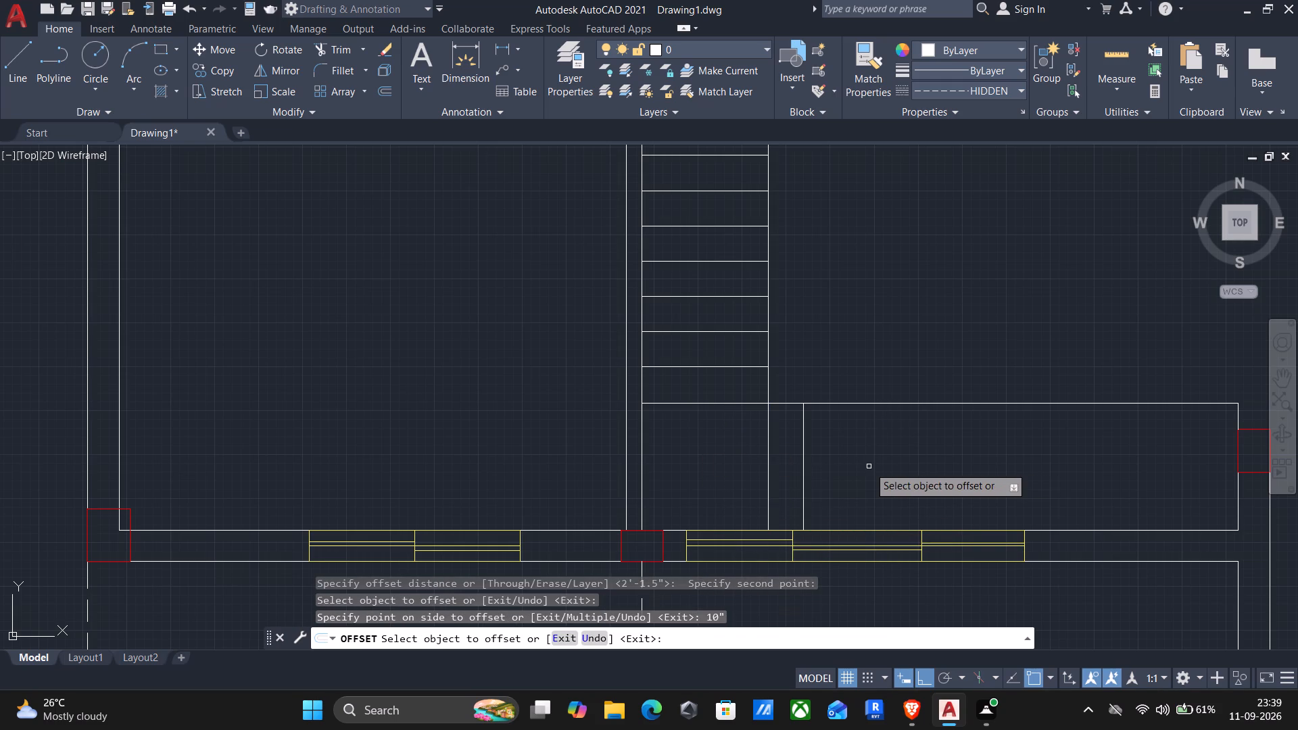
Offset each newest tread line in the south strip 10 inches east, adding two more treads.
click(804, 477)
key(1)
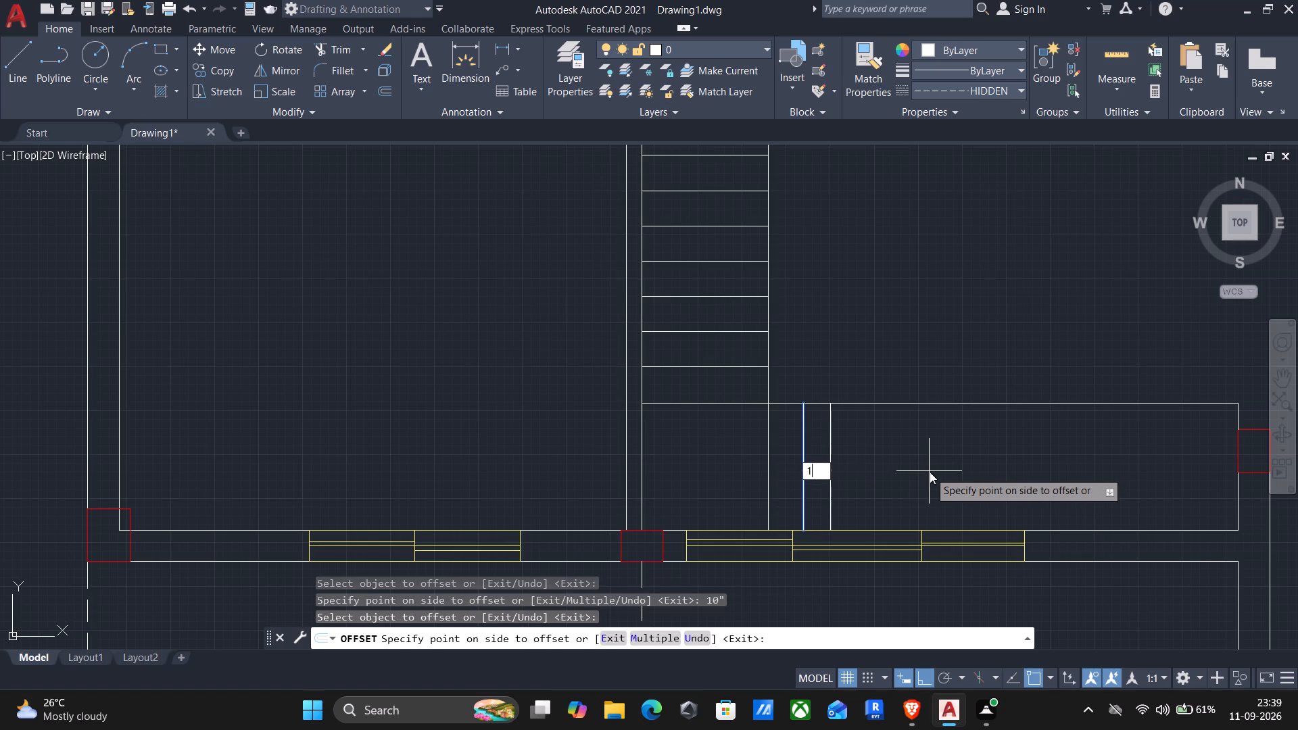
text(0")
key(Return)
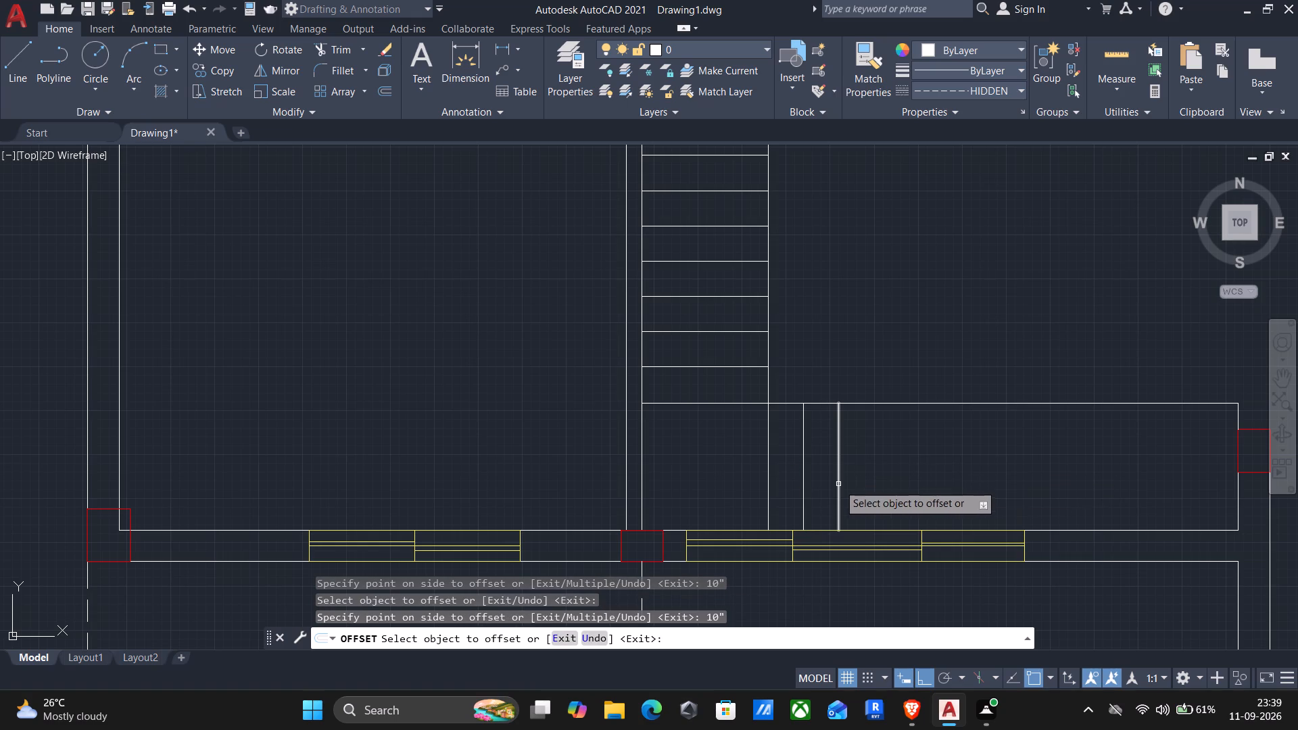
click(836, 483)
key(1)
text(0")
key(Return)
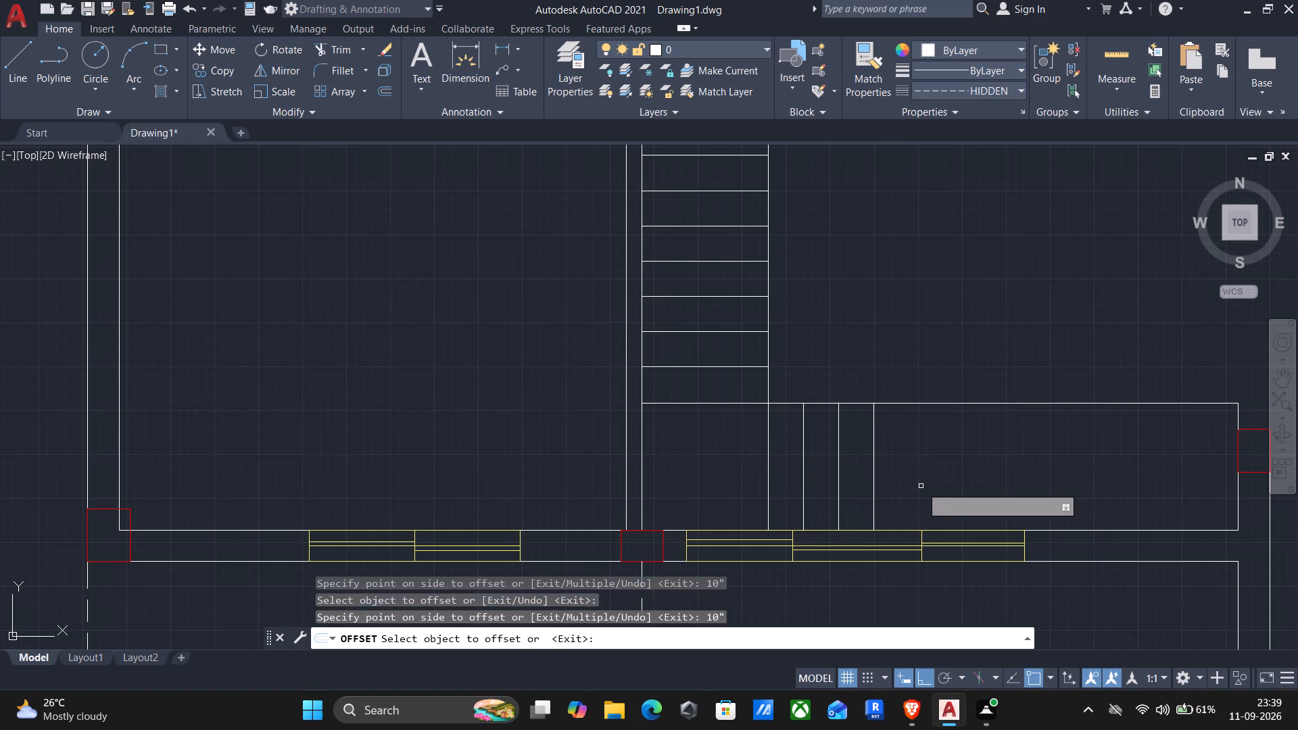
Offset the easternmost tread line in the south strip 10 inches east and finish offsetting.
click(872, 479)
key(1)
key(0)
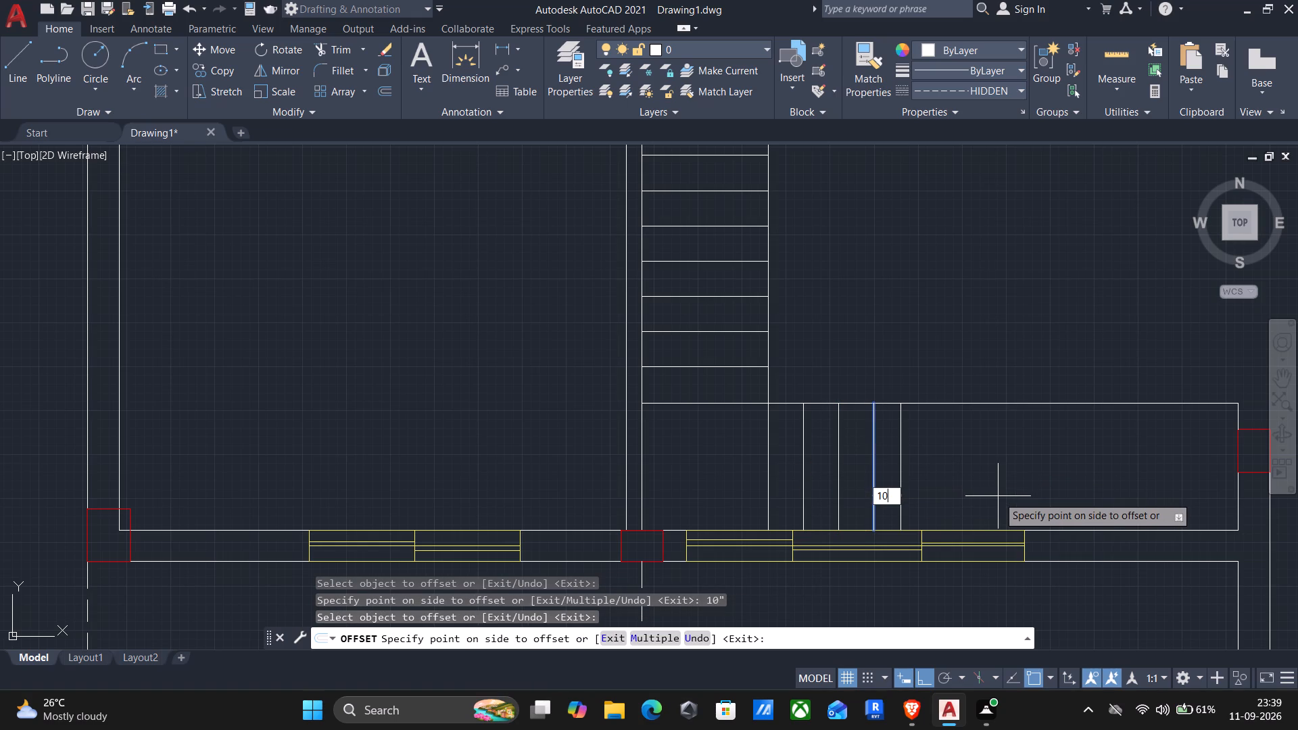
key(shift+quotedbl)
key(Return)
scroll(1005, 492, down, 1)
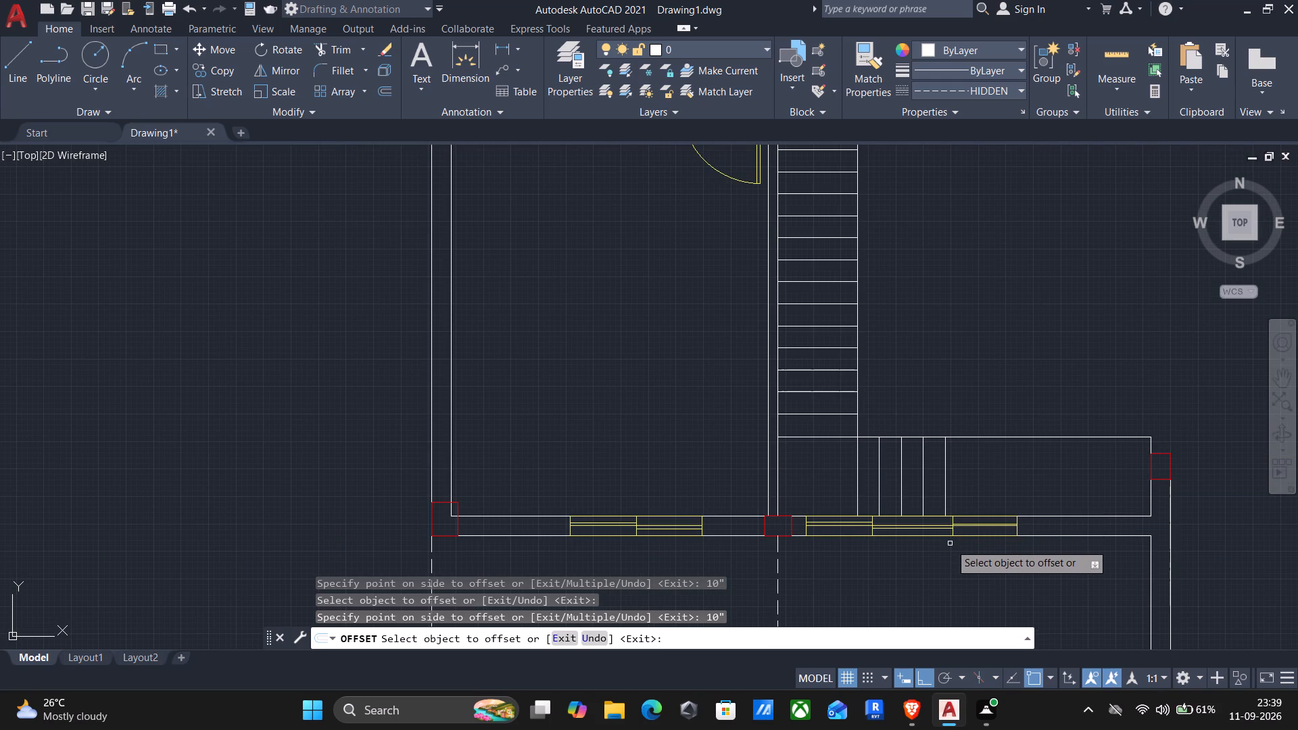
key(Escape)
Set the current object colour to Blue and draw a short vertical sample line outside the house, west of the west wall.
middle_drag(960, 389, 852, 475)
click(992, 47)
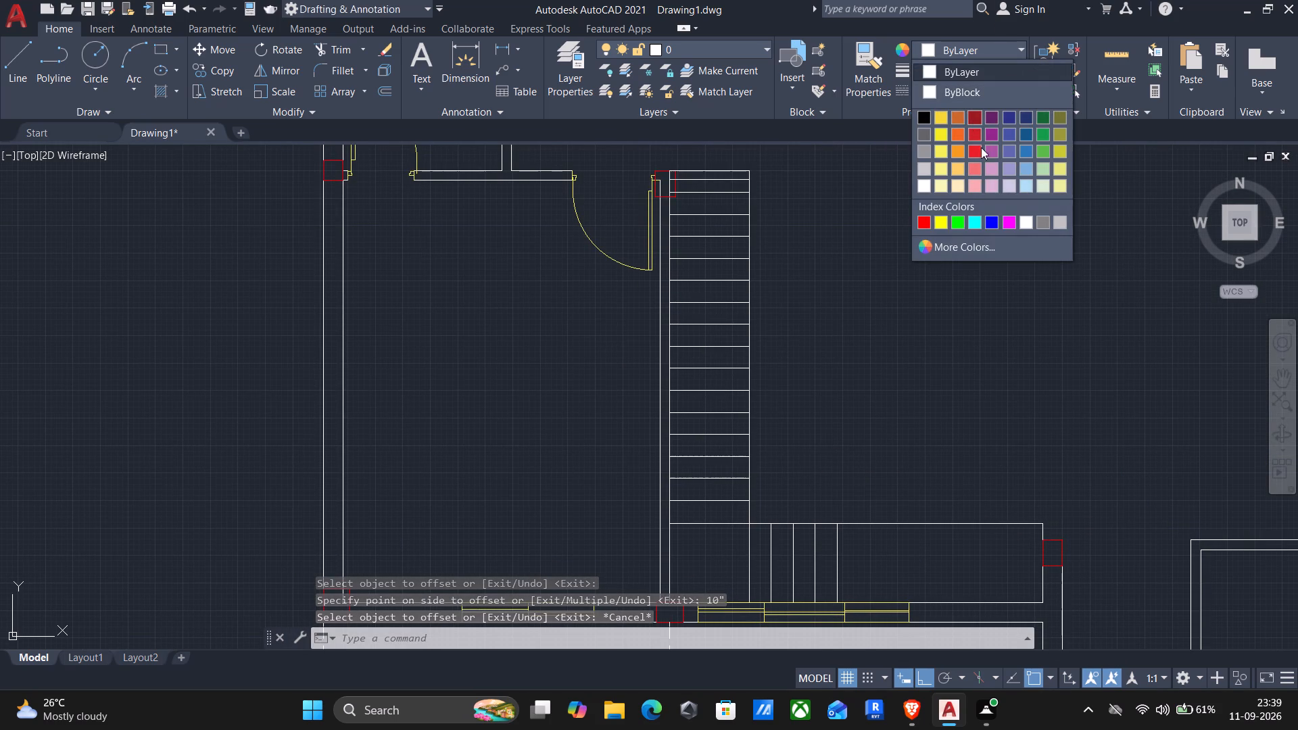
click(987, 220)
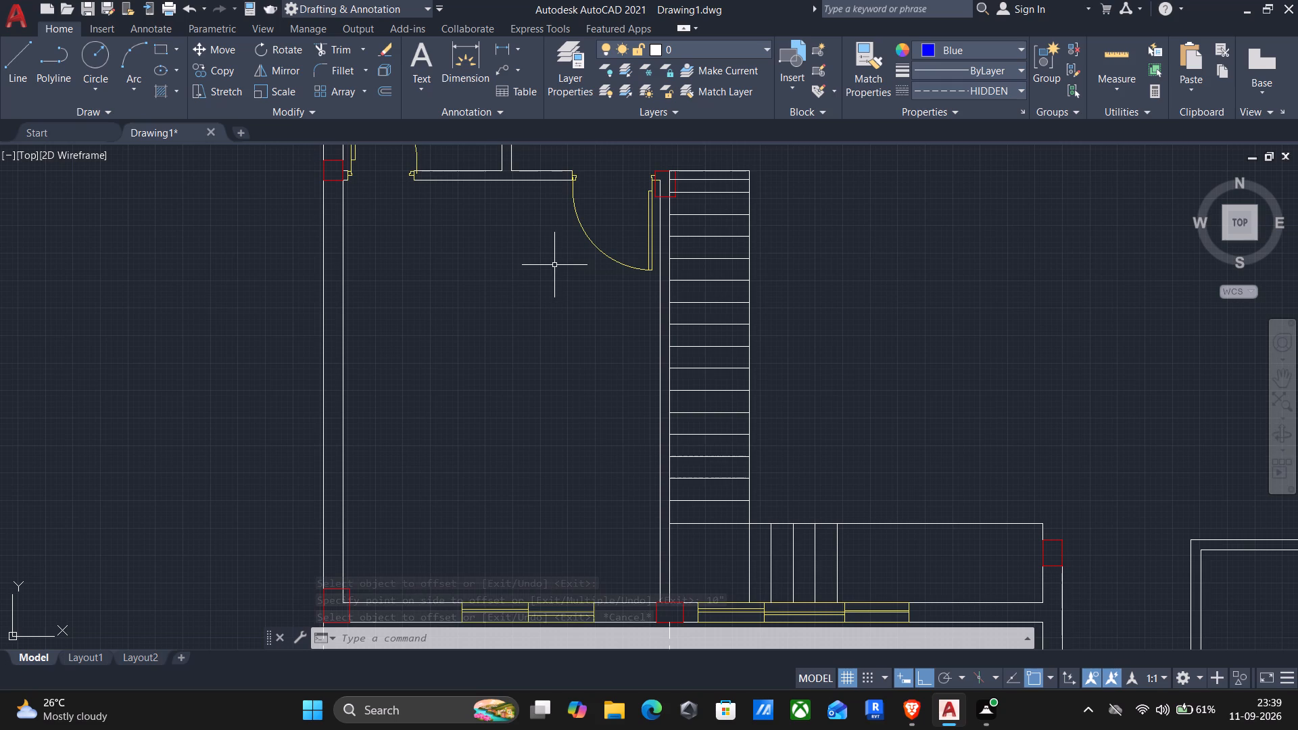
key(l)
key(Return)
click(237, 253)
click(216, 396)
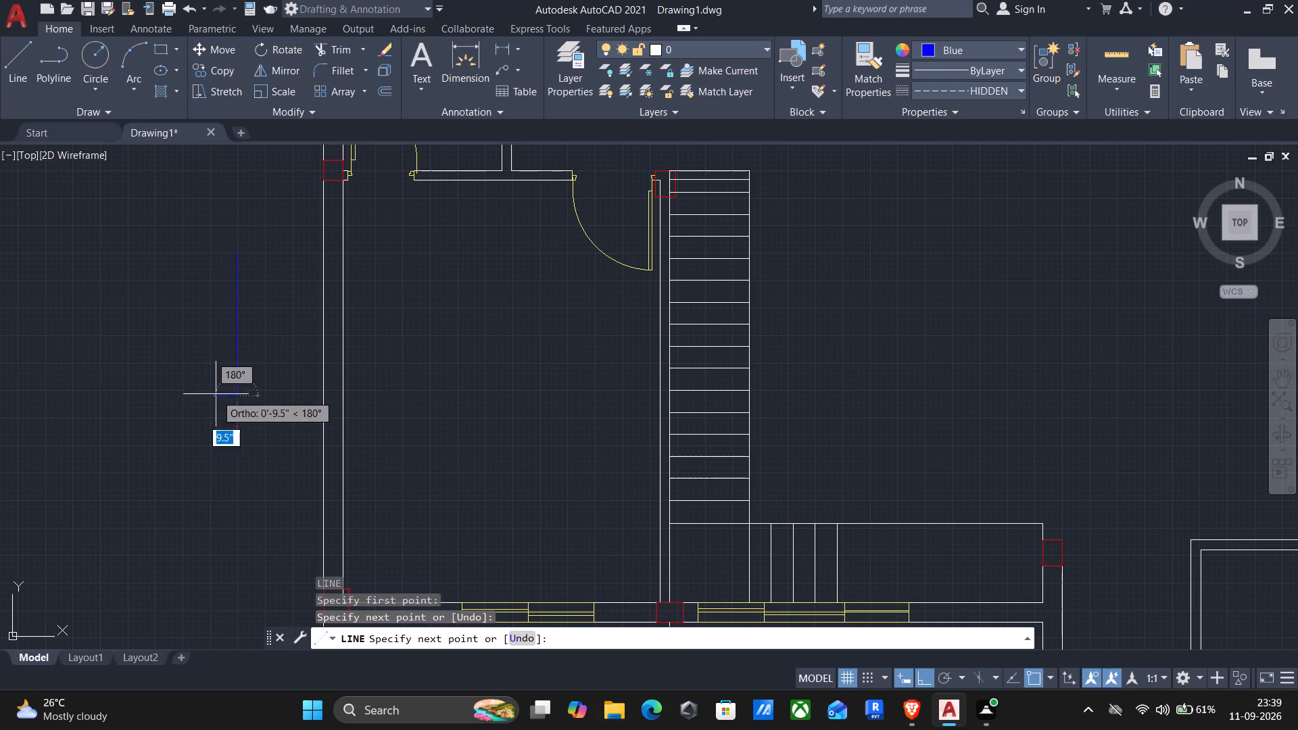
key(Return)
Match the blue sample line's properties onto all tread and edge lines of the L-shaped staircase.
text(match)
key(Return)
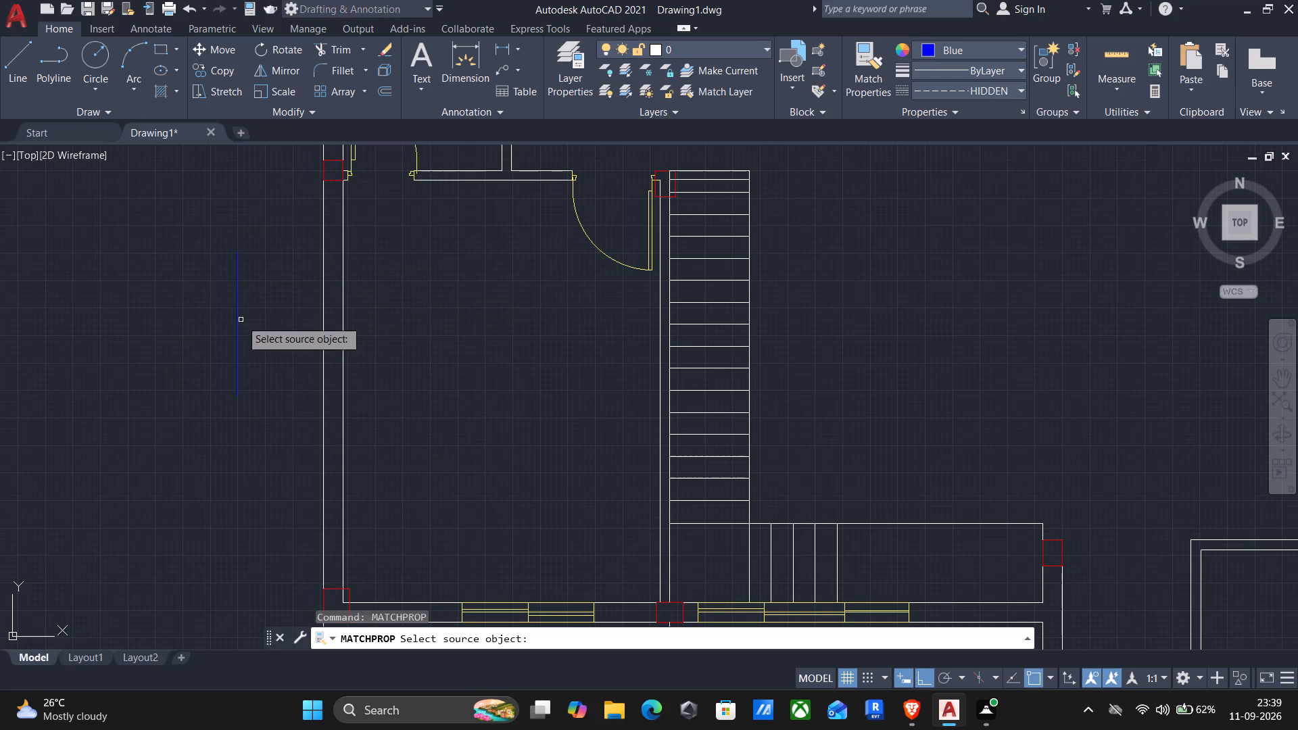
click(235, 326)
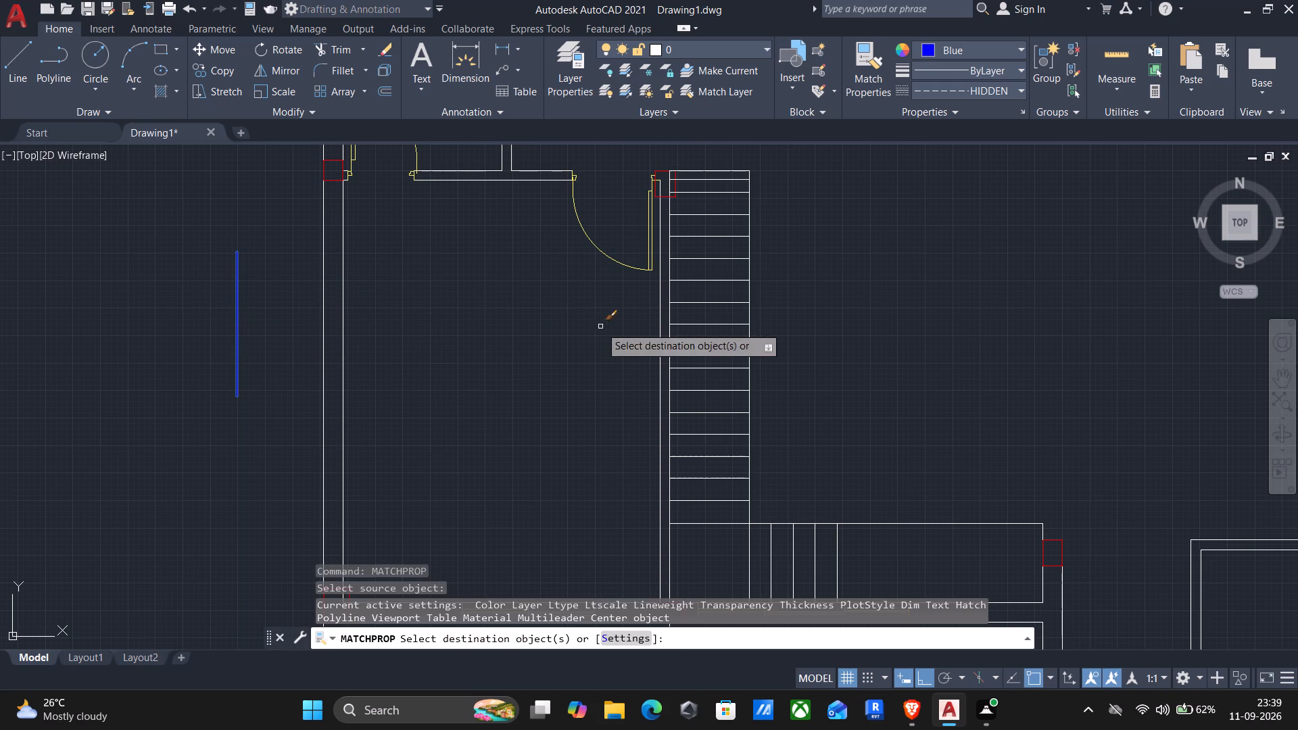
drag(811, 378, 806, 364)
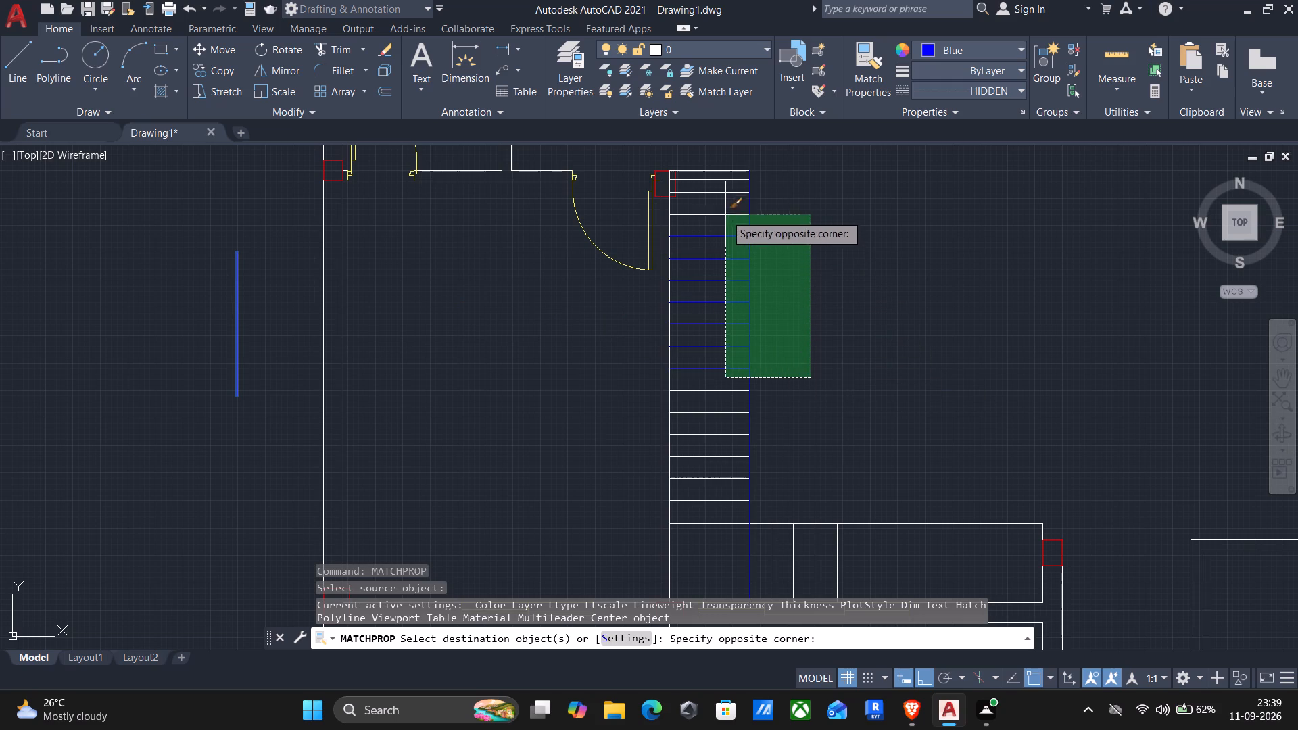
click(721, 162)
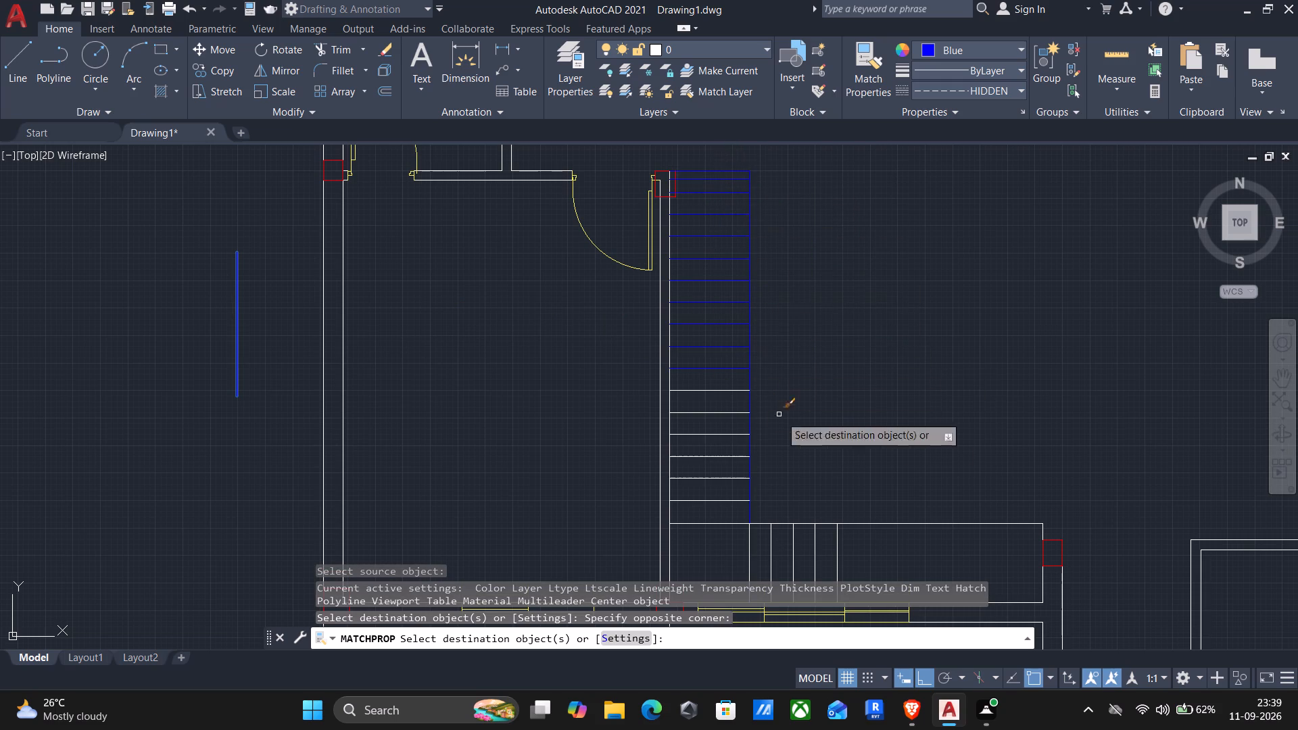
click(1069, 527)
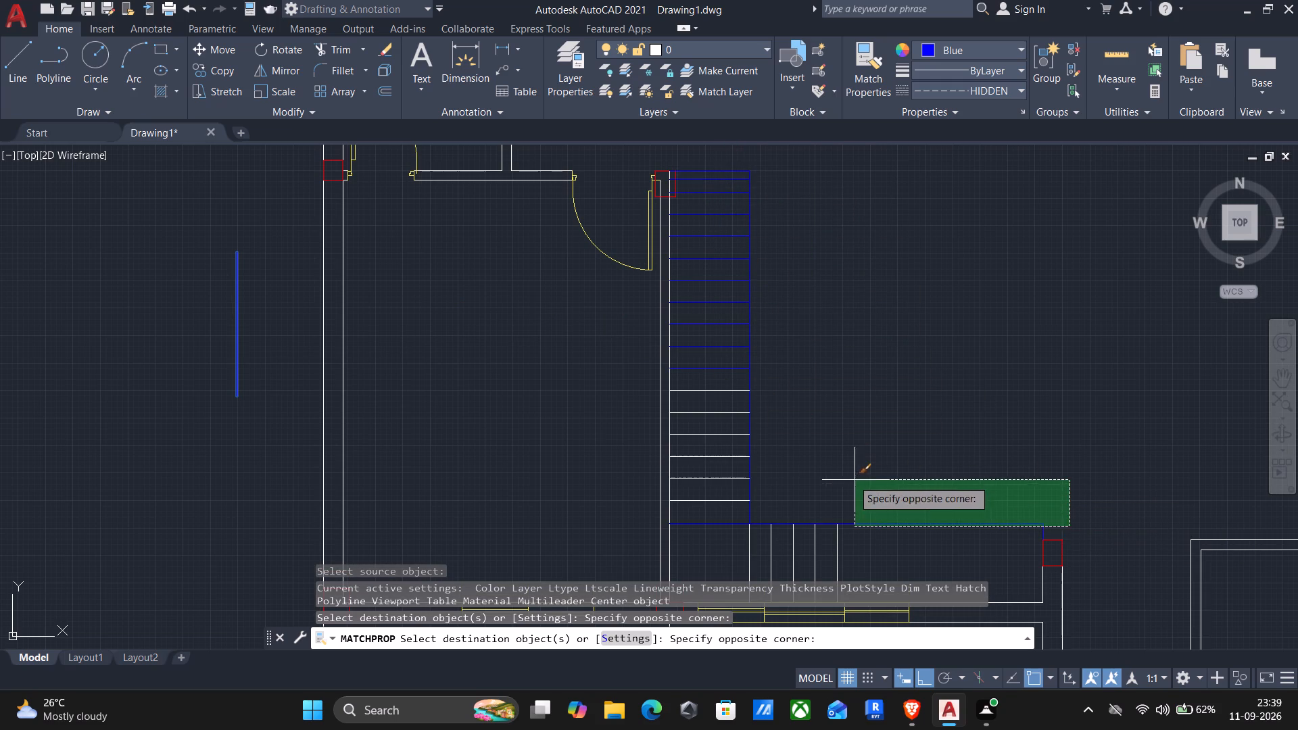
click(694, 369)
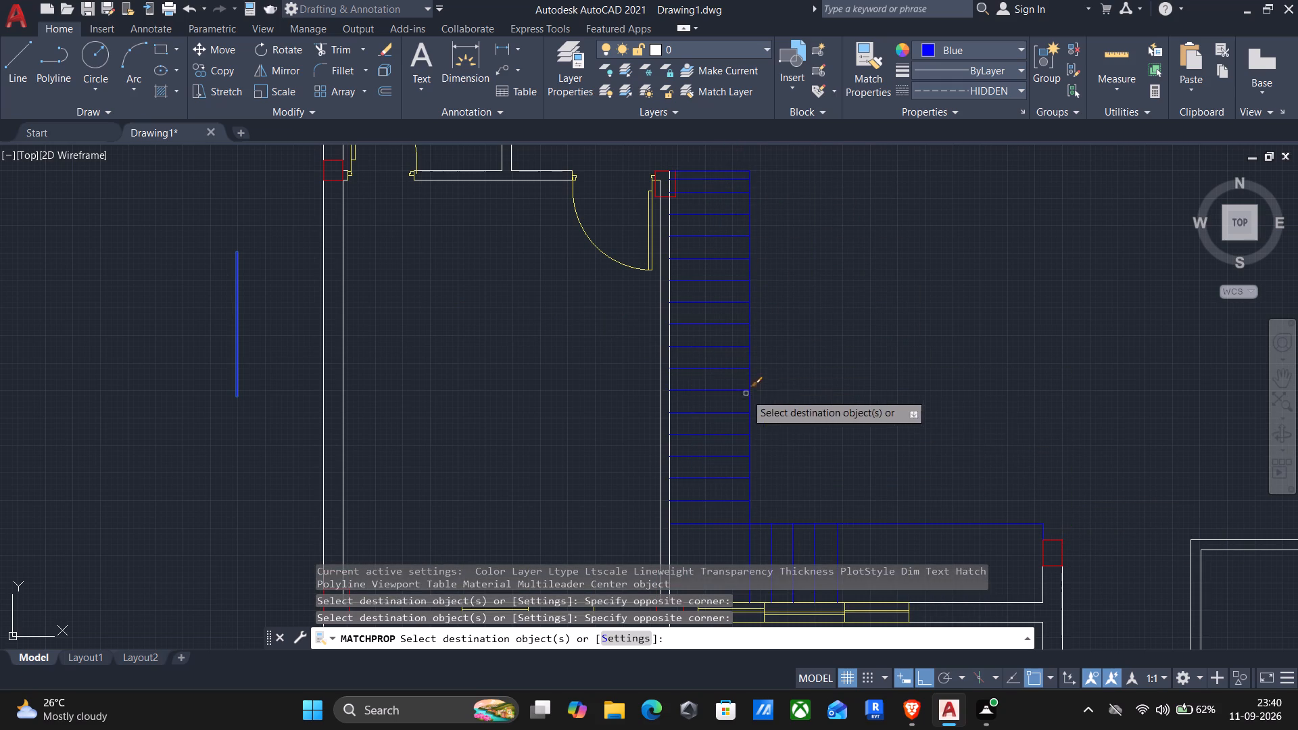
middle_drag(850, 410, 859, 318)
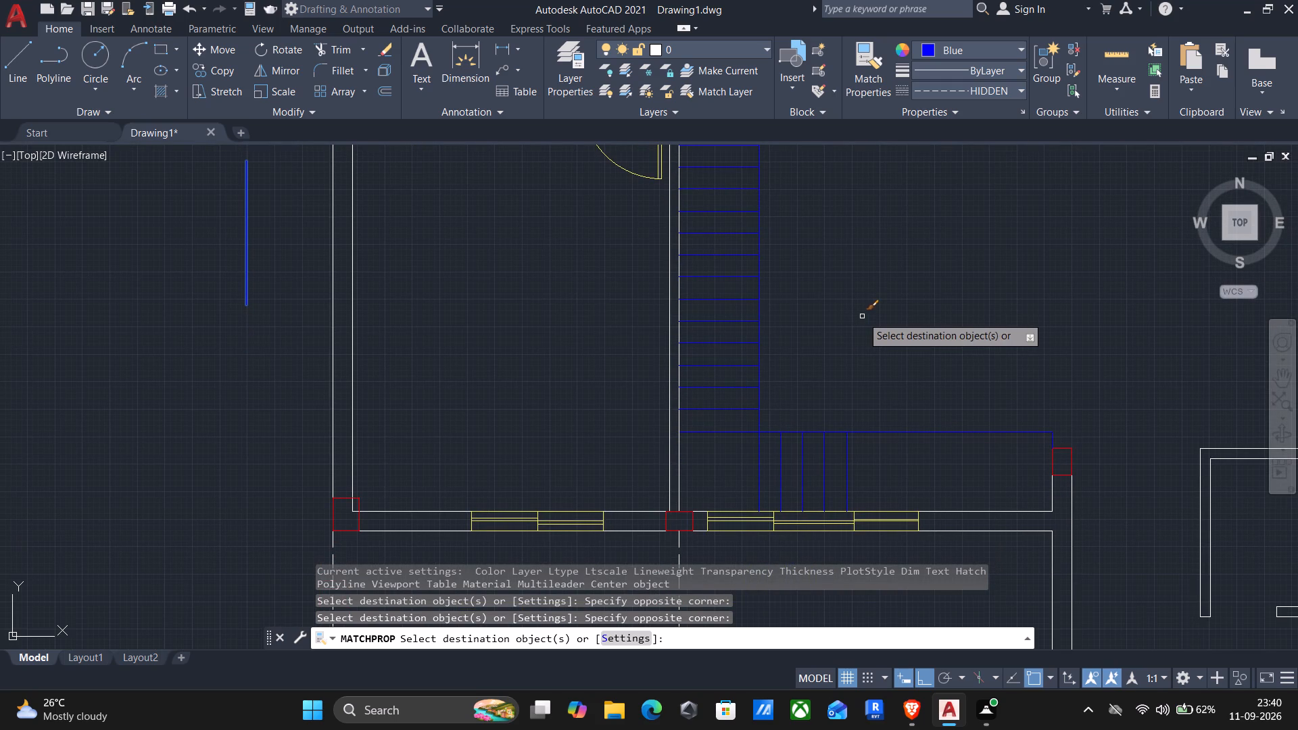
middle_drag(862, 319, 824, 354)
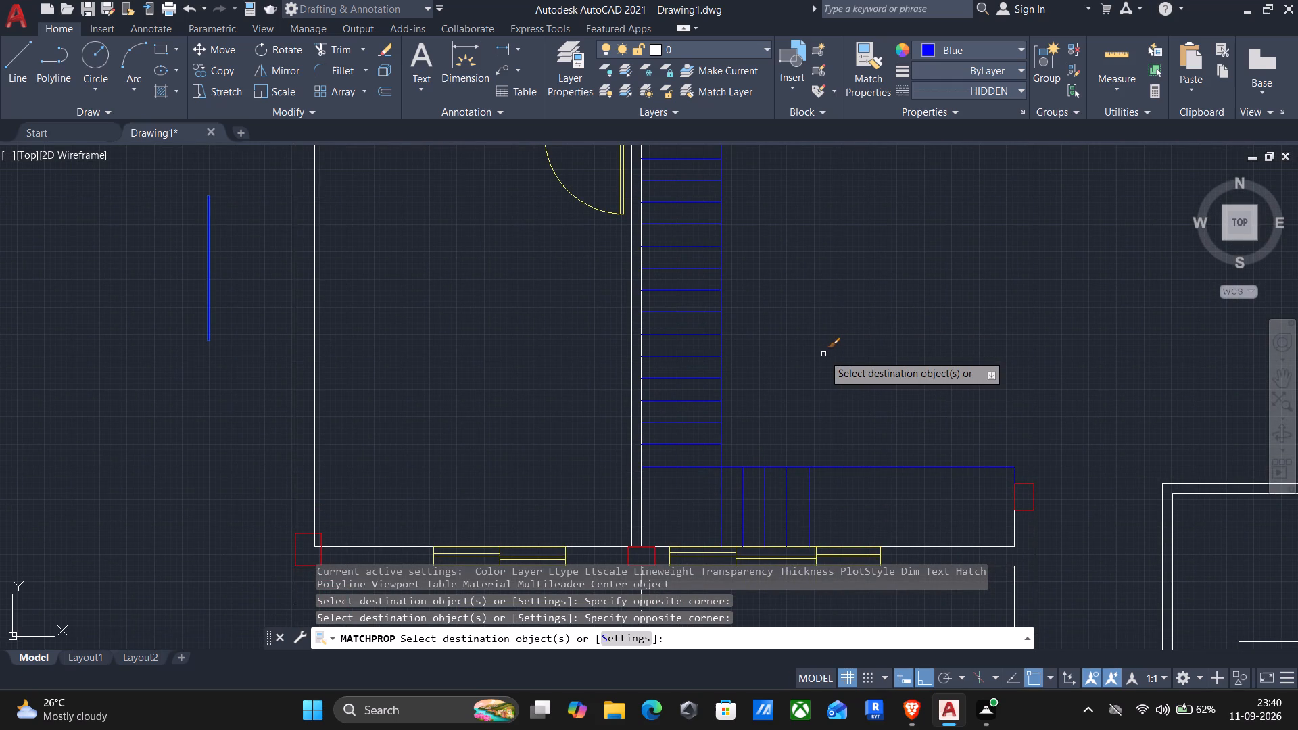
middle_drag(820, 371, 838, 288)
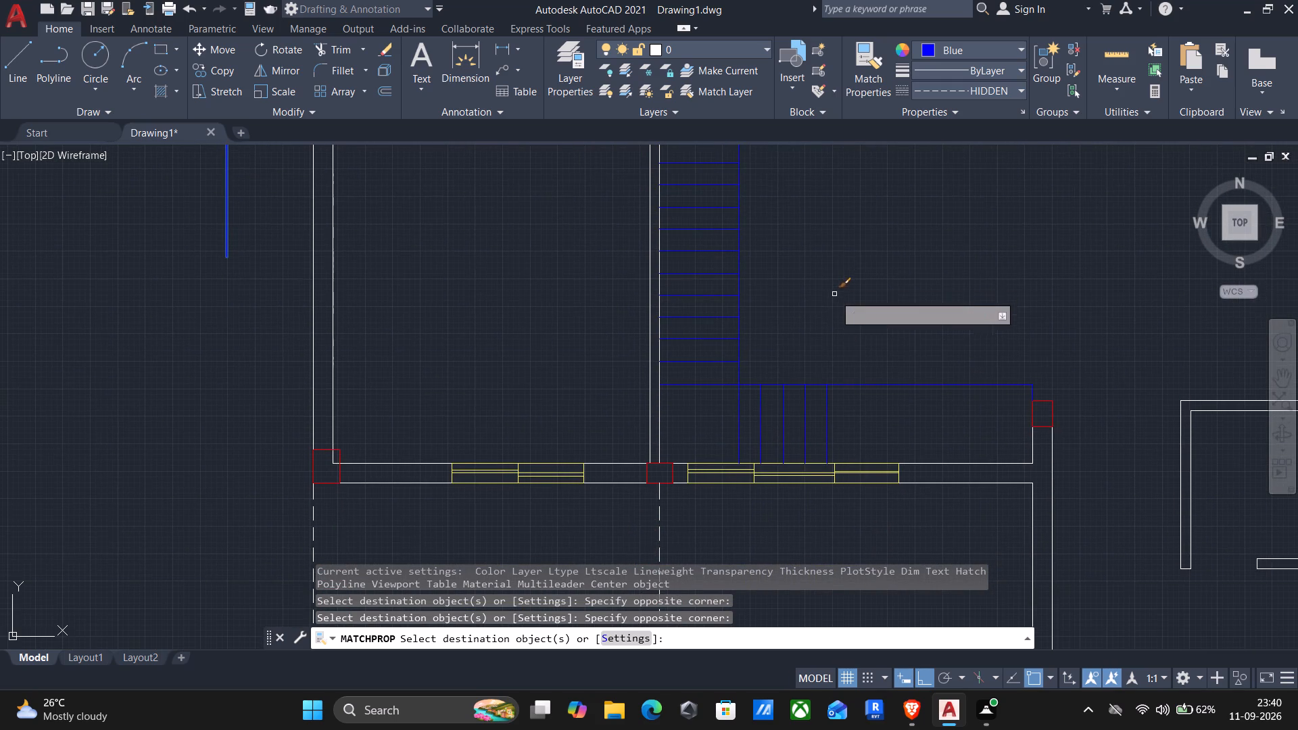
middle_drag(832, 328, 775, 378)
key(Return)
Set the current object colour back to ByLayer.
scroll(804, 371, down, 1)
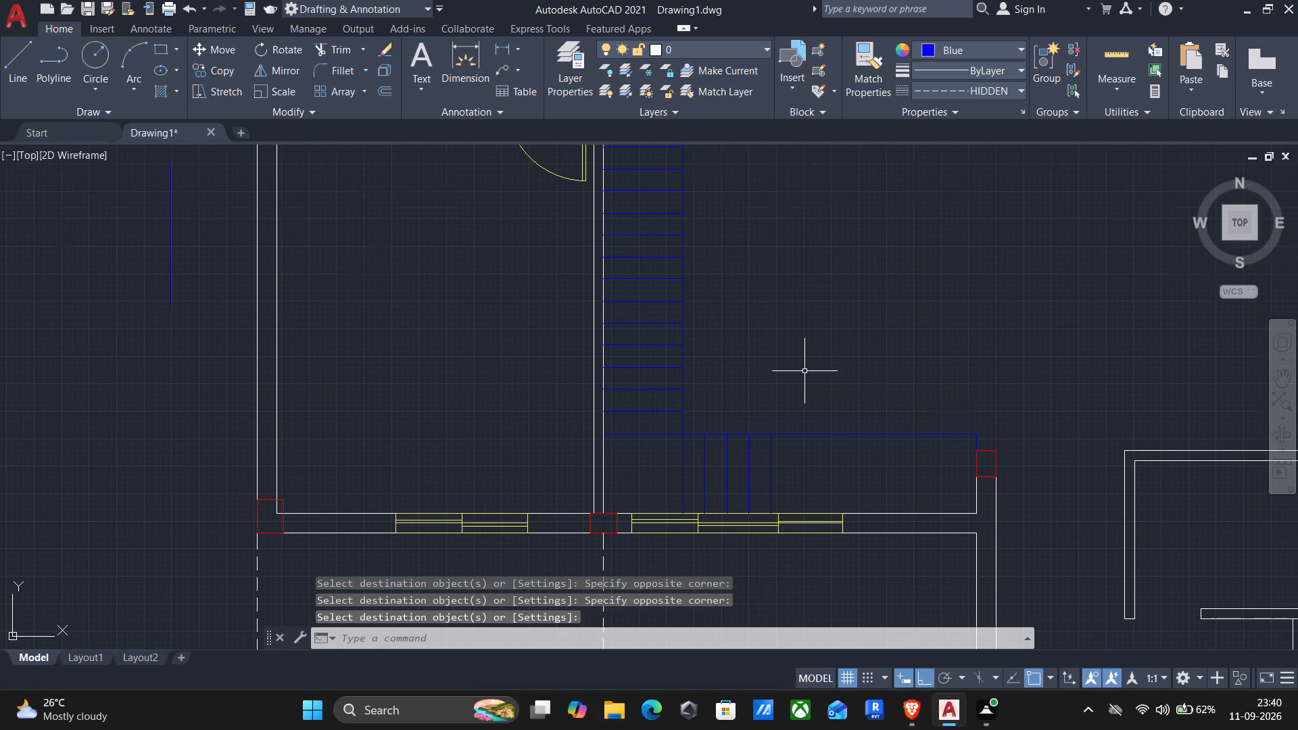
scroll(804, 371, down, 1)
middle_drag(803, 484, 829, 383)
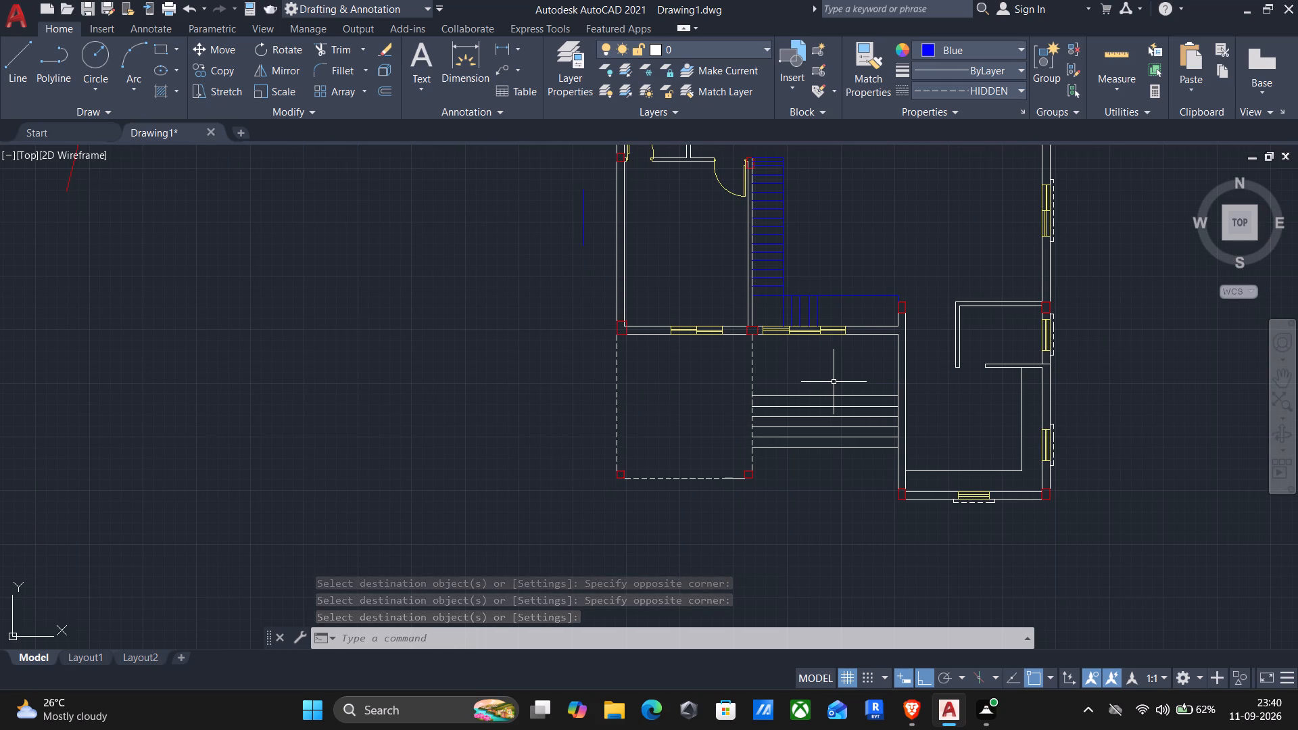
middle_drag(836, 388, 760, 620)
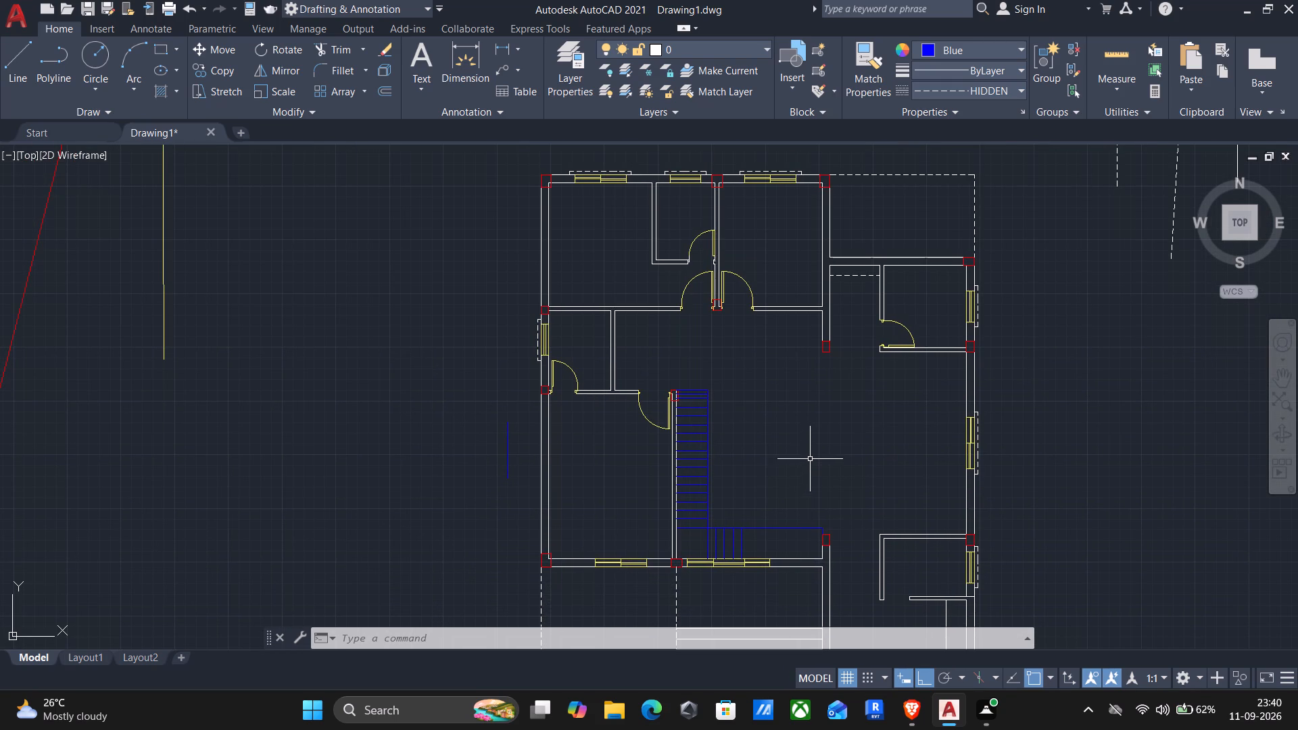
middle_drag(850, 381, 806, 462)
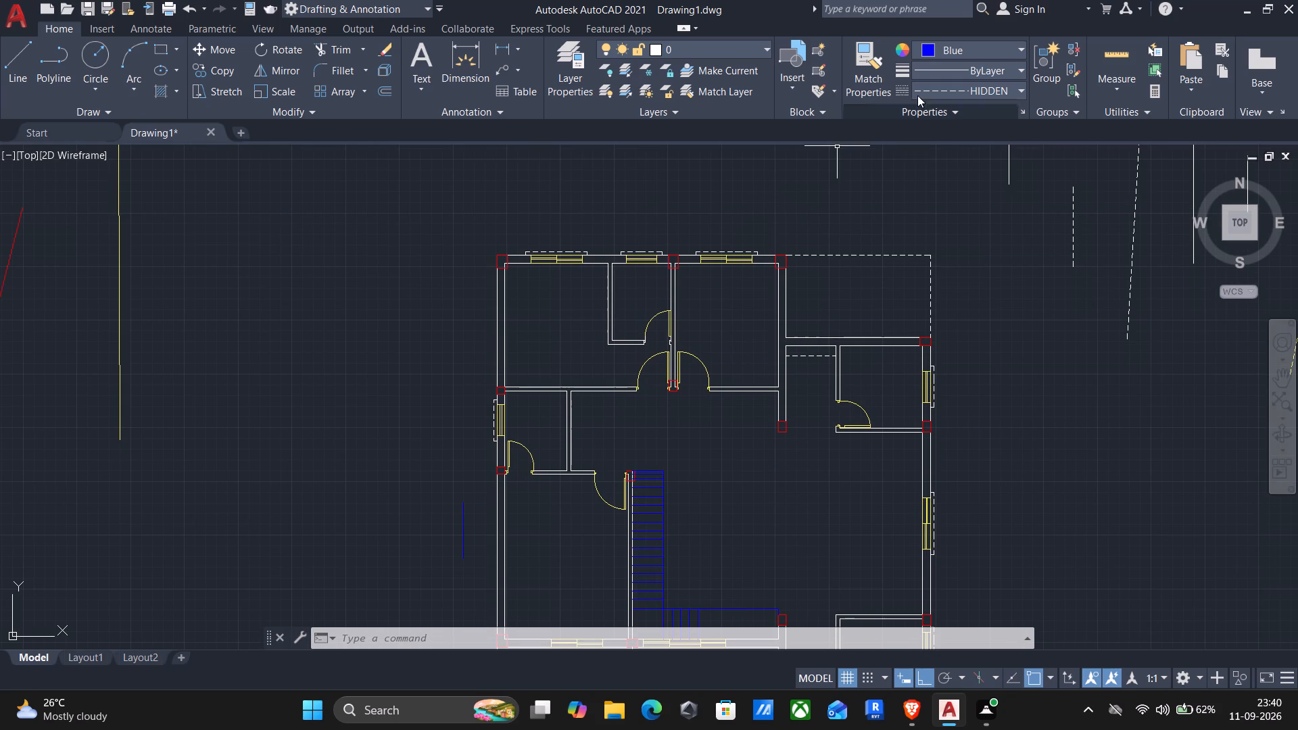
click(979, 45)
click(955, 79)
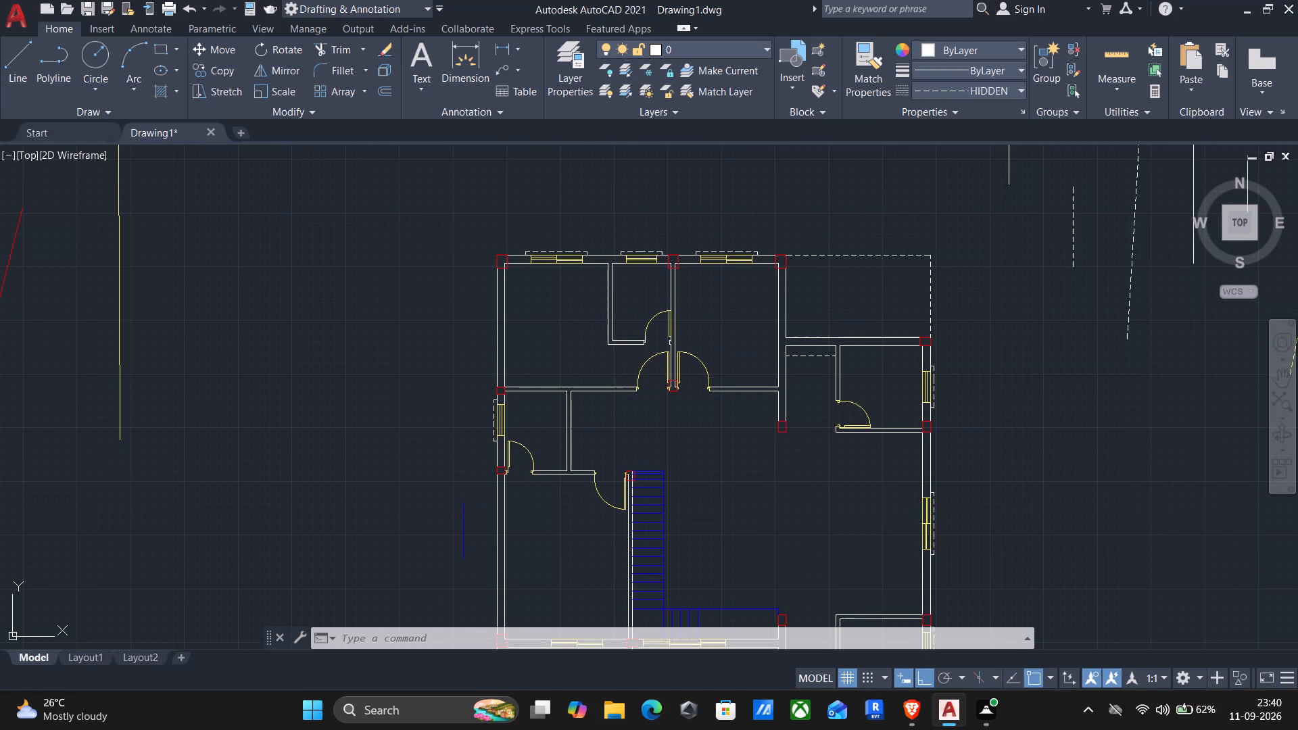
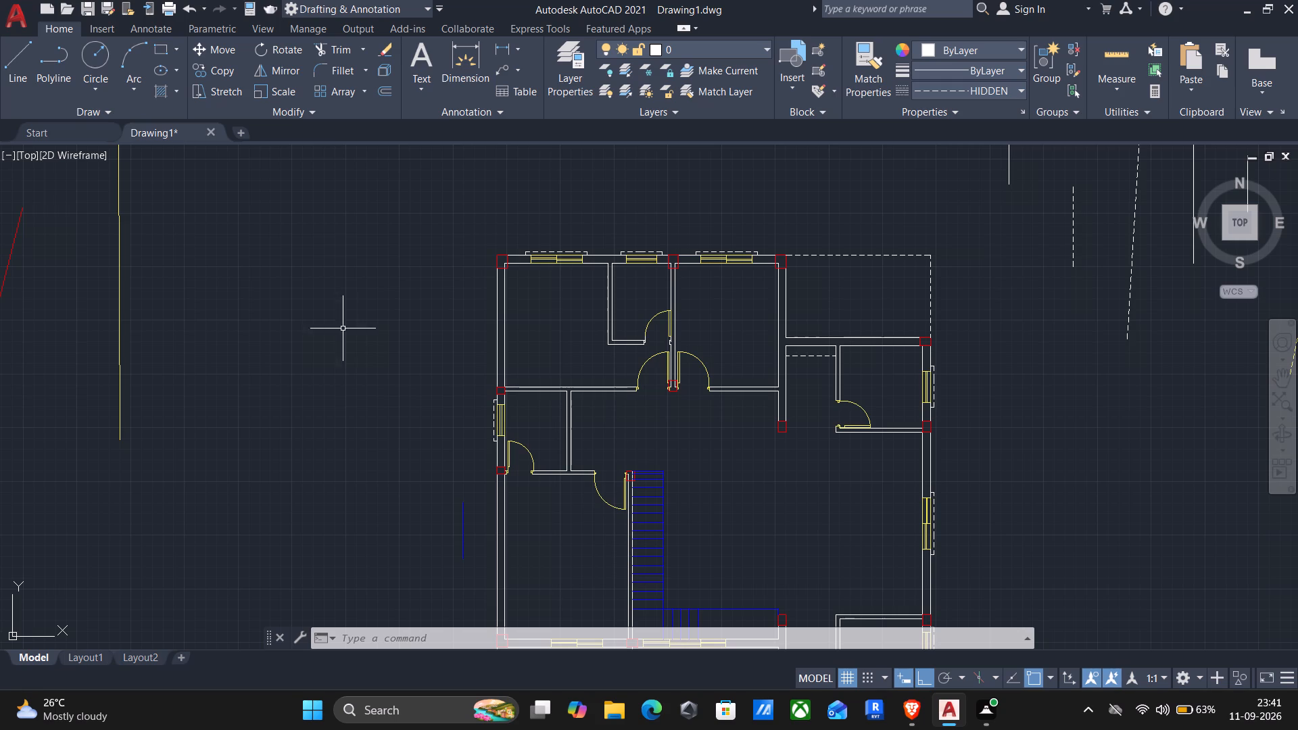
Create a multiline text reading "M.BEDROOM" with "10'X12'" on the second line, in the empty area beside the floor plan.
click(420, 55)
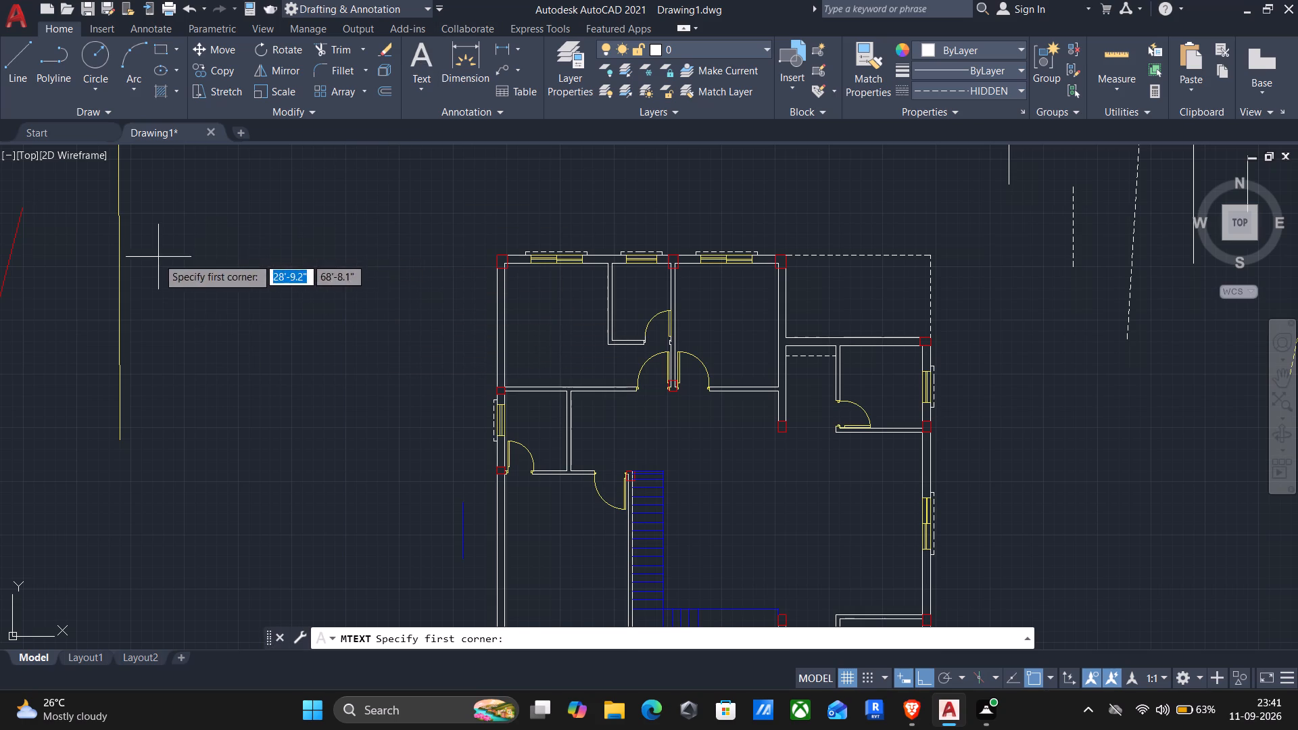
click(158, 258)
click(258, 310)
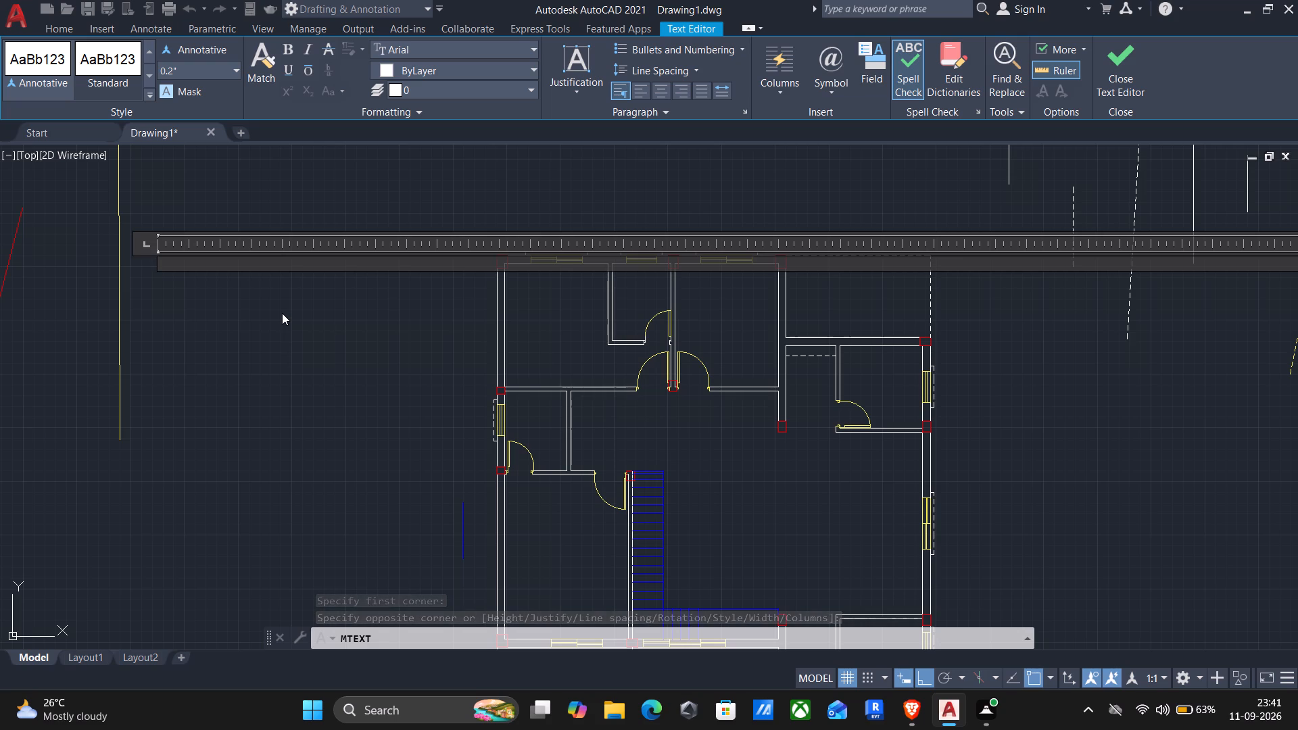
text(M)
key(space)
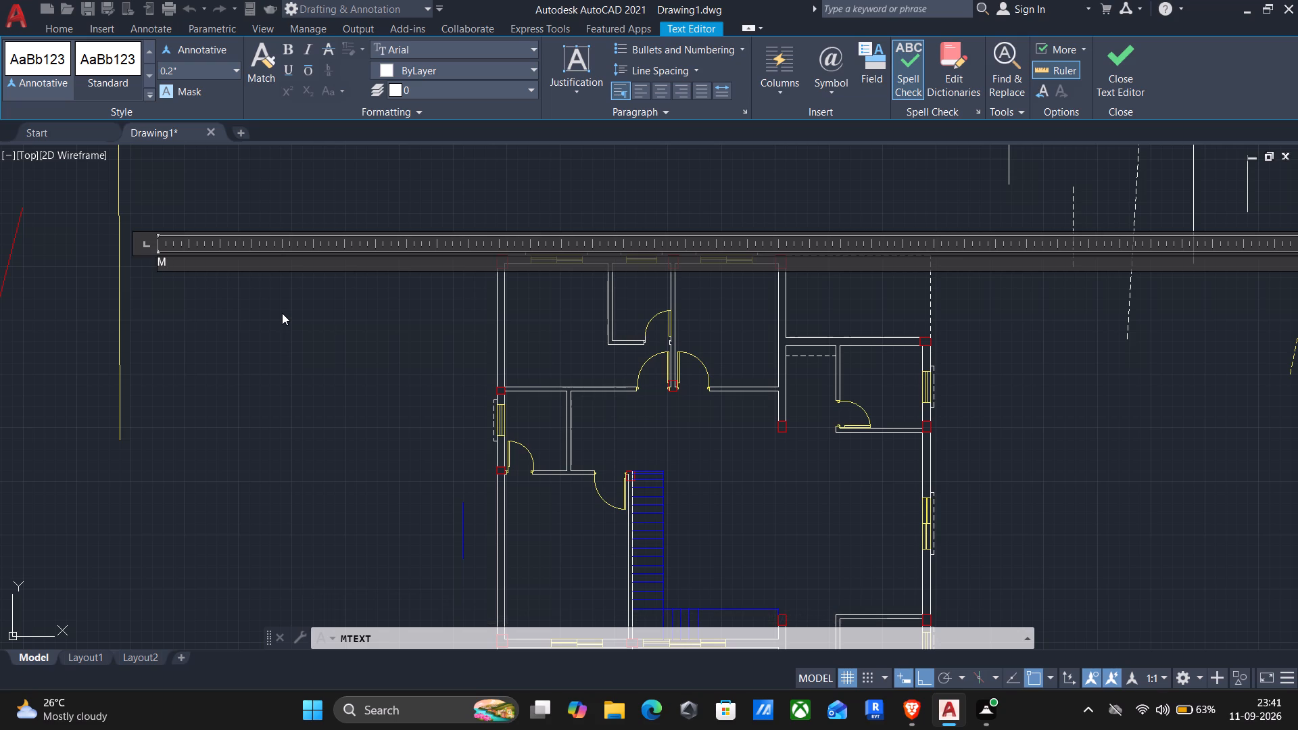
key(BackSpace)
key(period)
text(BED)
key(space)
key(BackSpace)
text(ROOM)
key(Return)
text(10')
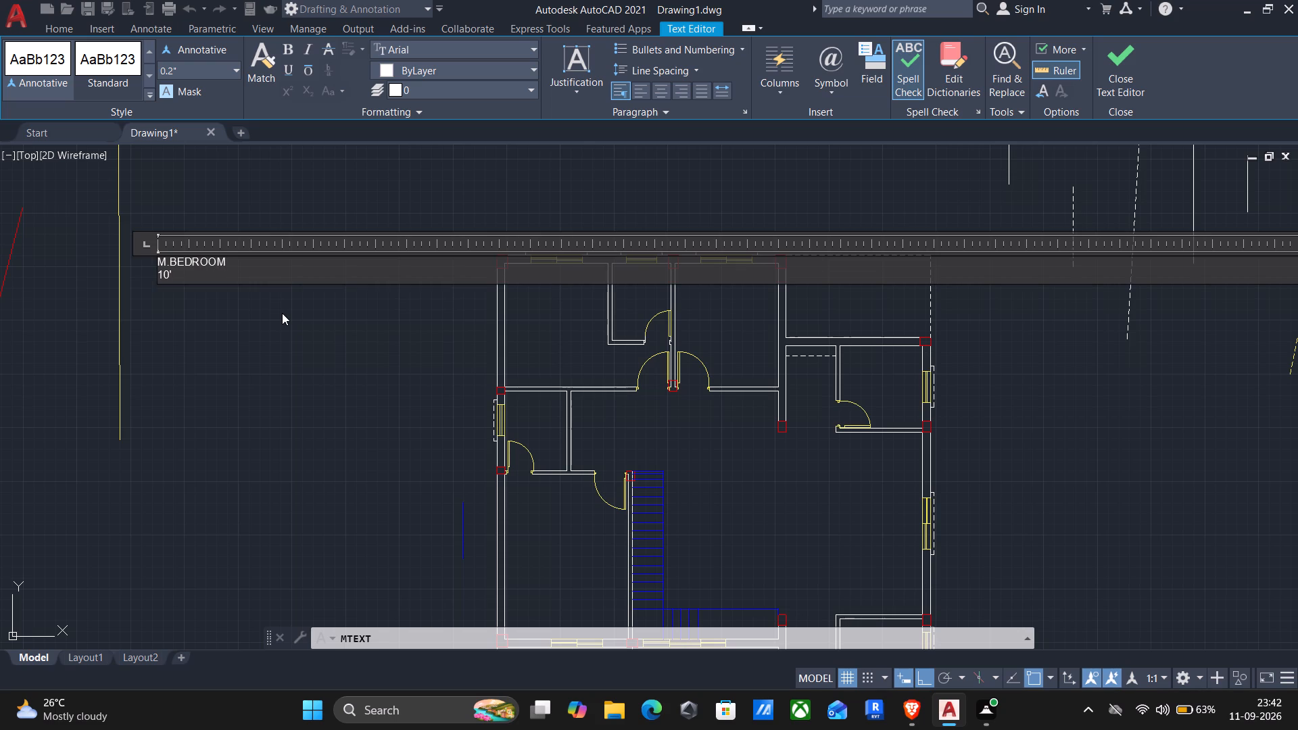
text(X12)
key(apostrophe)
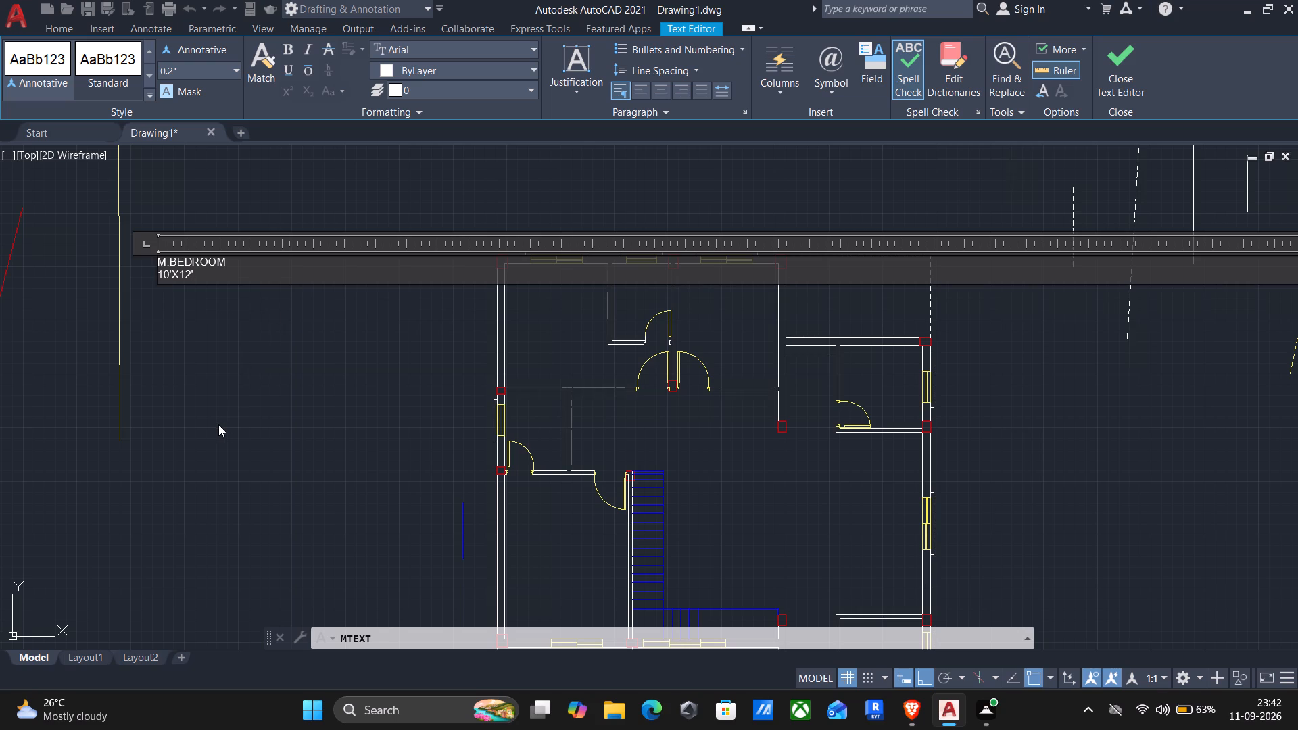
click(218, 424)
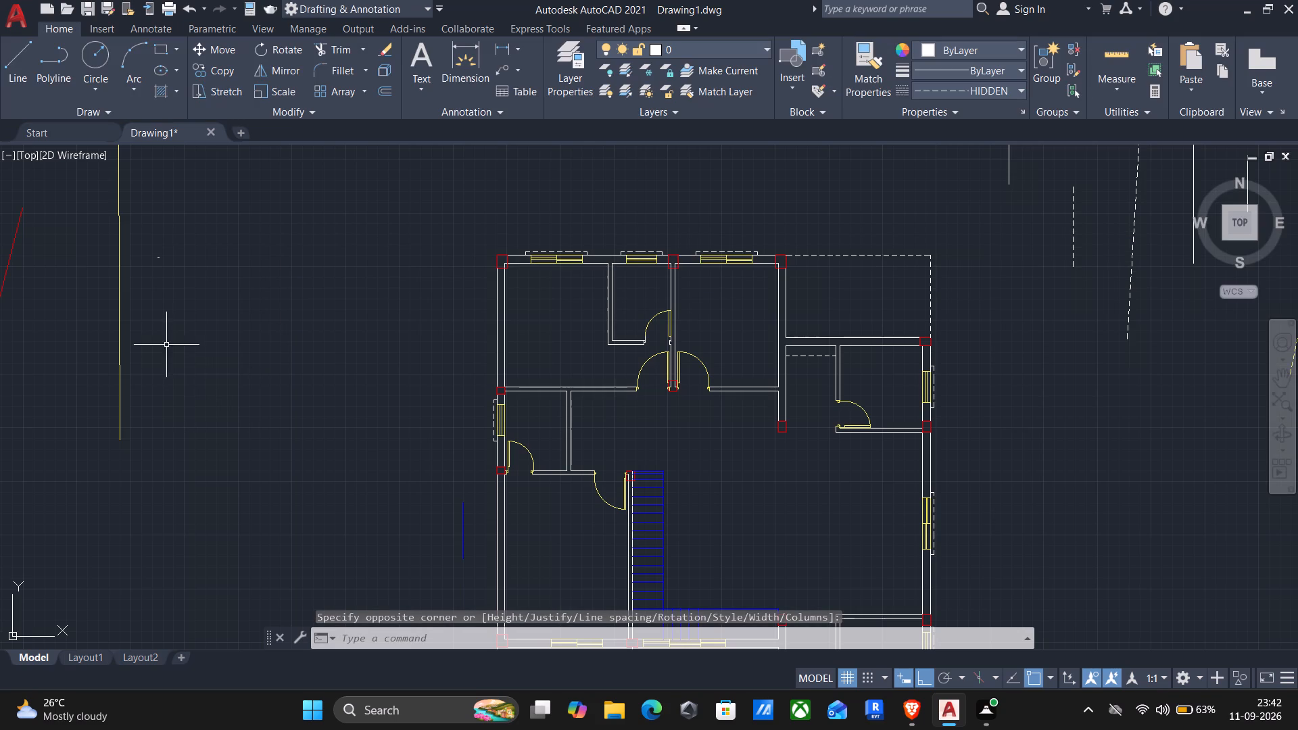
Set the text height of the M.BEDROOM label to 7" in its properties.
click(140, 240)
click(177, 293)
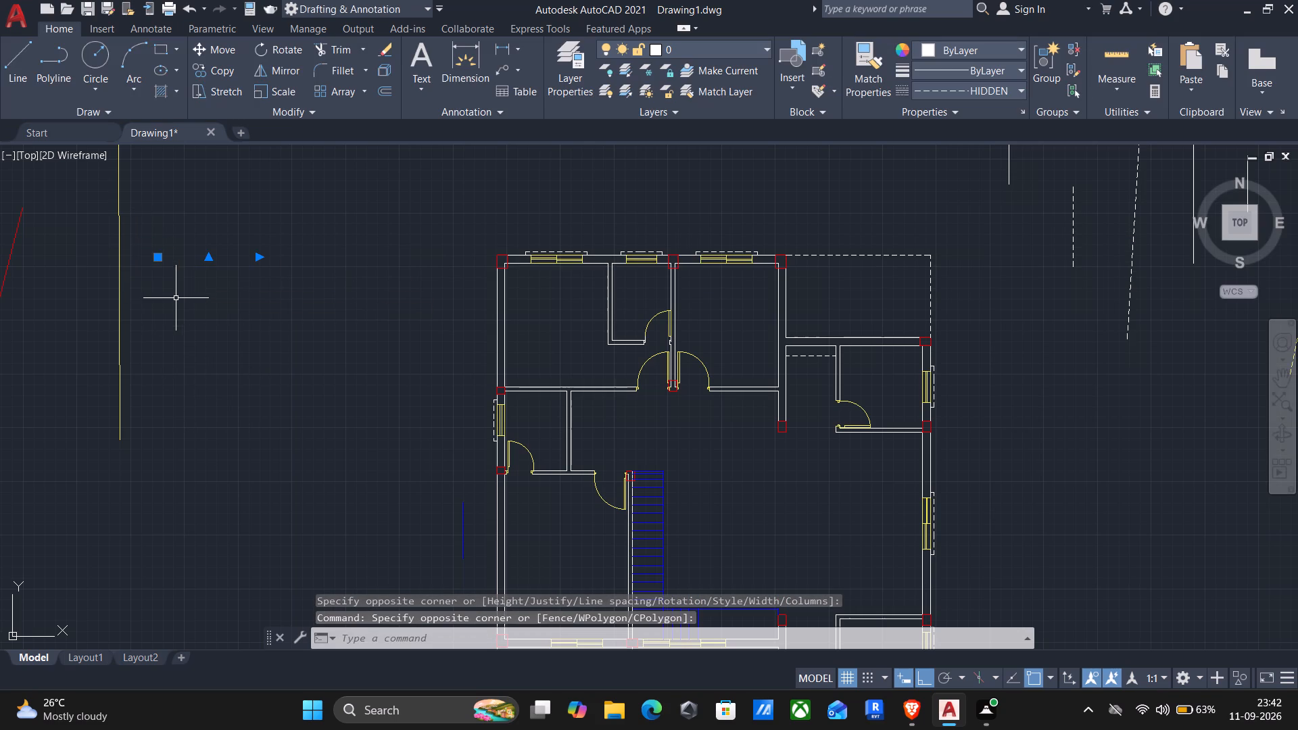
right_click(174, 306)
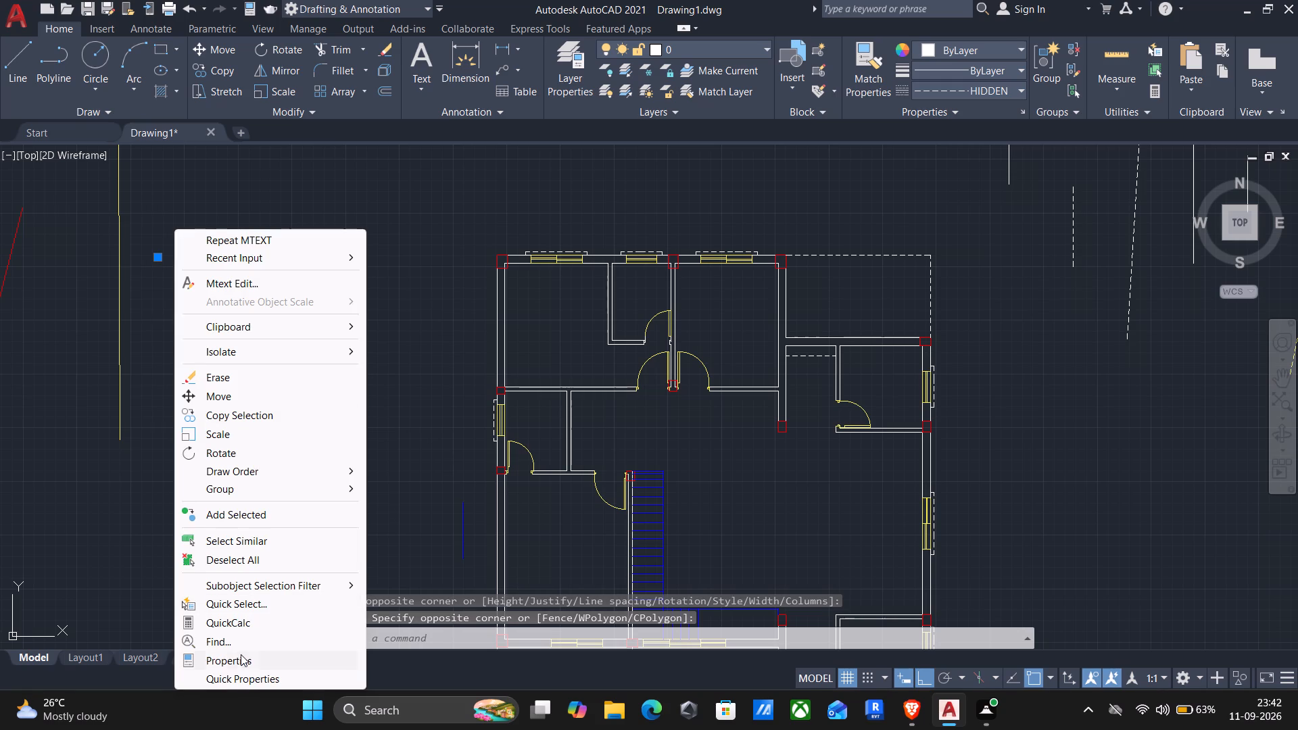
click(229, 662)
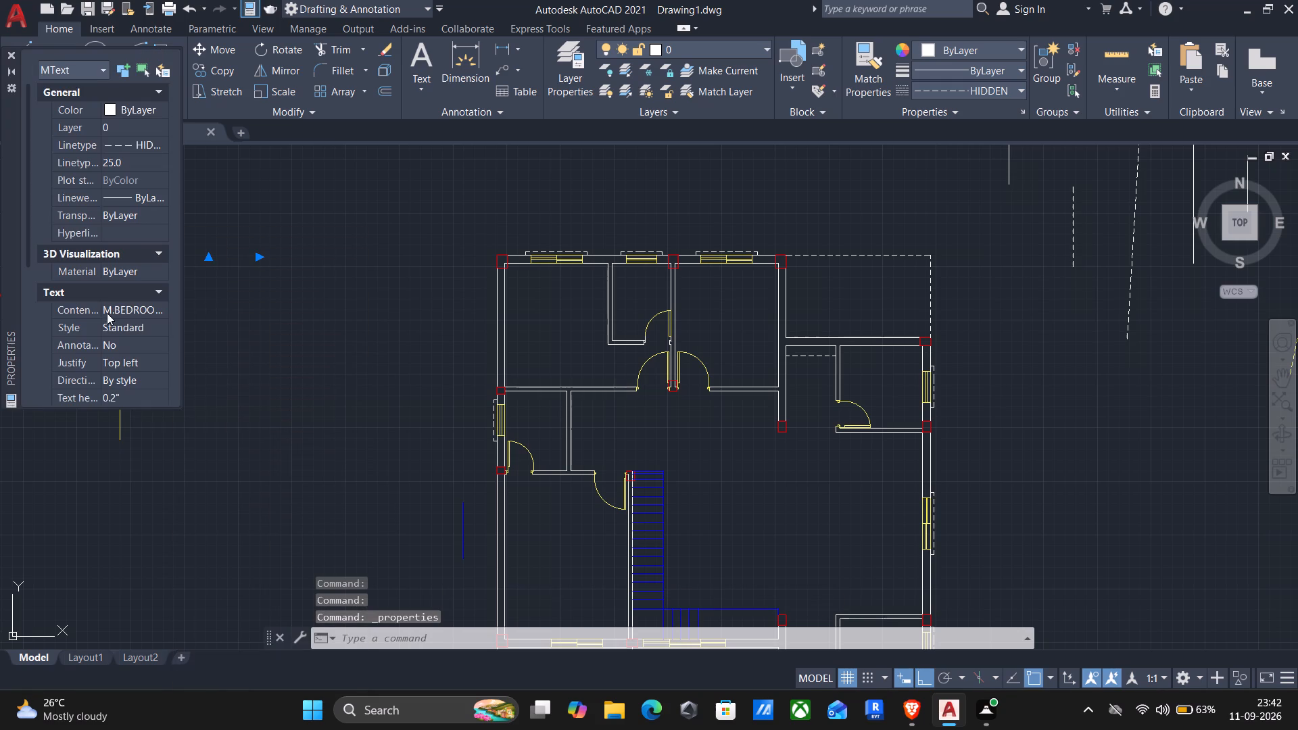
scroll(107, 315, down, 1)
click(129, 399)
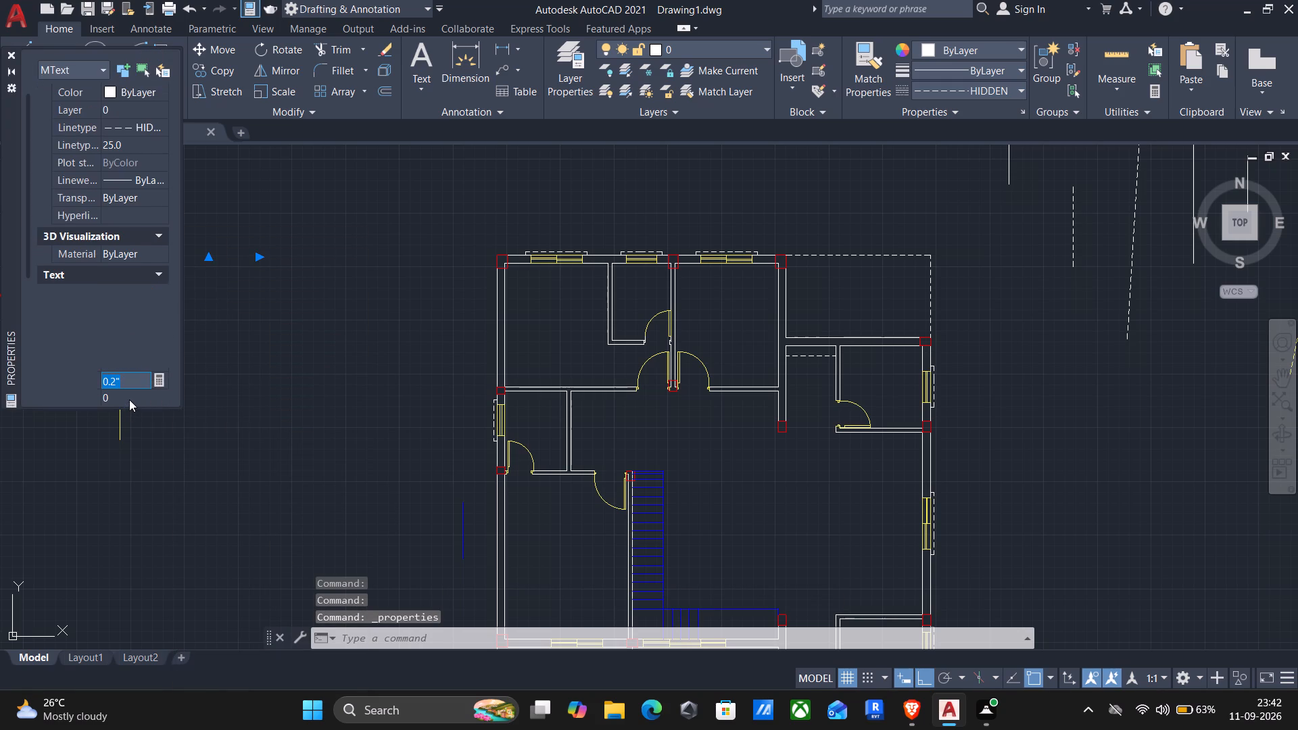
text(7")
key(Return)
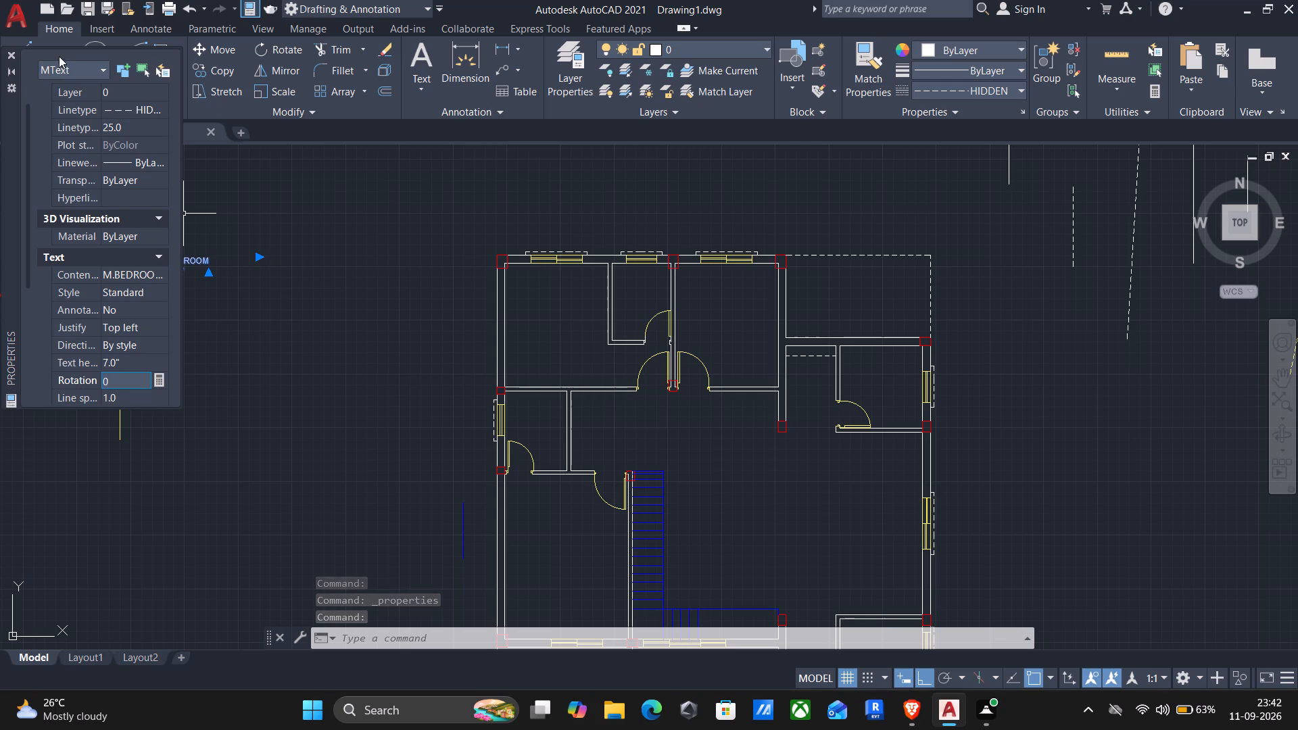
drag(59, 50, 30, 101)
drag(49, 49, 43, 59)
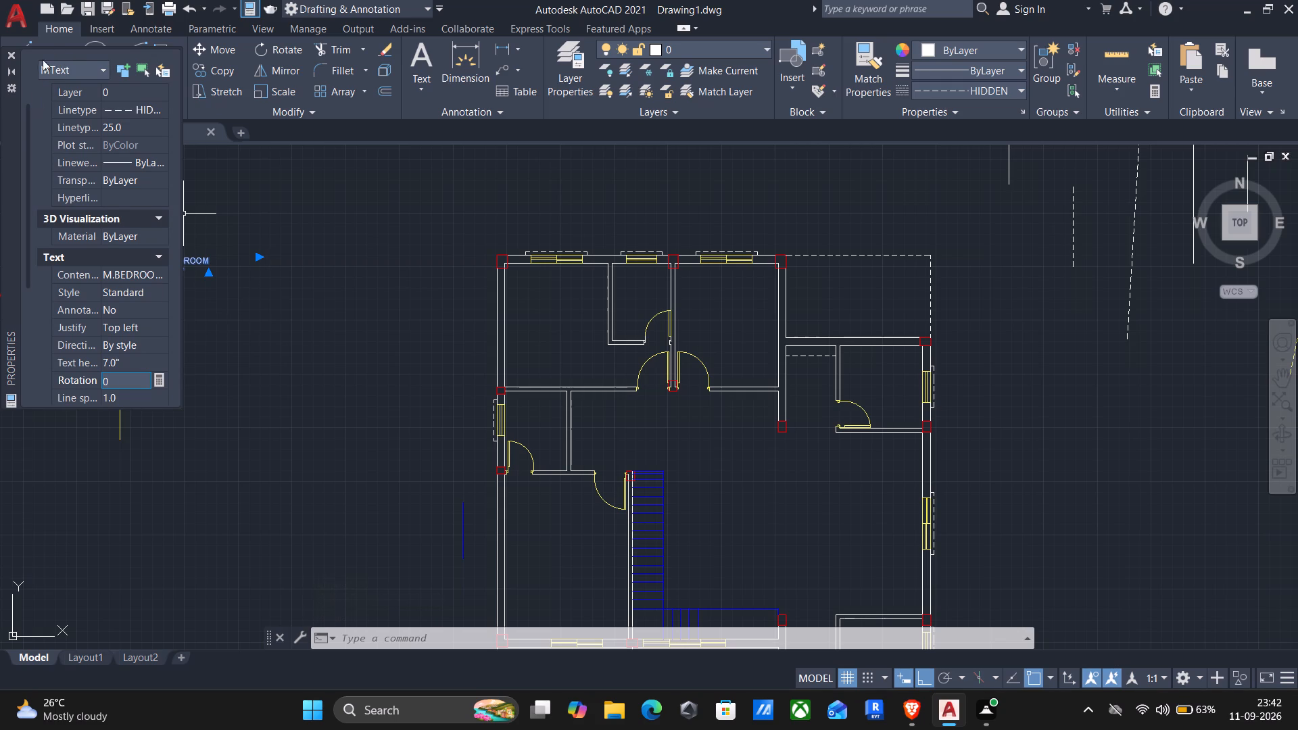
drag(43, 59, 35, 116)
drag(42, 48, 28, 79)
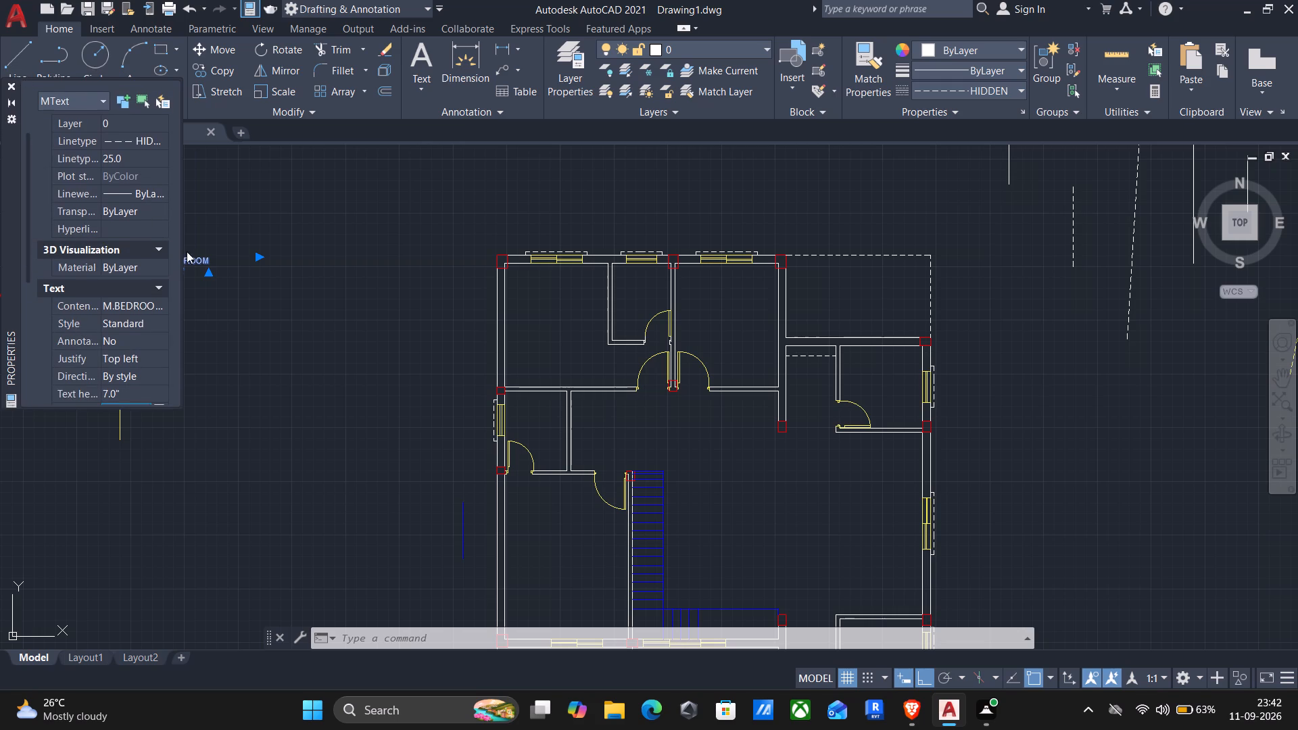
key(Escape)
click(3, 87)
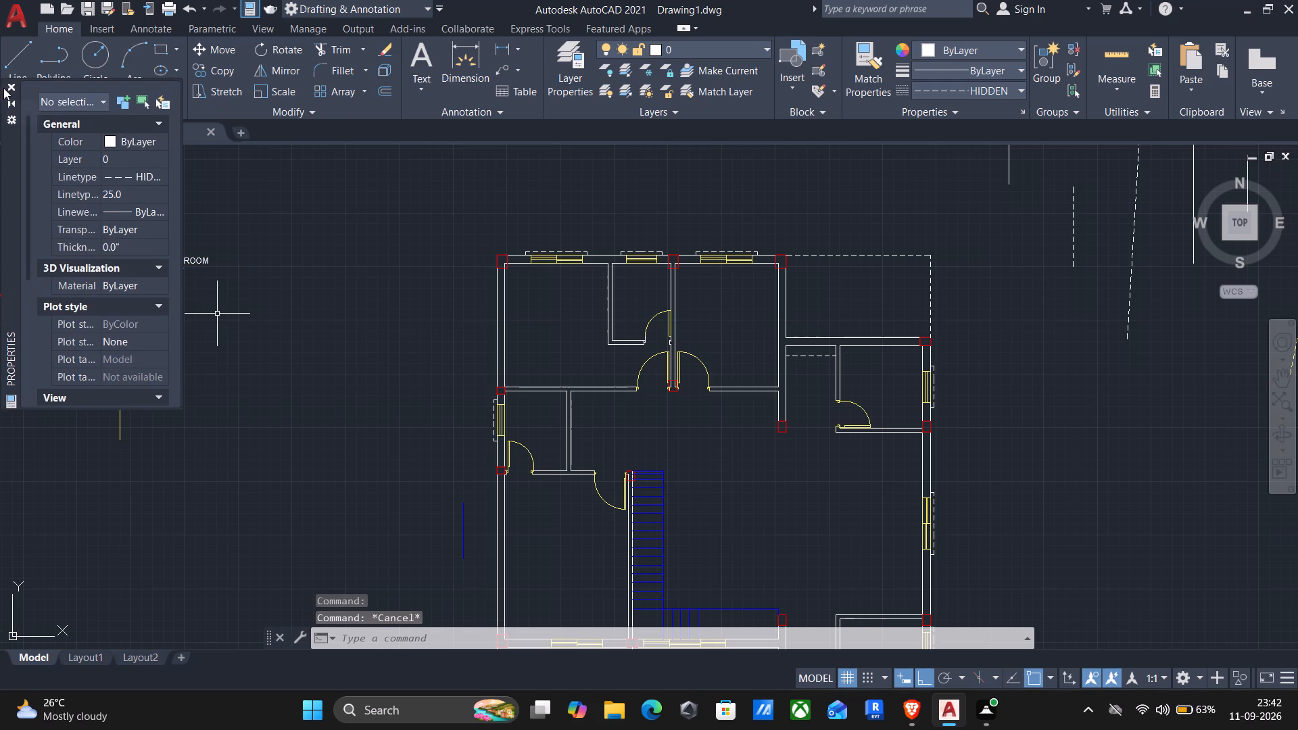
click(9, 91)
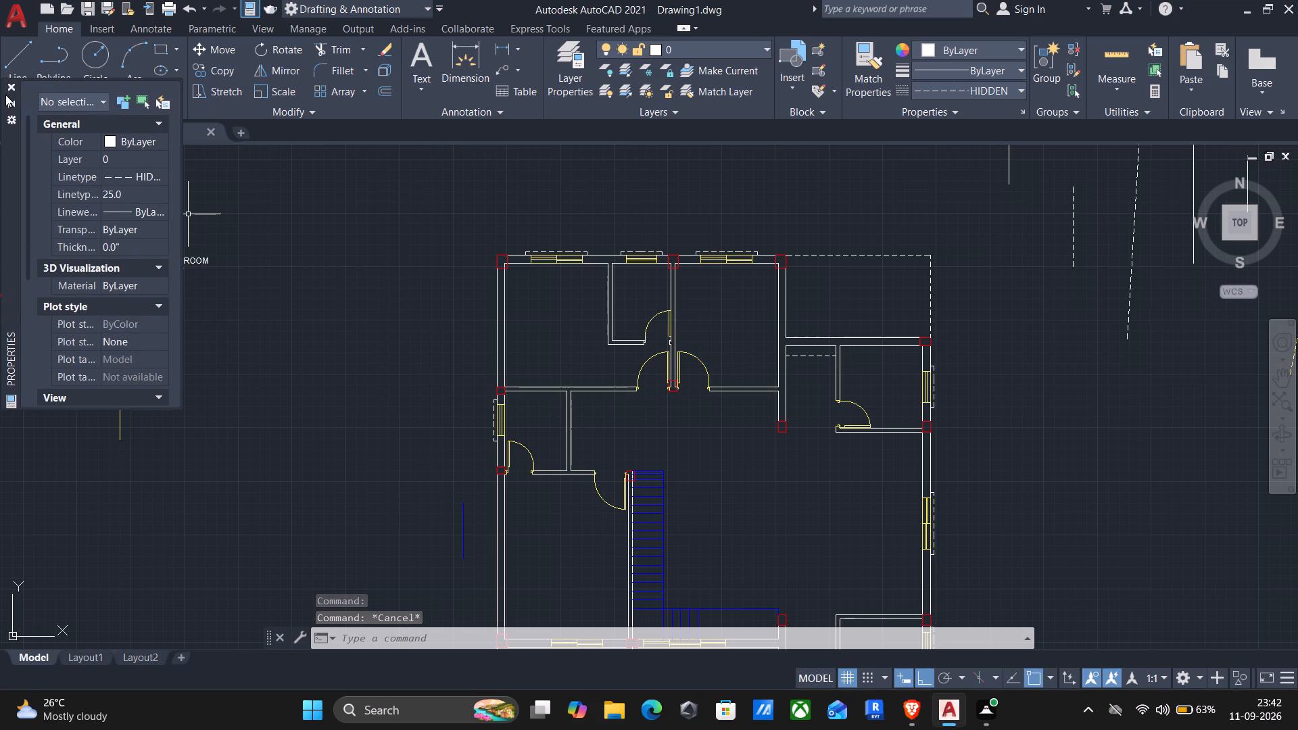
click(14, 82)
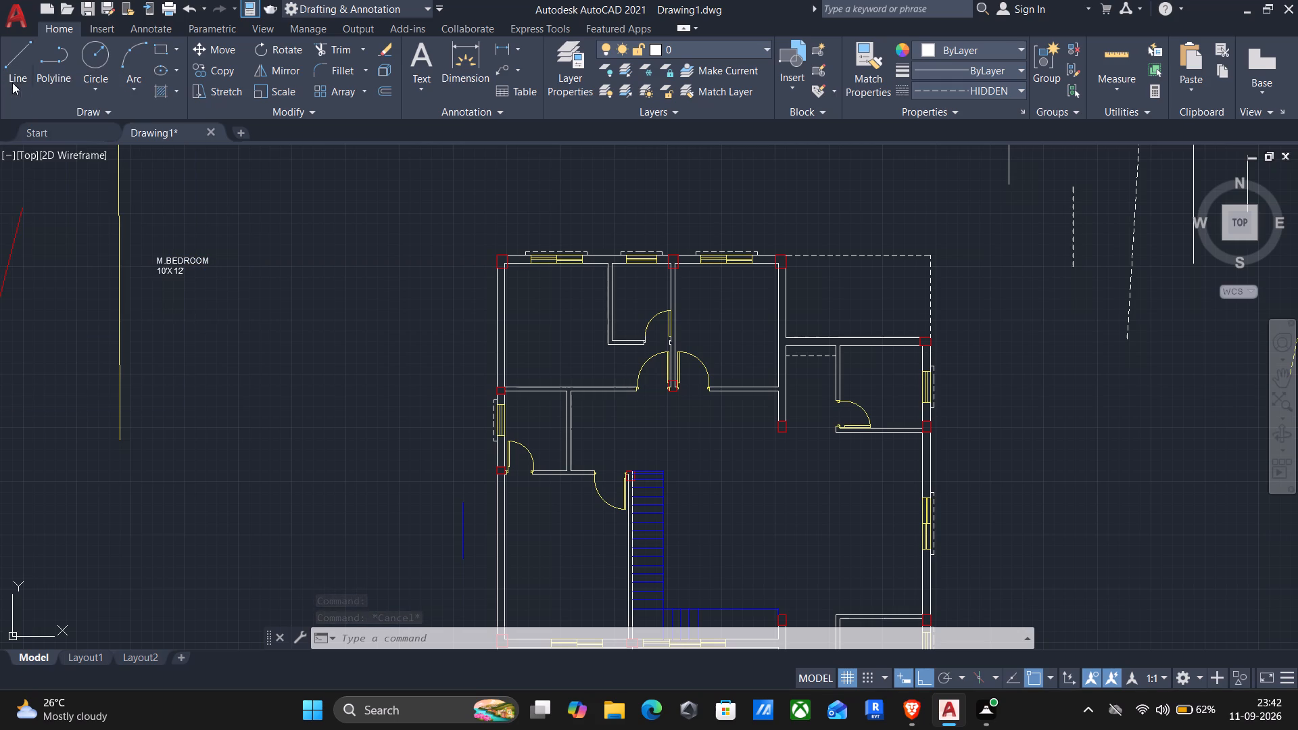
Copy the M.BEDROOM label with ortho off into the three adjoining rooms along the floor plan's upper wall.
click(140, 249)
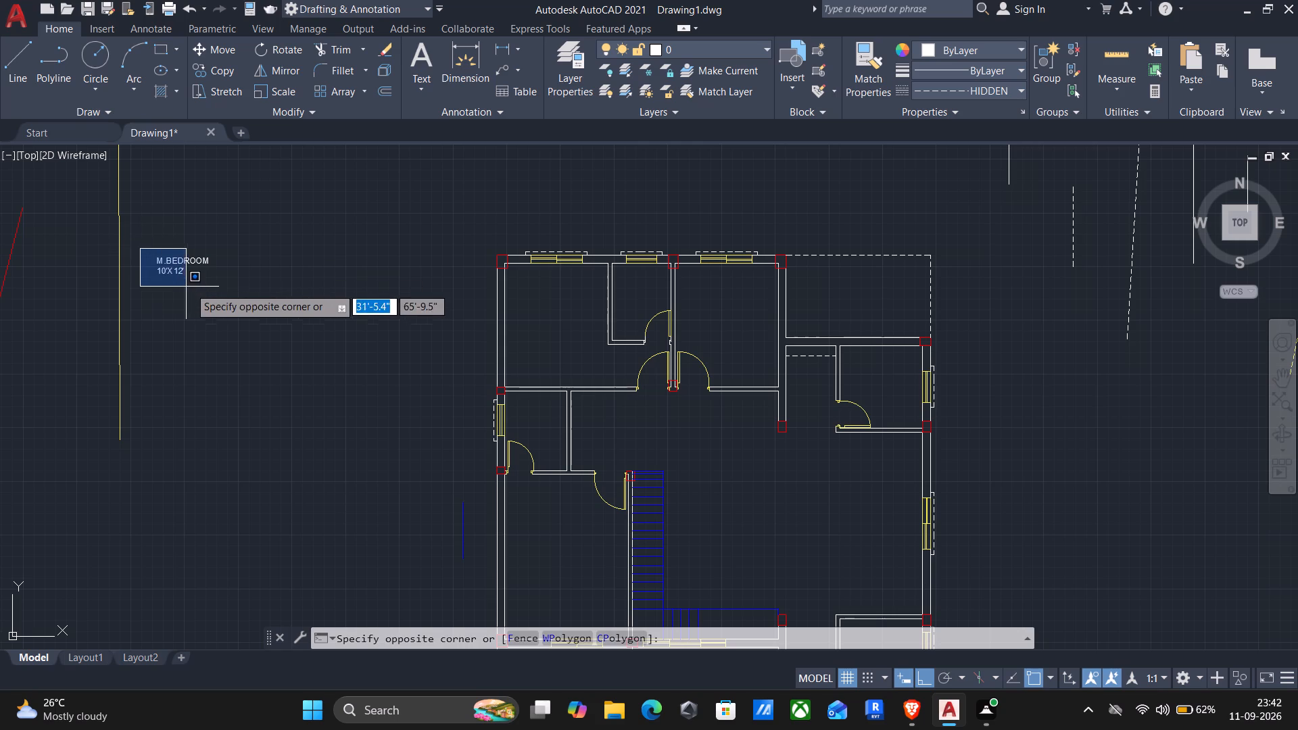
click(225, 292)
key(c)
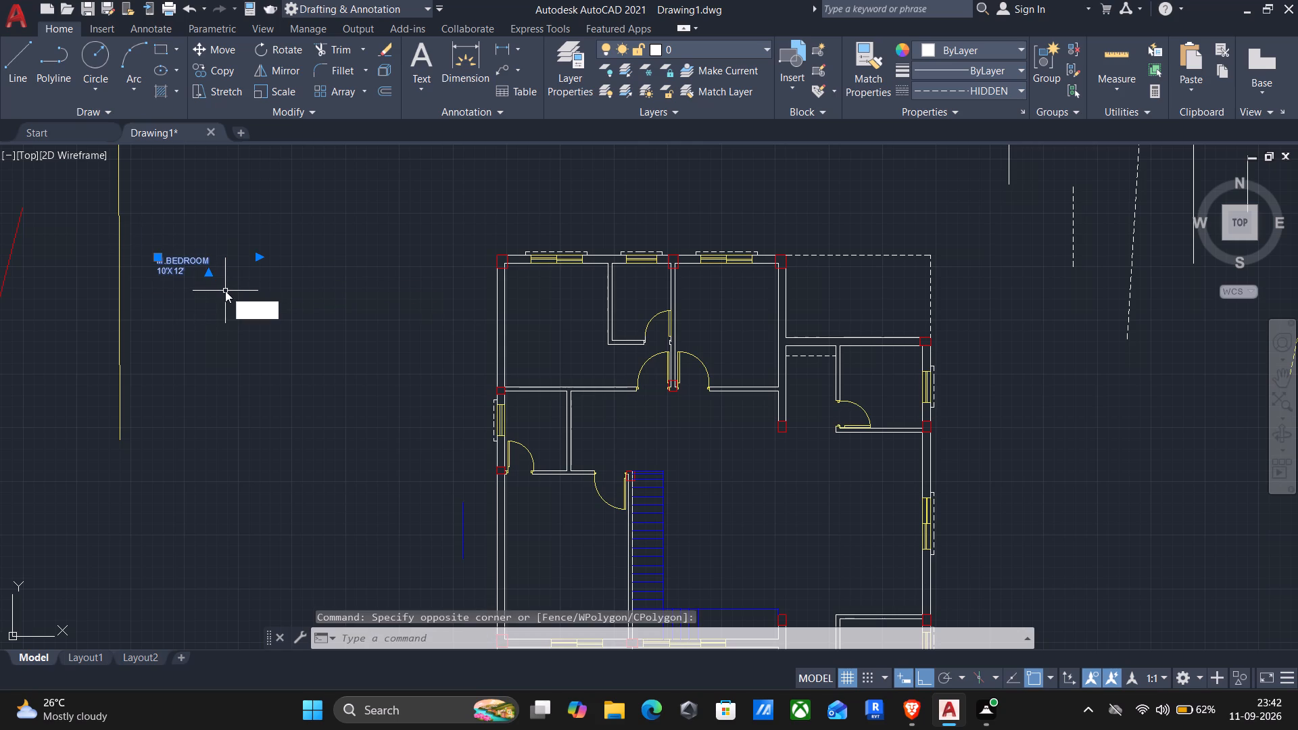
key(p)
key(Return)
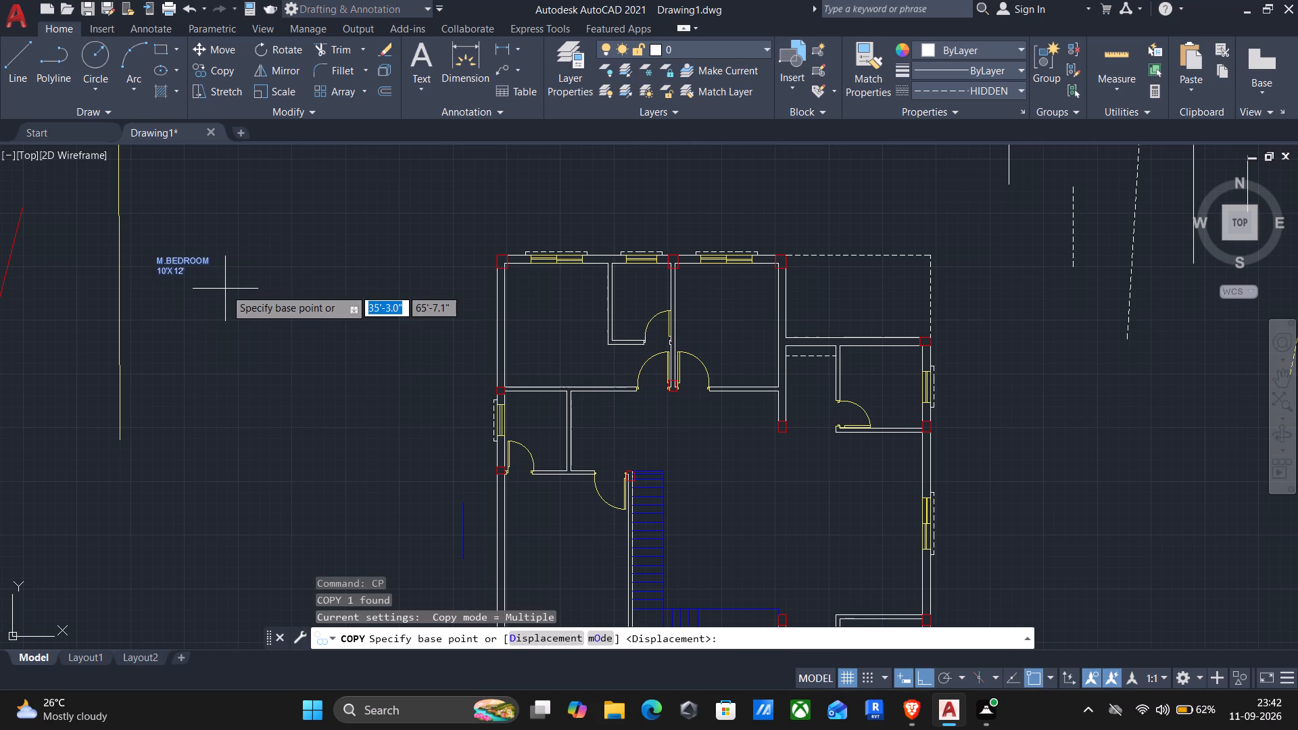
click(172, 245)
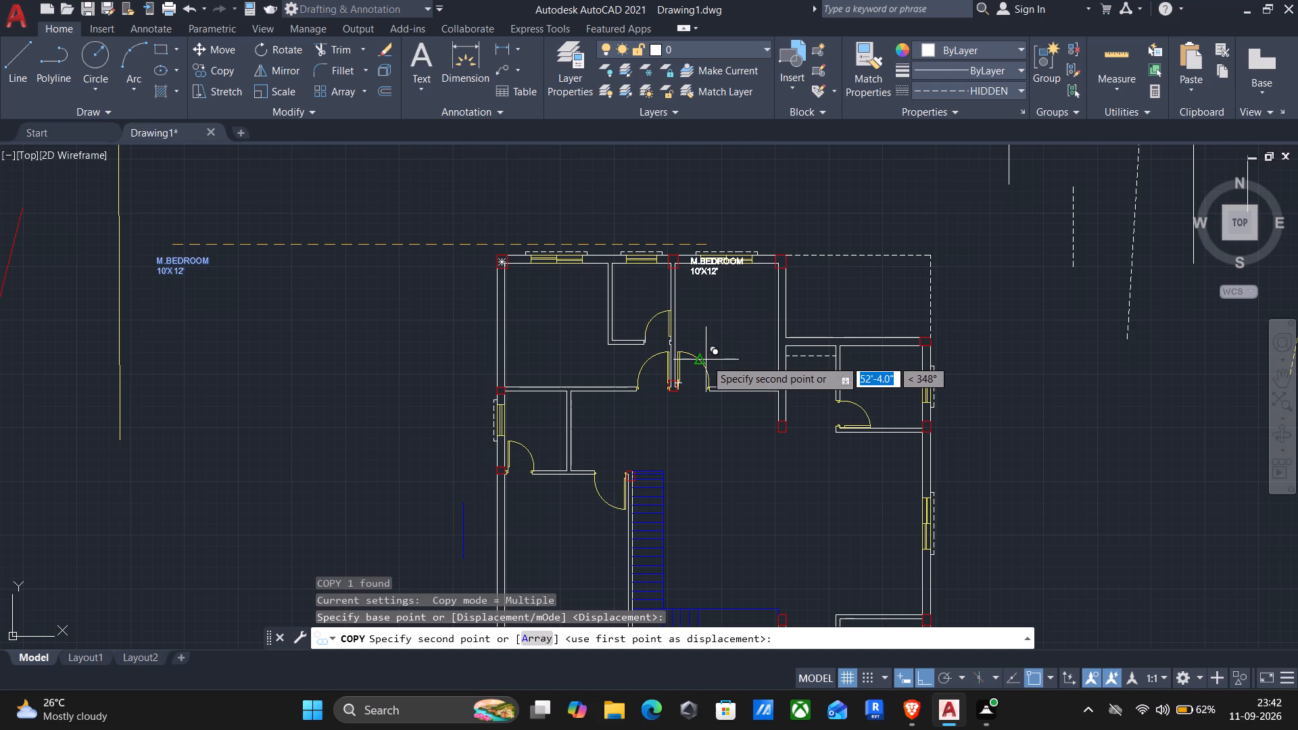
key(F8)
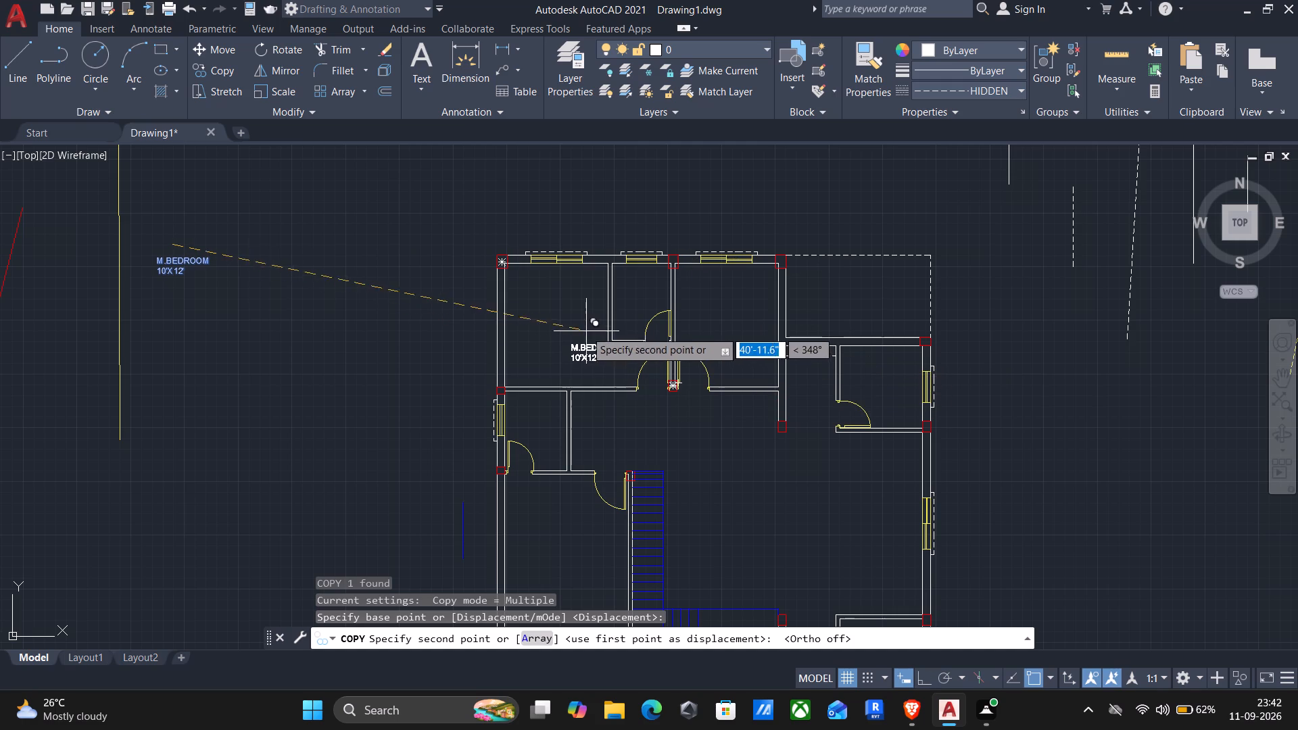
scroll(552, 303, up, 1)
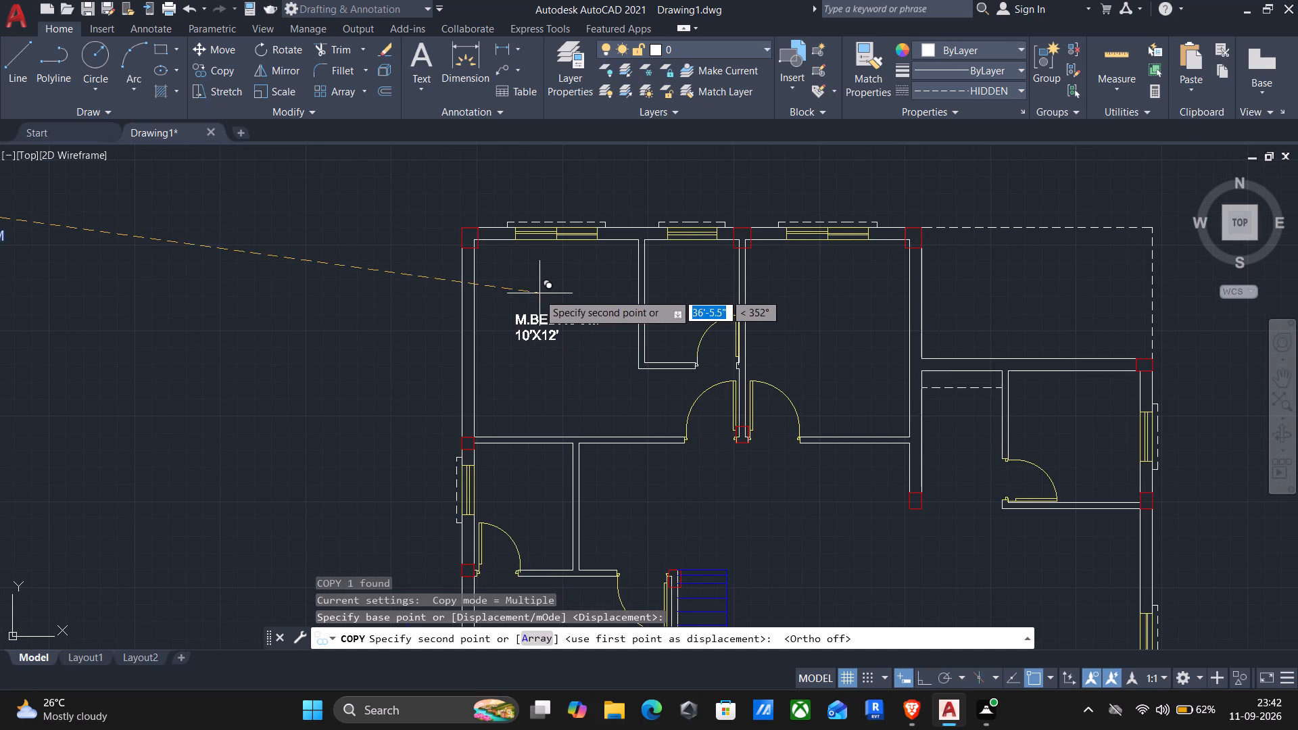
click(535, 293)
scroll(654, 274, up, 1)
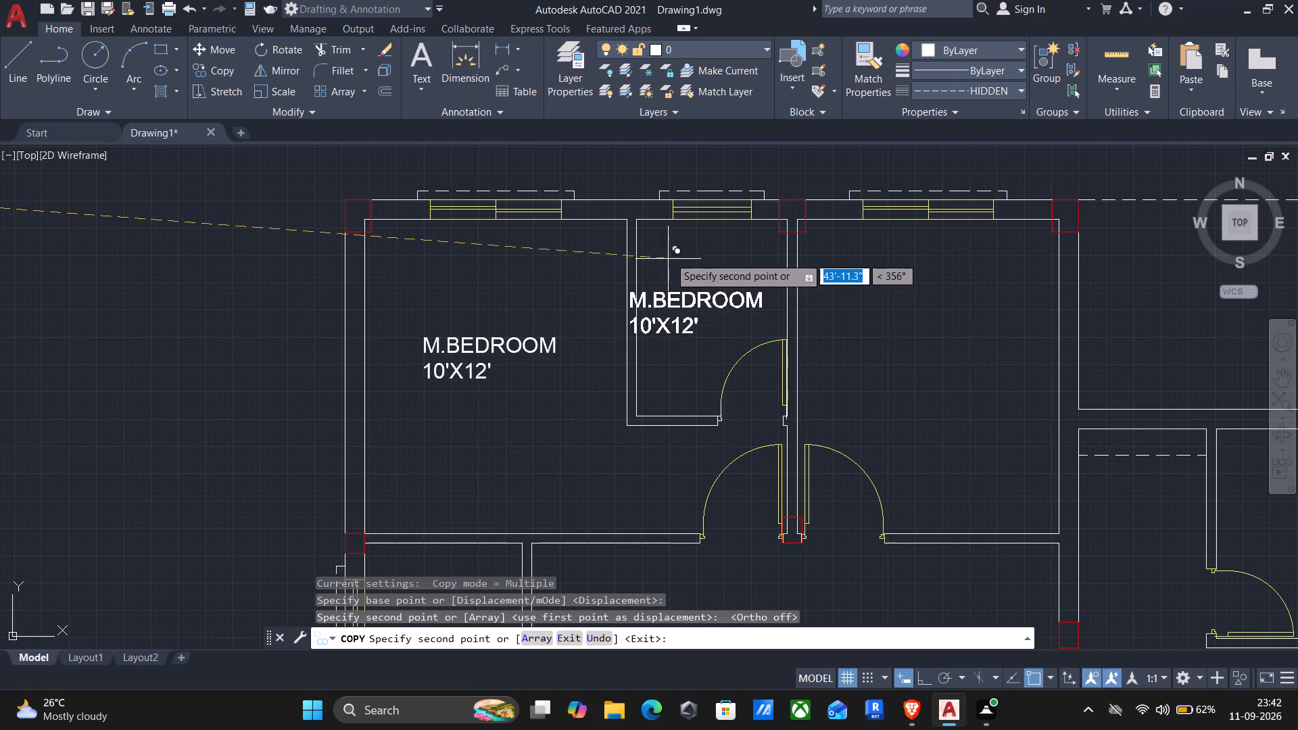
click(684, 254)
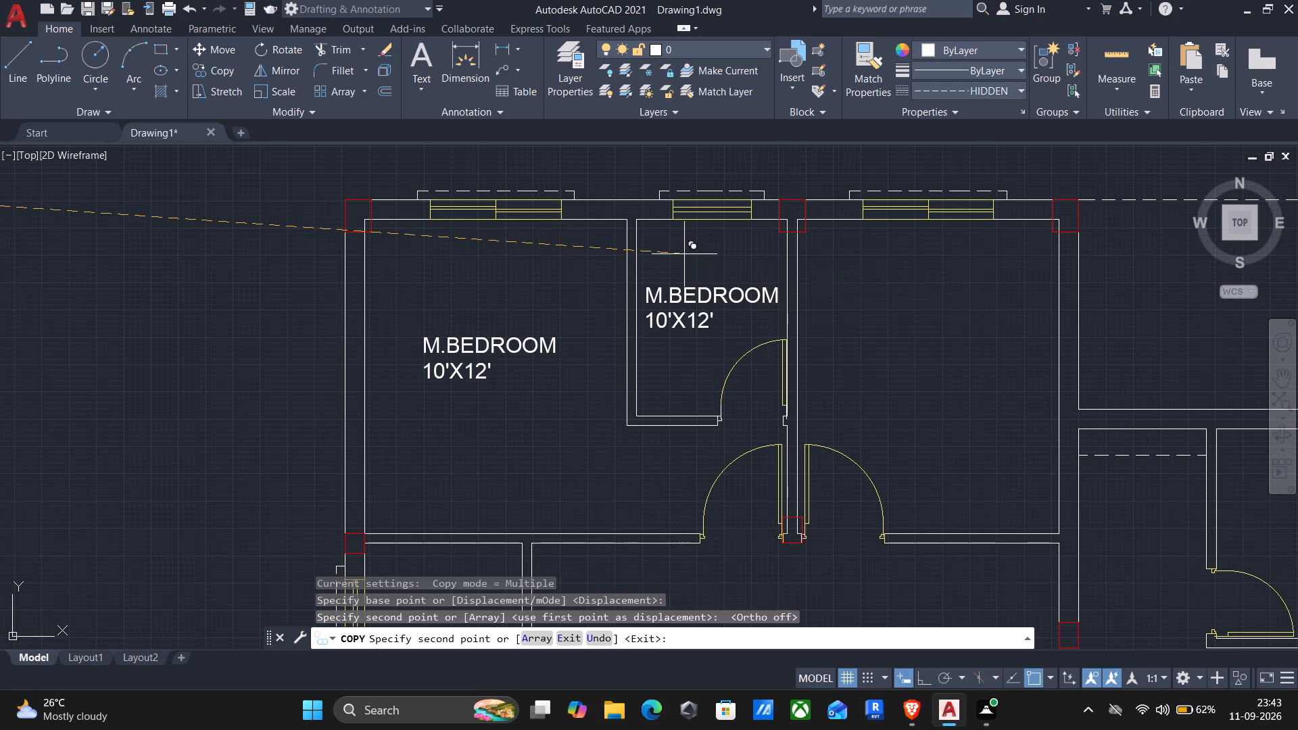
drag(888, 284, 888, 294)
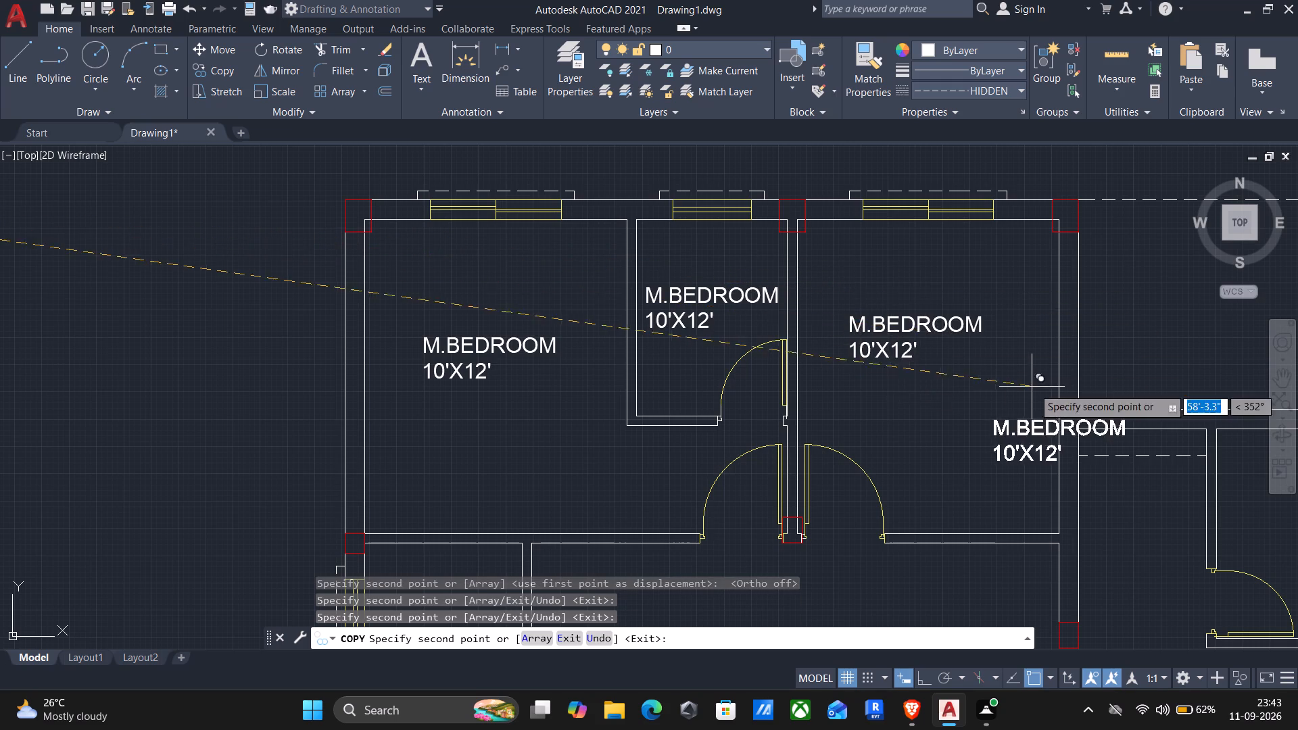
Copy the M.BEDROOM label into the two small adjoining rooms at the upper right of the floor plan, below the dashed outline.
scroll(1067, 418, down, 1)
middle_drag(1138, 464, 1001, 488)
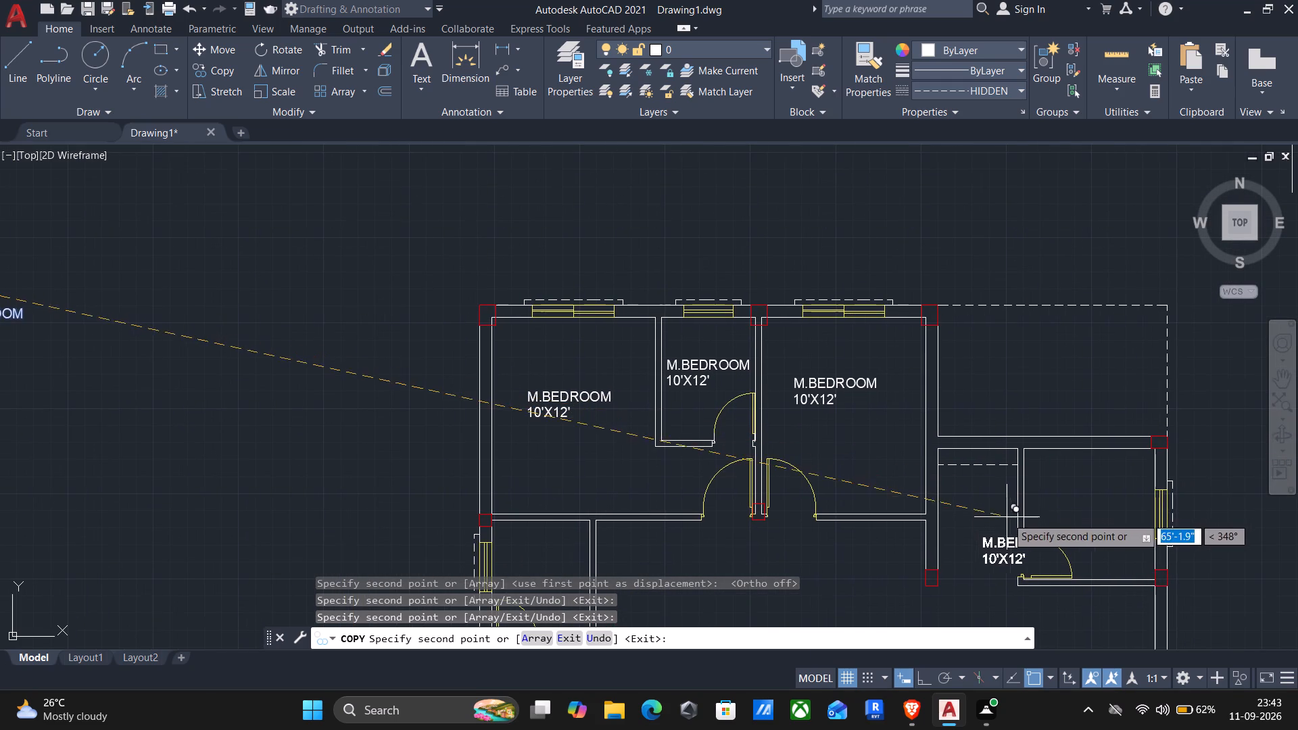
click(1093, 461)
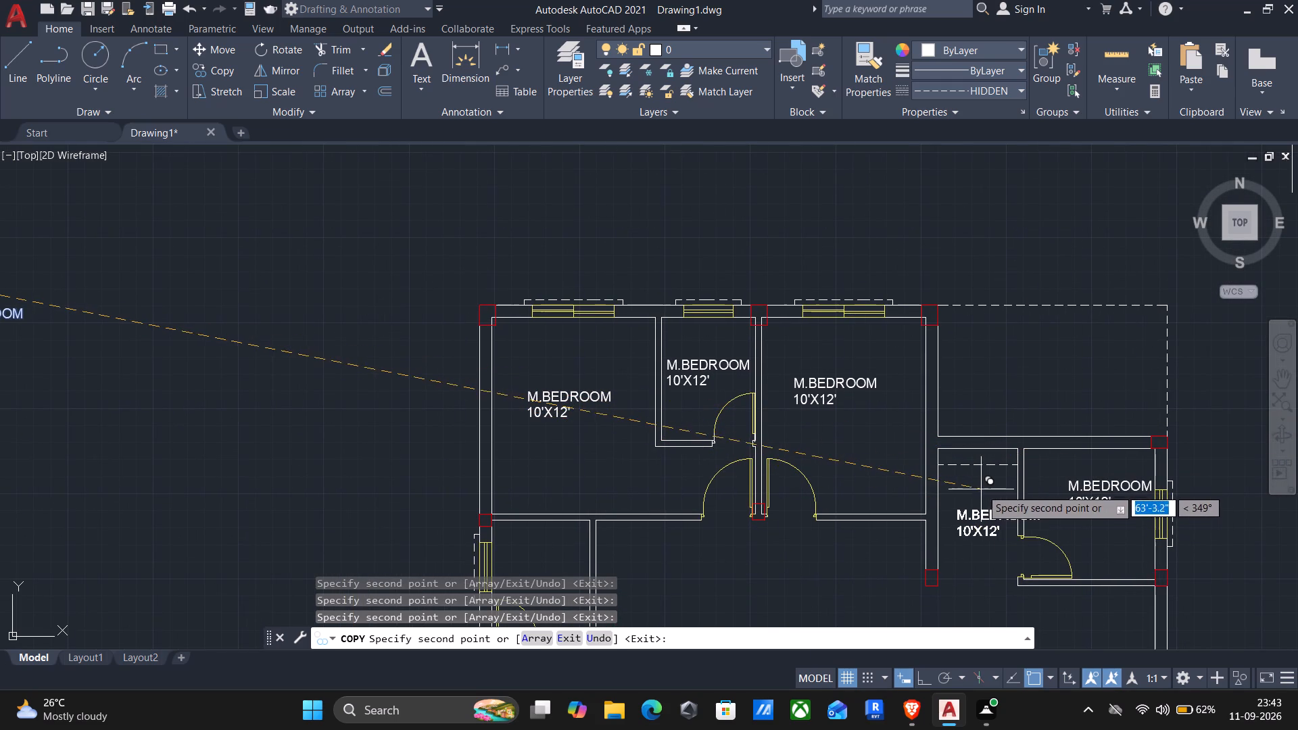
click(979, 481)
Copy the M.BEDROOM label into the small room on the plan's left wall and the large room below it beside the staircase.
middle_drag(909, 487, 1003, 414)
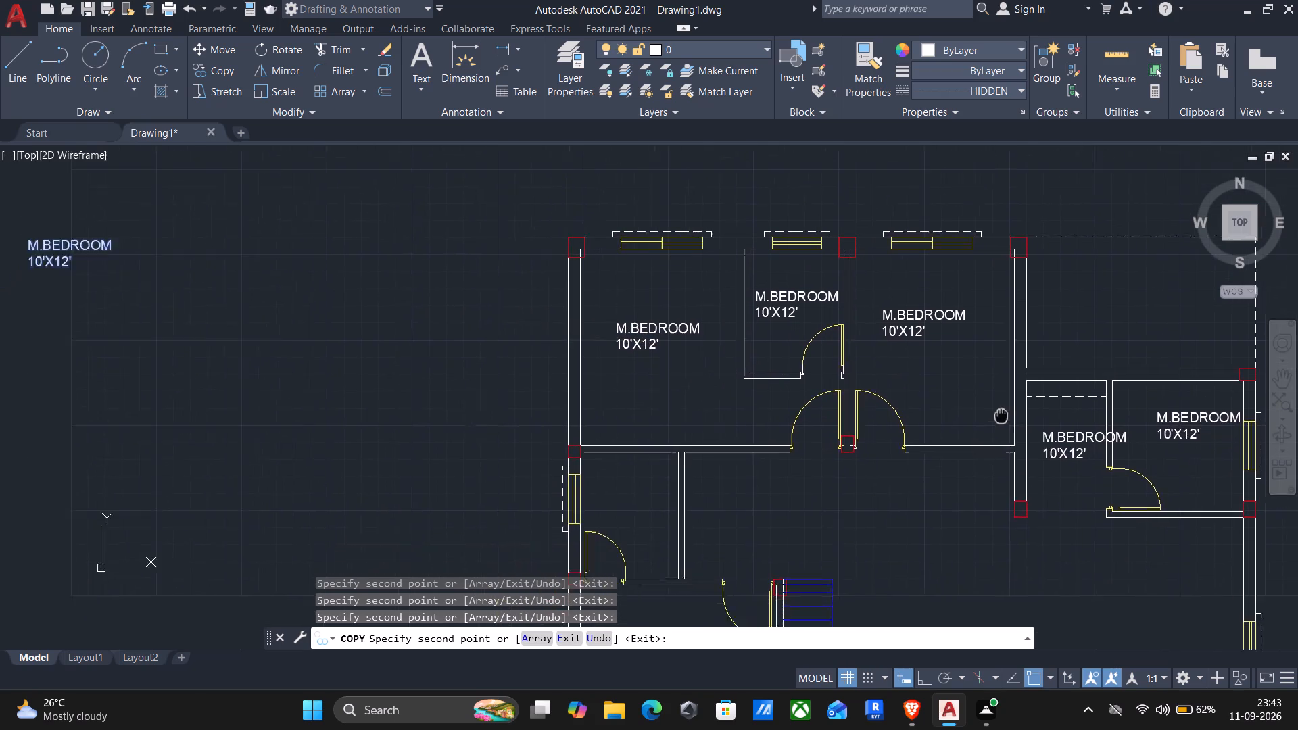
middle_drag(1003, 414, 1027, 390)
scroll(834, 539, up, 2)
scroll(815, 491, down, 2)
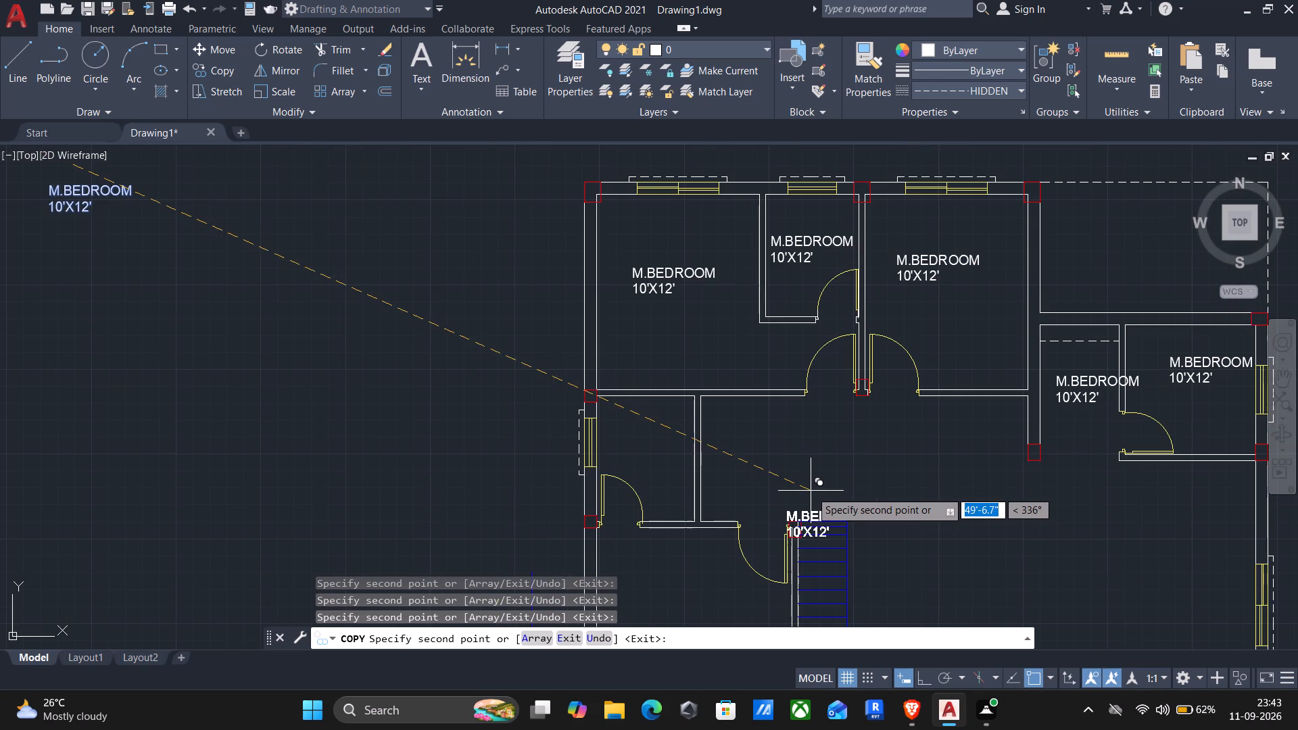
click(652, 412)
middle_drag(833, 492, 917, 276)
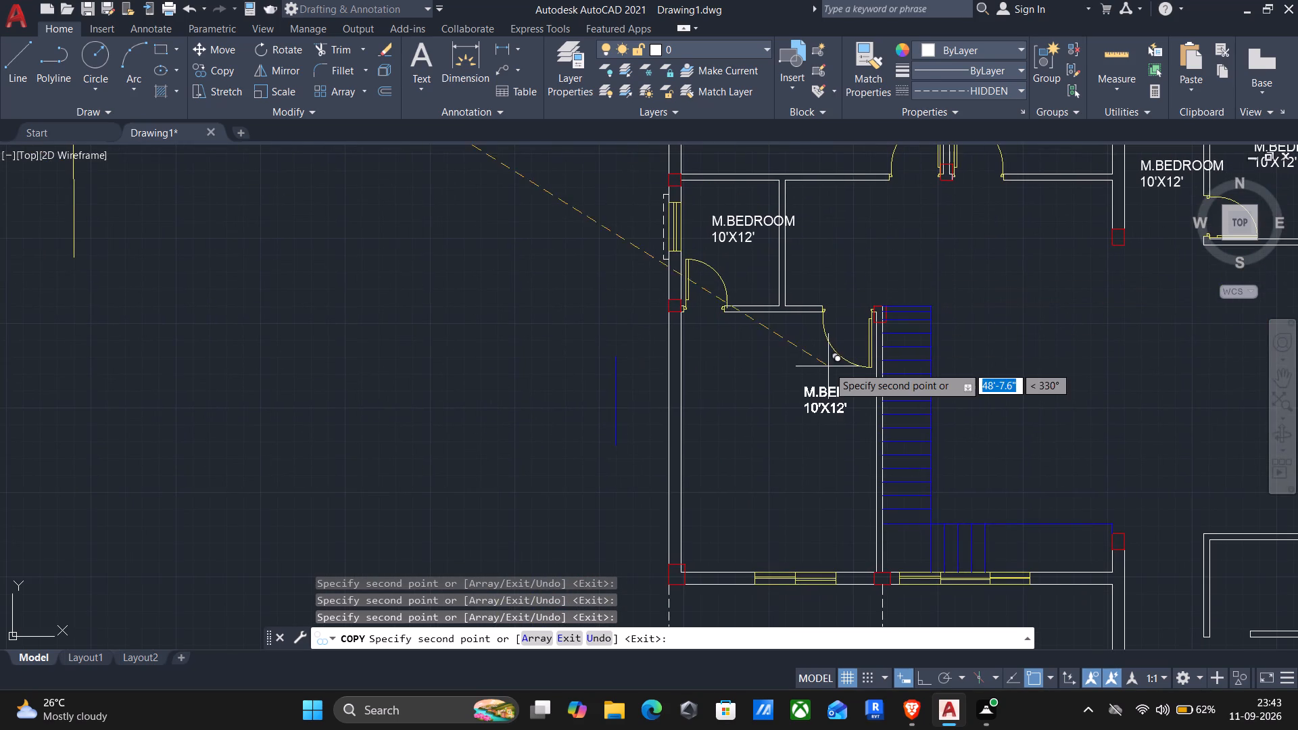
click(765, 364)
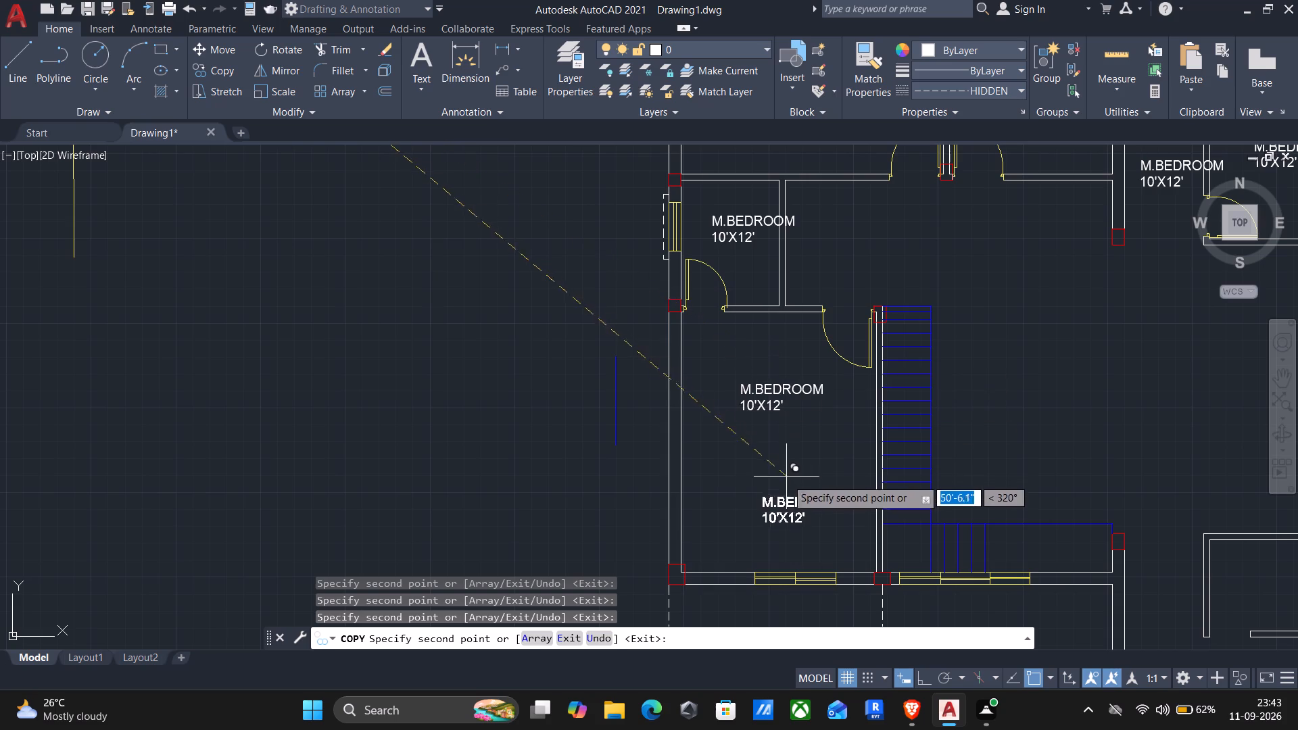
Copy the M.BEDROOM label into the dashed-outline area, the space above the entrance steps, and the plan's lower-right room and small room above it.
middle_drag(785, 465, 836, 312)
click(815, 487)
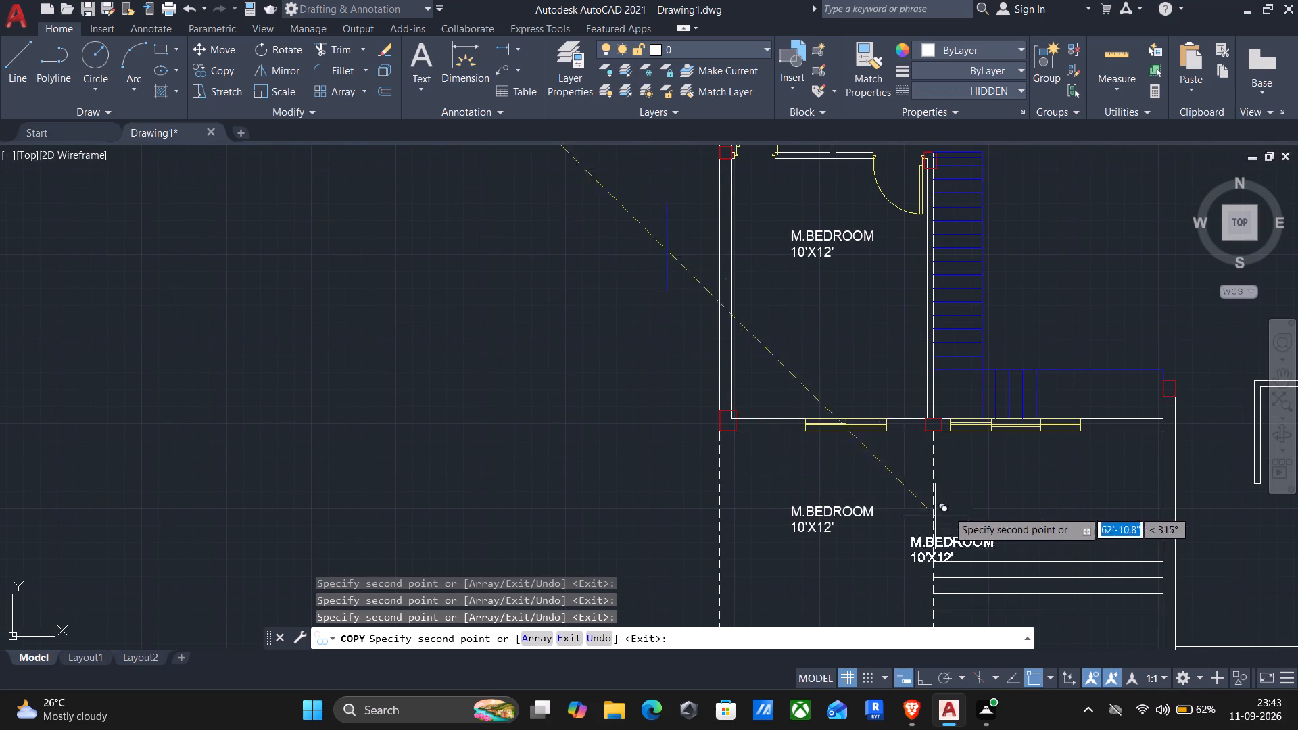
click(1005, 459)
middle_drag(1011, 496, 984, 497)
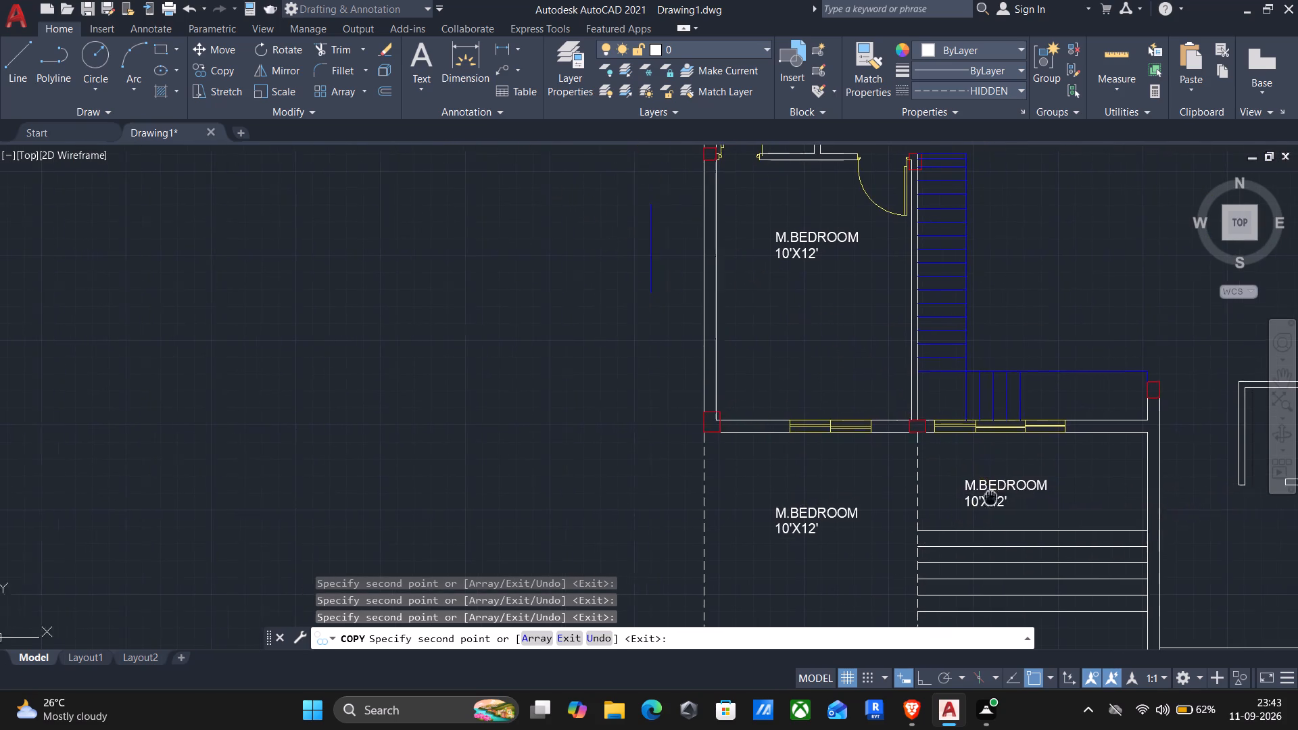
middle_drag(984, 497, 843, 501)
click(1076, 574)
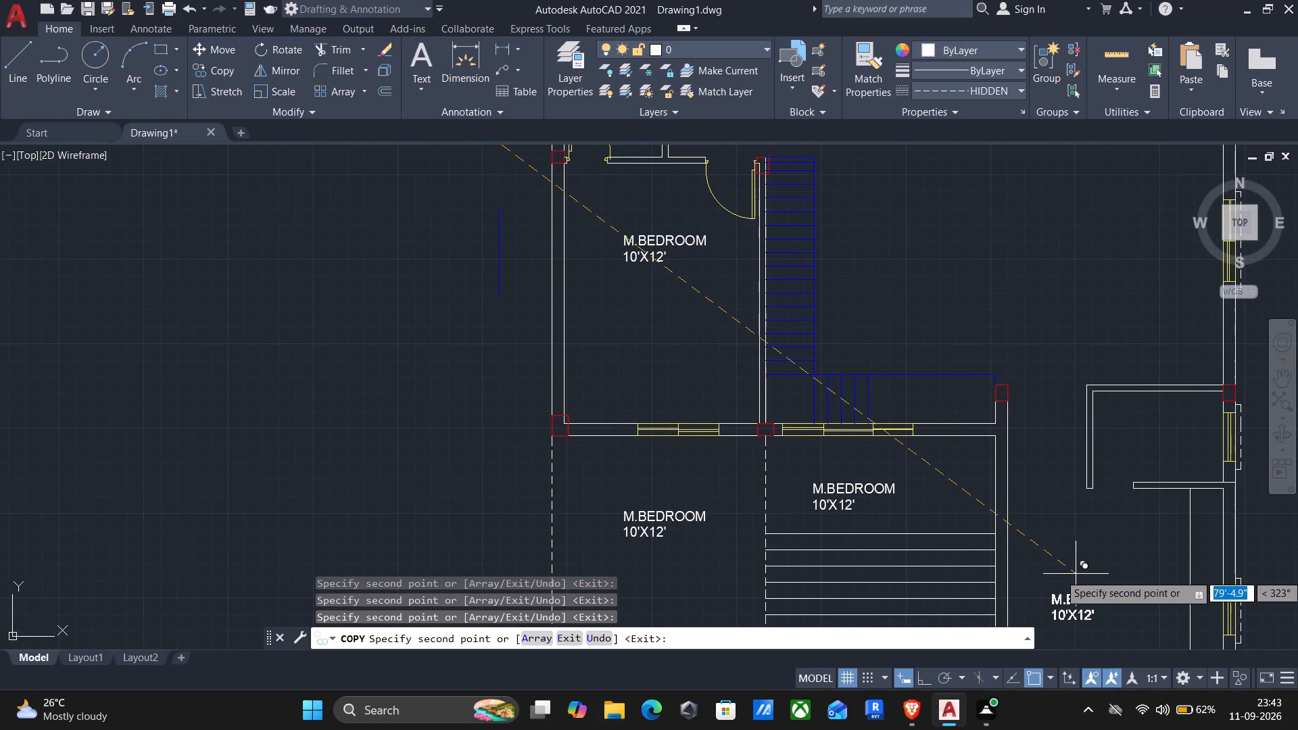
click(1155, 409)
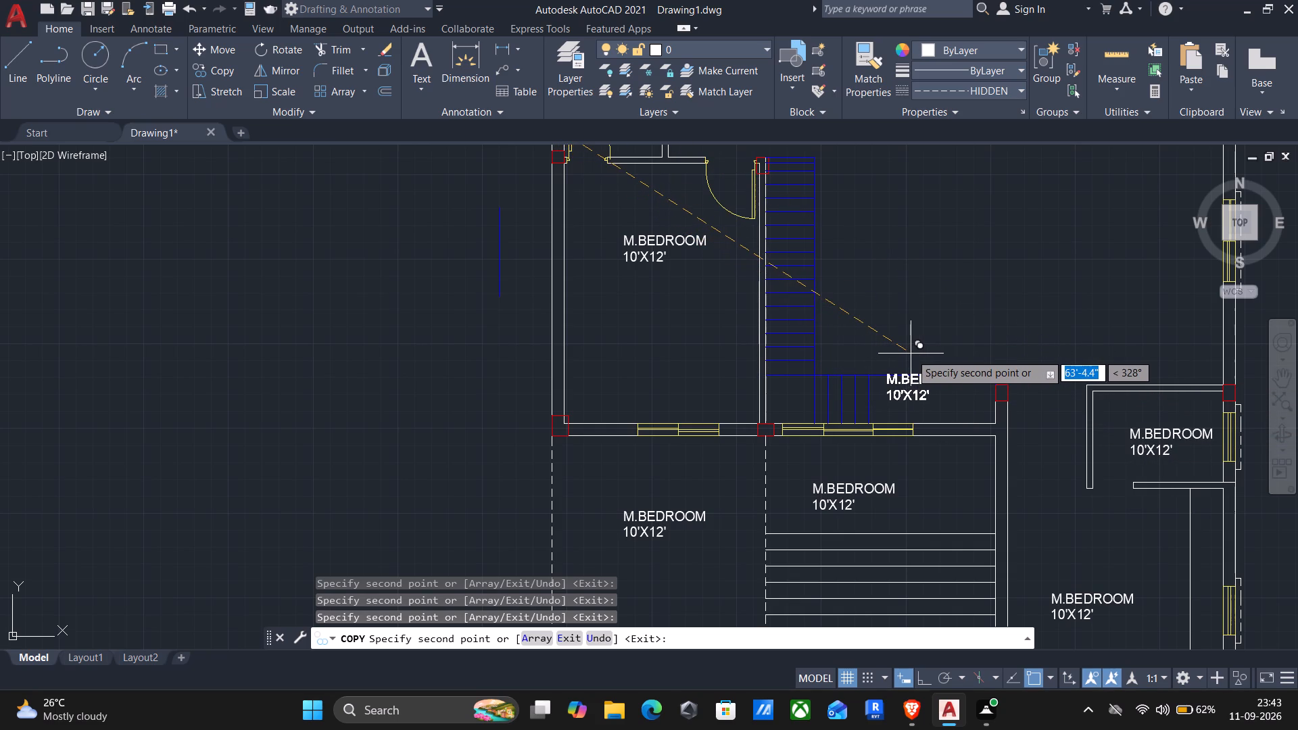
Copy the M.BEDROOM label to two spots beside the blue staircase, the open area near the right wall, and the head of the stairs.
scroll(919, 318, up, 1)
click(919, 312)
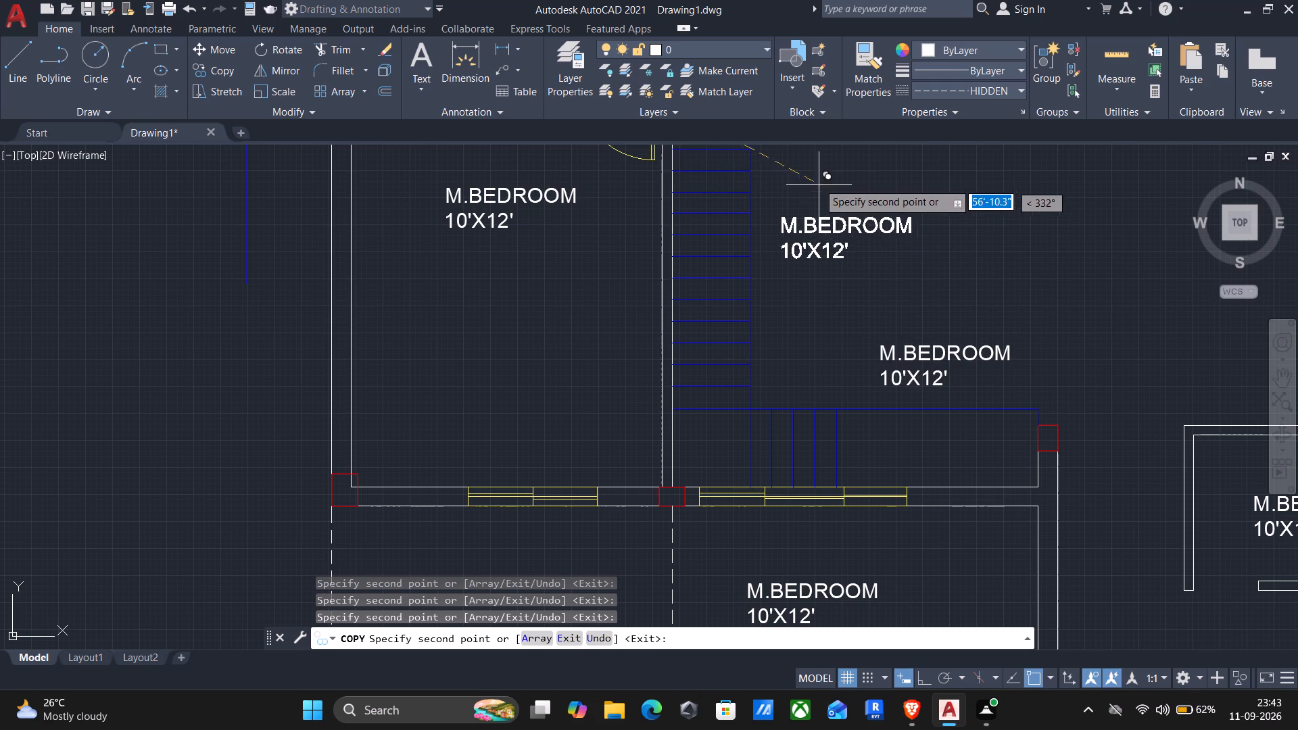
click(813, 137)
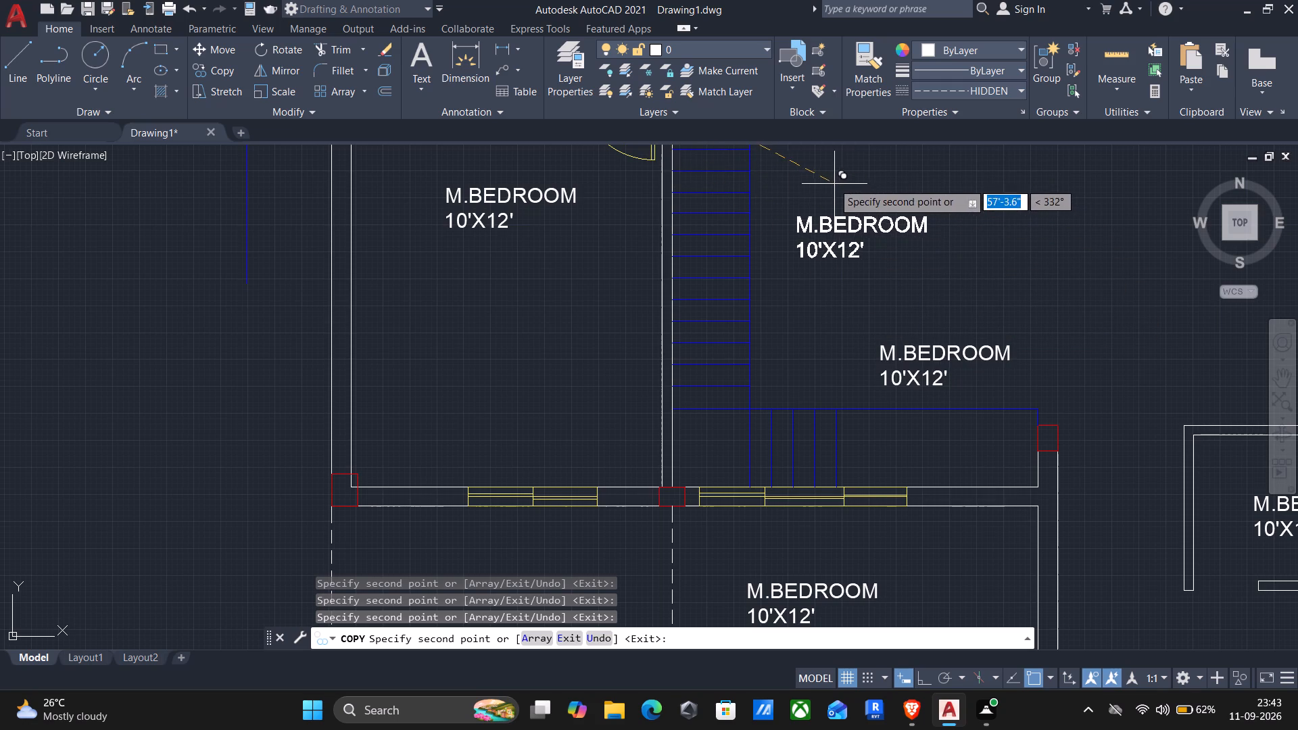
click(821, 162)
middle_drag(848, 259, 781, 331)
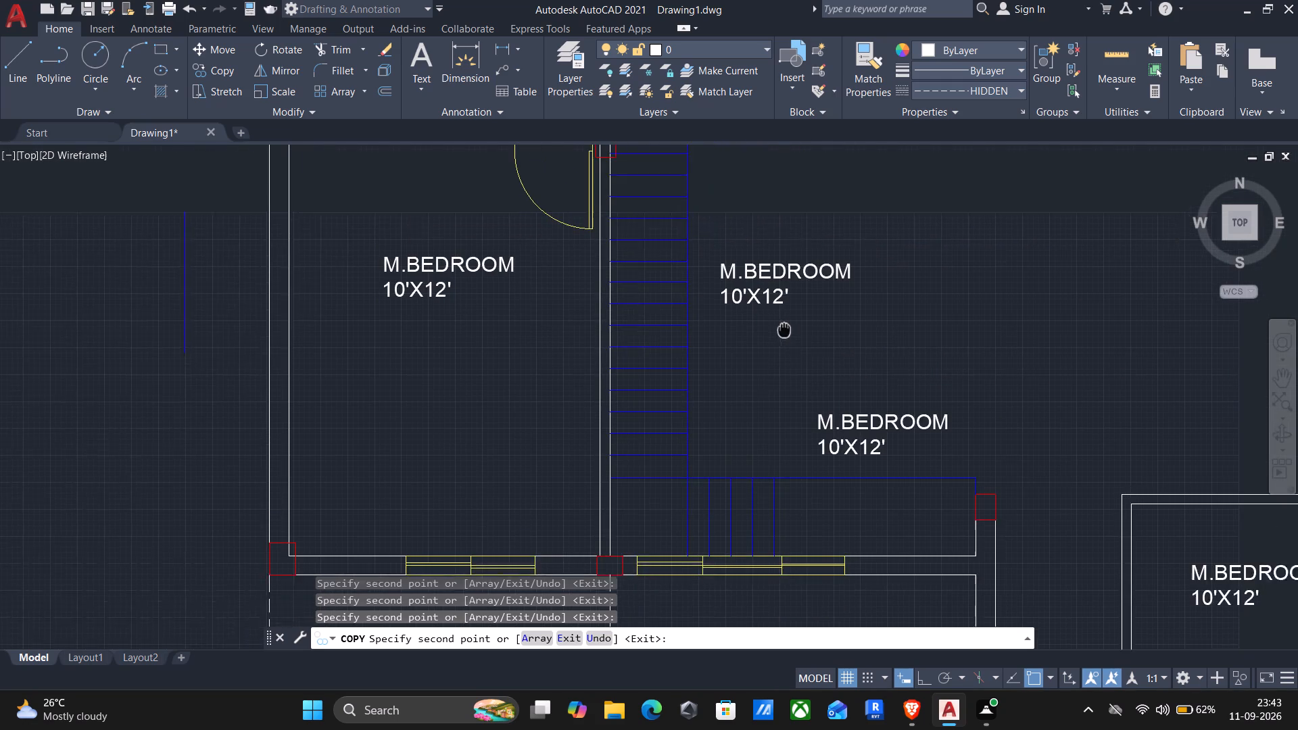
middle_drag(781, 331, 773, 339)
middle_drag(977, 328, 834, 420)
scroll(855, 427, down, 1)
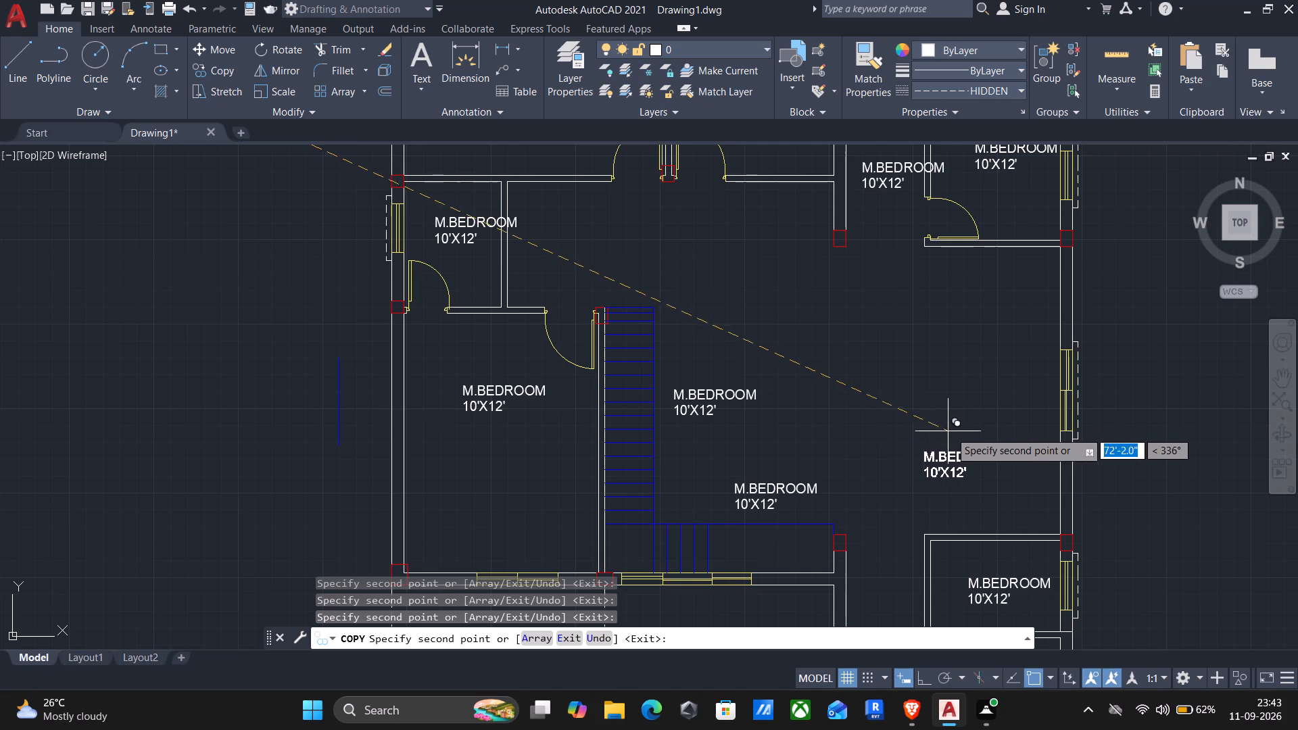
click(988, 415)
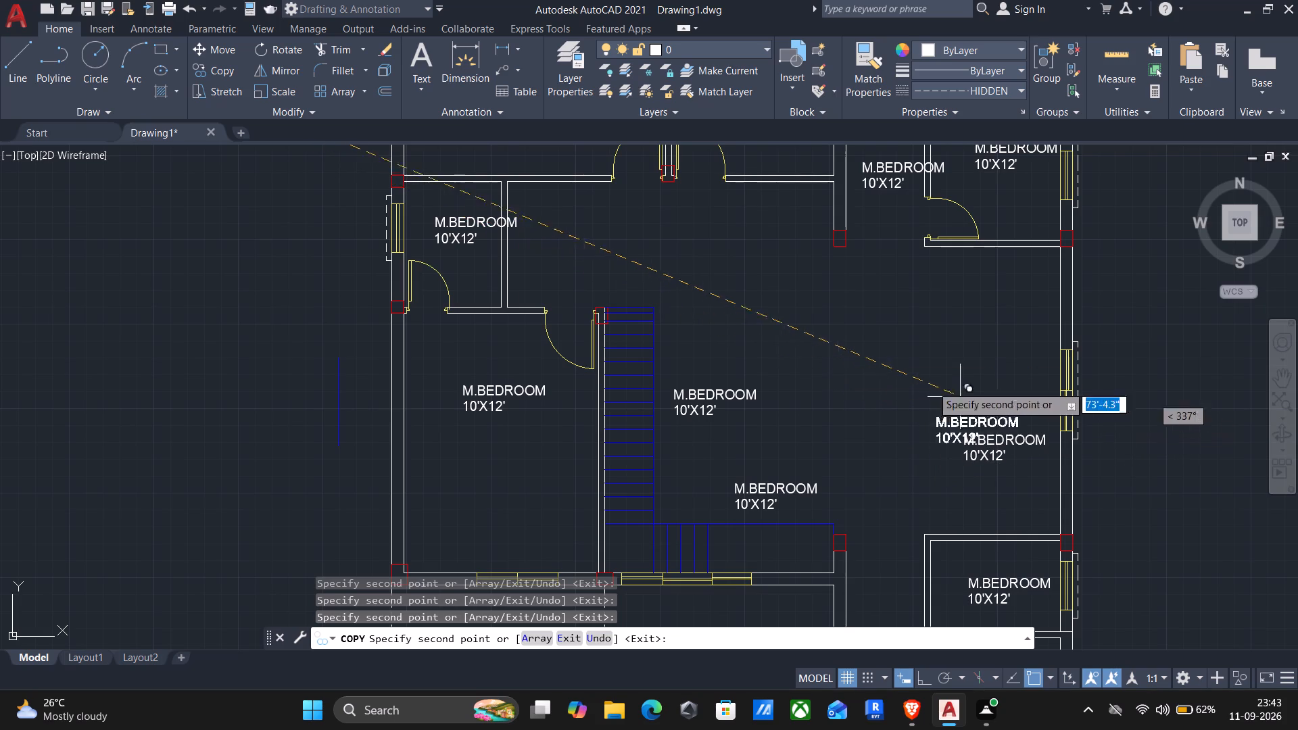
click(629, 255)
key(Escape)
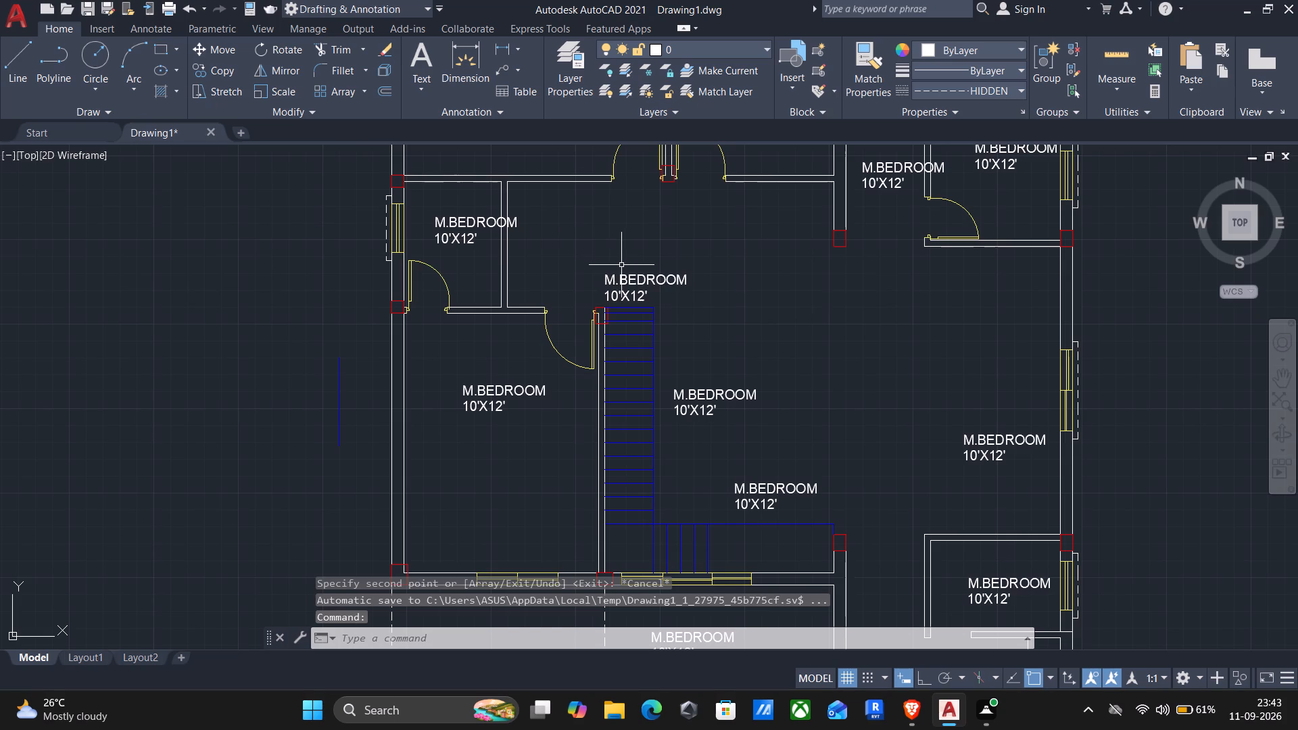
Replace the text of the label at the head of the staircase with "UP".
double_click(629, 282)
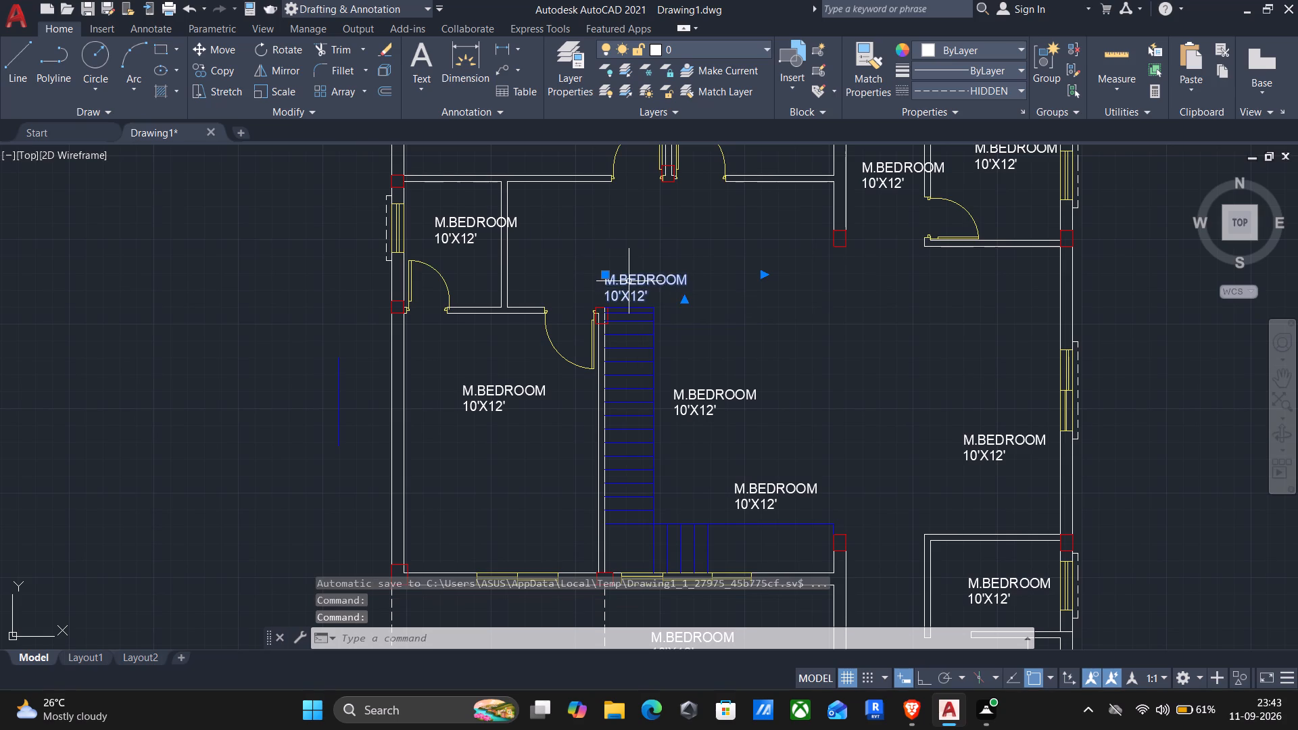
drag(656, 297, 587, 265)
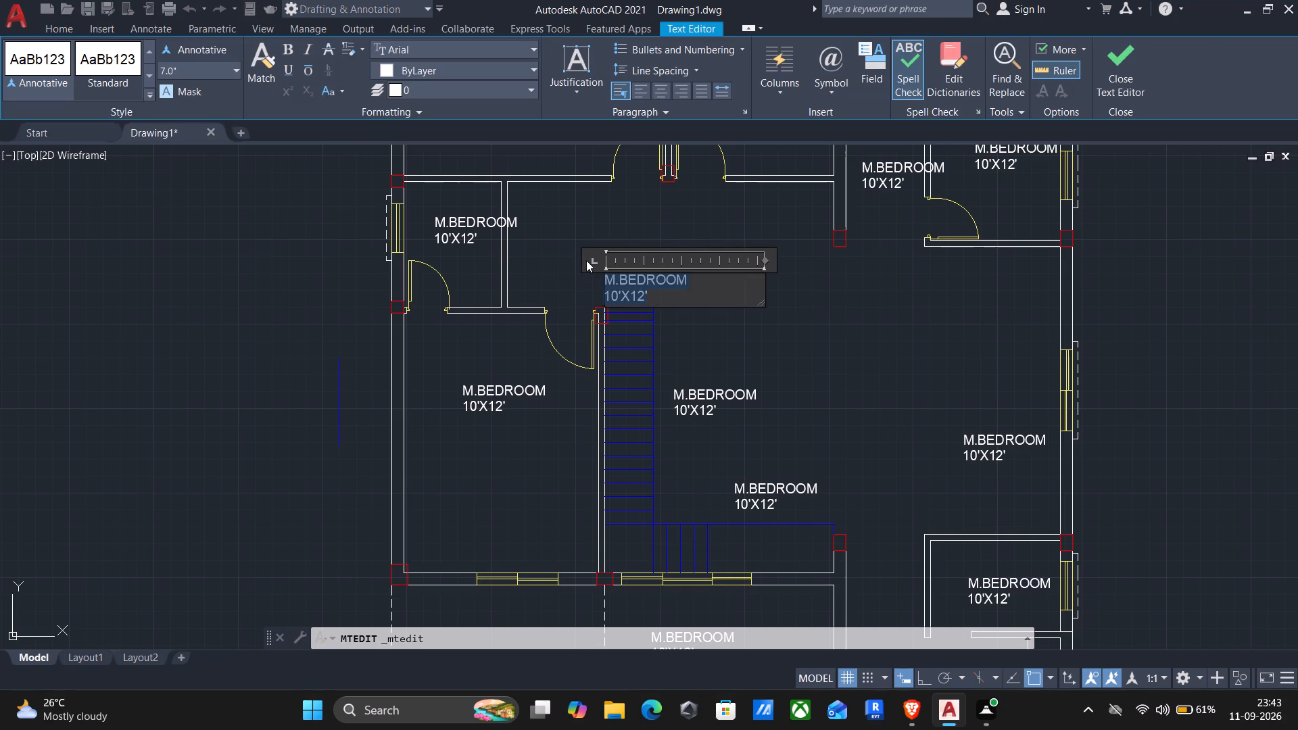
key(BackSpace)
text(UP)
click(804, 339)
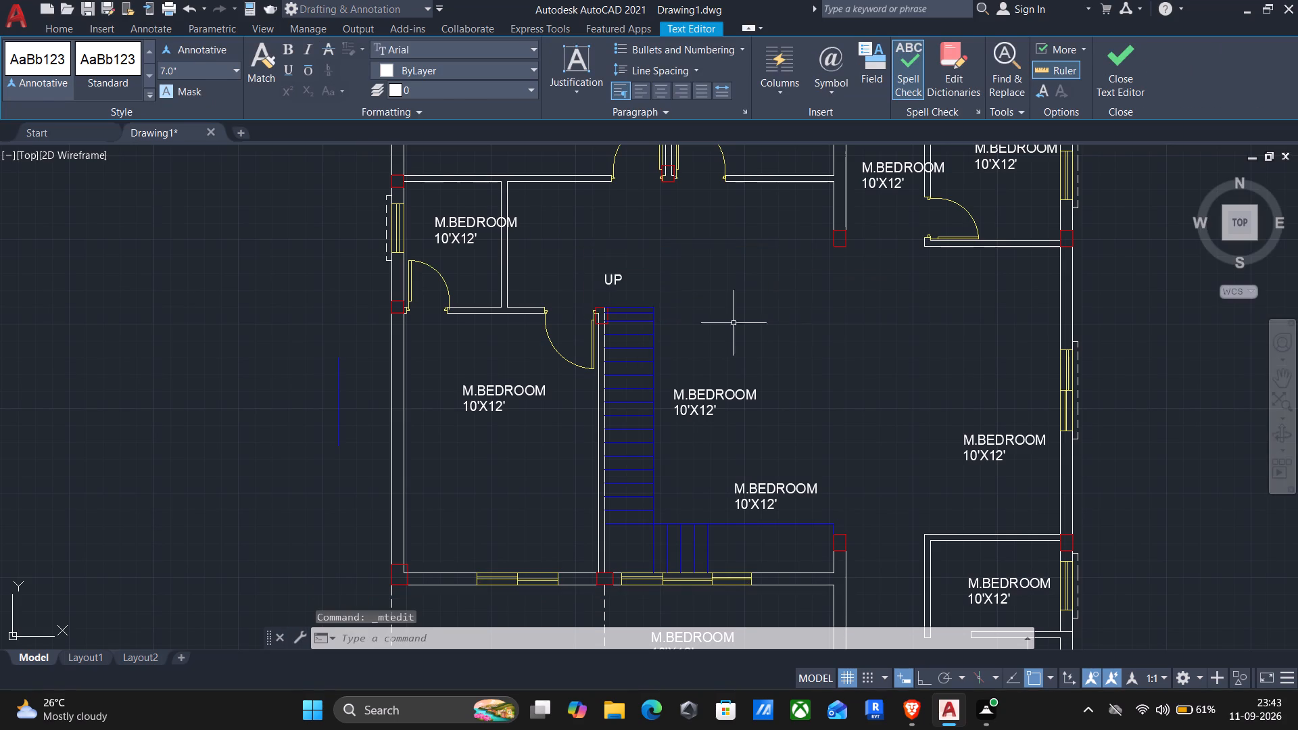
Move the UP label down, closer to the first tread of the staircase.
click(610, 279)
key(m)
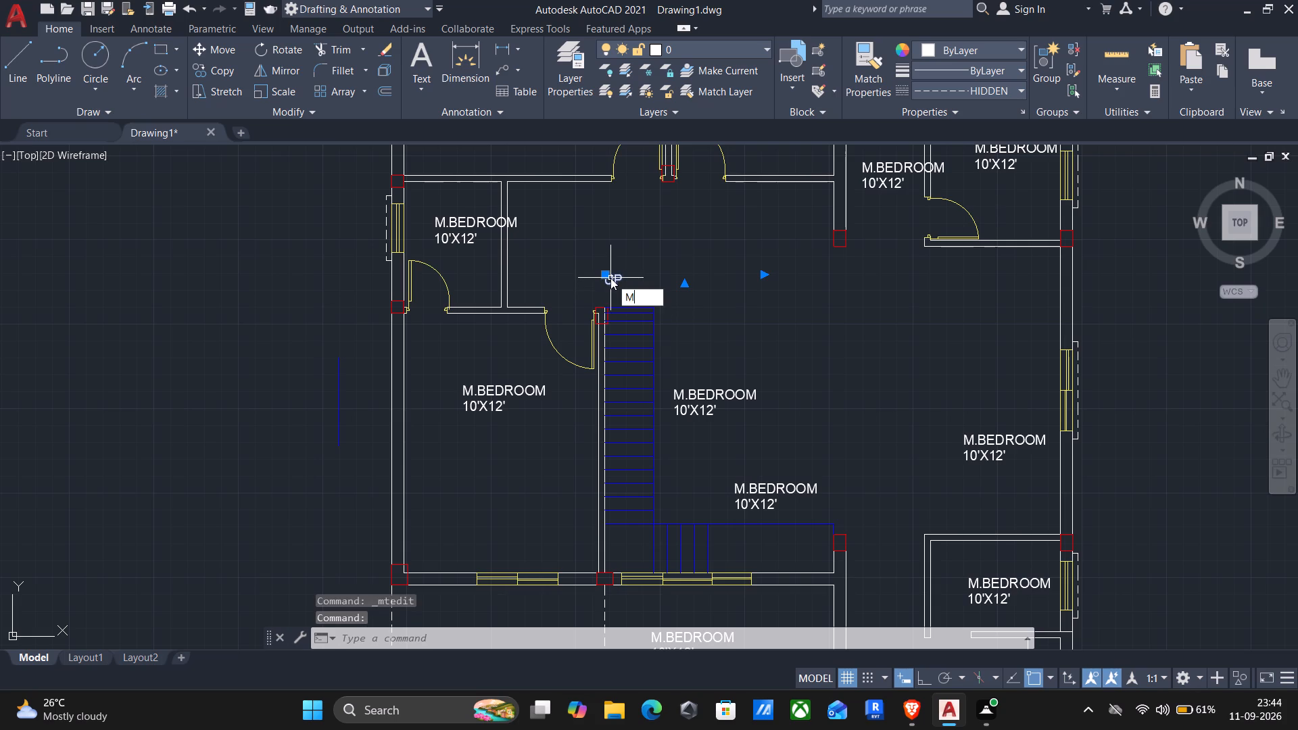
key(Return)
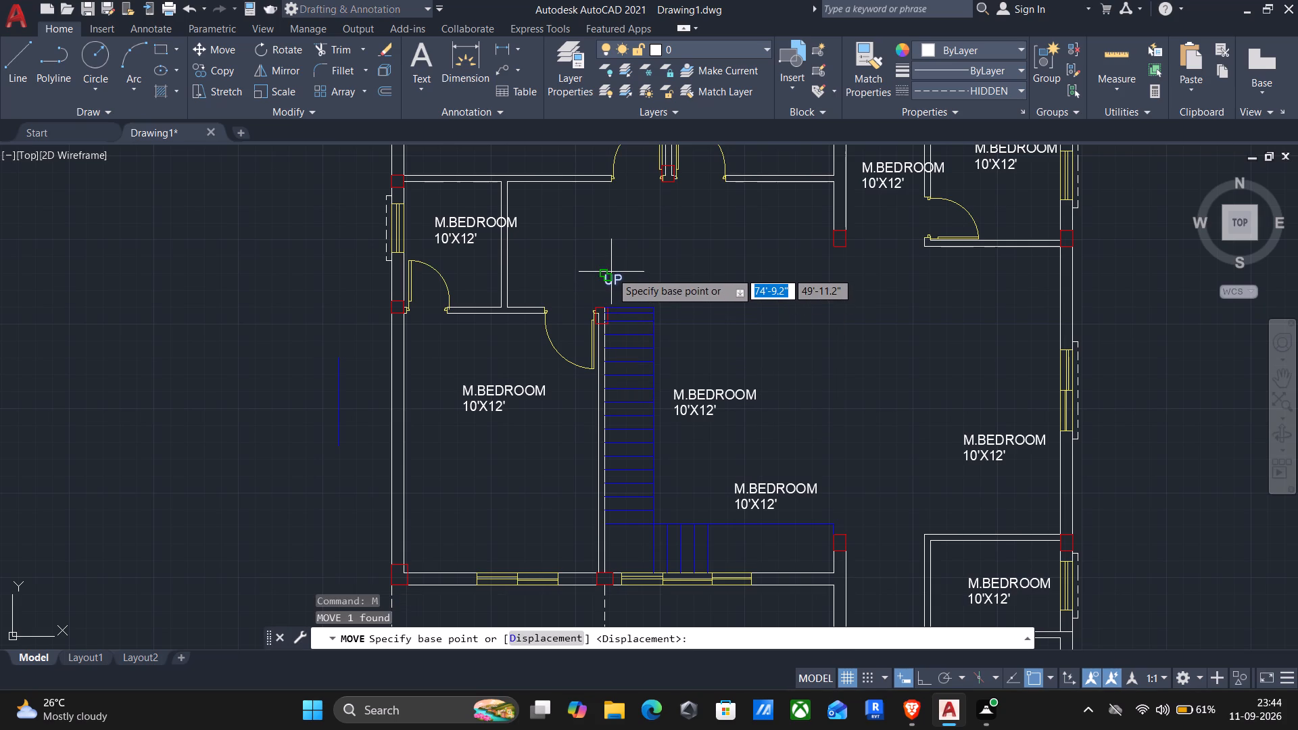
scroll(611, 272, up, 1)
click(593, 270)
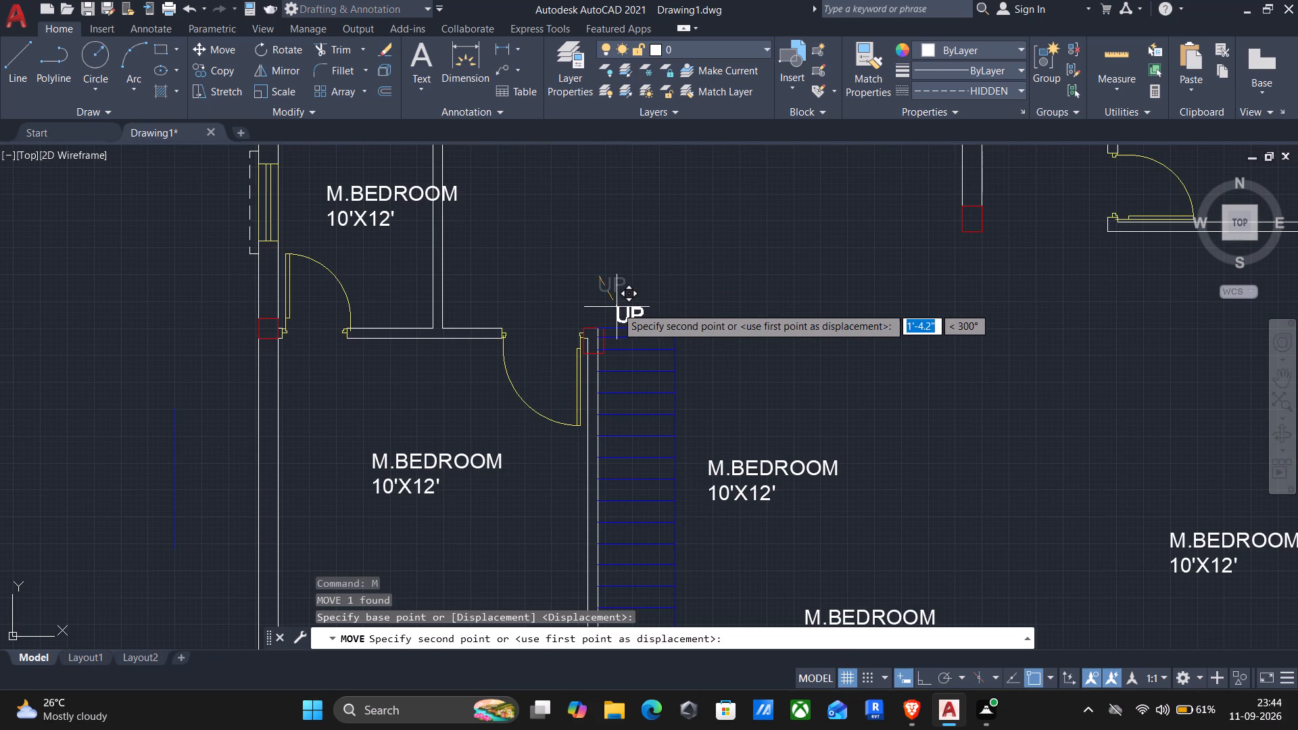
click(623, 301)
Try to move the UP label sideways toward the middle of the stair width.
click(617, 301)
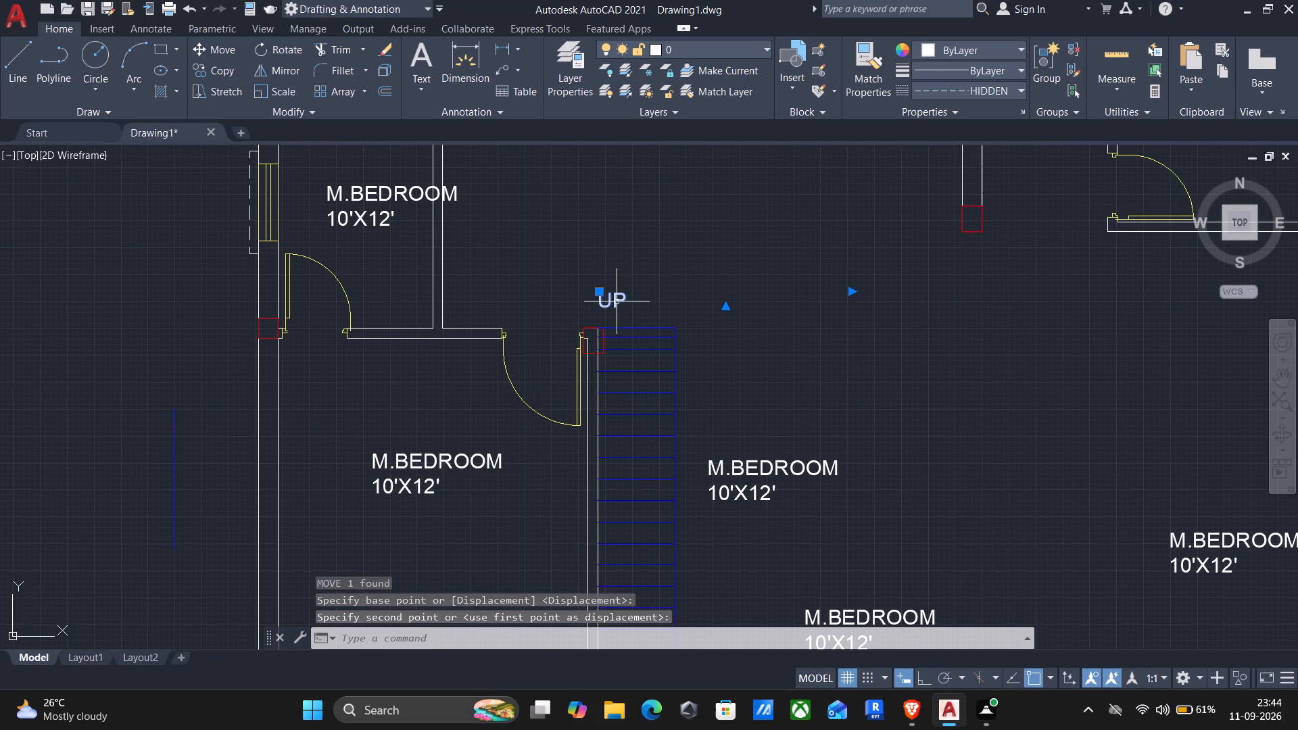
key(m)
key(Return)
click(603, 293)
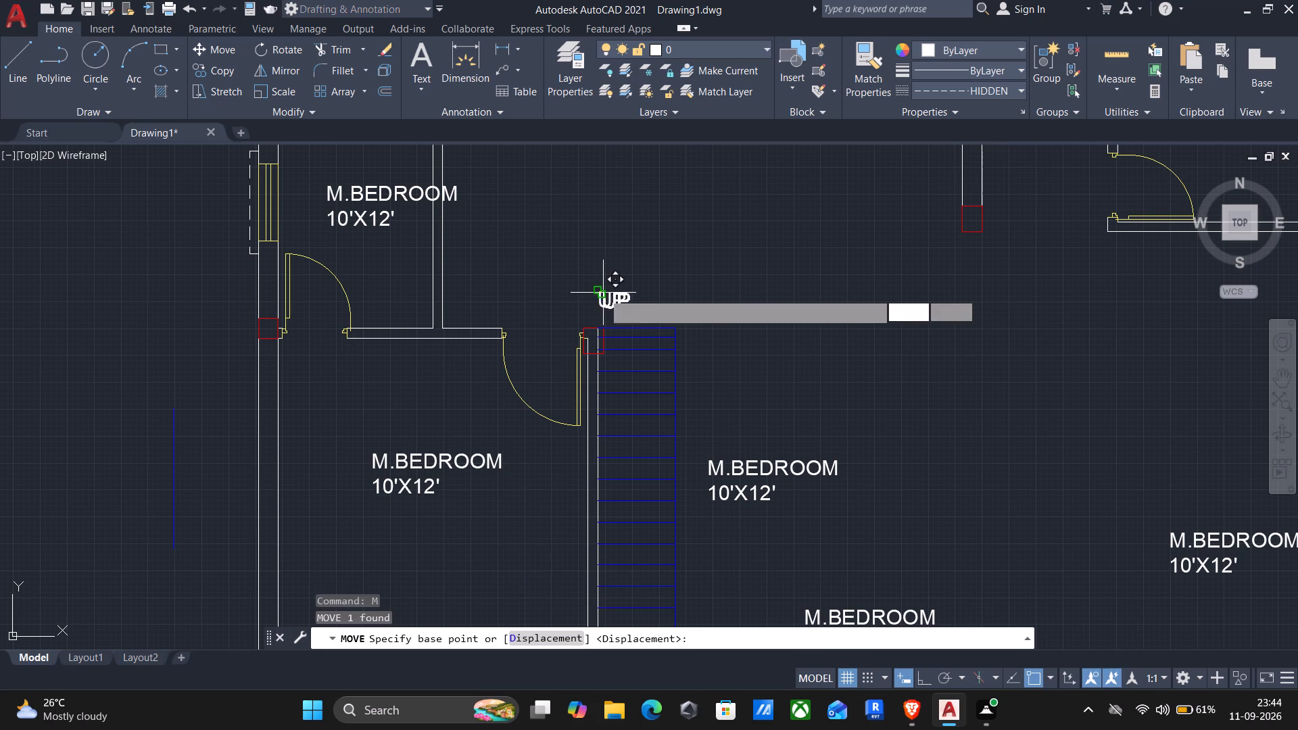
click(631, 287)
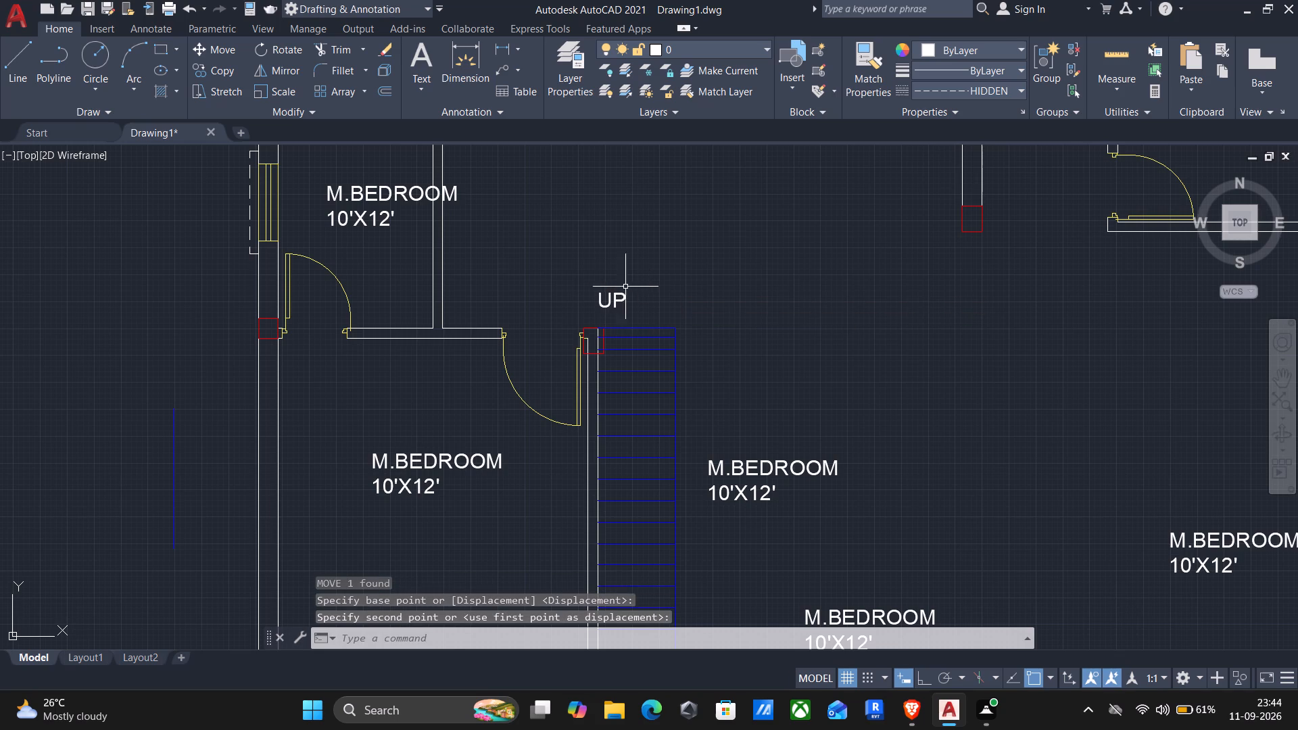
Move the UP label sideways so it sits roughly centred above the first tread of the staircase.
click(612, 293)
key(m)
key(Return)
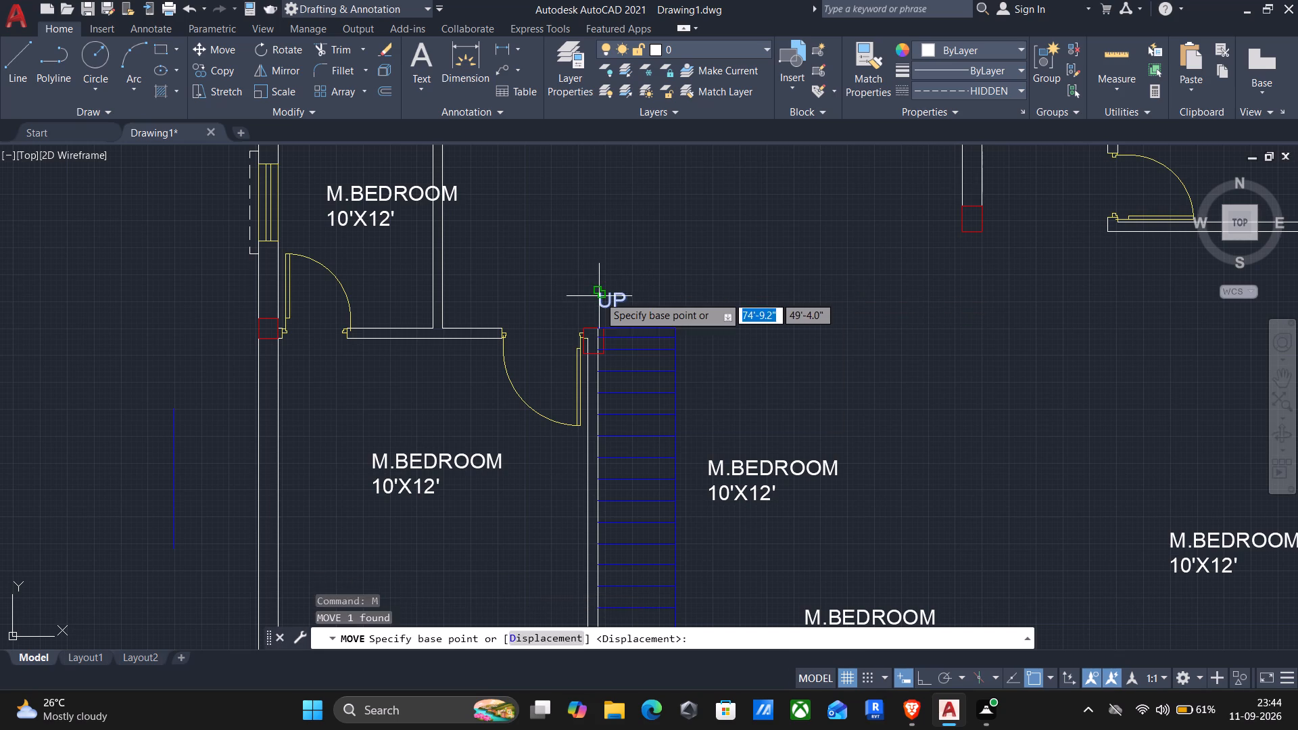
click(599, 297)
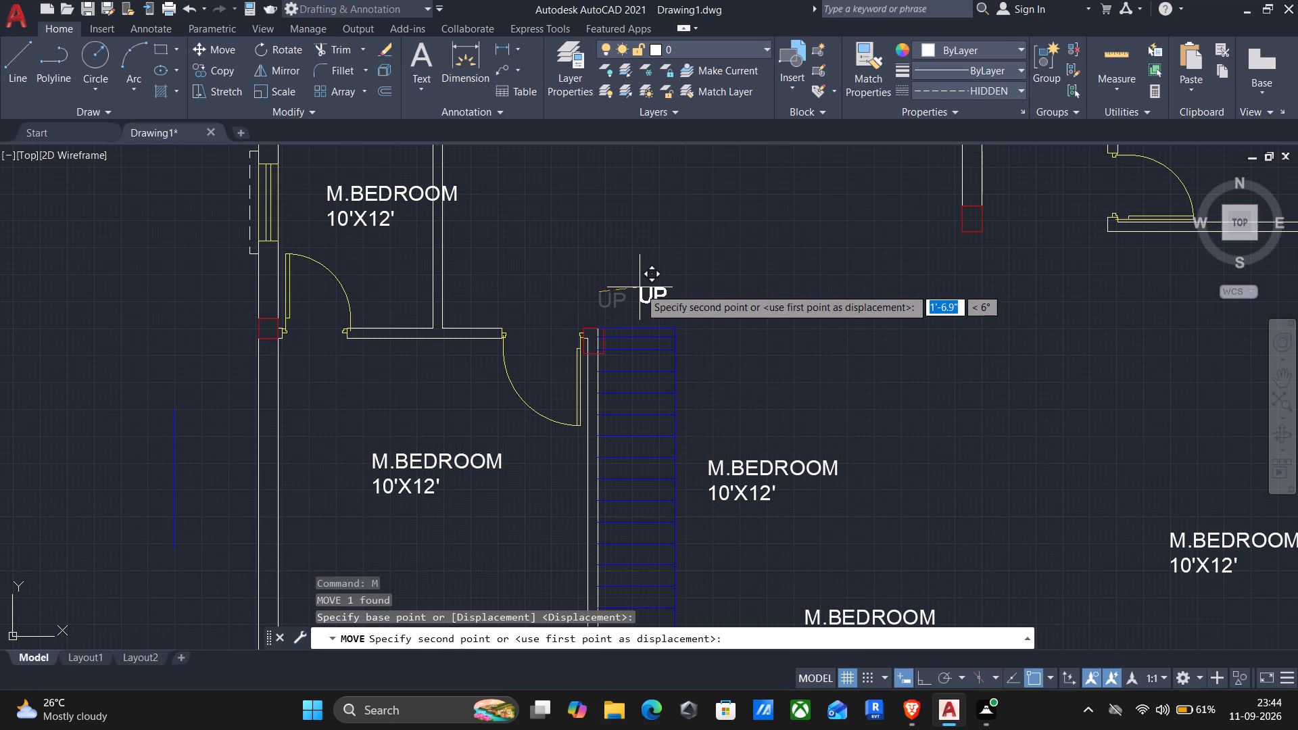
click(638, 299)
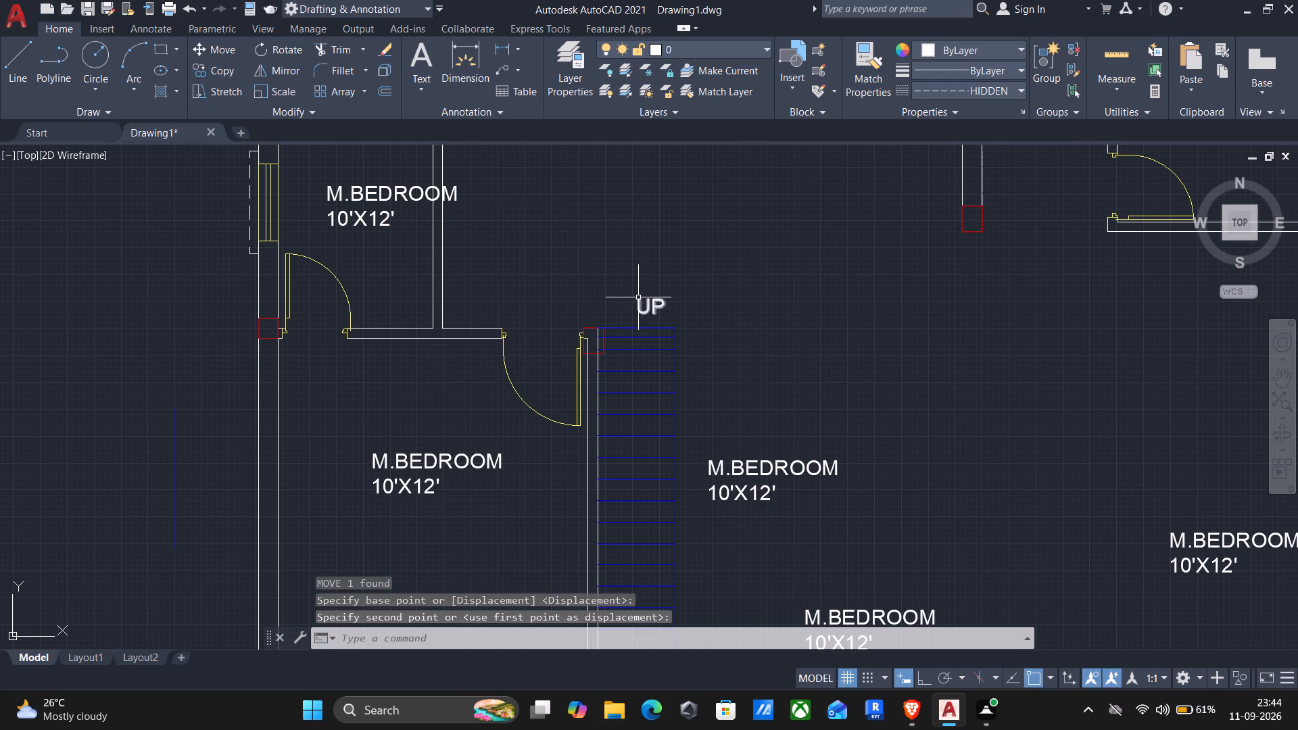
Rename the M.BEDROOM label in the small room between the two upper bedrooms to "B.ROOM".
scroll(623, 308, down, 2)
middle_drag(621, 331, 625, 441)
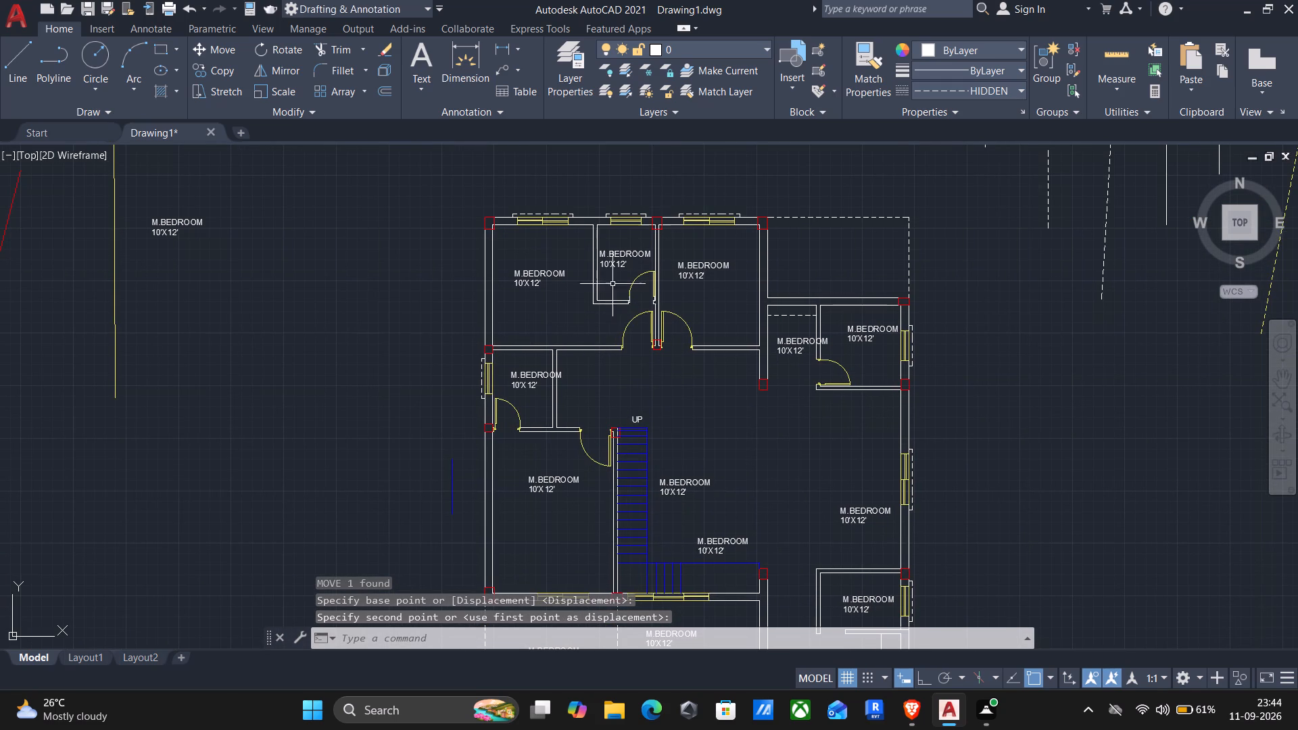
double_click(621, 252)
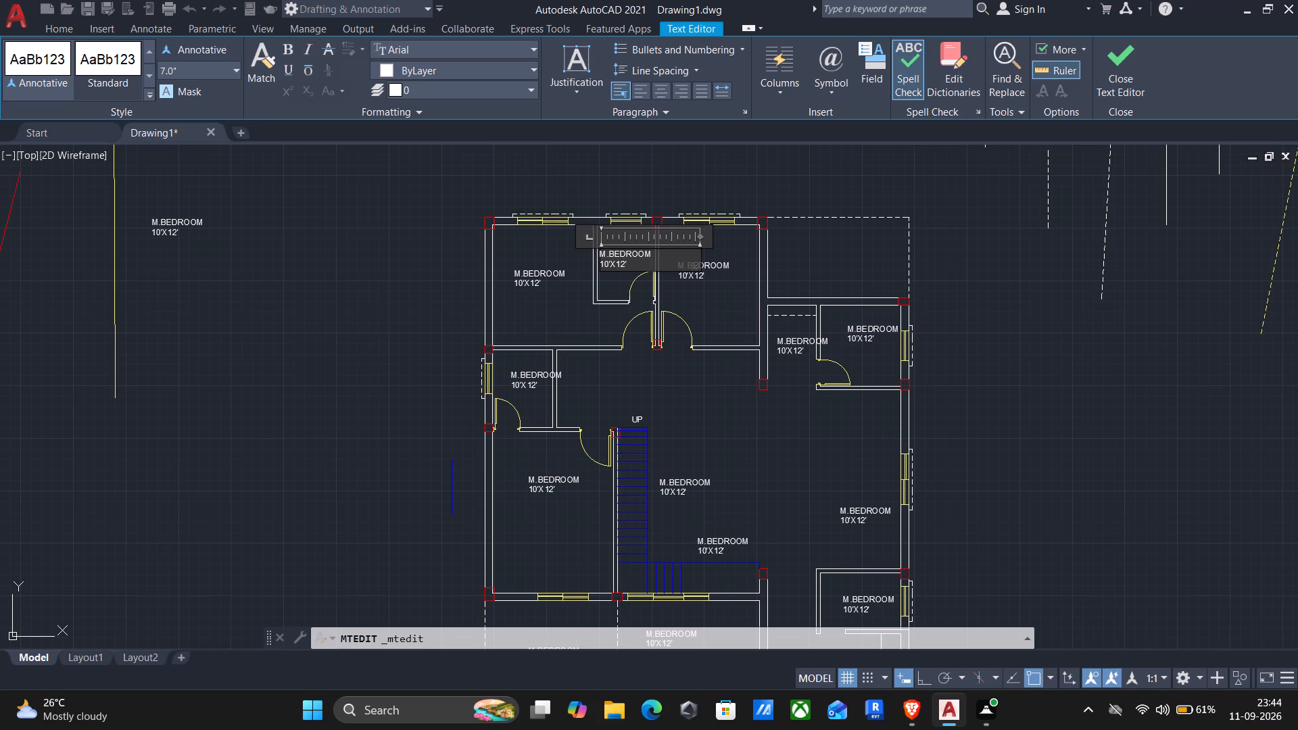
scroll(623, 262, up, 2)
drag(631, 276, 610, 266)
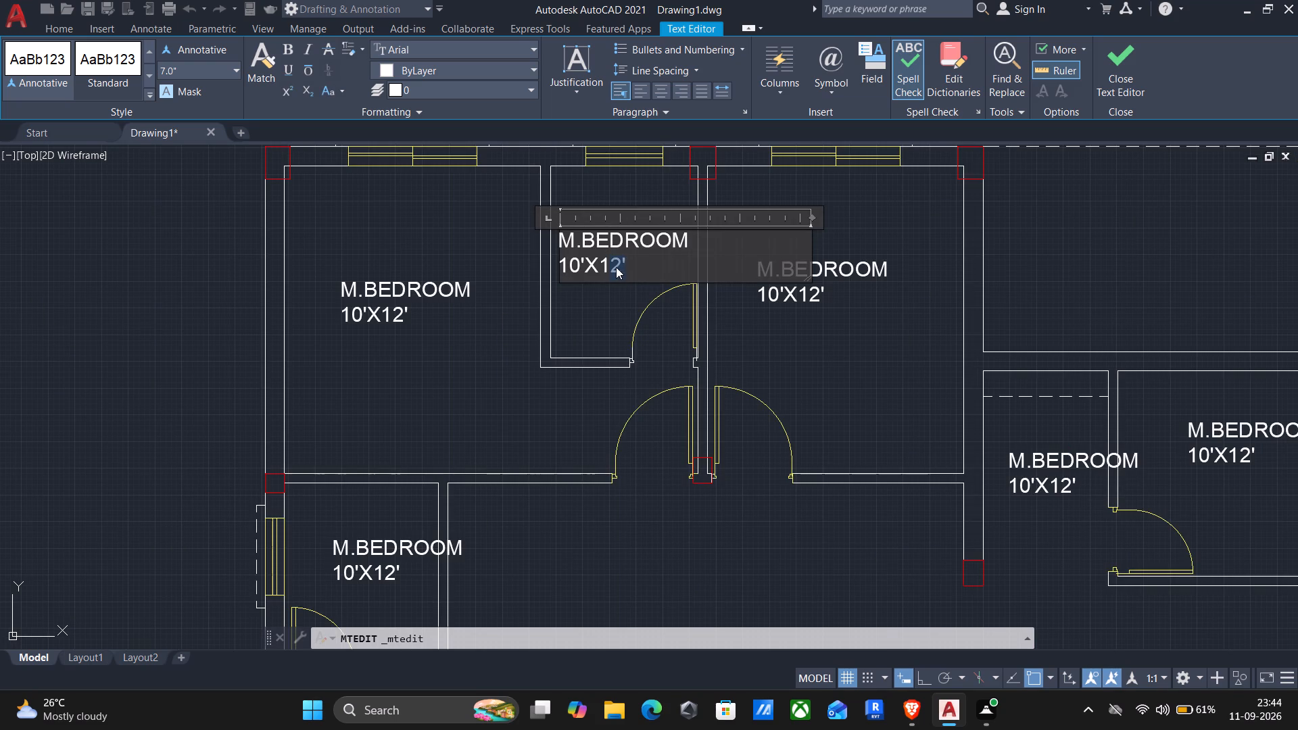
click(692, 228)
click(631, 237)
key(BackSpace)
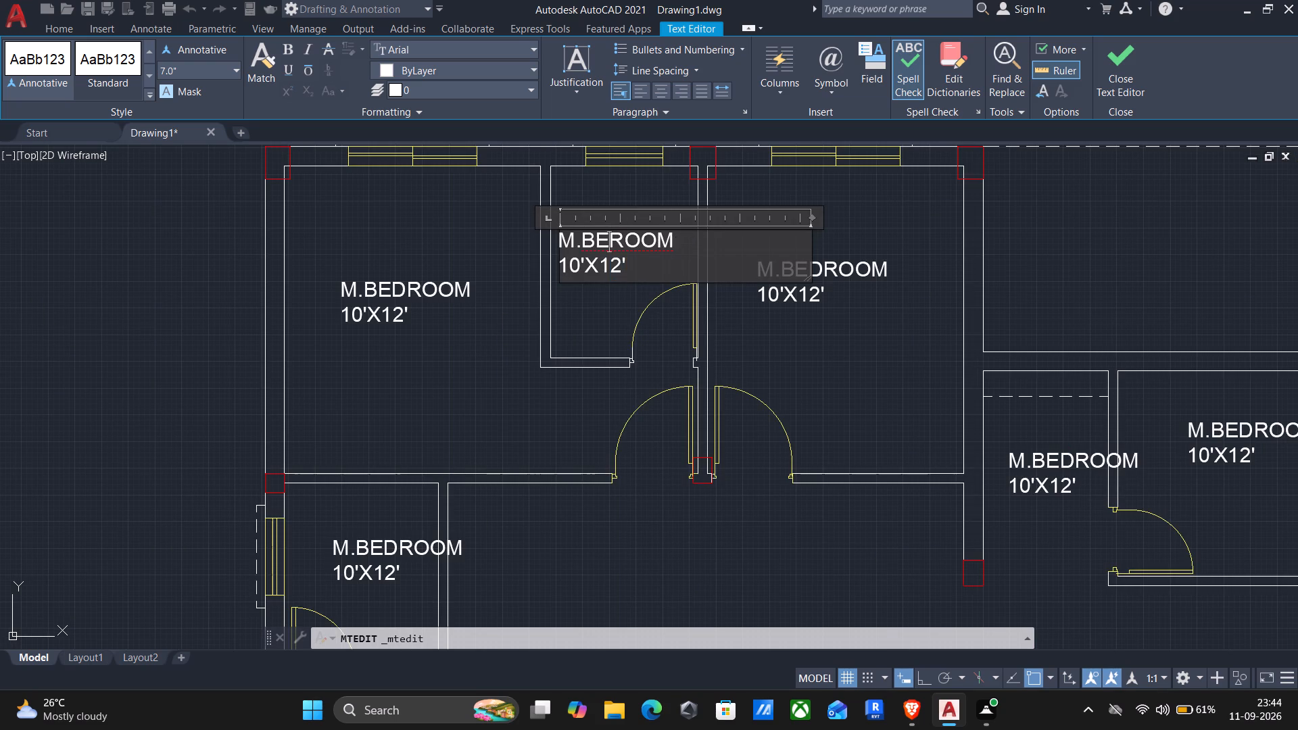
key(BackSpace)
key(period)
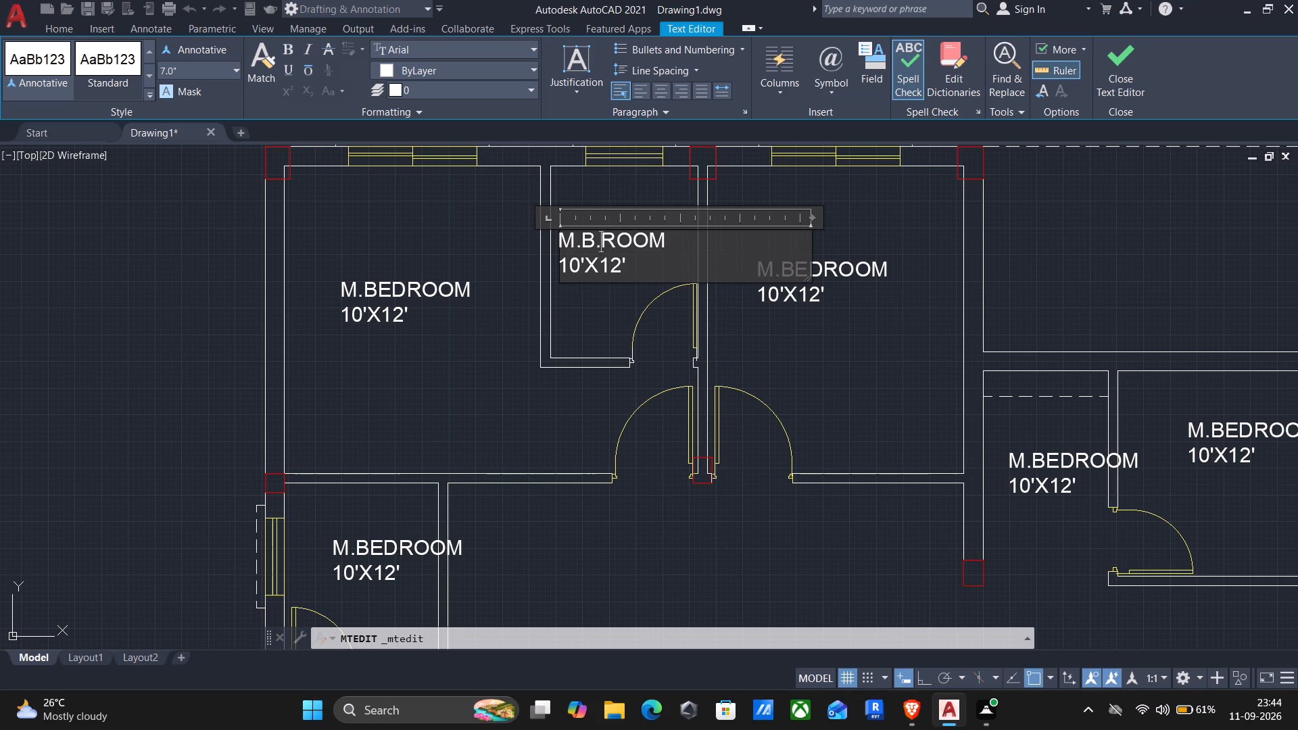
click(582, 235)
key(BackSpace)
key(BackSpace)
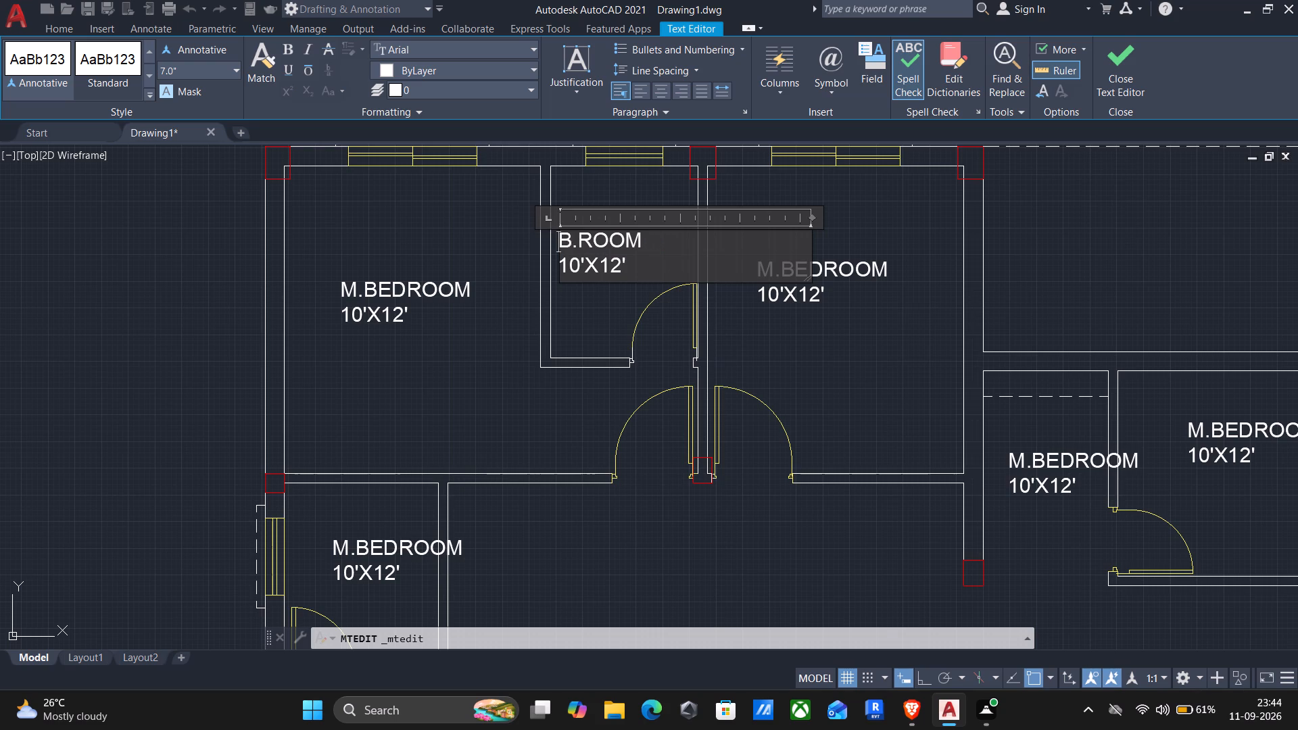
Set the size line of the B.ROOM label to 5.75'X7.5'.
scroll(611, 269, up, 2)
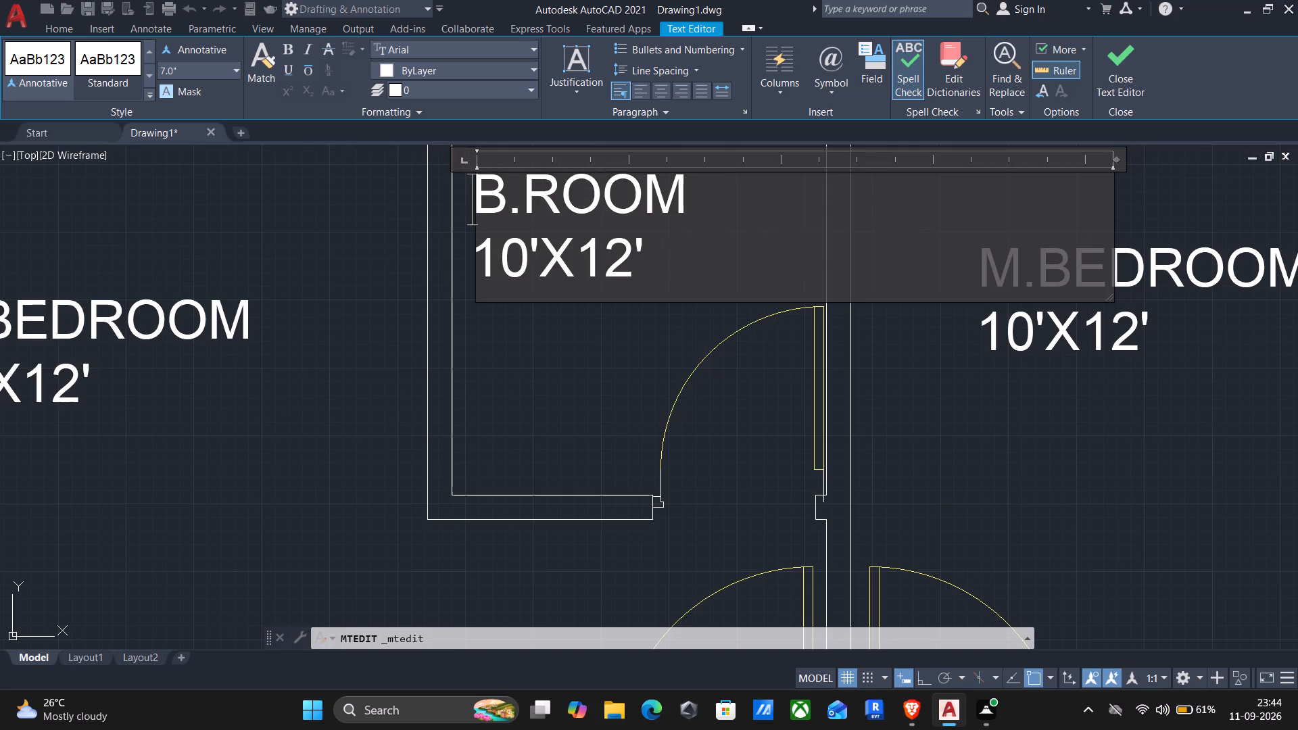
click(531, 268)
key(BackSpace)
key(BackSpace)
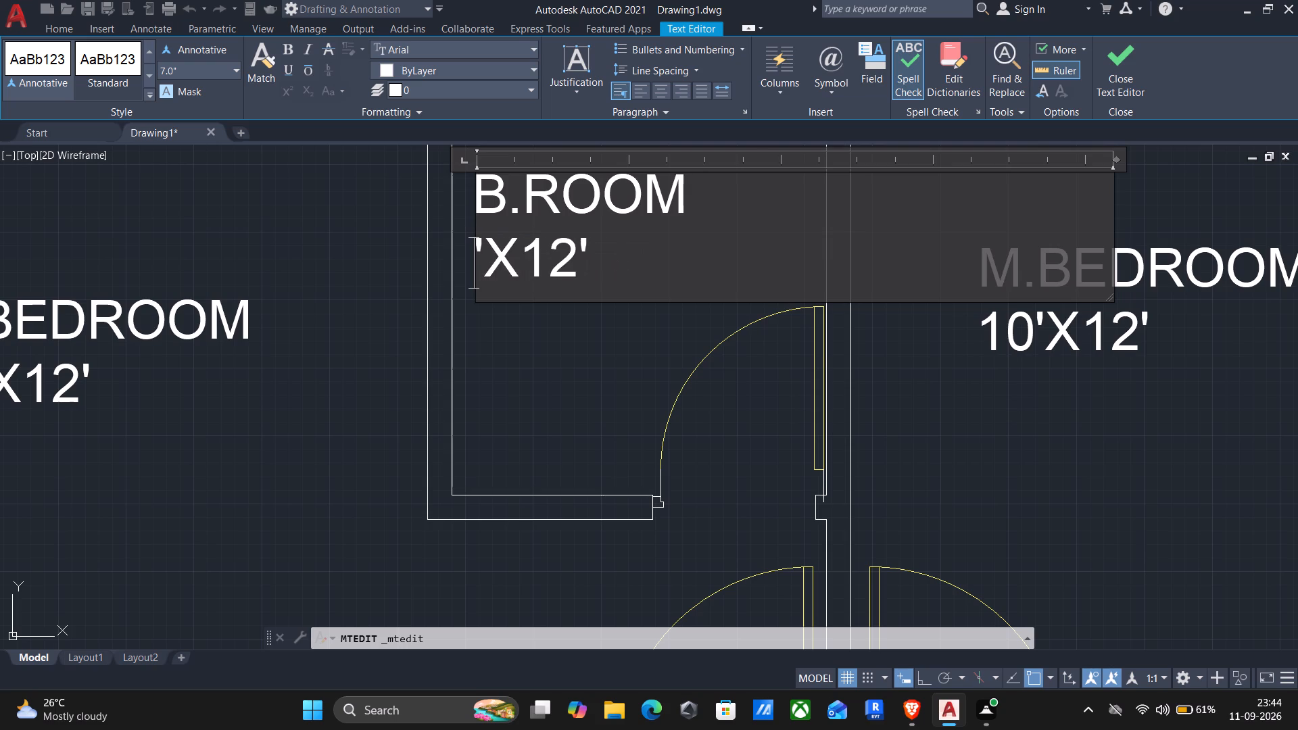
text(5.)
text(75)
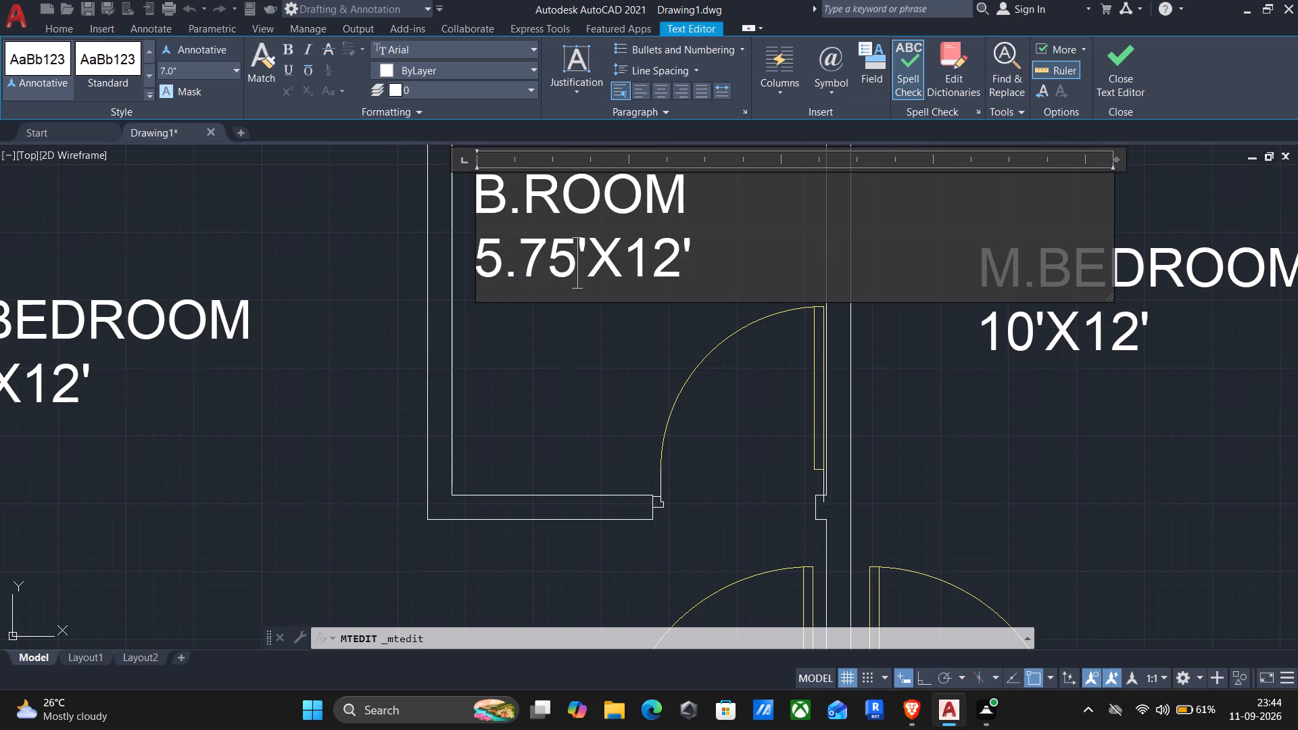
click(680, 260)
key(BackSpace)
key(BackSpace)
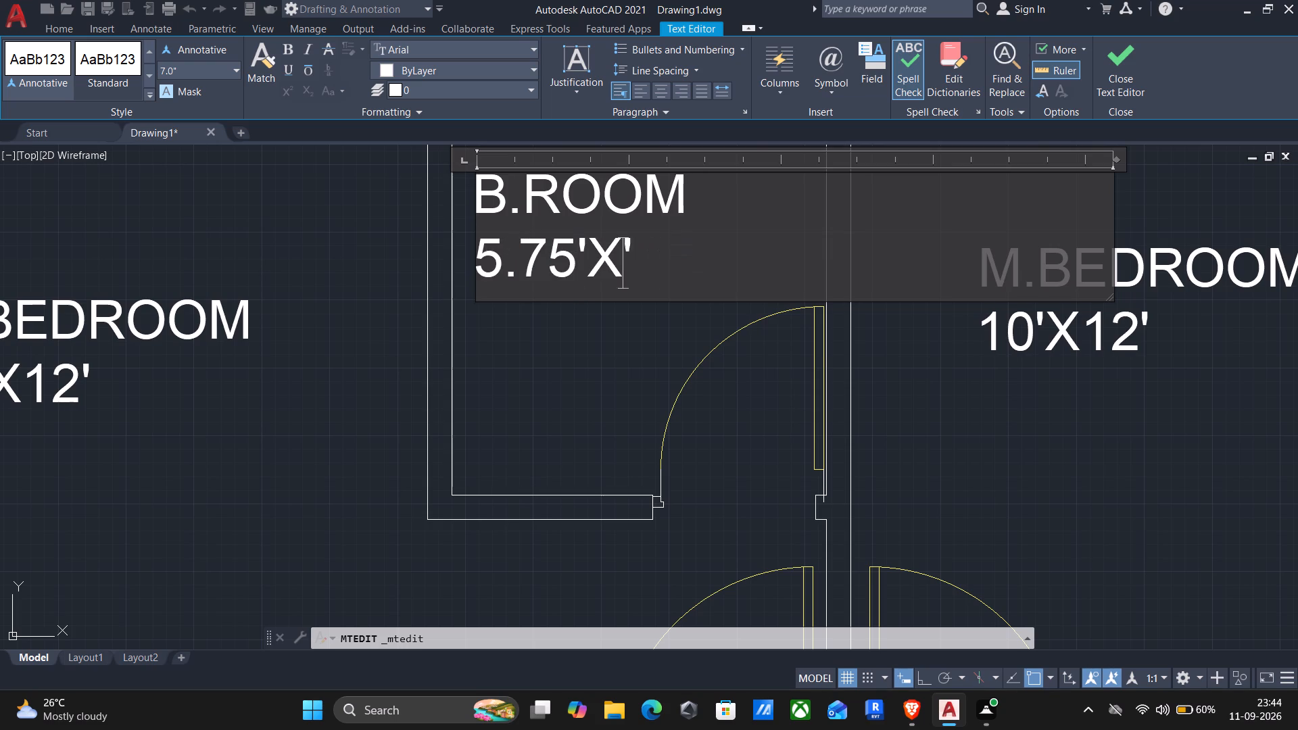
text(7.5)
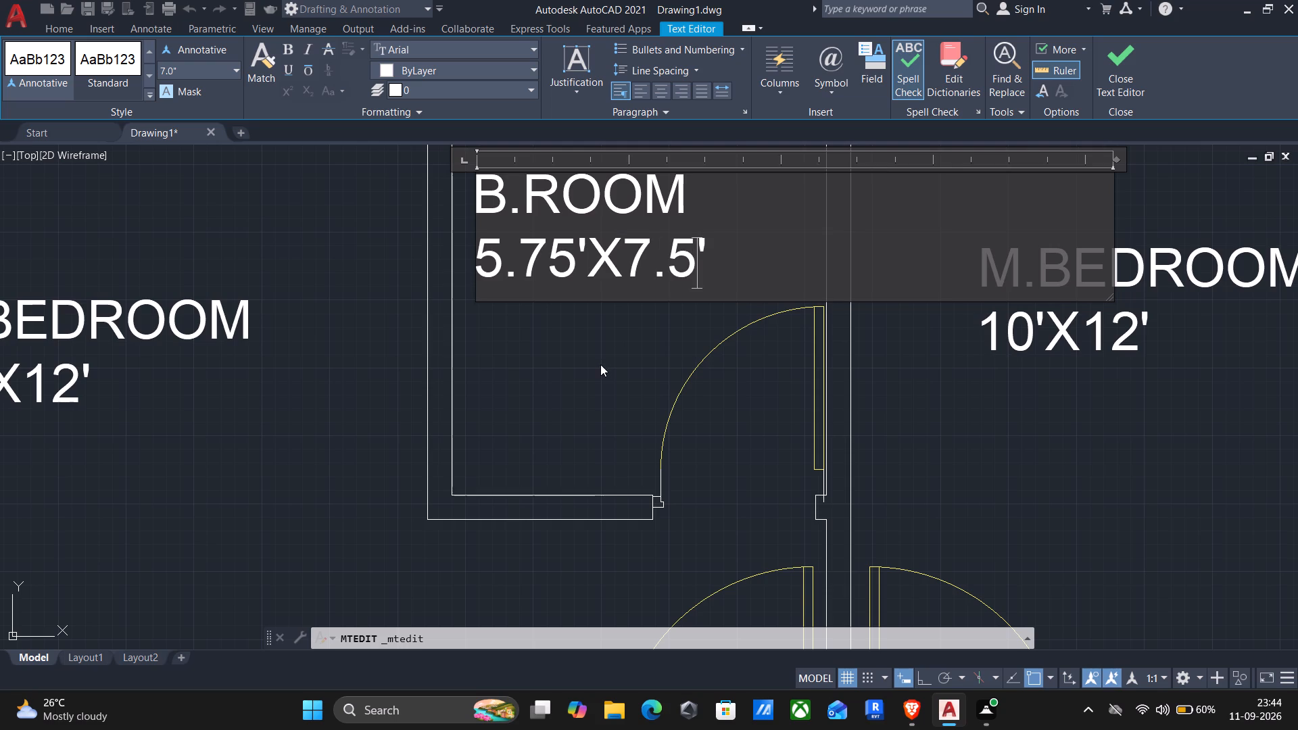
click(597, 370)
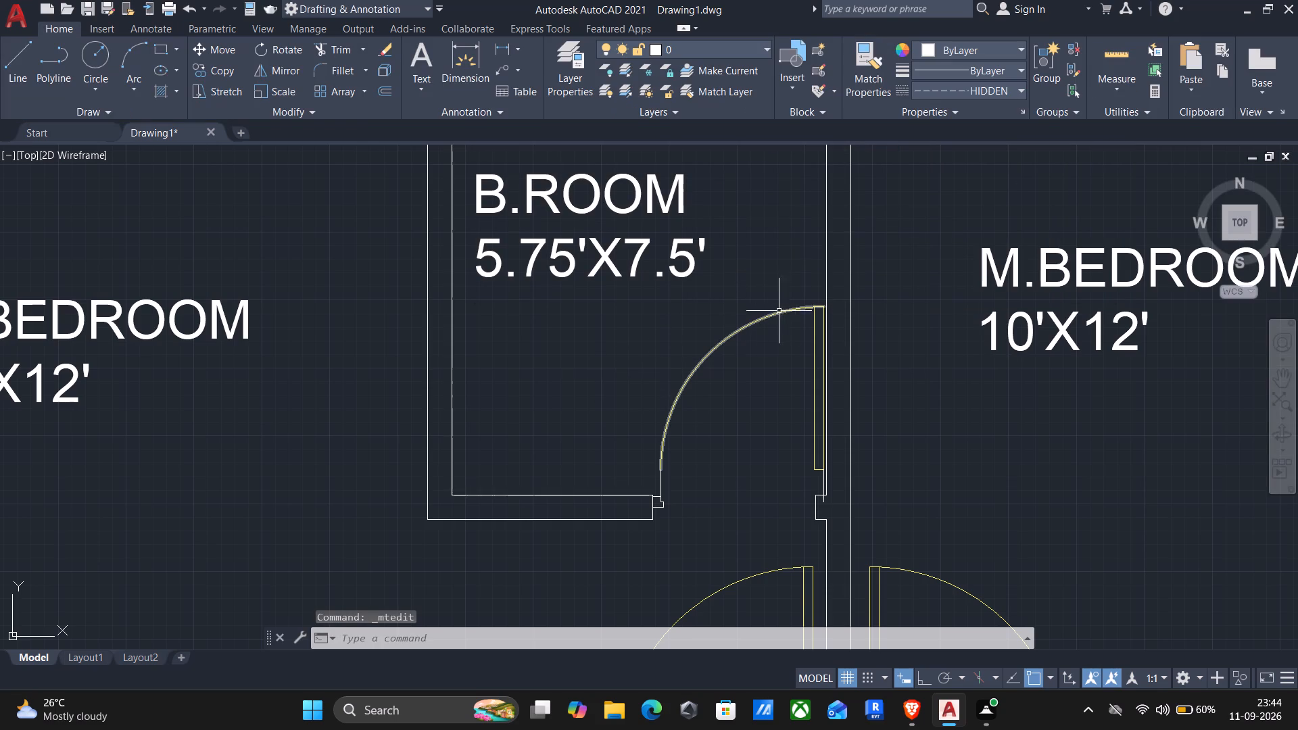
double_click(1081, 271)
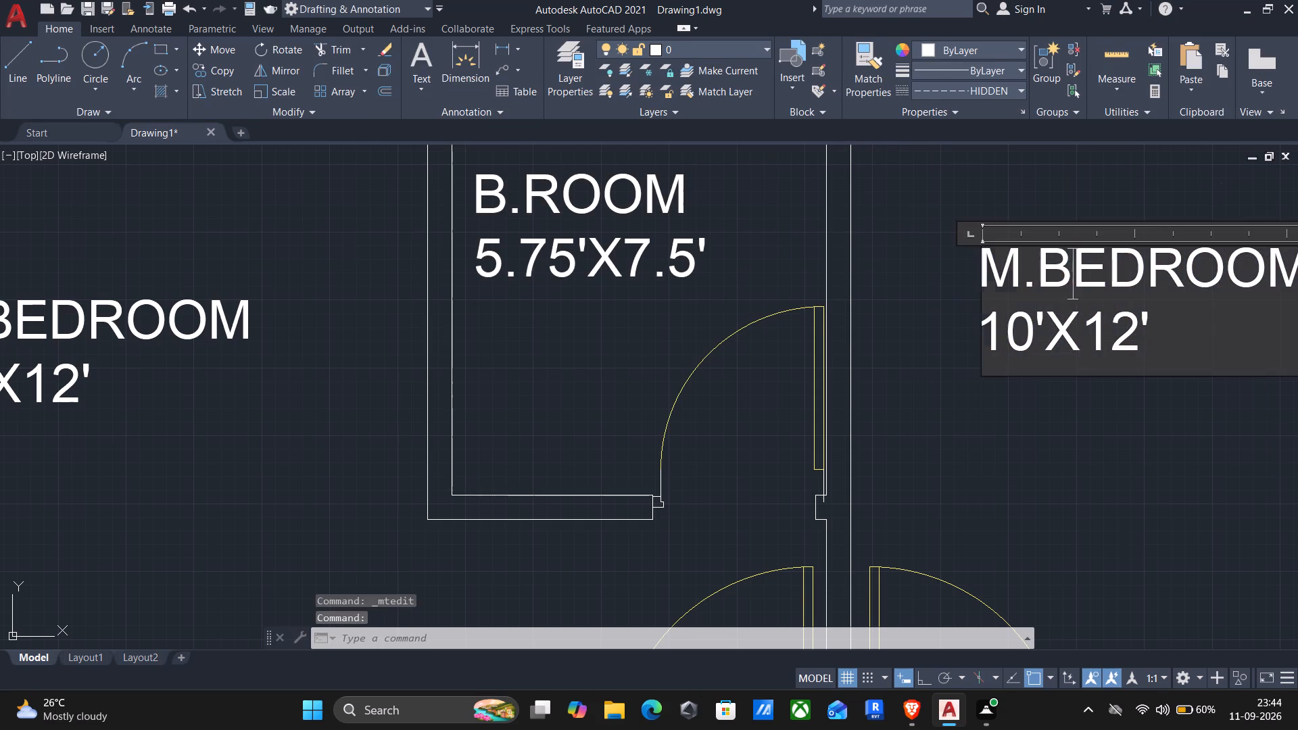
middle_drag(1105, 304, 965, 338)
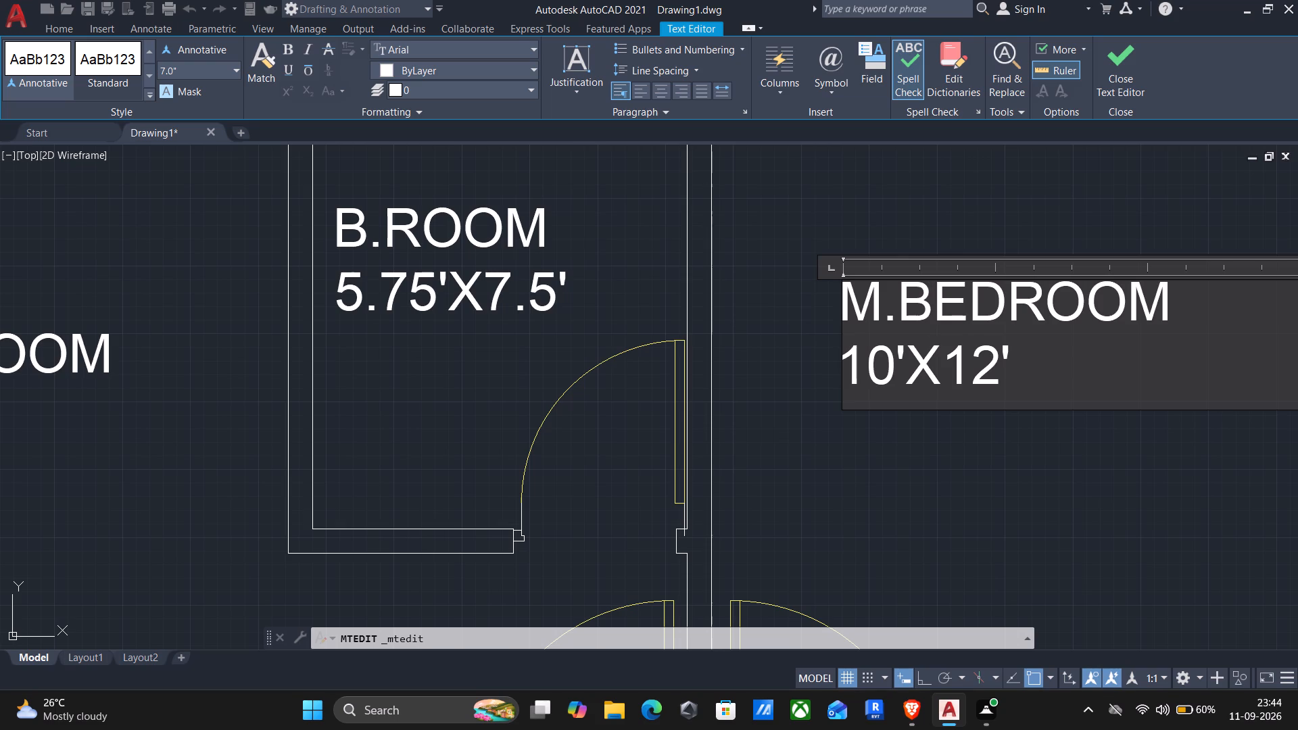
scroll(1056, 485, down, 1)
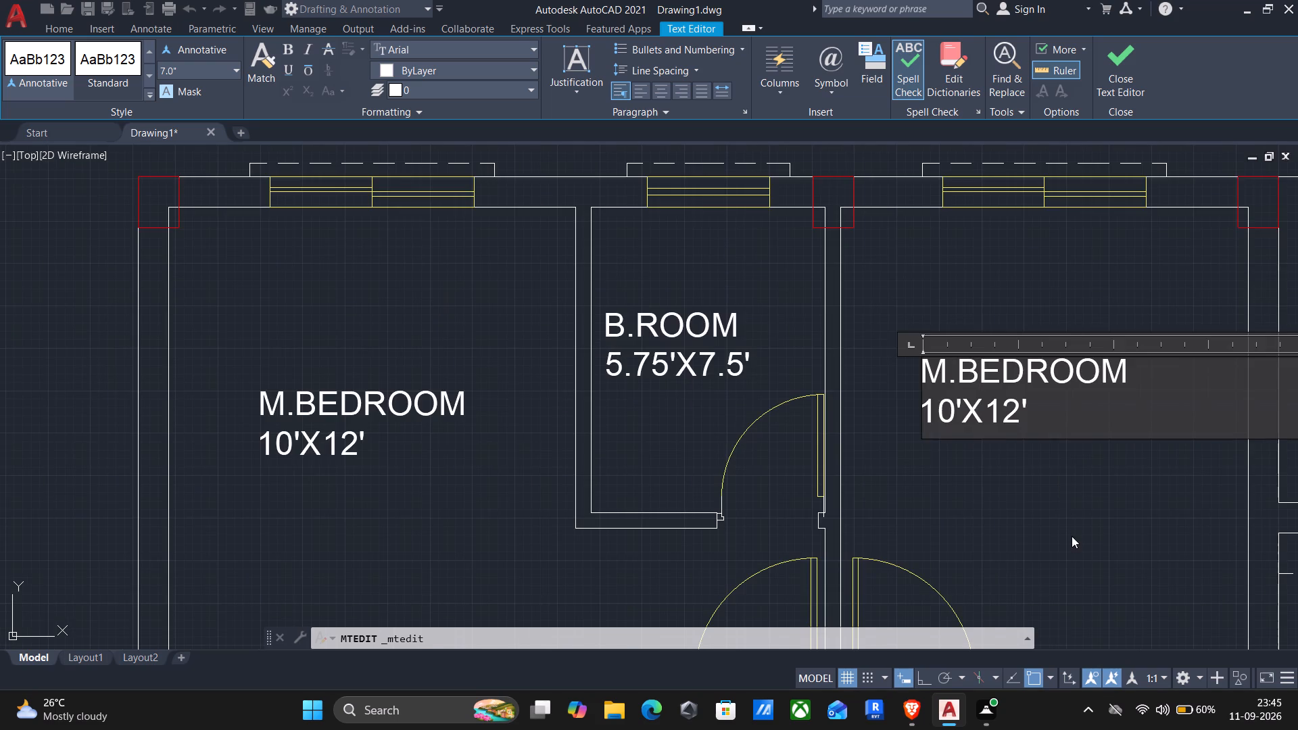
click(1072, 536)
Replace the name in the label of the small room below the upper-left bedroom with "W.C".
scroll(1072, 535, down, 2)
middle_drag(1072, 535, 1005, 392)
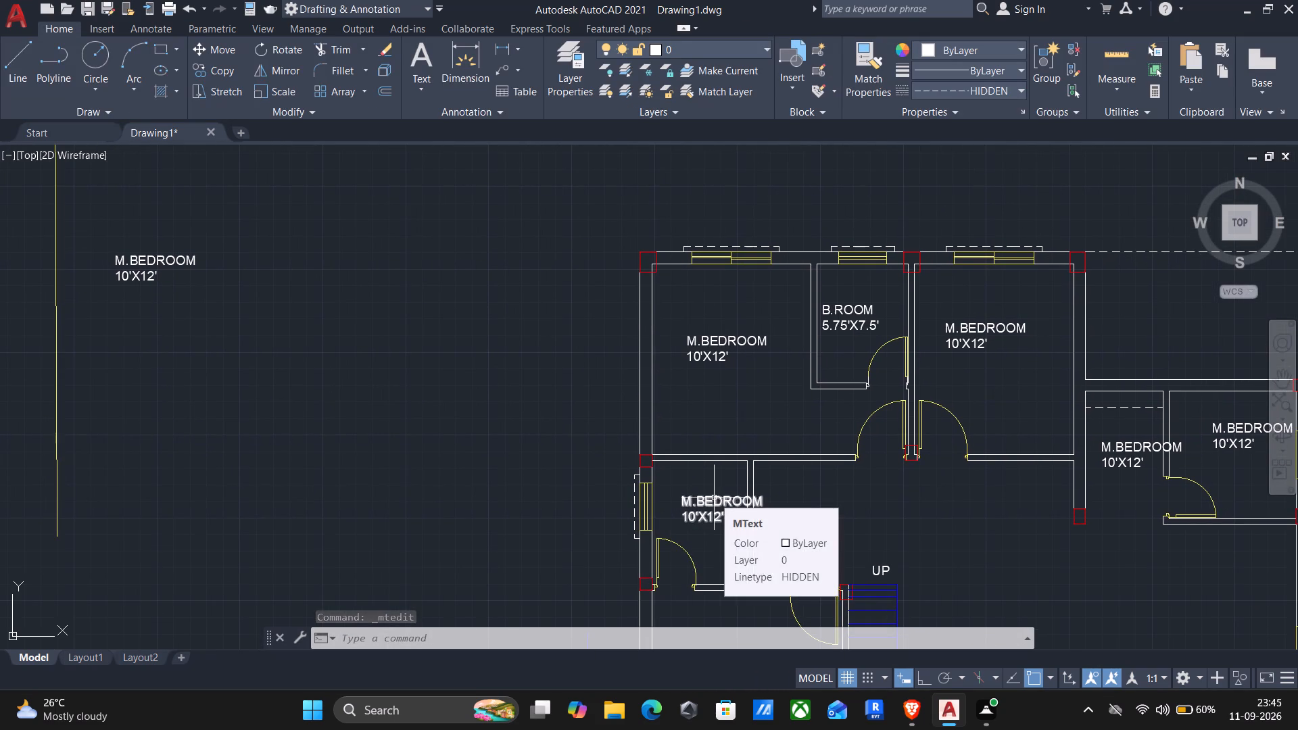
double_click(708, 504)
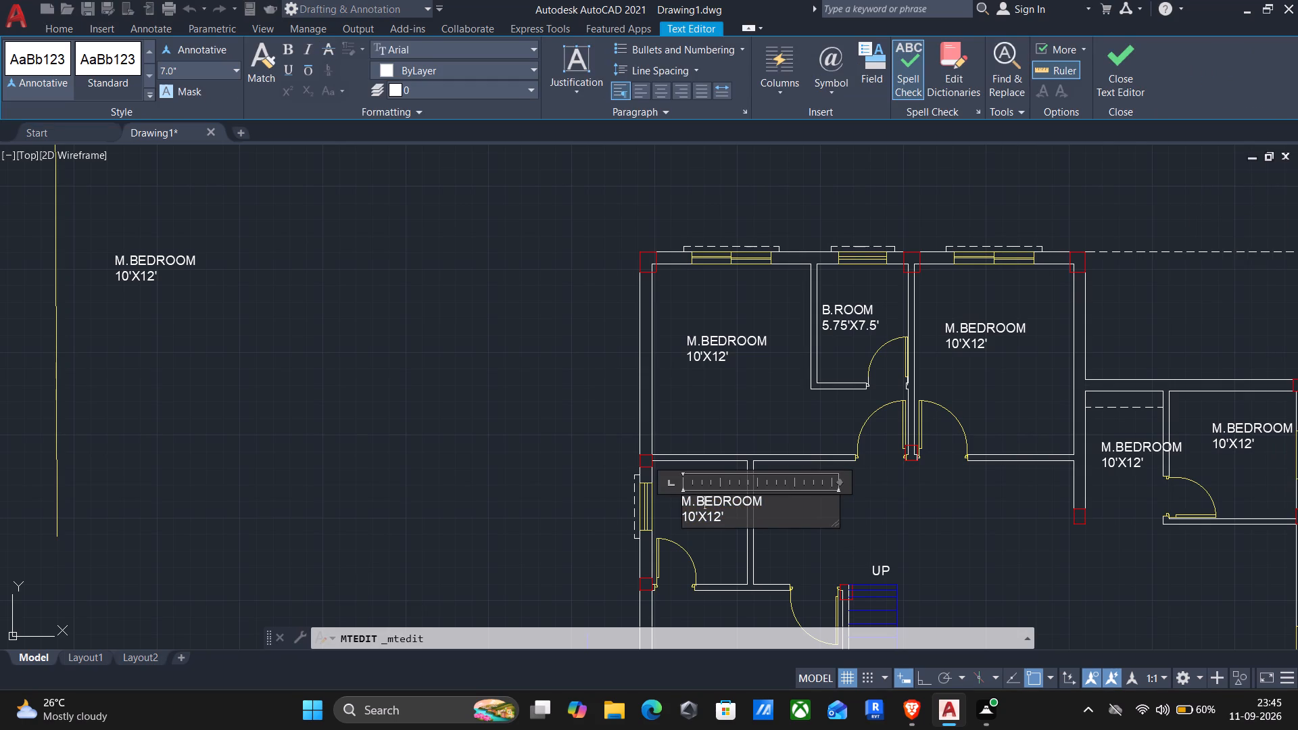
click(770, 500)
key(BackSpace)
key(BackSpace)
key(BackSpace)
key(BackSpace)
key(BackSpace)
key(BackSpace)
key(BackSpace)
key(BackSpace)
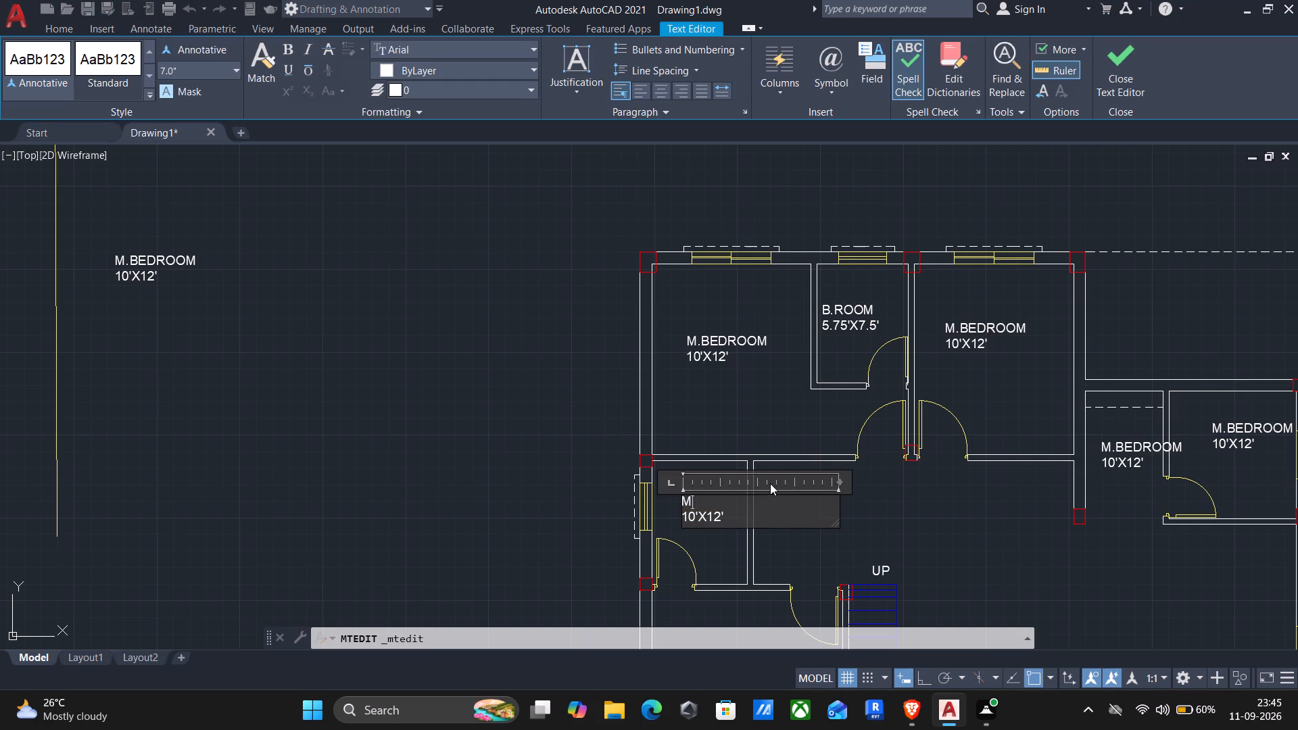
key(BackSpace)
key(w)
text(.C R)
key(BackSpace)
Set the size line of the W.C label to 6''X7.75', using two apostrophes after the 6.
key(Down)
key(Left)
key(Left)
key(Left)
key(BackSpace)
key(BackSpace)
key(6)
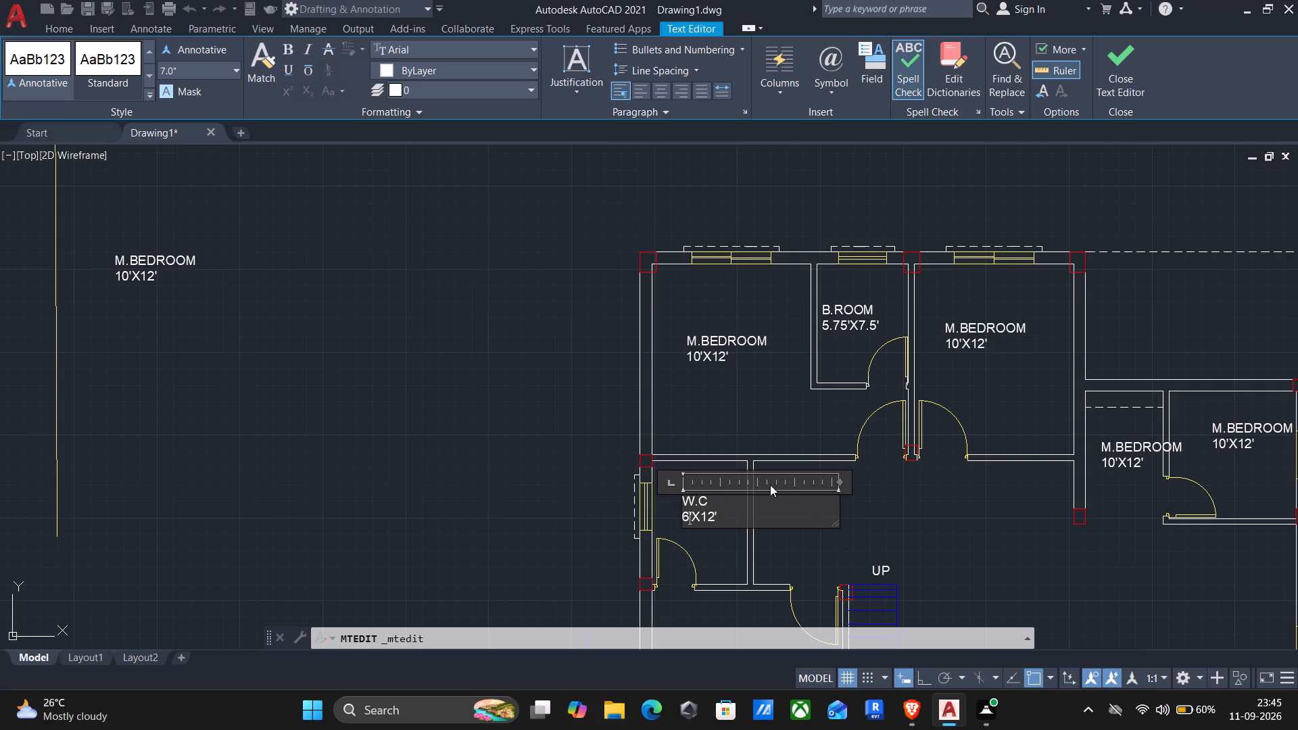
key(apostrophe)
key(Right)
key(Right)
key(Right)
key(Right)
key(BackSpace)
key(BackSpace)
text(7.75)
click(929, 535)
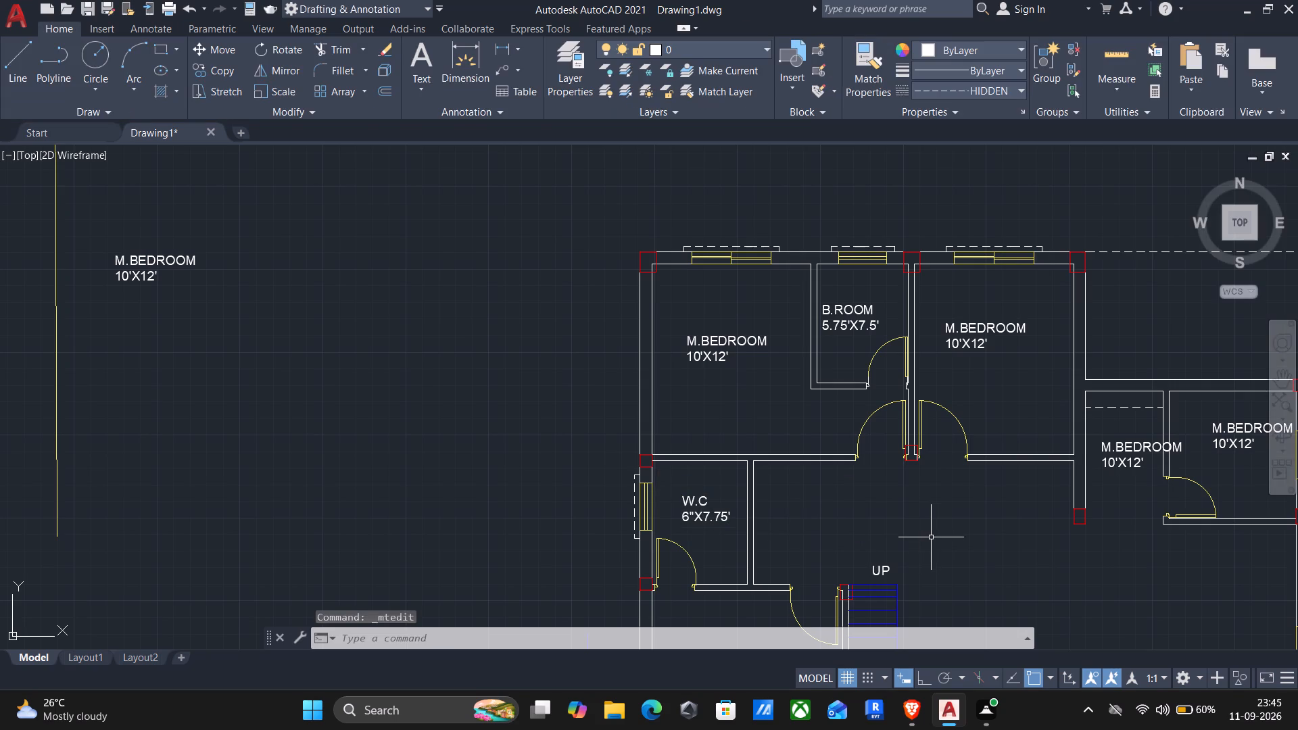
Replace the name in the label of the windowed room at the plan's upper right with "BATHROOM".
middle_drag(931, 543, 788, 449)
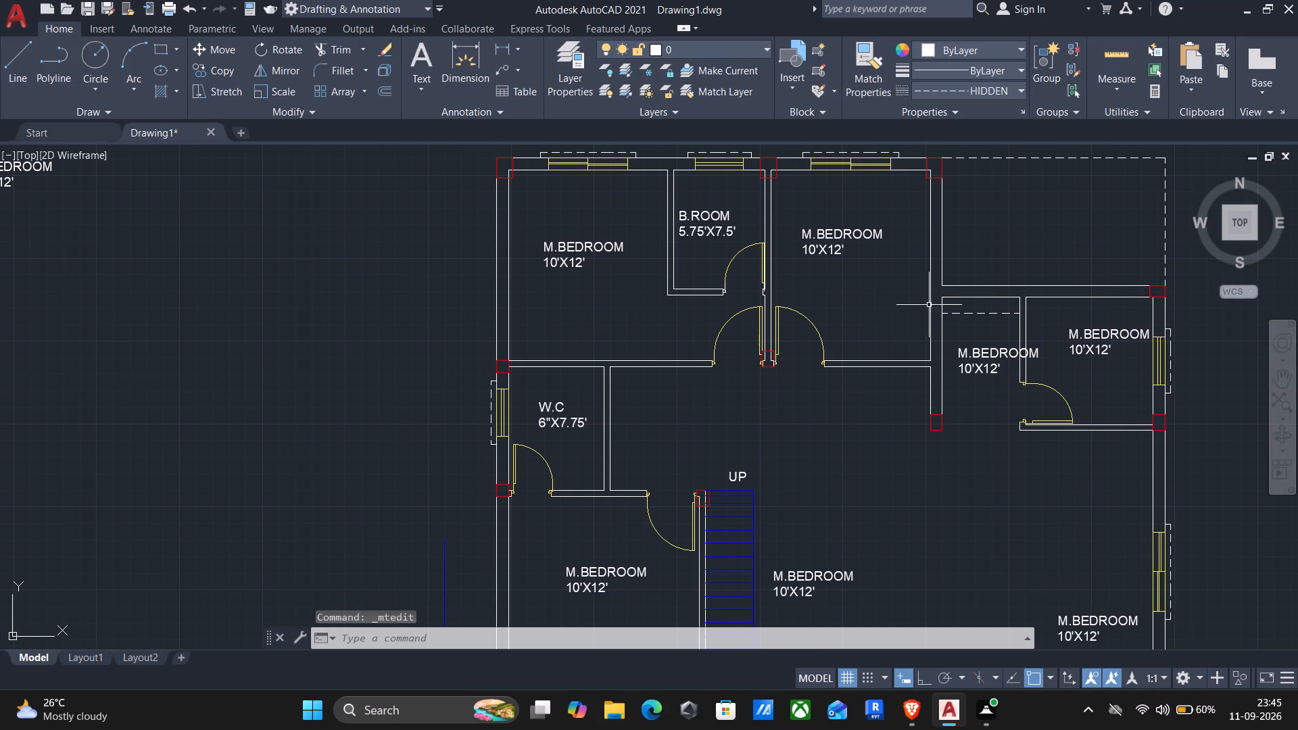
double_click(1110, 333)
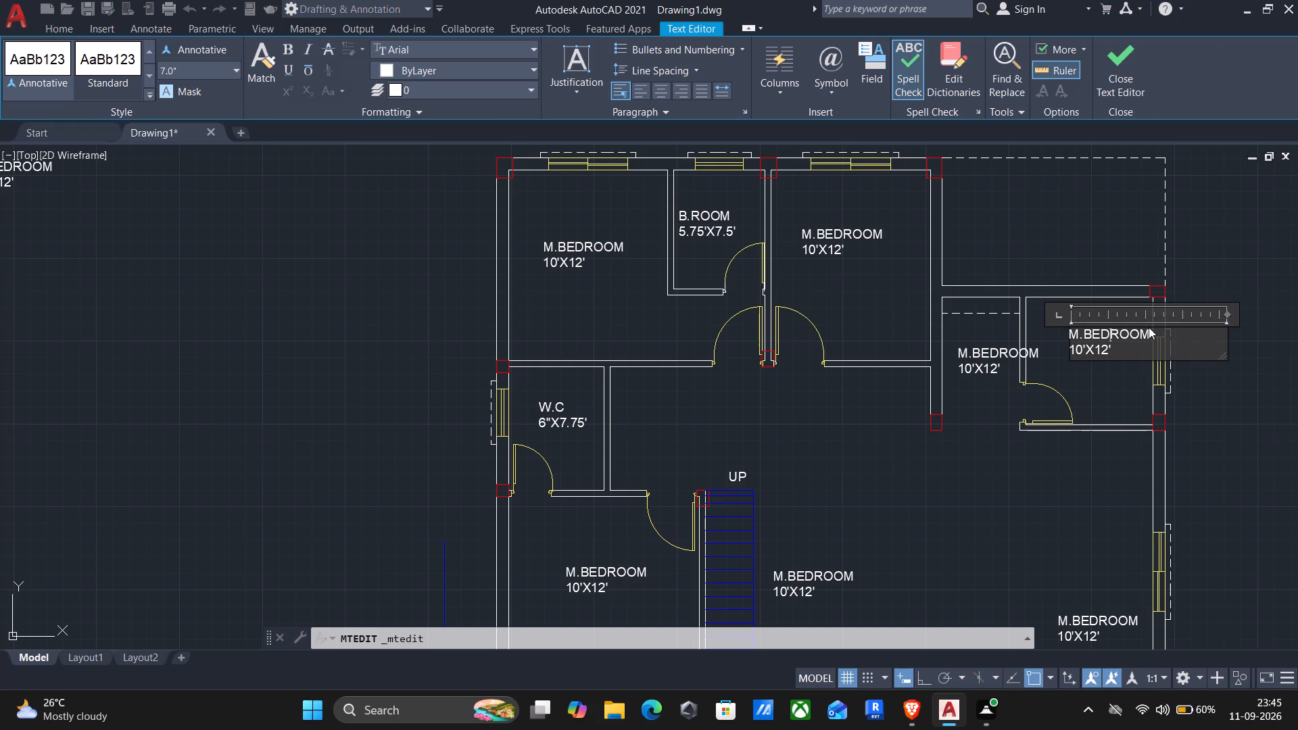
drag(1152, 335, 863, 296)
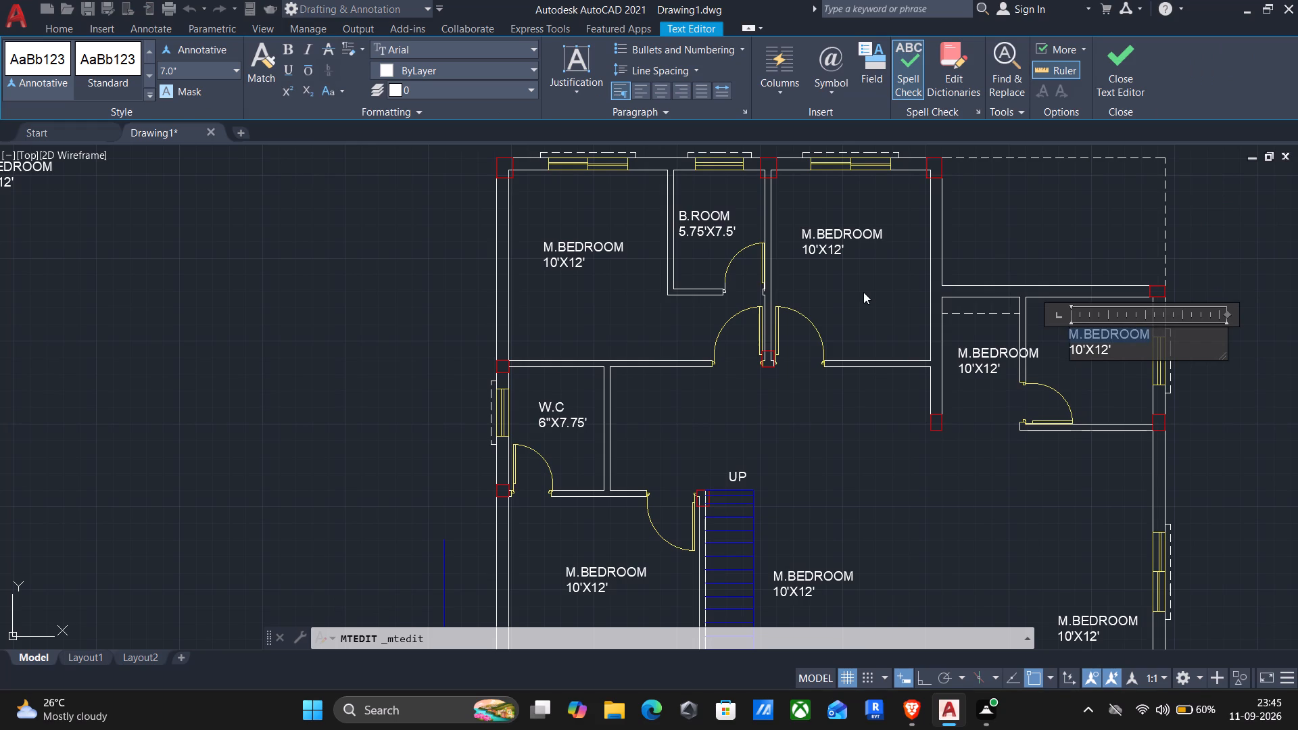
text(BATH)
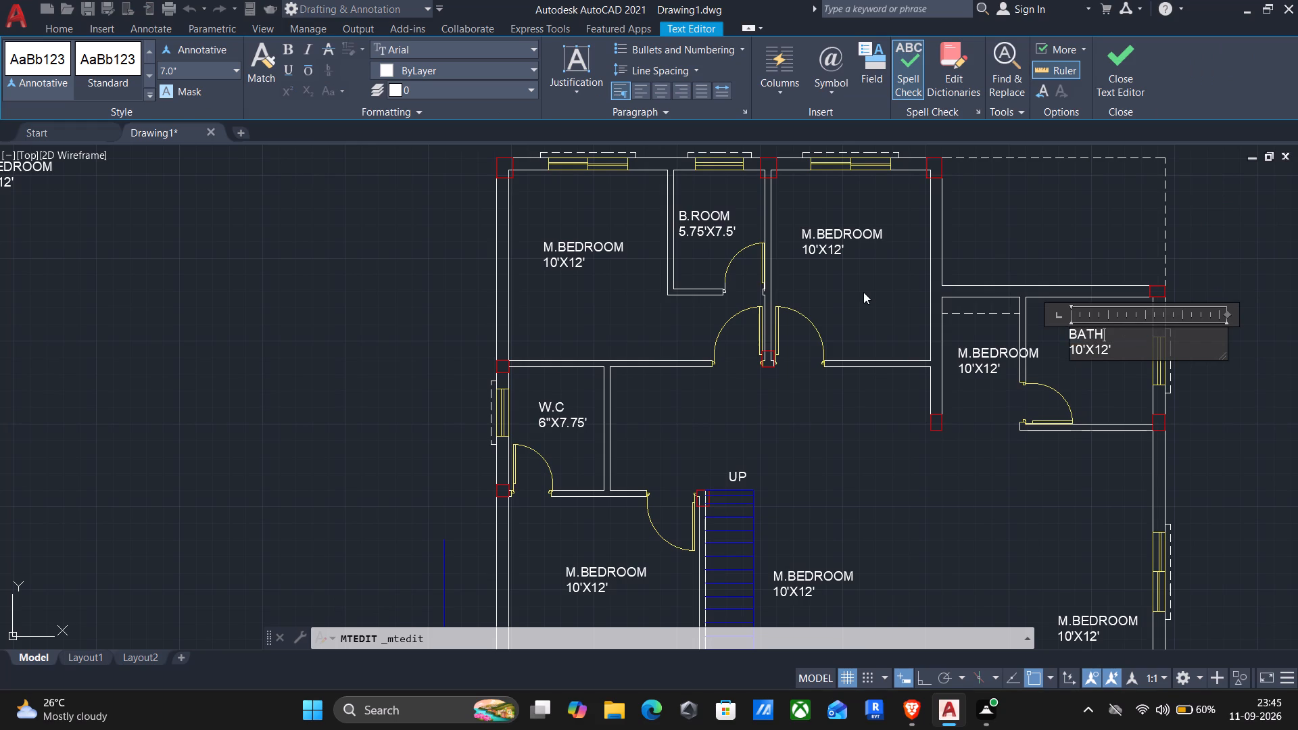
text(ROOM)
Set the size line of the BATHROOM label to 8'X8'.
scroll(865, 302, up, 2)
scroll(889, 387, down, 1)
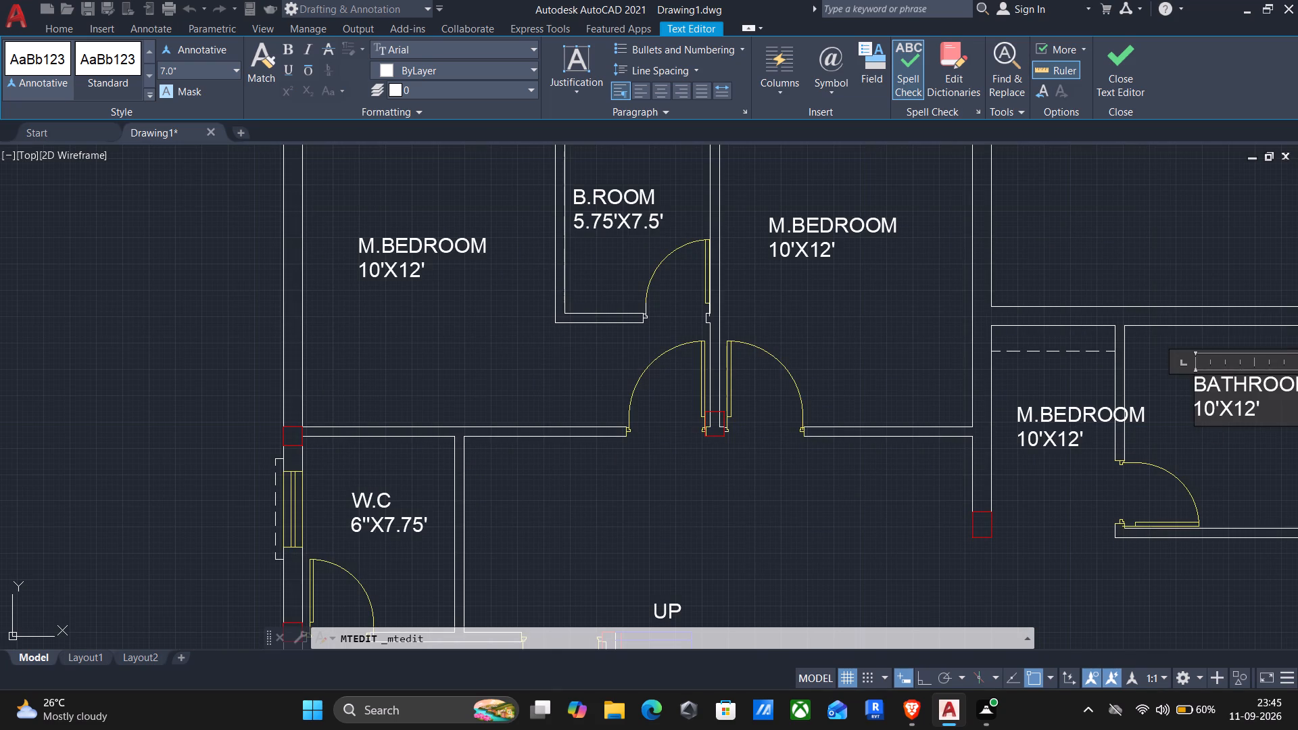
click(1213, 411)
key(BackSpace)
key(BackSpace)
key(8)
key(Right)
key(Right)
key(Right)
key(Right)
key(BackSpace)
key(BackSpace)
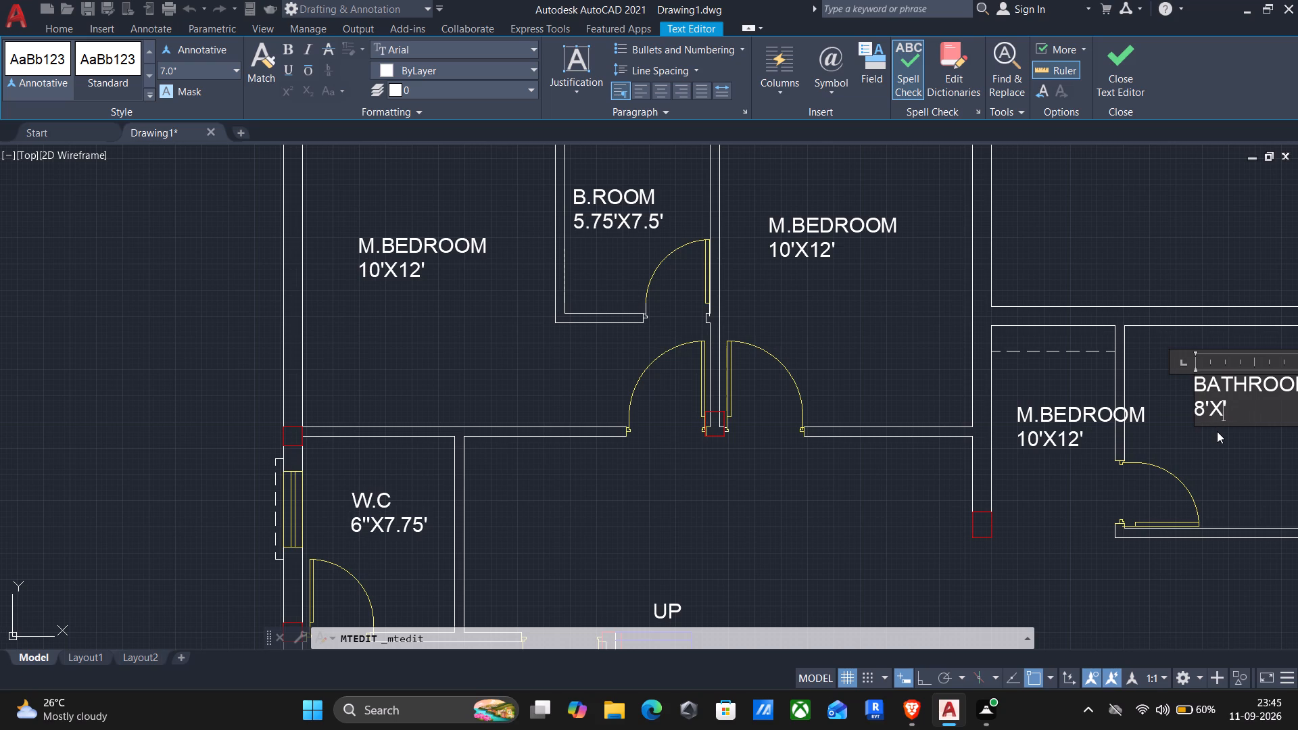
key(8)
click(1220, 444)
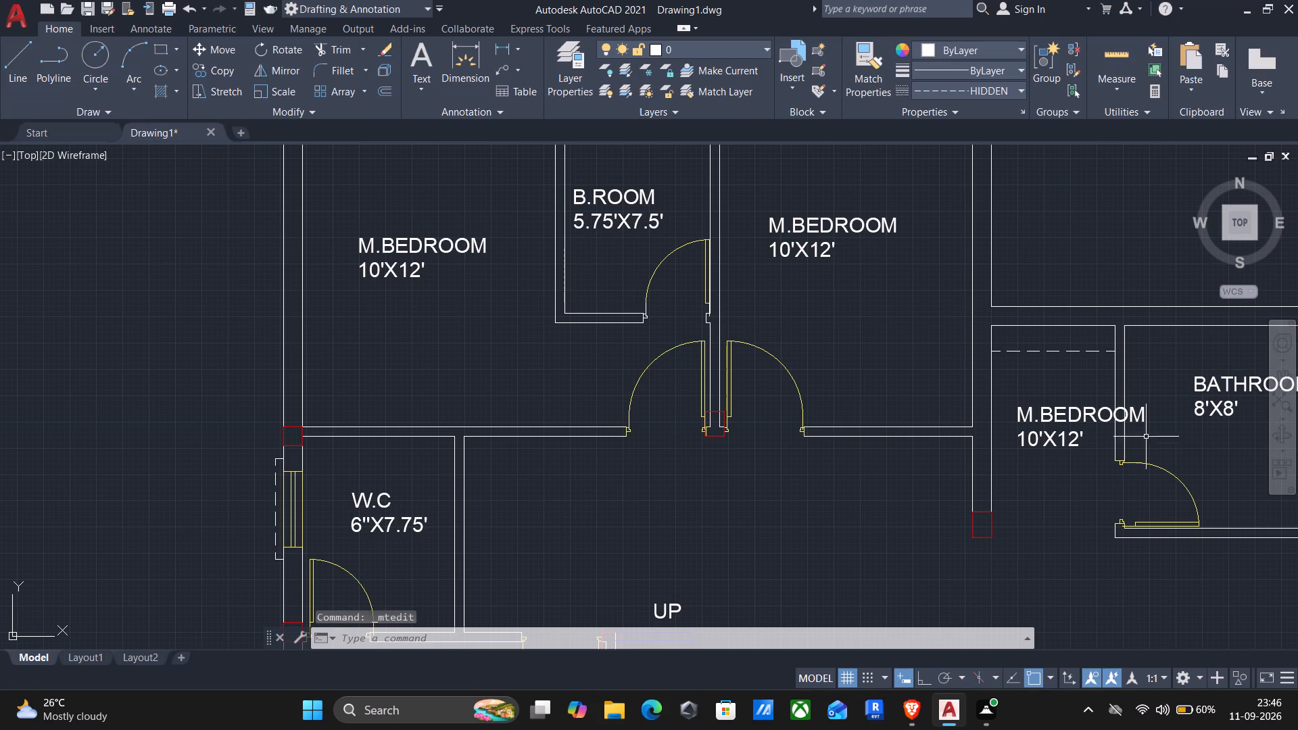
Replace the whole label, name and size, in the narrow space beside the bathroom with "DRESSING".
double_click(1092, 416)
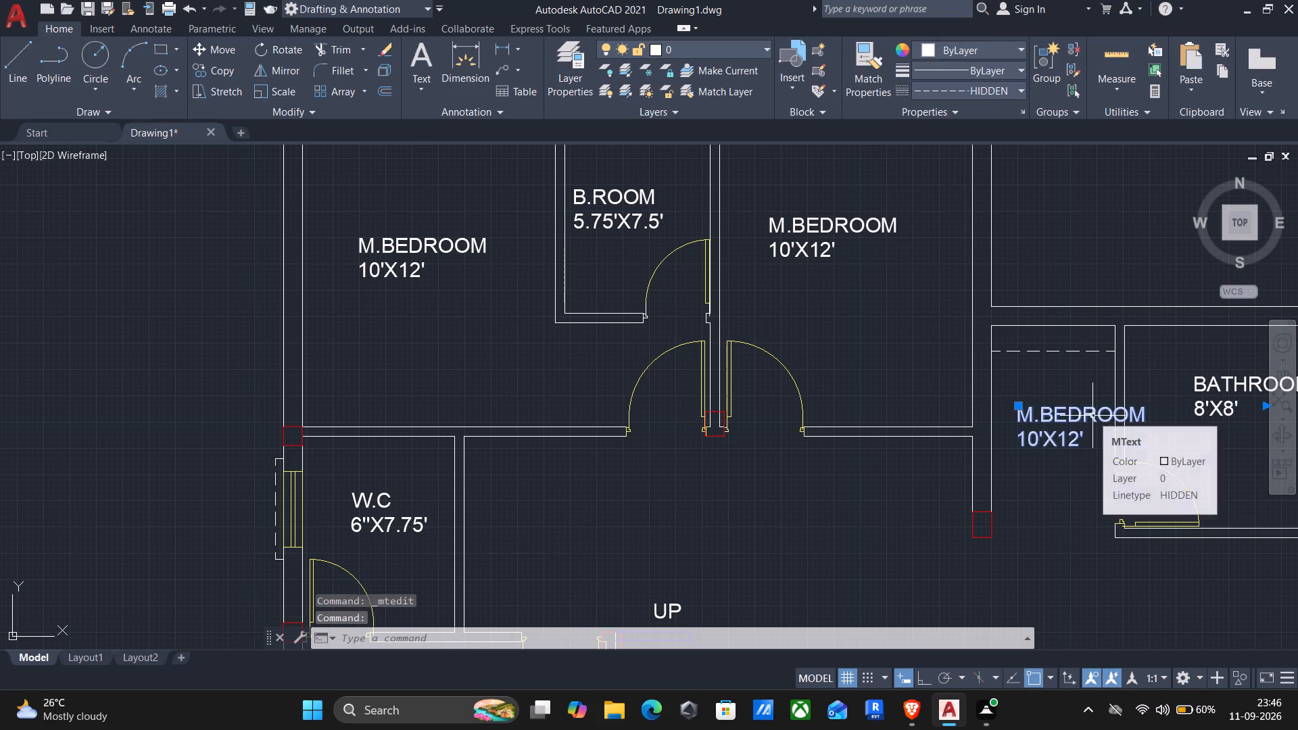
drag(1091, 447, 984, 404)
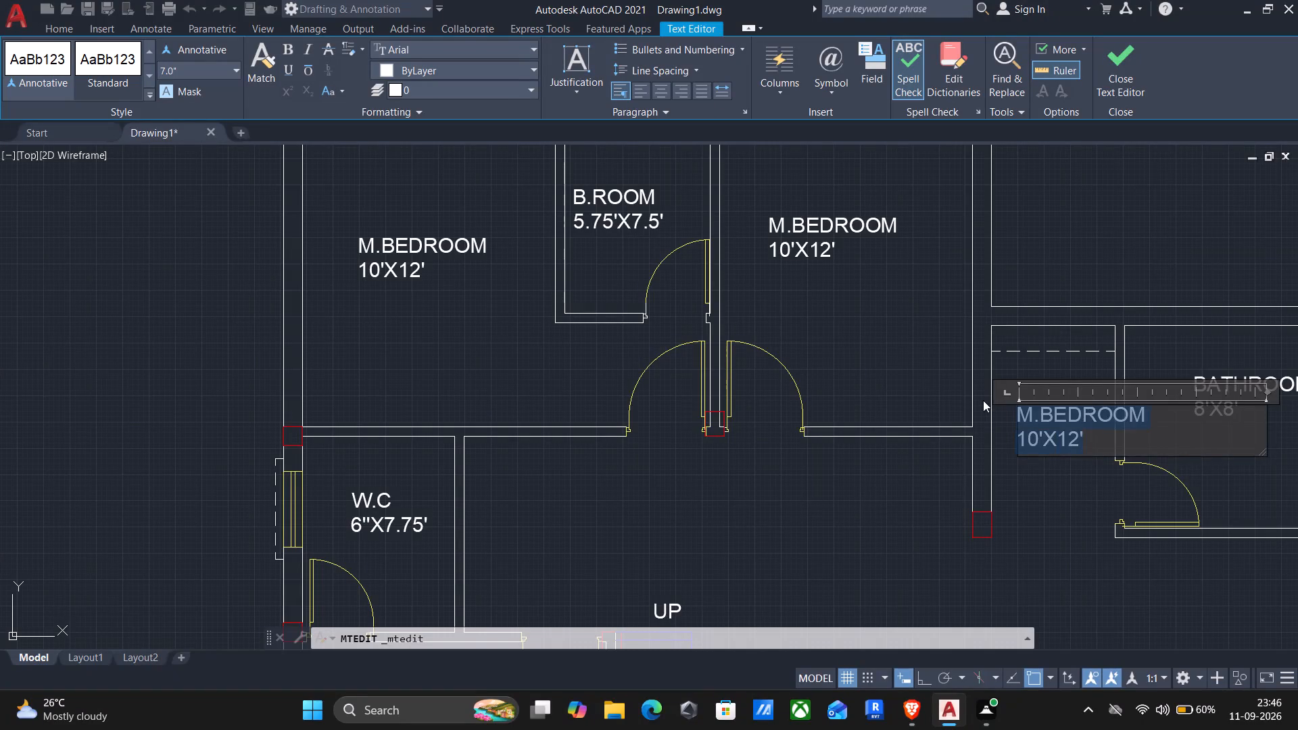
key(BackSpace)
text(DRESS)
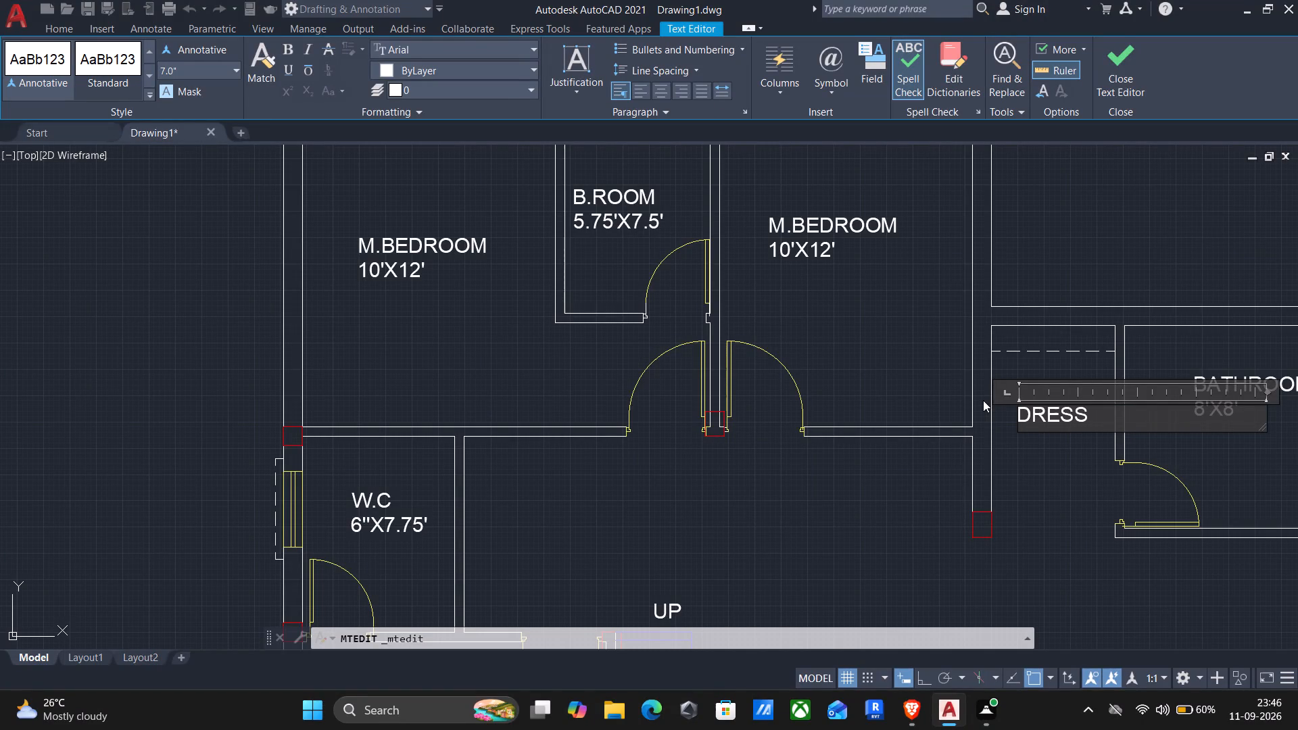
text(ING)
click(1034, 483)
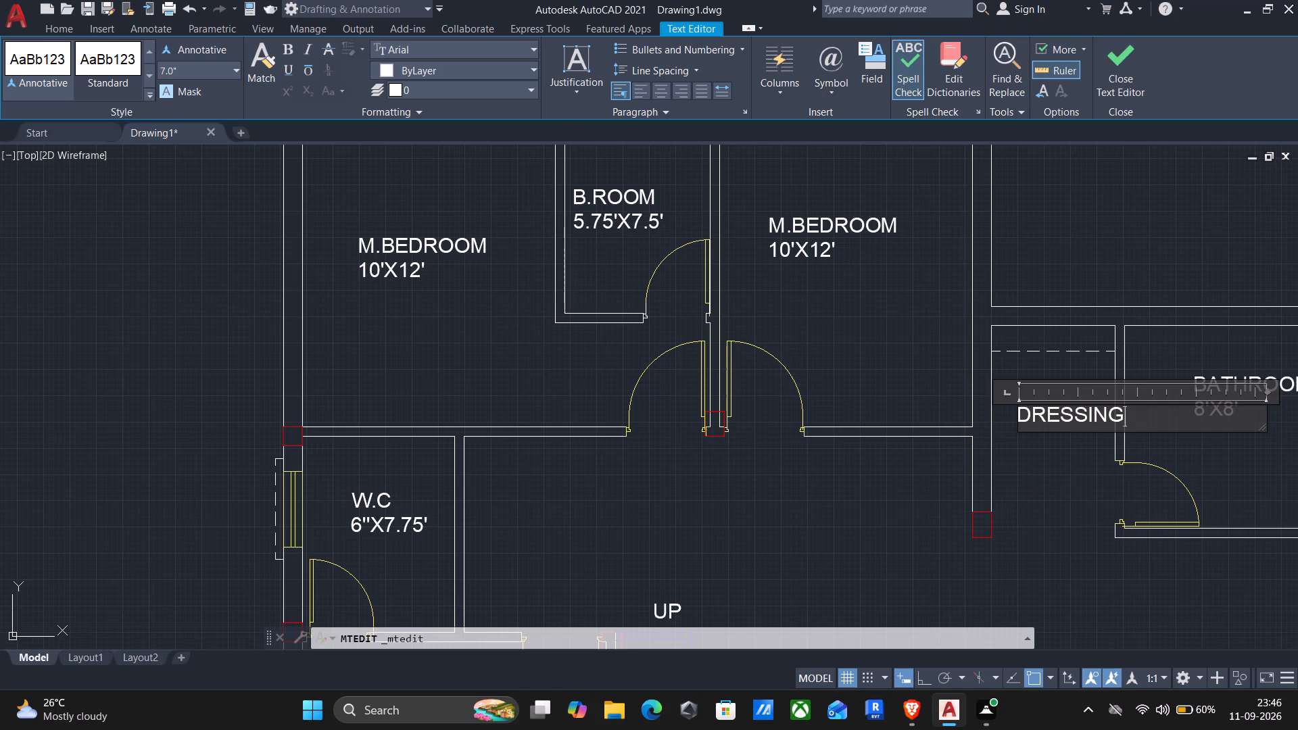
Rotate the DRESSING label 90° counterclockwise about its lower-left corner, with Ortho on.
scroll(1034, 481, down, 2)
click(1030, 454)
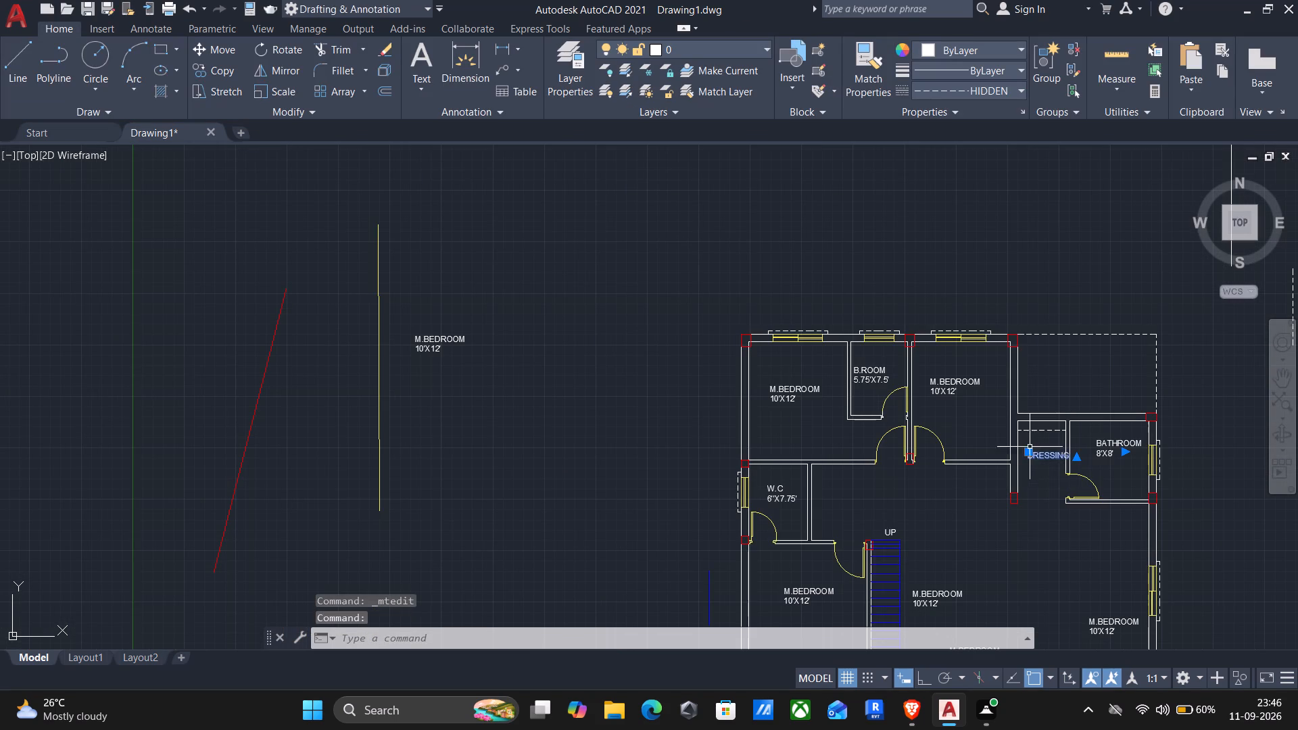
text(RO)
key(Return)
scroll(1036, 451, up, 2)
click(1007, 449)
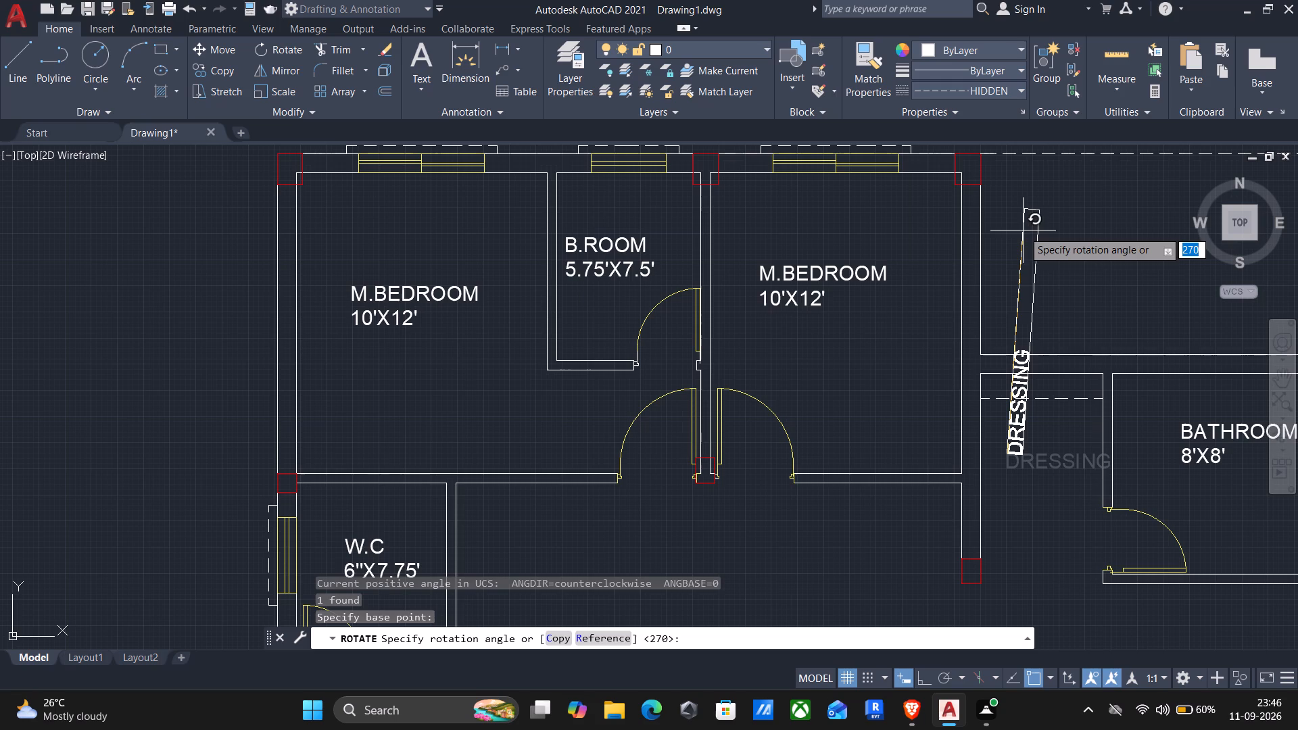
key(F8)
click(1010, 245)
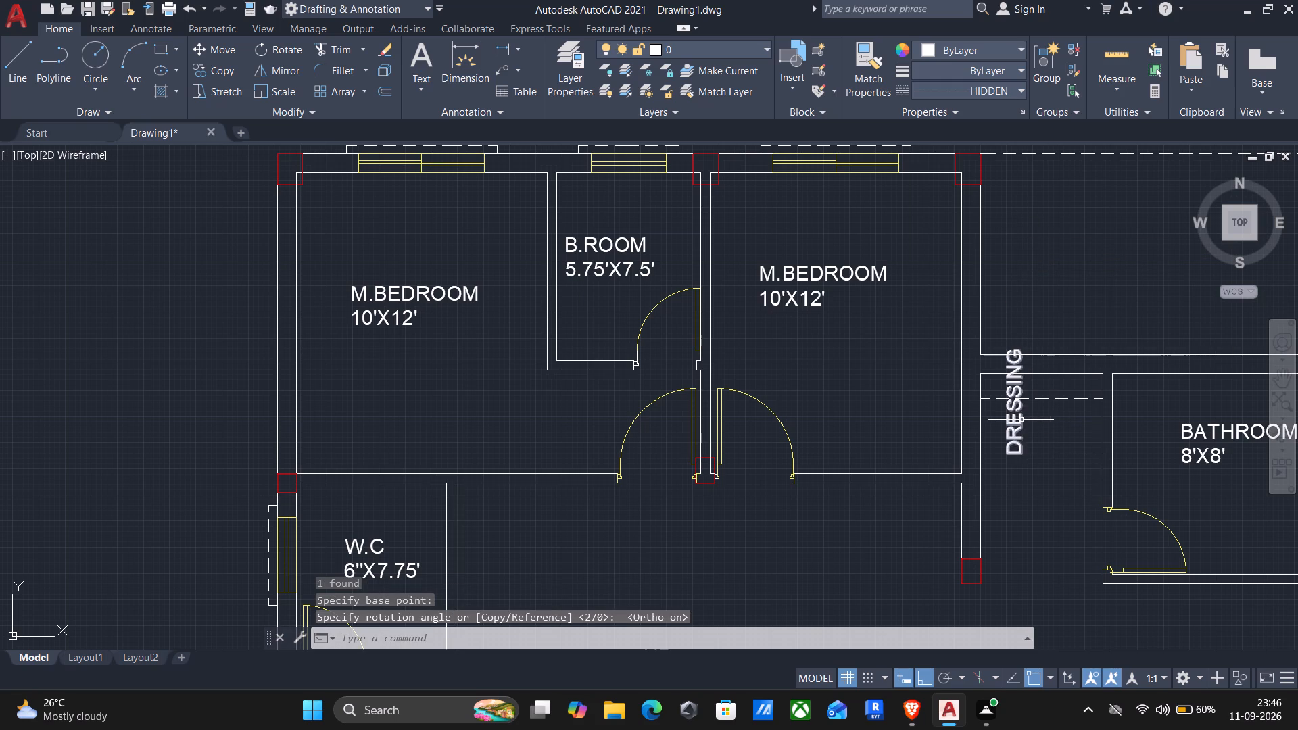
Move the vertical DRESSING label into the middle of the dressing space, below its dashed line, with Ortho off.
click(1016, 420)
key(m)
key(Return)
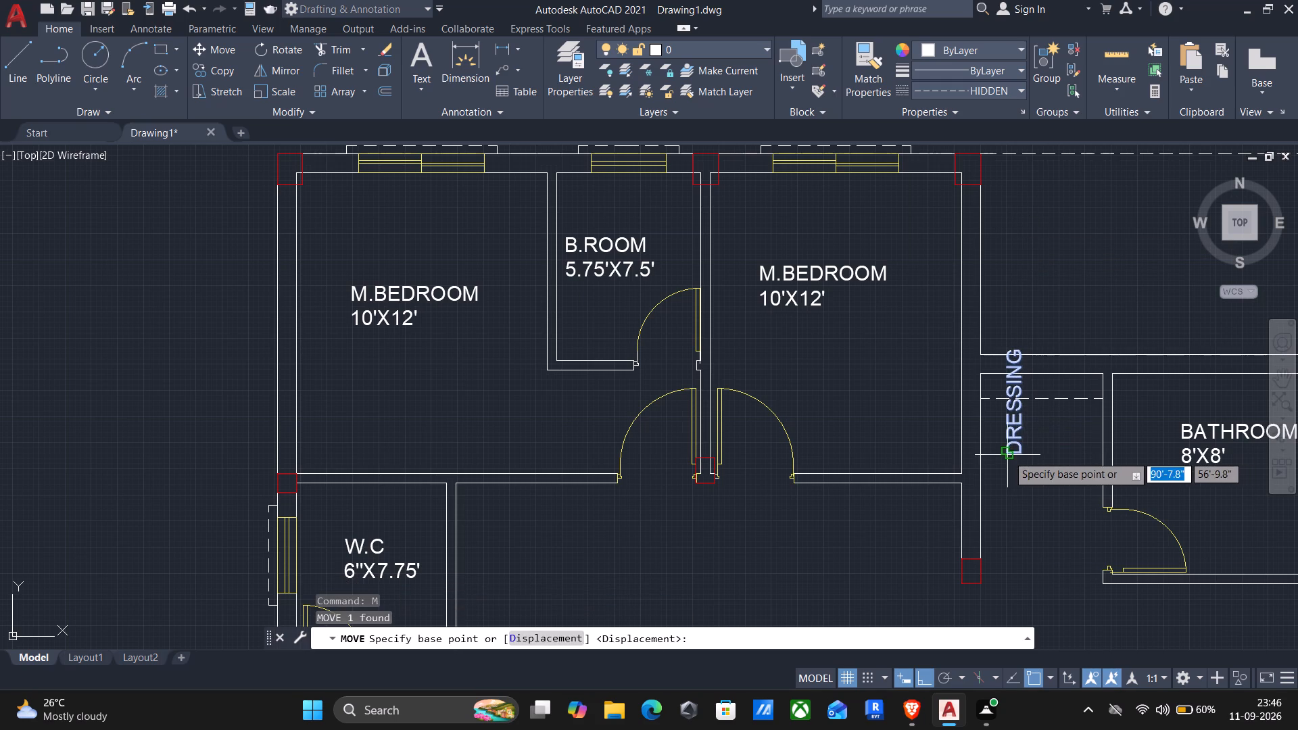
click(1007, 455)
key(F8)
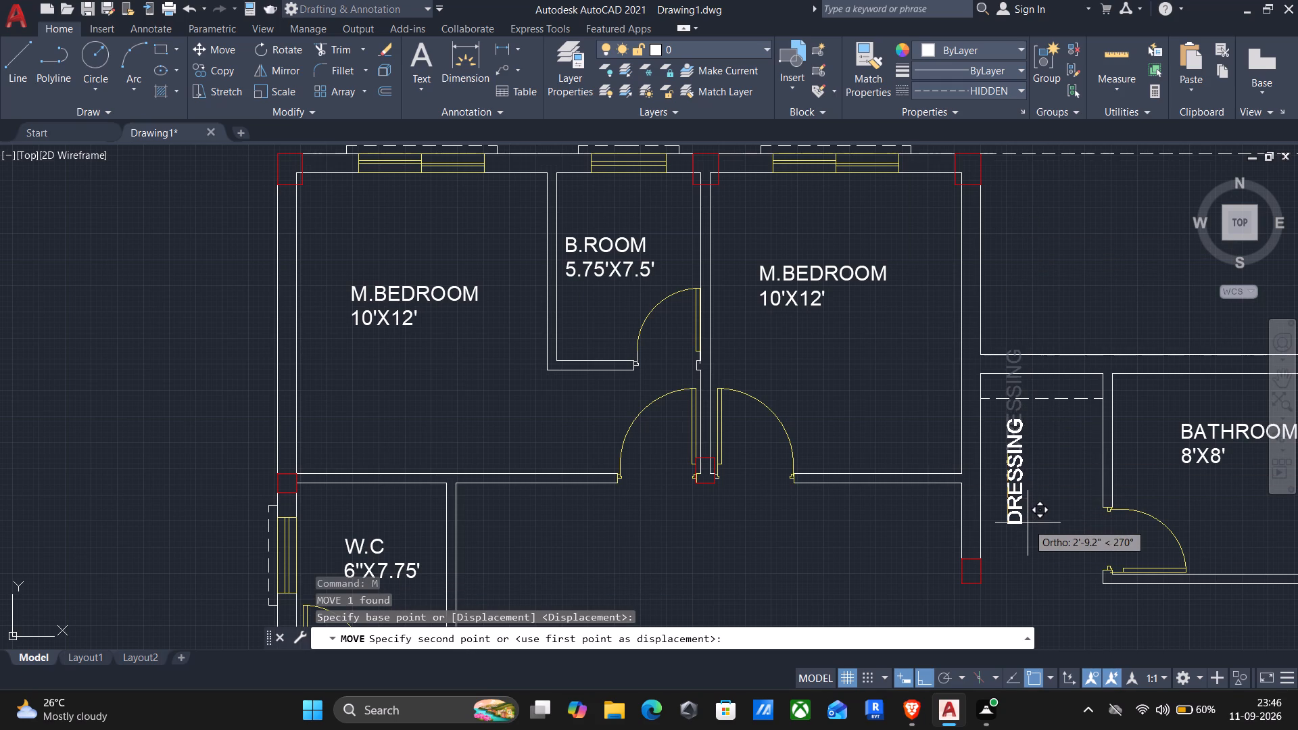
click(1038, 533)
Replace the name in the label of the open area below the bathroom, beside the outer wall window, with "DINNING".
scroll(1038, 533, down, 2)
middle_drag(1038, 534, 1068, 331)
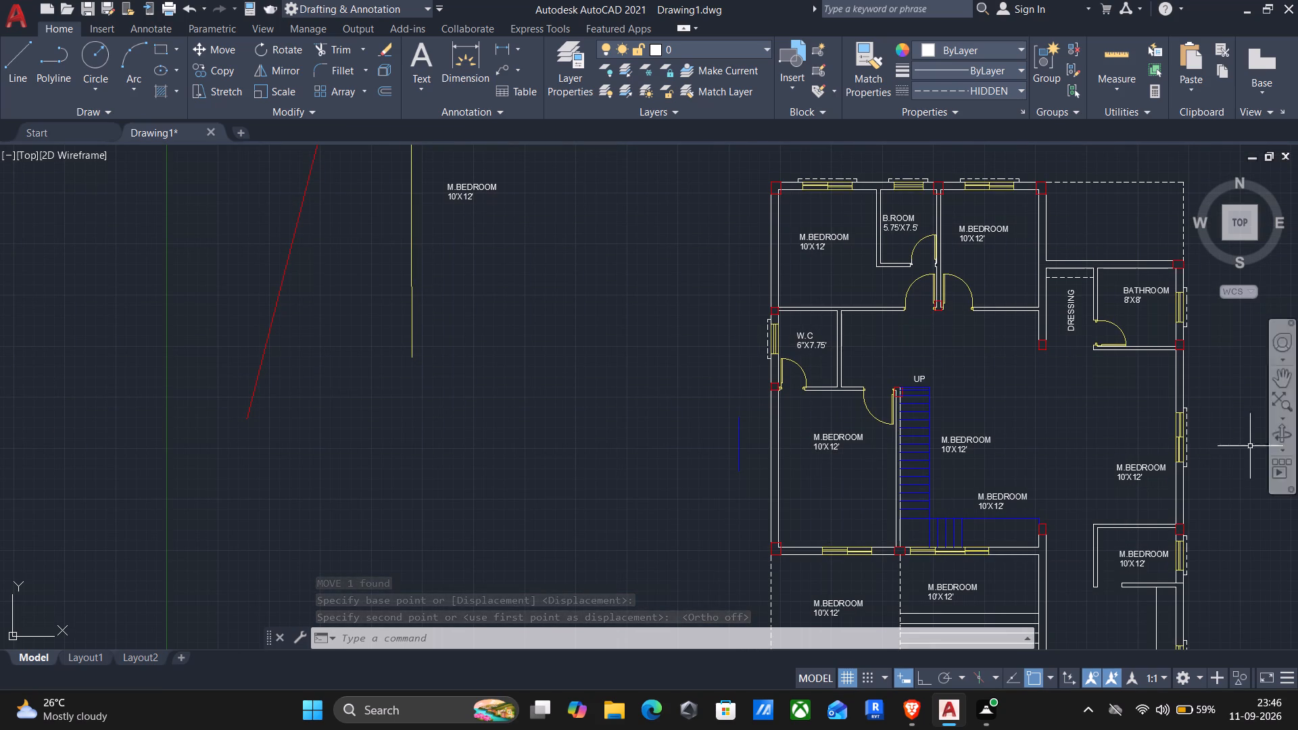
double_click(1144, 470)
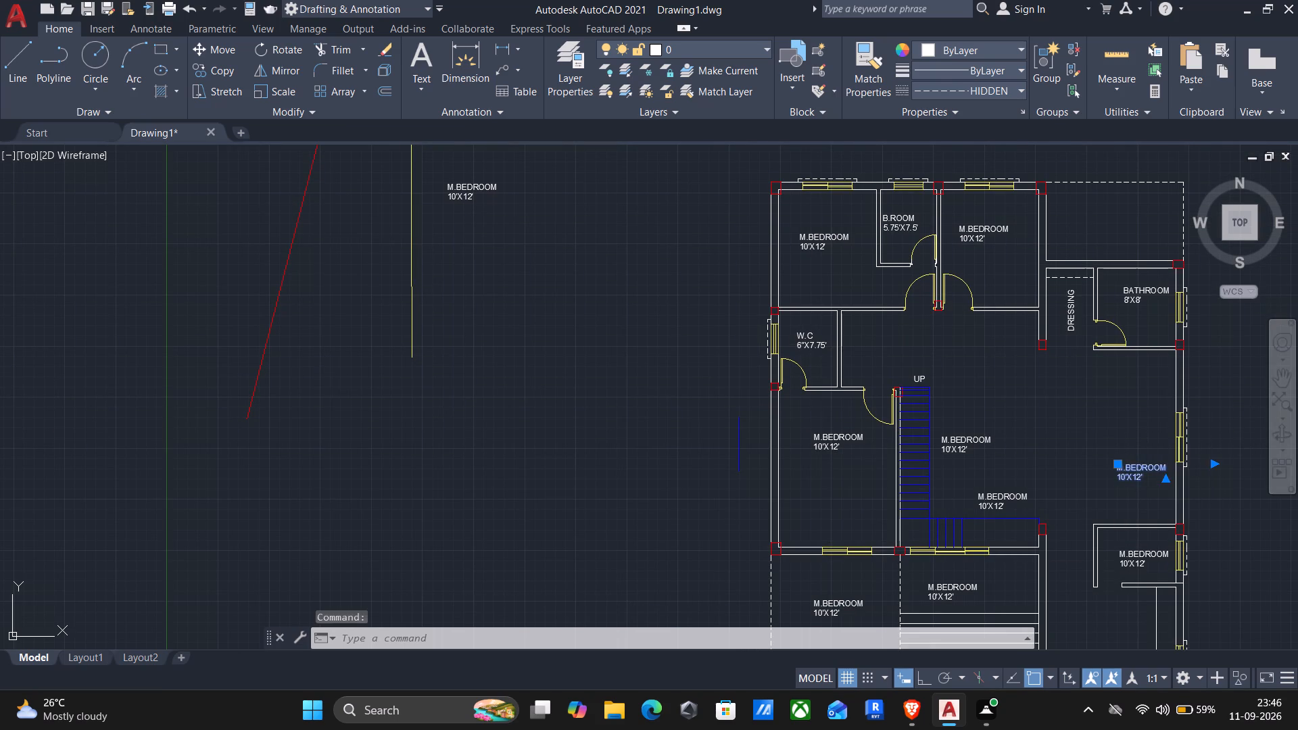
scroll(1144, 471, up, 2)
click(1179, 457)
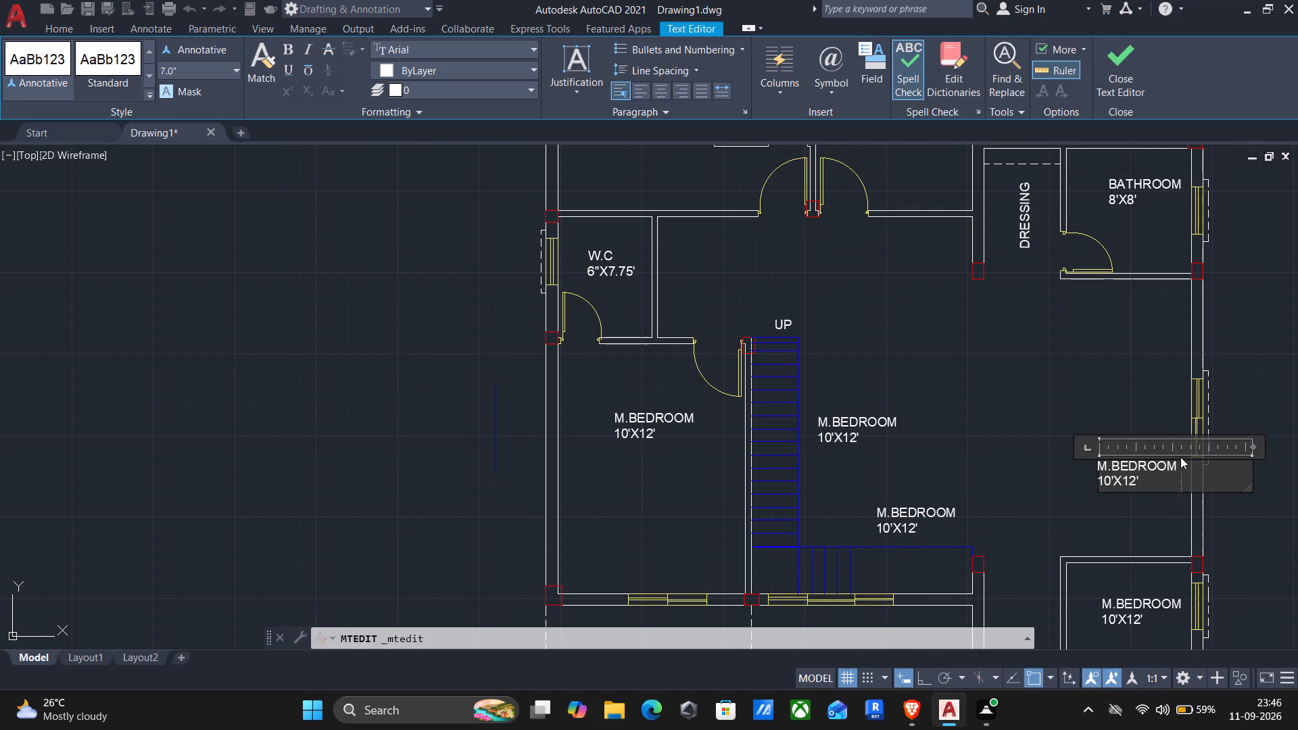
drag(1191, 470, 1174, 468)
drag(1174, 468, 1047, 450)
key(BackSpace)
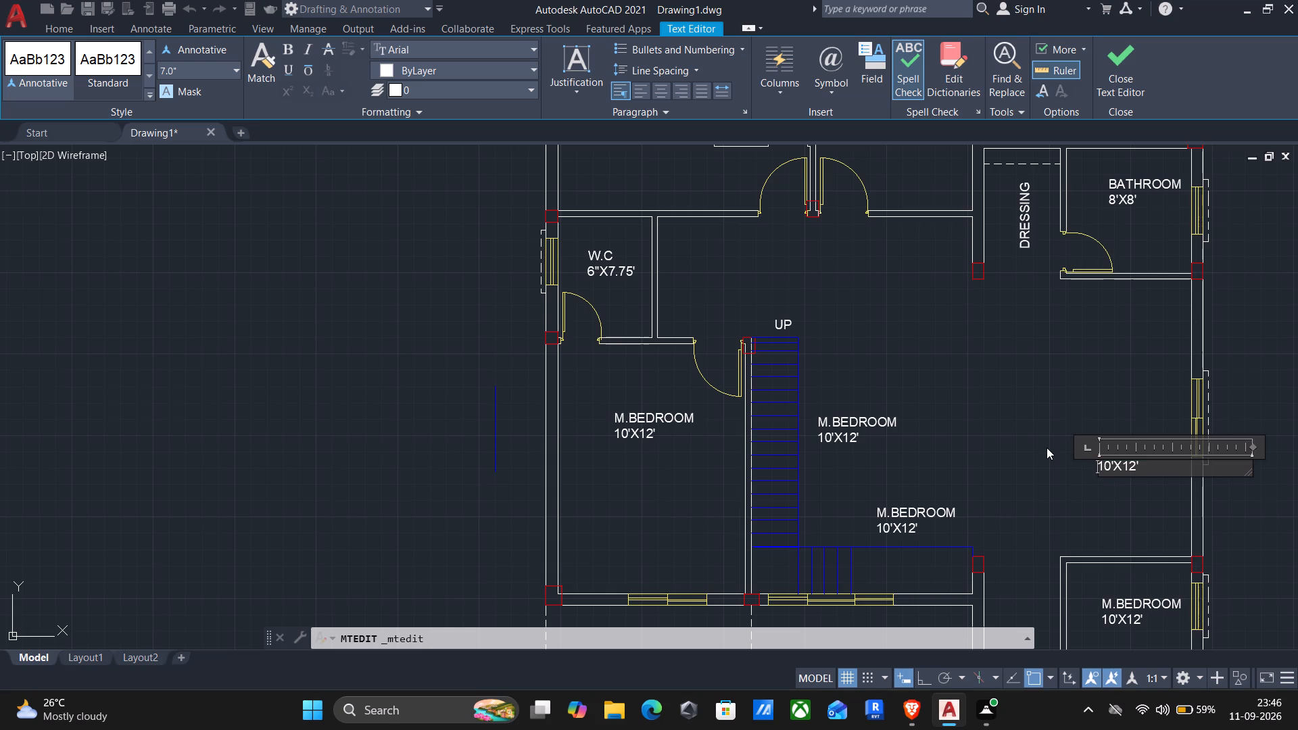
text(DINN)
text(ING)
key(Return)
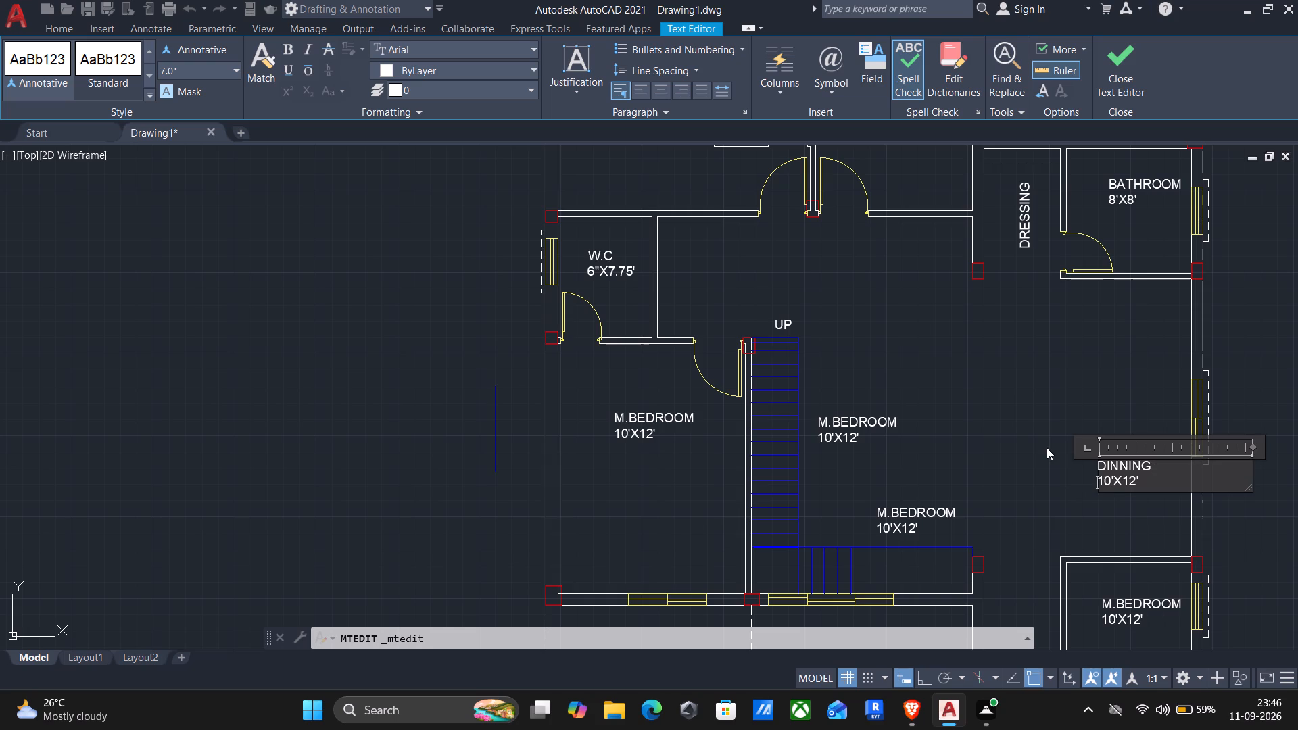
Set the size line of the DINNING label to 13.25'X17.75'.
key(Right)
key(Right)
key(BackSpace)
text(3.)
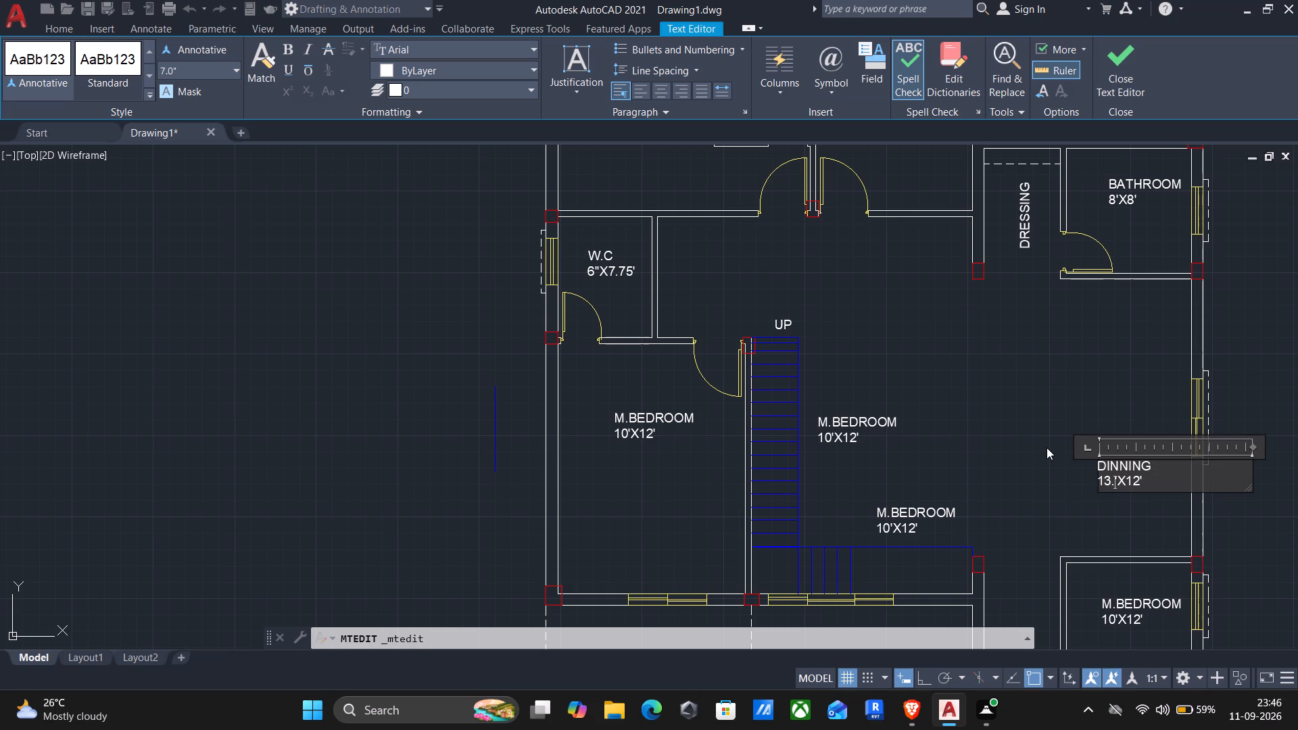
text(25)
key(Right)
key(Right)
key(Right)
key(Right)
key(BackSpace)
key(7)
text(.75)
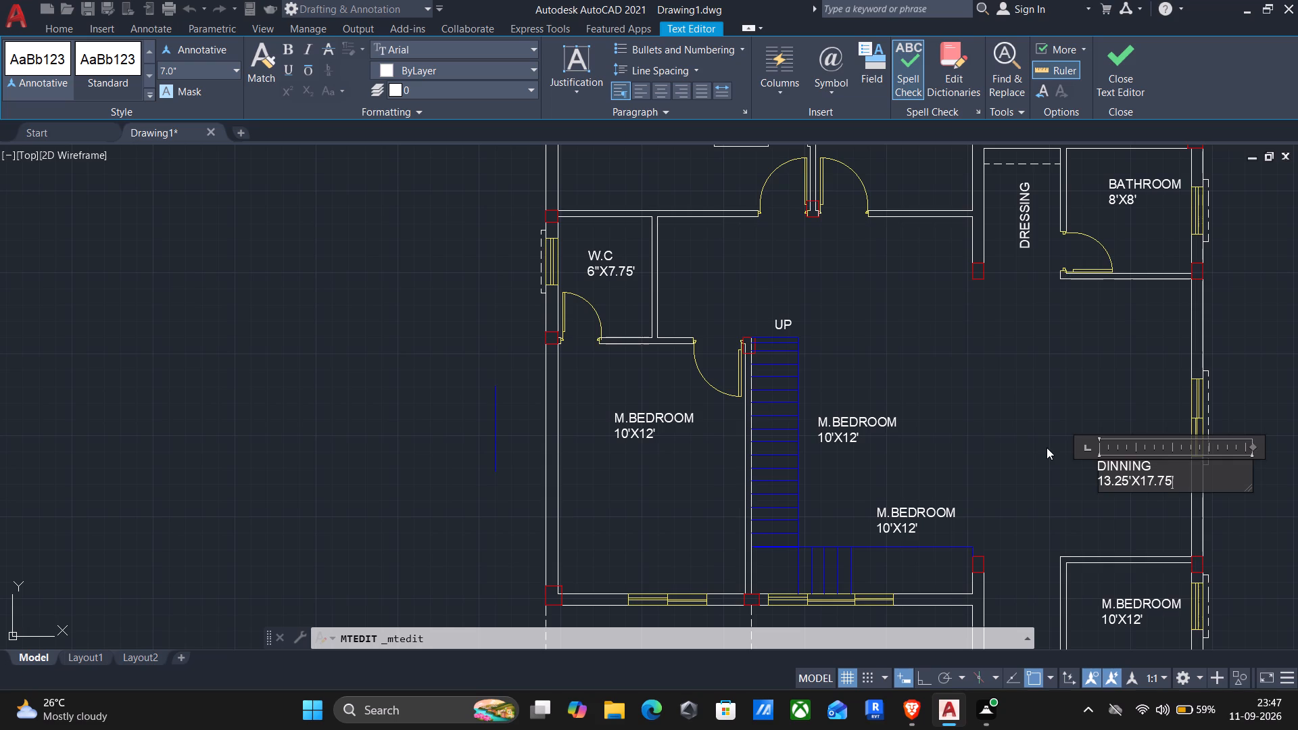
click(1046, 447)
middle_drag(1107, 530, 1030, 364)
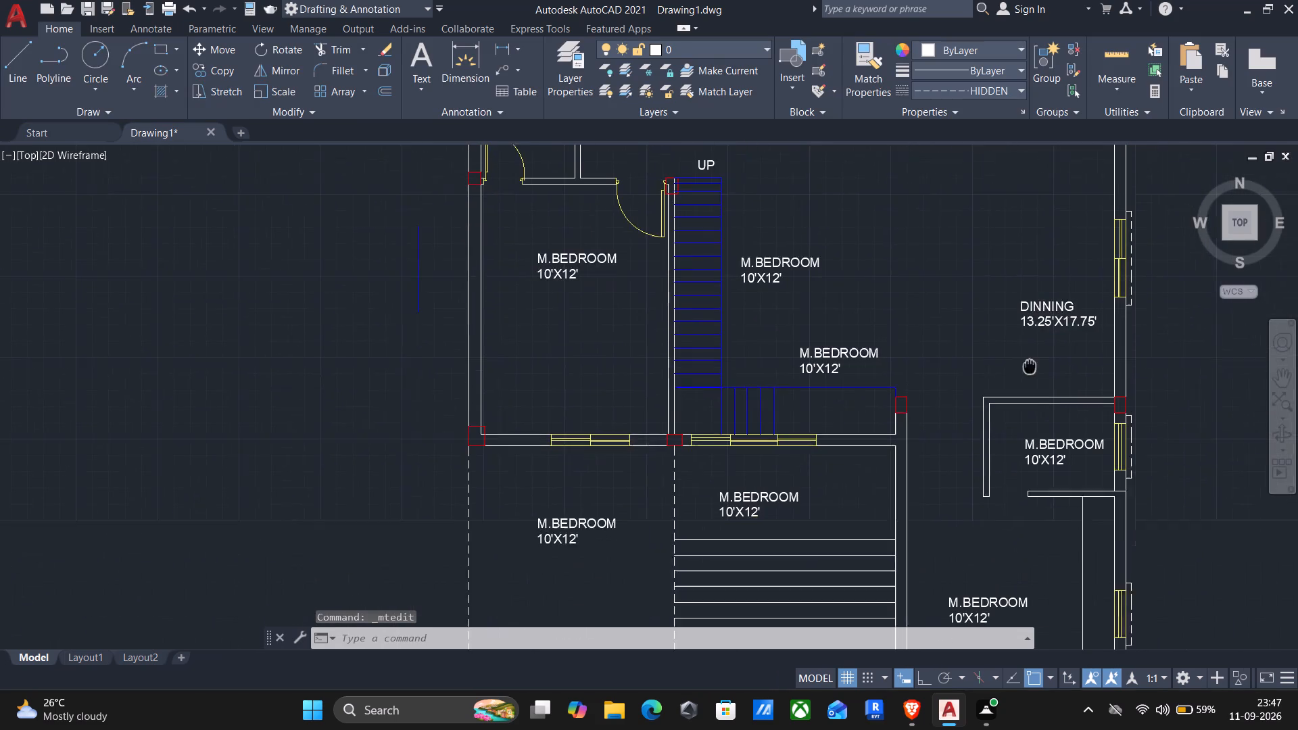
Move the DINNING label about 4.5 feet up and slightly left within the dining area, near the outer wall window.
middle_drag(1030, 364, 1029, 356)
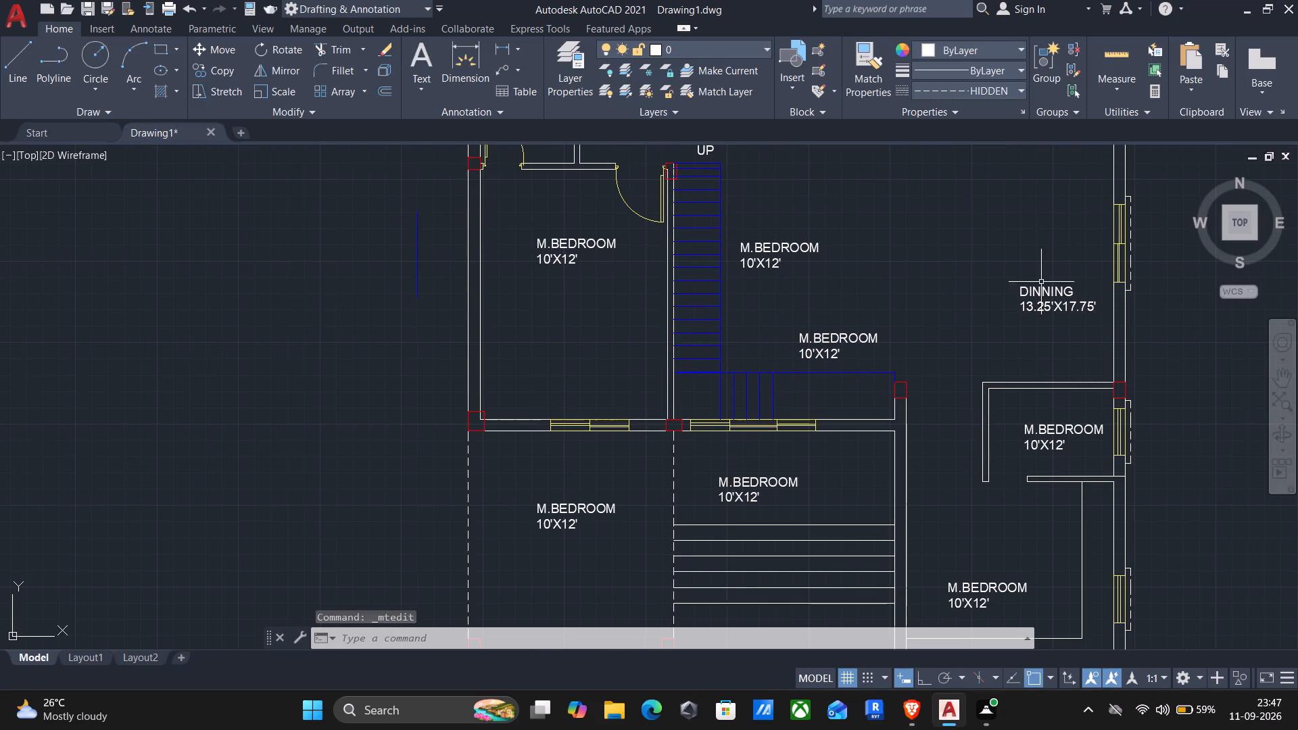
click(1040, 293)
key(m)
key(Return)
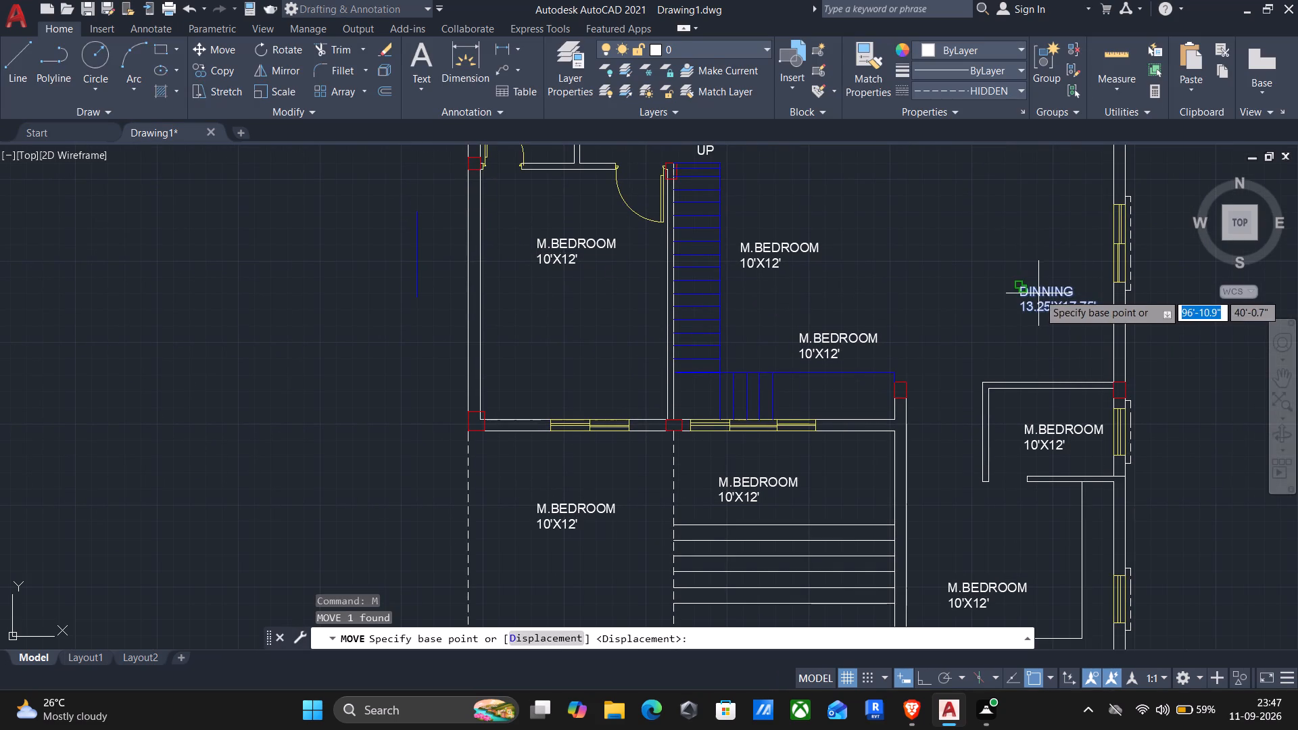
click(1021, 286)
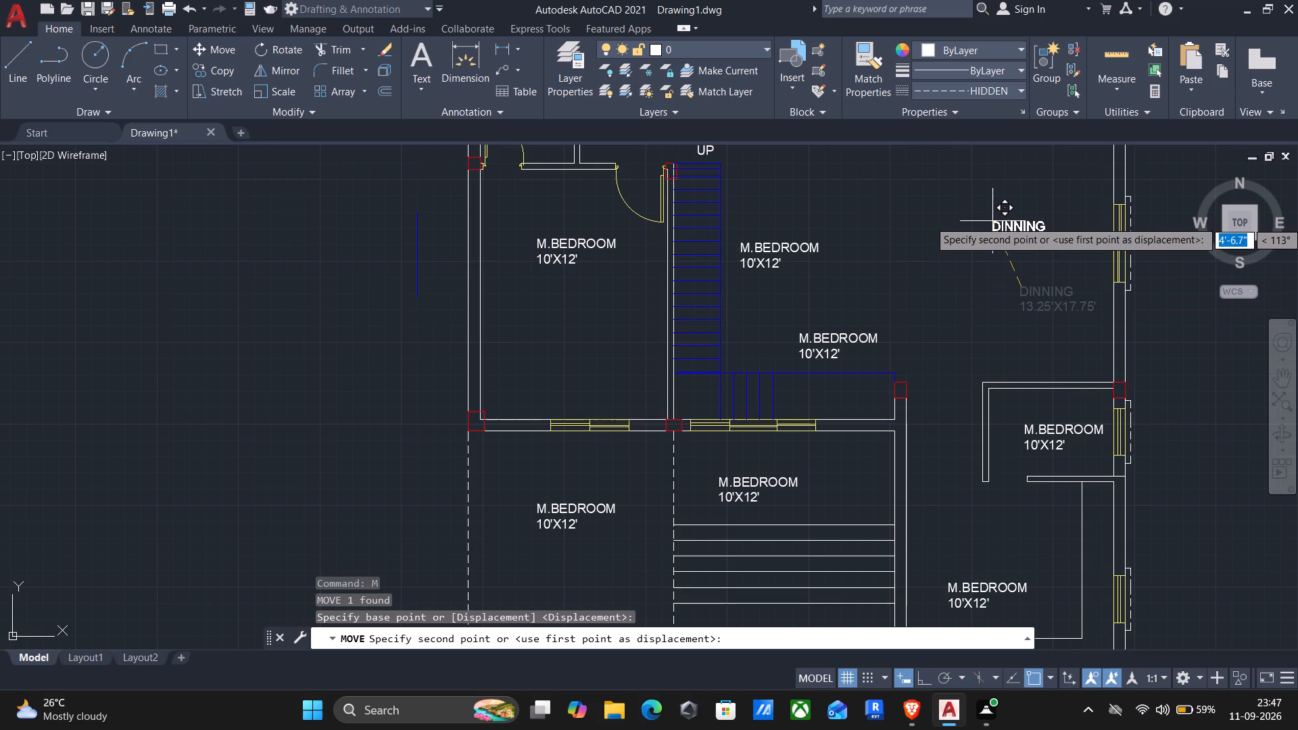
click(998, 216)
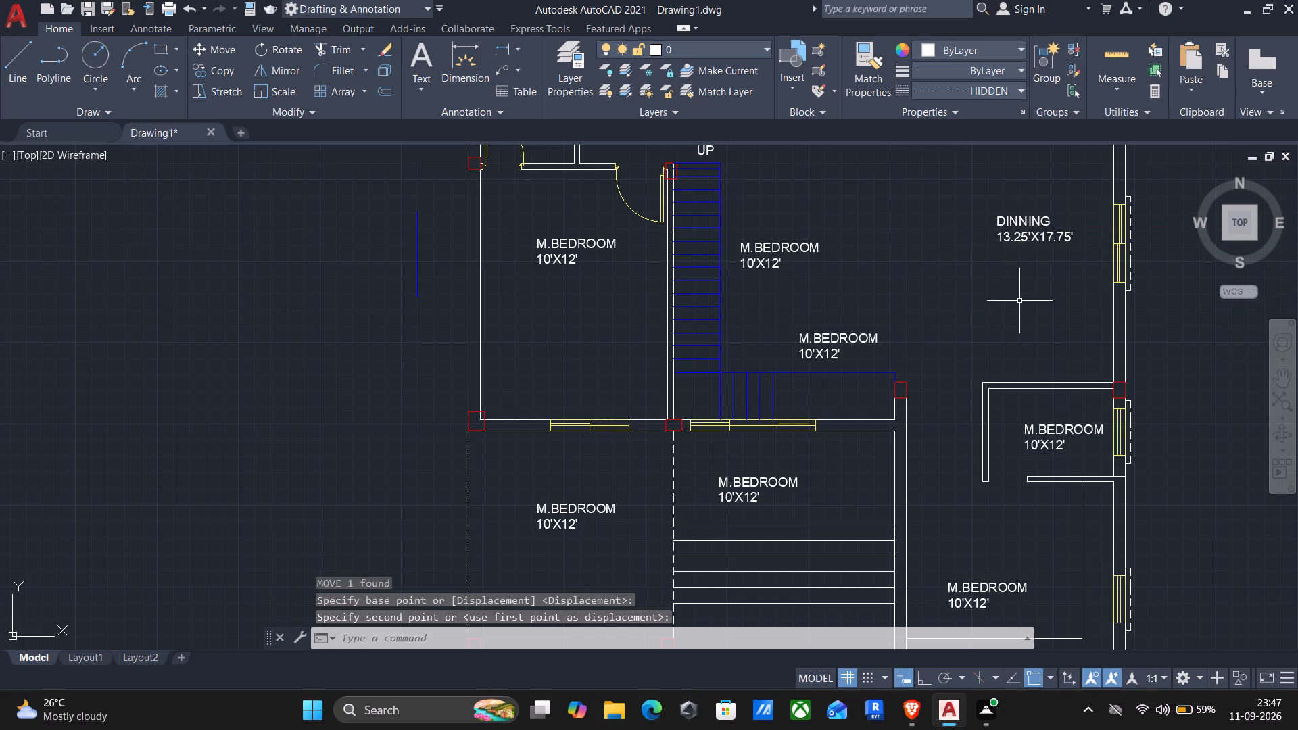
Set the size line of the M.BEDROOM label in the walled room left of the staircase to 12'X16'.
middle_drag(1019, 310, 1003, 251)
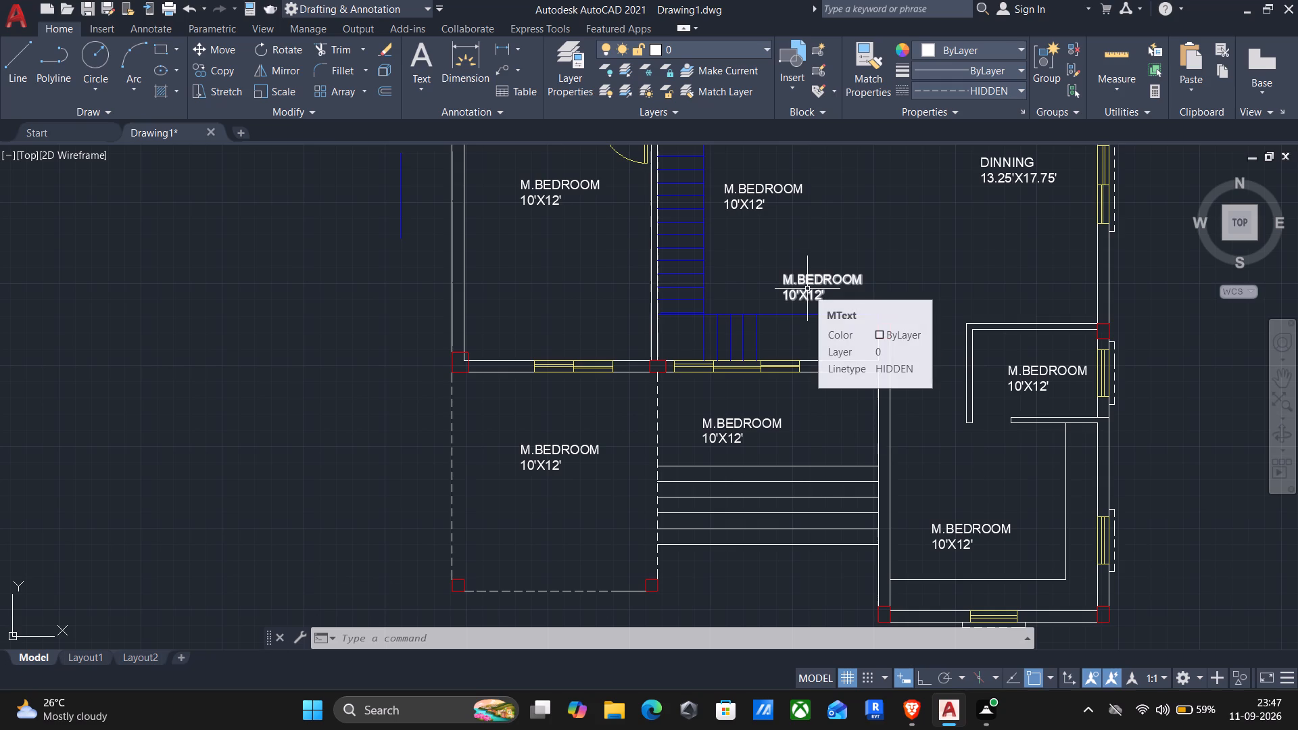
click(534, 178)
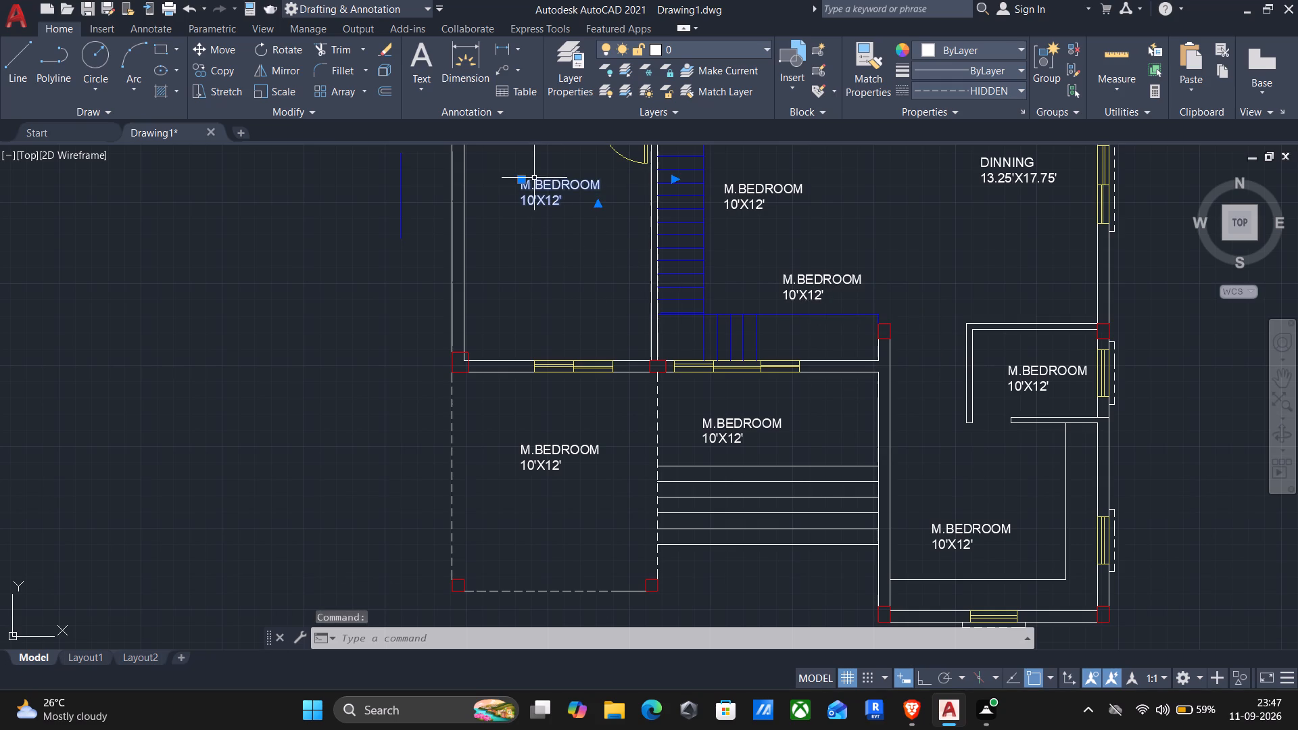
click(534, 178)
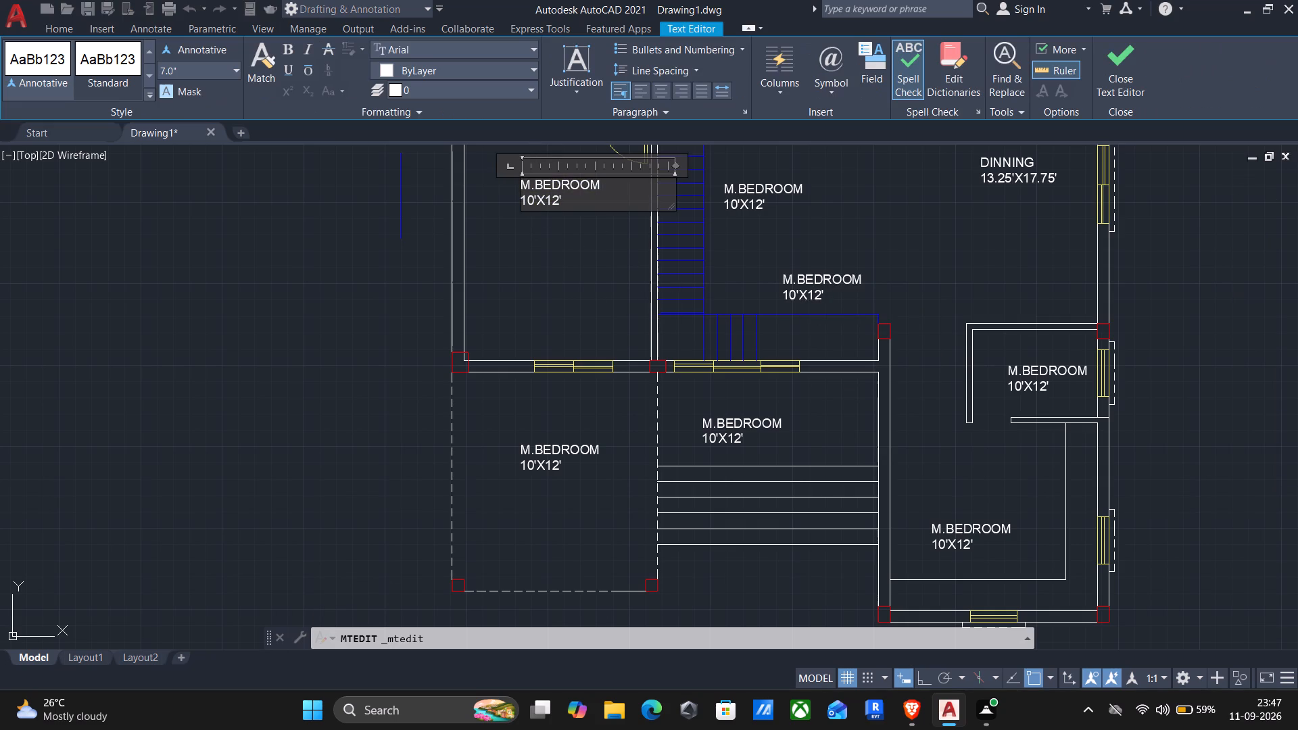
scroll(579, 206, up, 1)
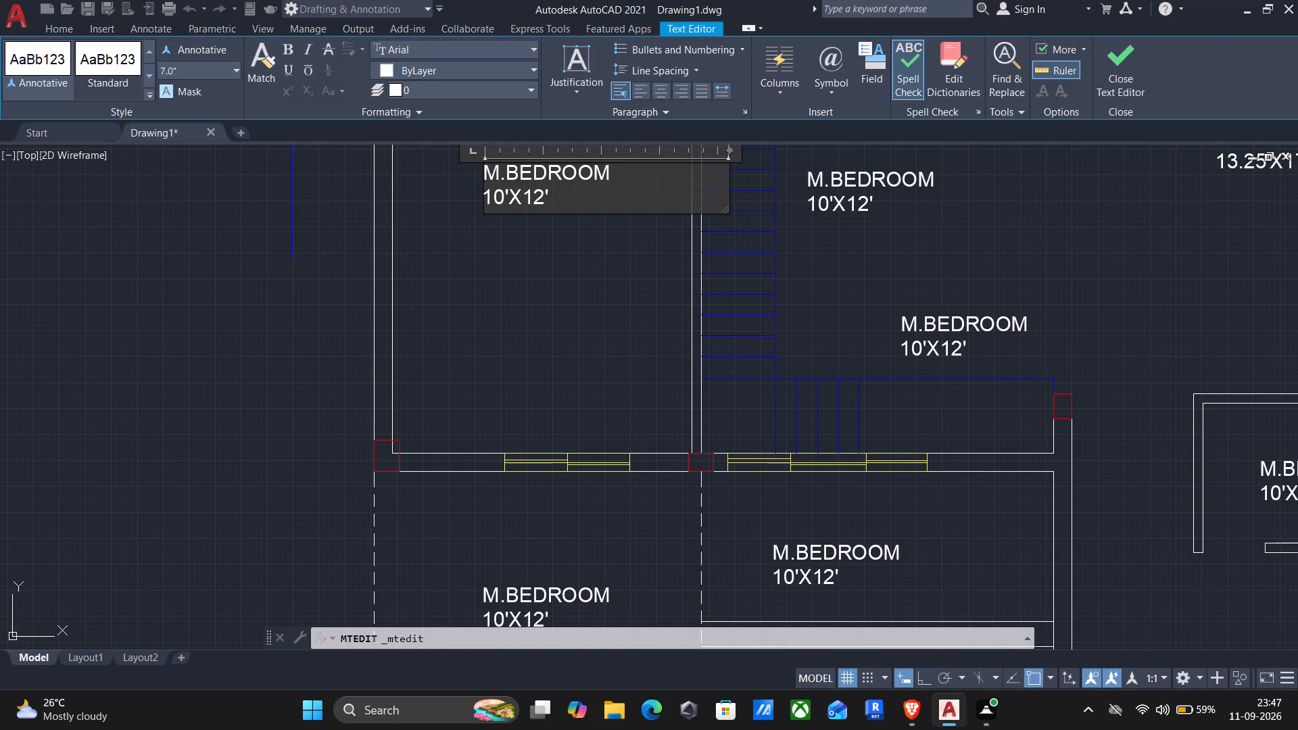
click(548, 203)
key(Left)
key(BackSpace)
key(6)
key(Left)
key(Left)
key(Left)
key(Left)
key(BackSpace)
key(2)
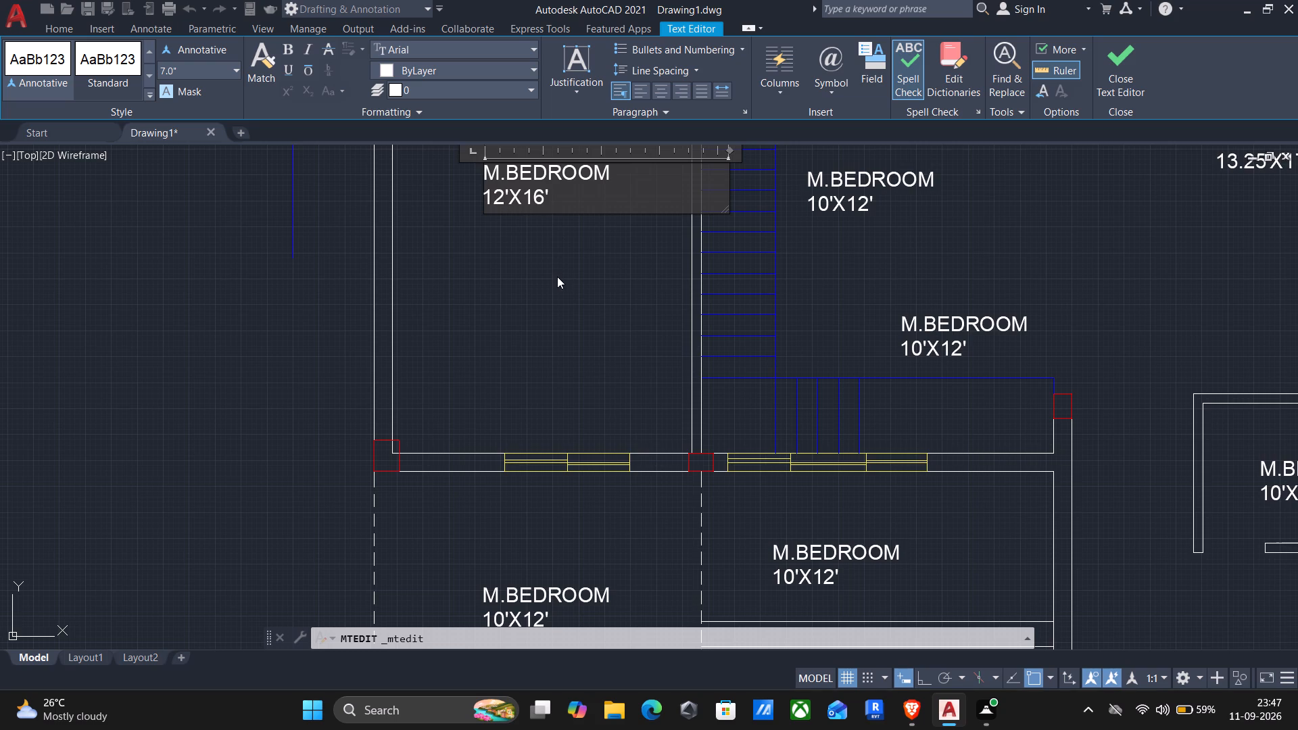
click(557, 276)
scroll(557, 276, down, 1)
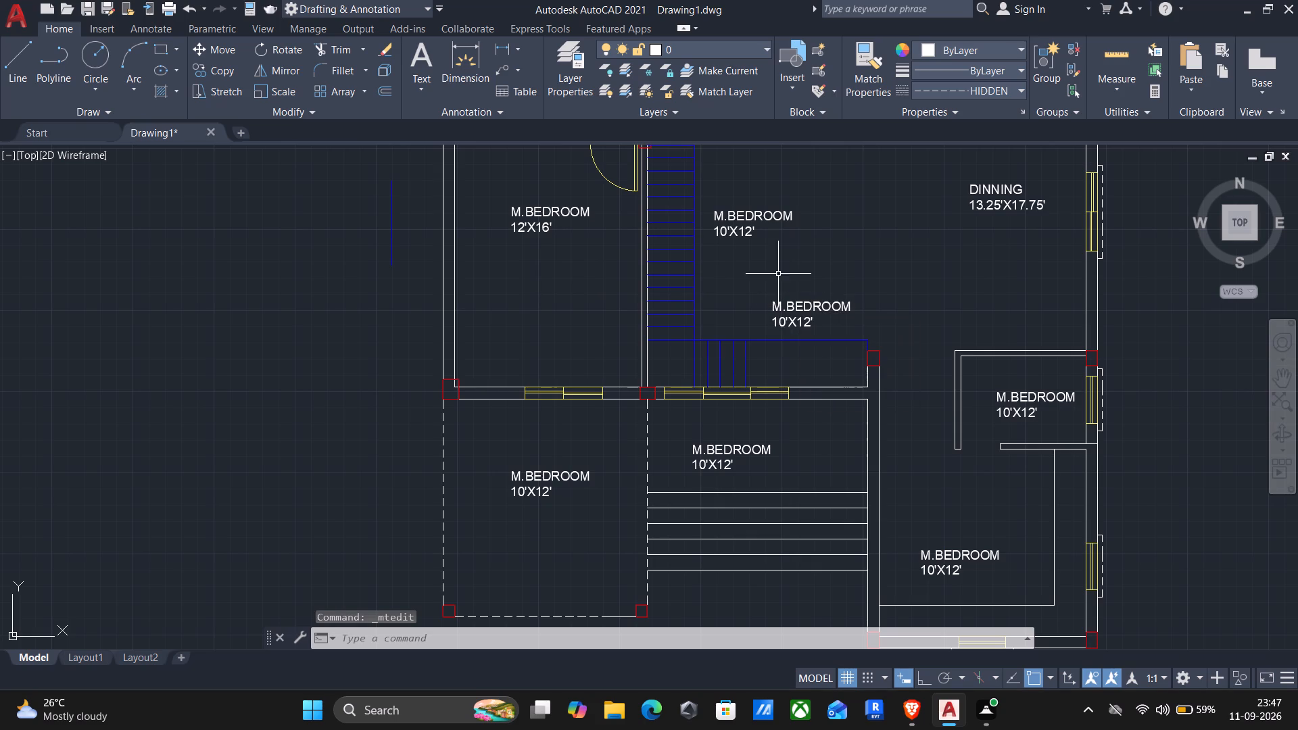
Replace the name in the upper M.BEDROOM label of the open area right of the staircase with "LOBBY AREA".
double_click(721, 222)
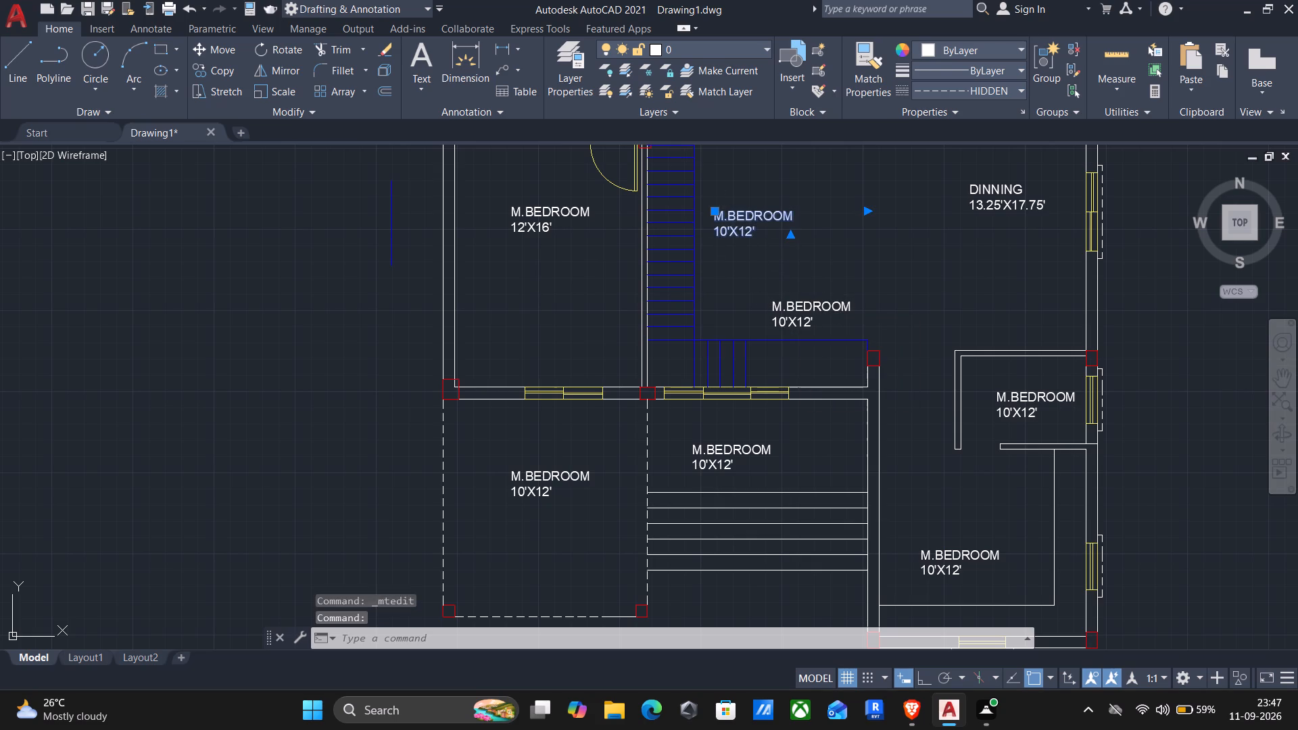
click(796, 213)
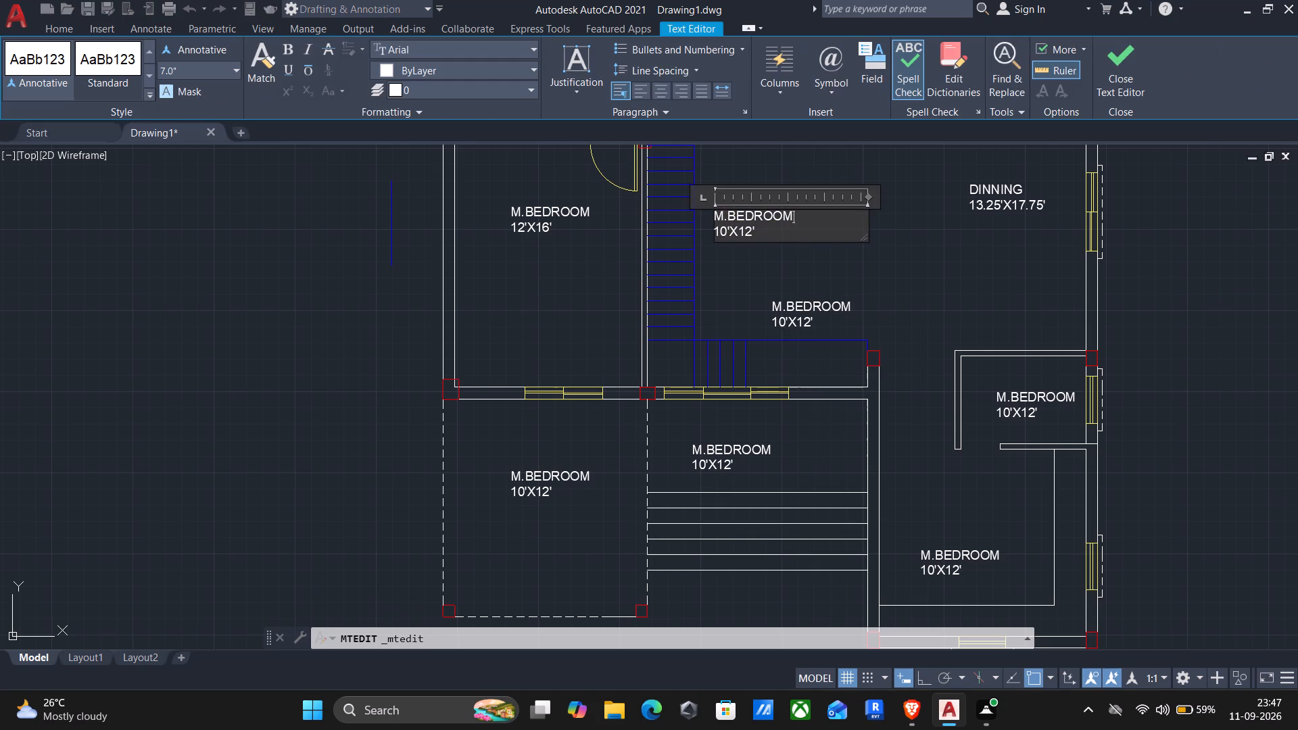
key(BackSpace)
key(BackSpace)
key(BackSpace)
key(BackSpace)
key(BackSpace)
key(BackSpace)
key(BackSpace)
key(BackSpace)
key(BackSpace)
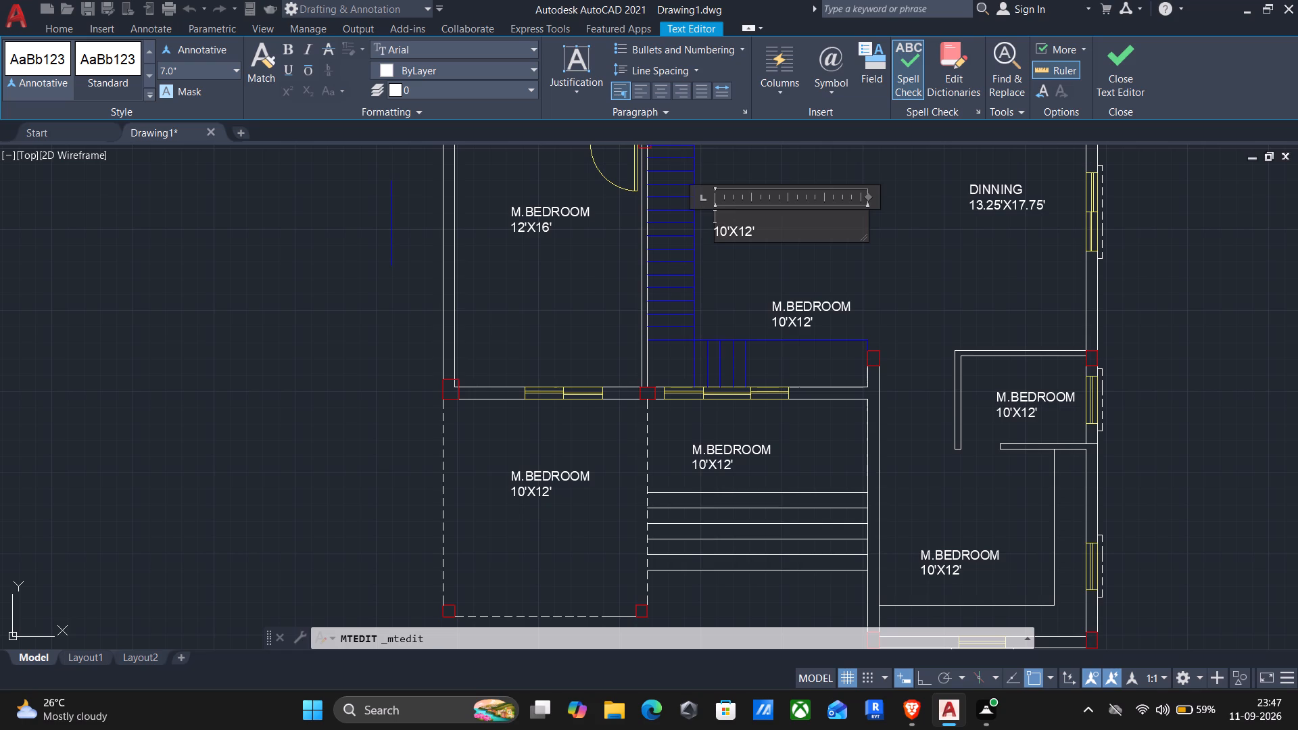
text(LO)
text(BBY)
key(space)
text(AREA)
Set the size line of the LOBBY AREA label to 14'10.5"X24'1.5".
key(Down)
key(Left)
key(BackSpace)
key(BackSpace)
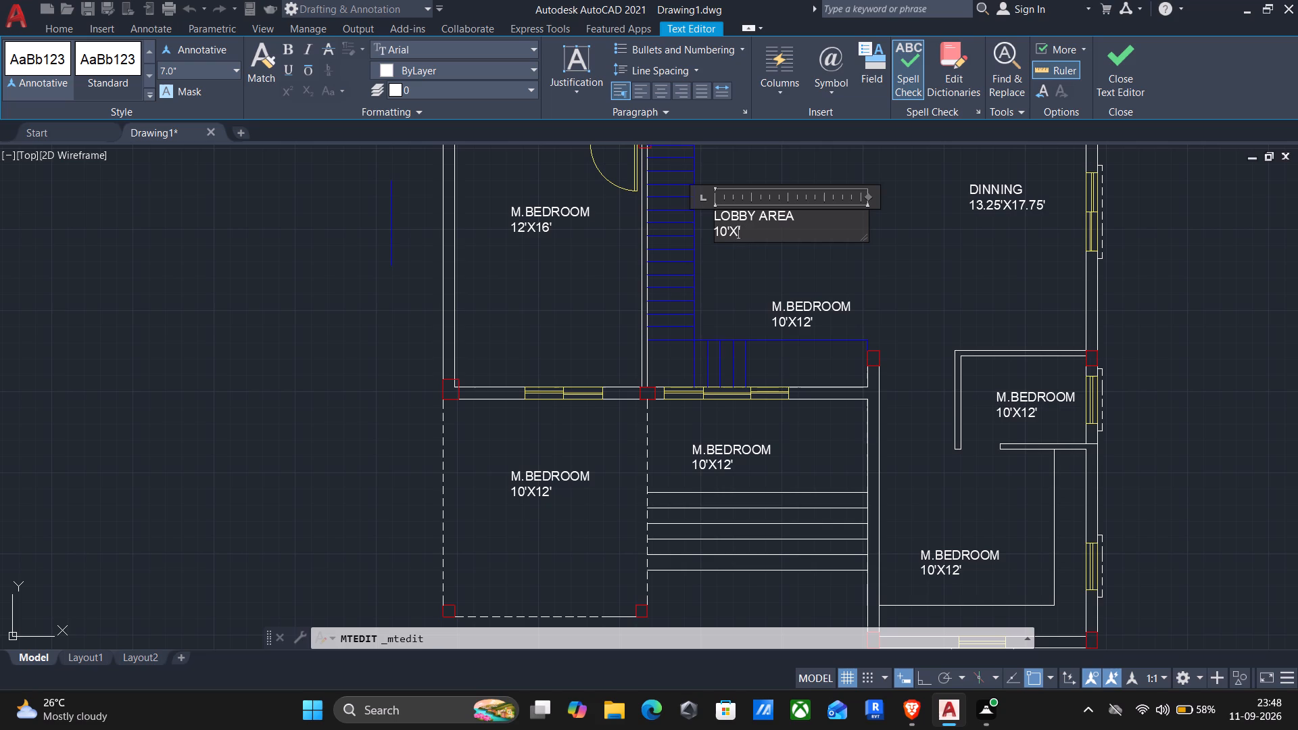
text(24)
key(Right)
key(Right)
text(1.5)
key(shift+quotedbl)
scroll(734, 219, up, 2)
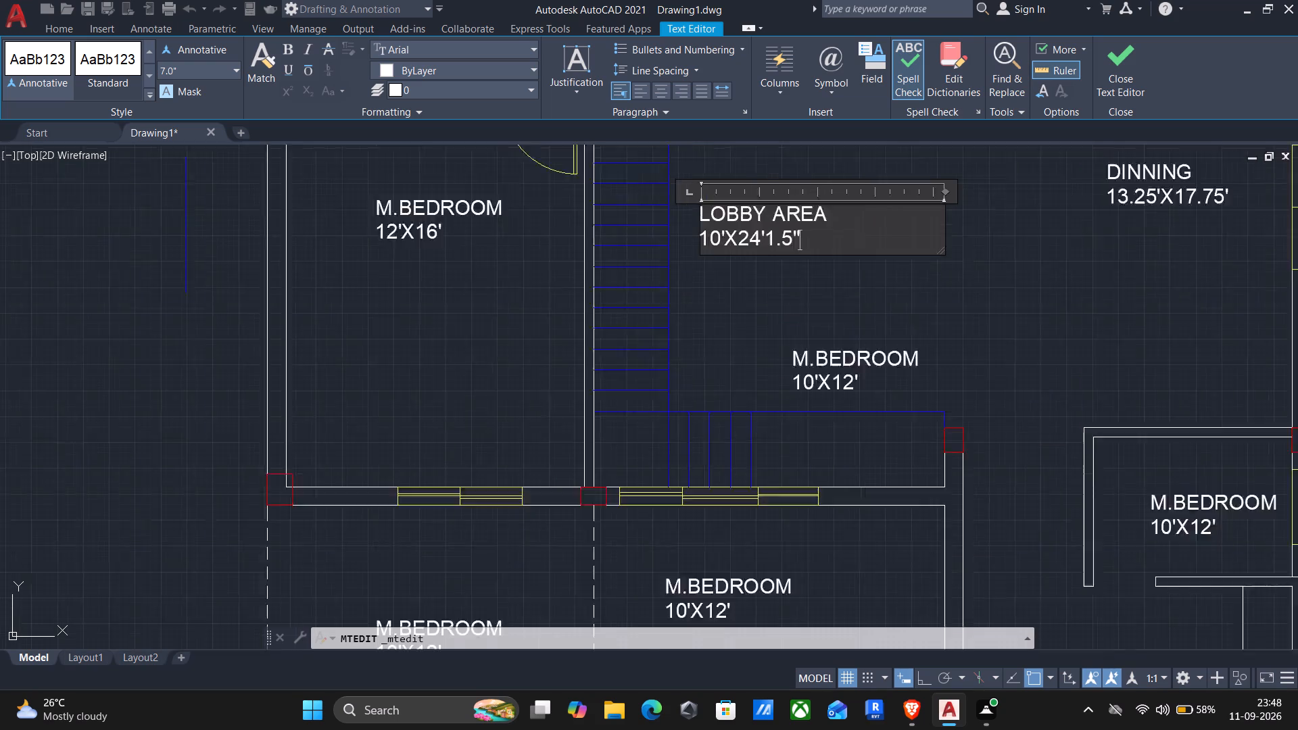
click(717, 238)
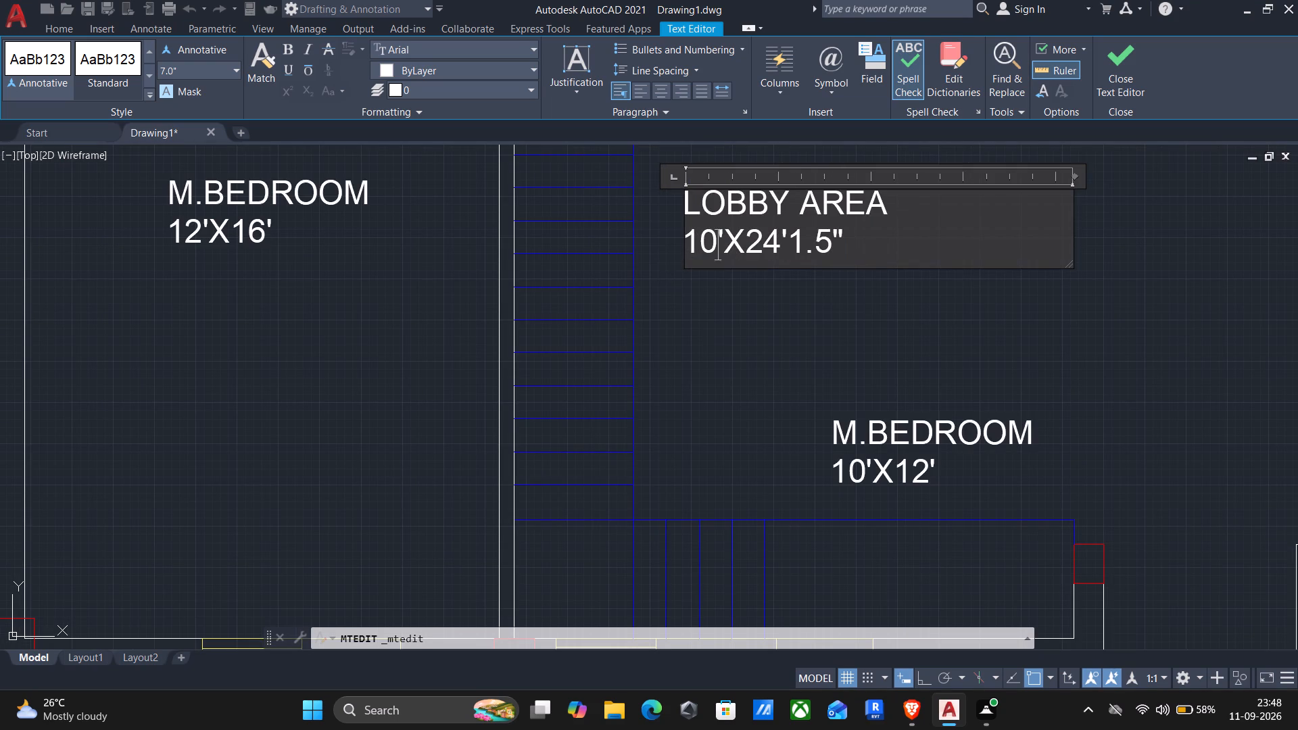
key(BackSpace)
key(4)
key(Right)
text(10.5)
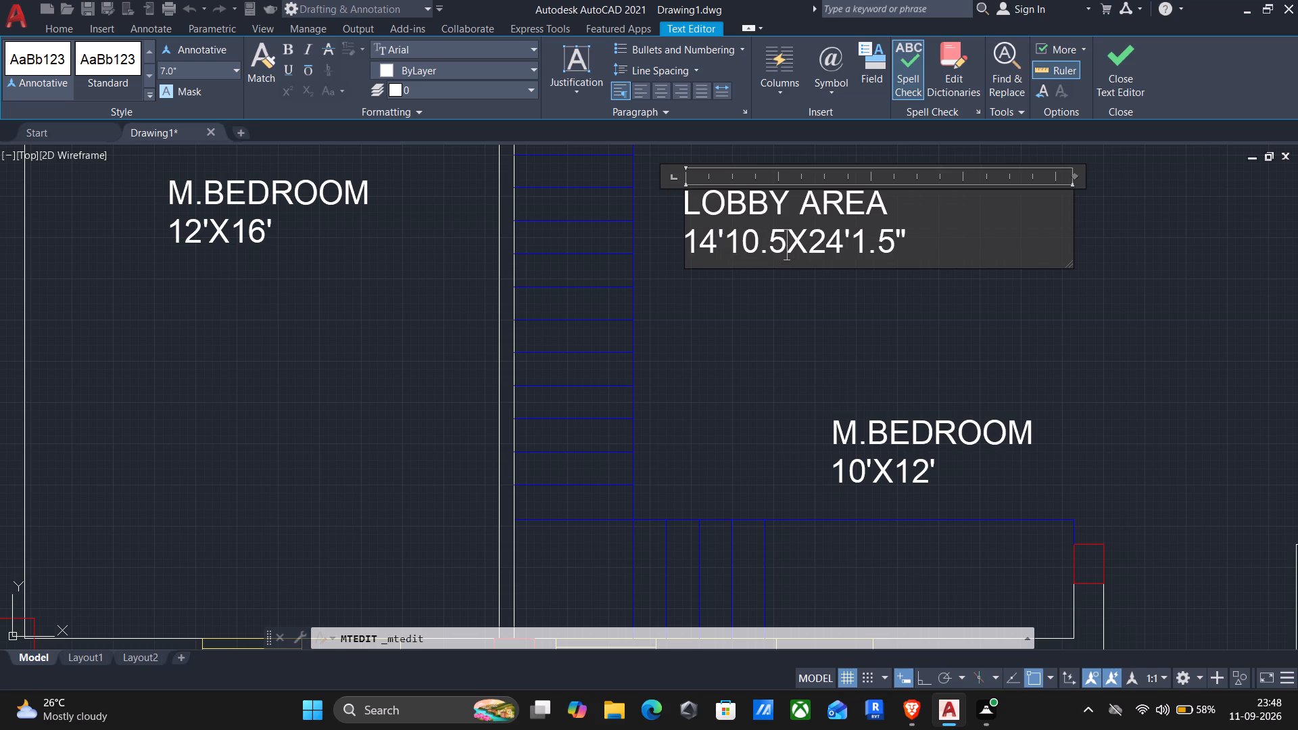
key(shift+quotedbl)
click(712, 328)
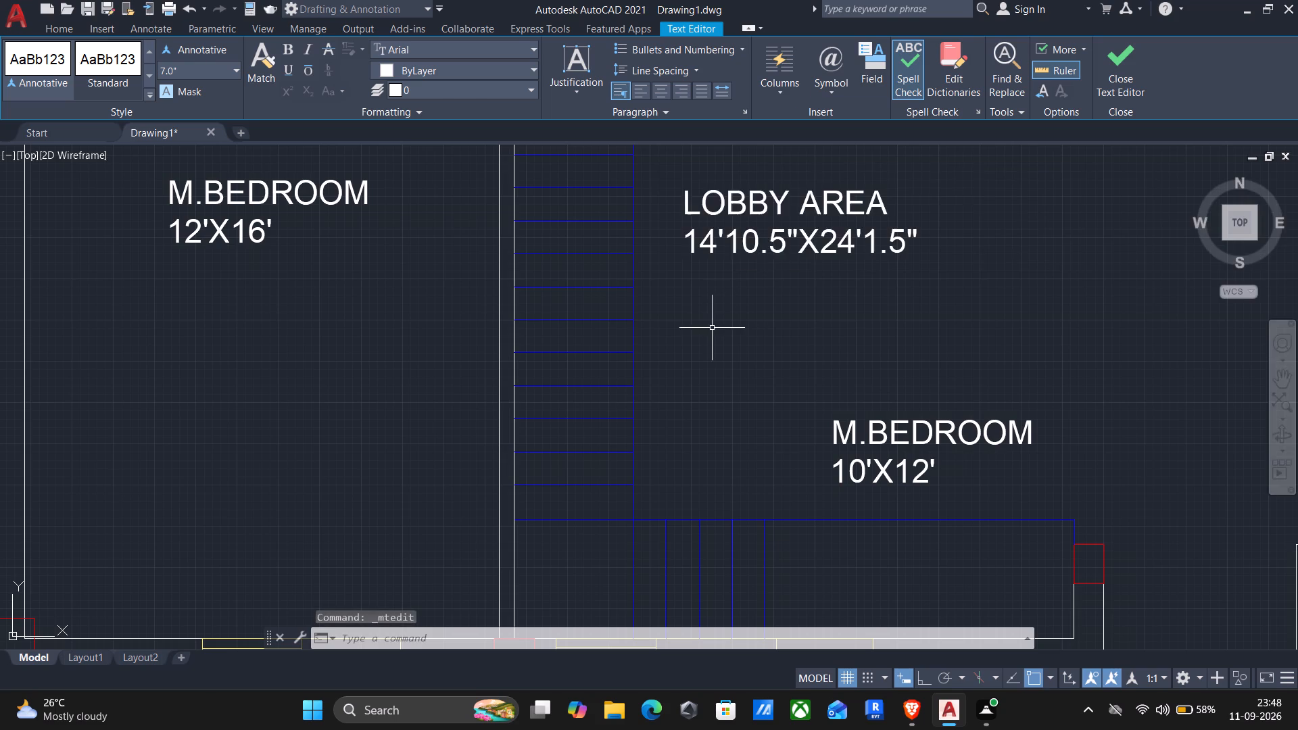
Replace the whole M.BEDROOM 10'X12' label below the LOBBY AREA label, beside the lower stair flight, with "lvl.+".
scroll(745, 318, down, 2)
middle_drag(756, 313, 710, 311)
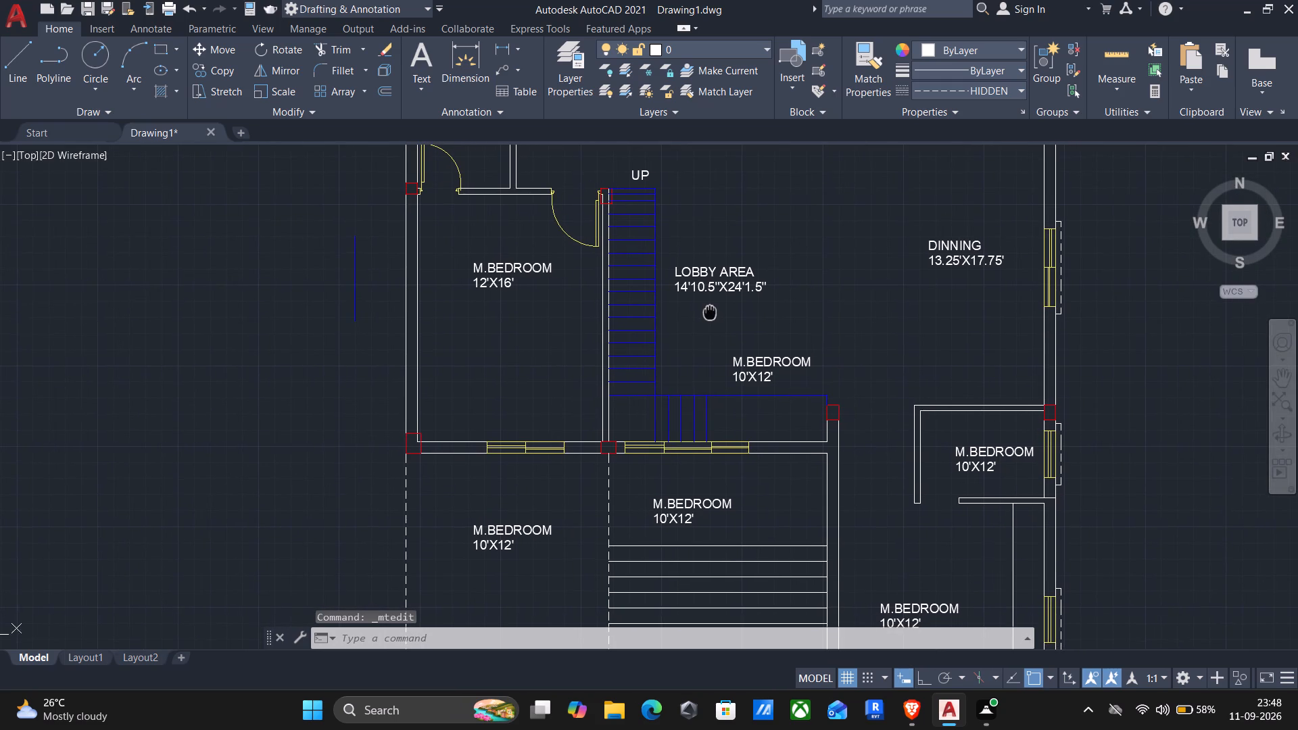
middle_drag(710, 311, 710, 309)
middle_drag(886, 381, 948, 225)
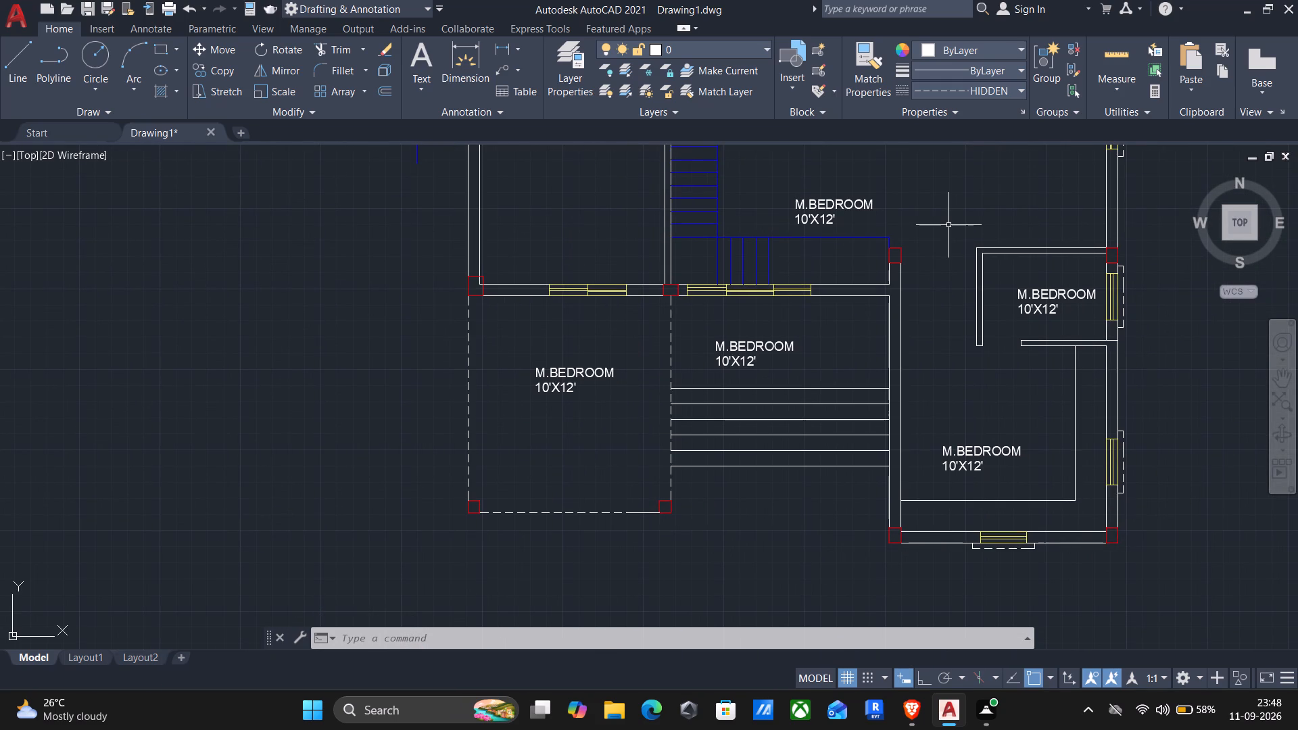
double_click(820, 198)
scroll(857, 243, up, 2)
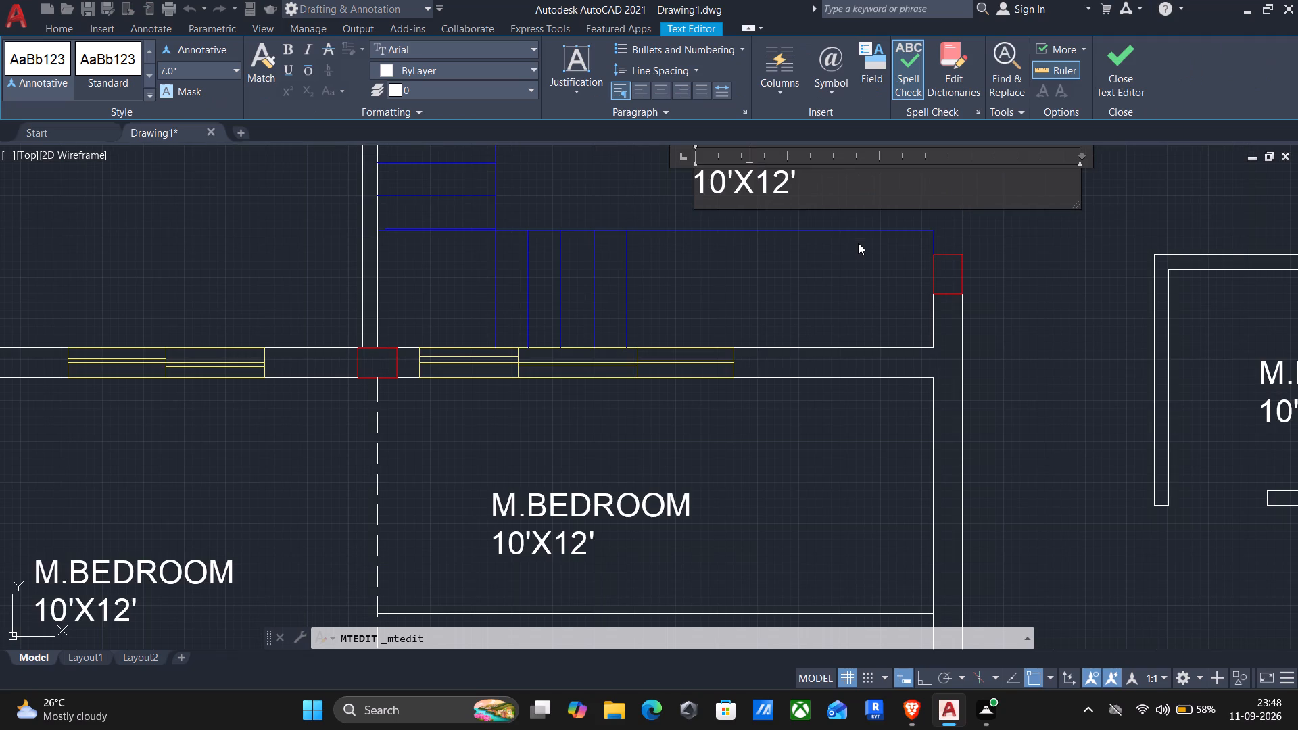
scroll(827, 195, down, 1)
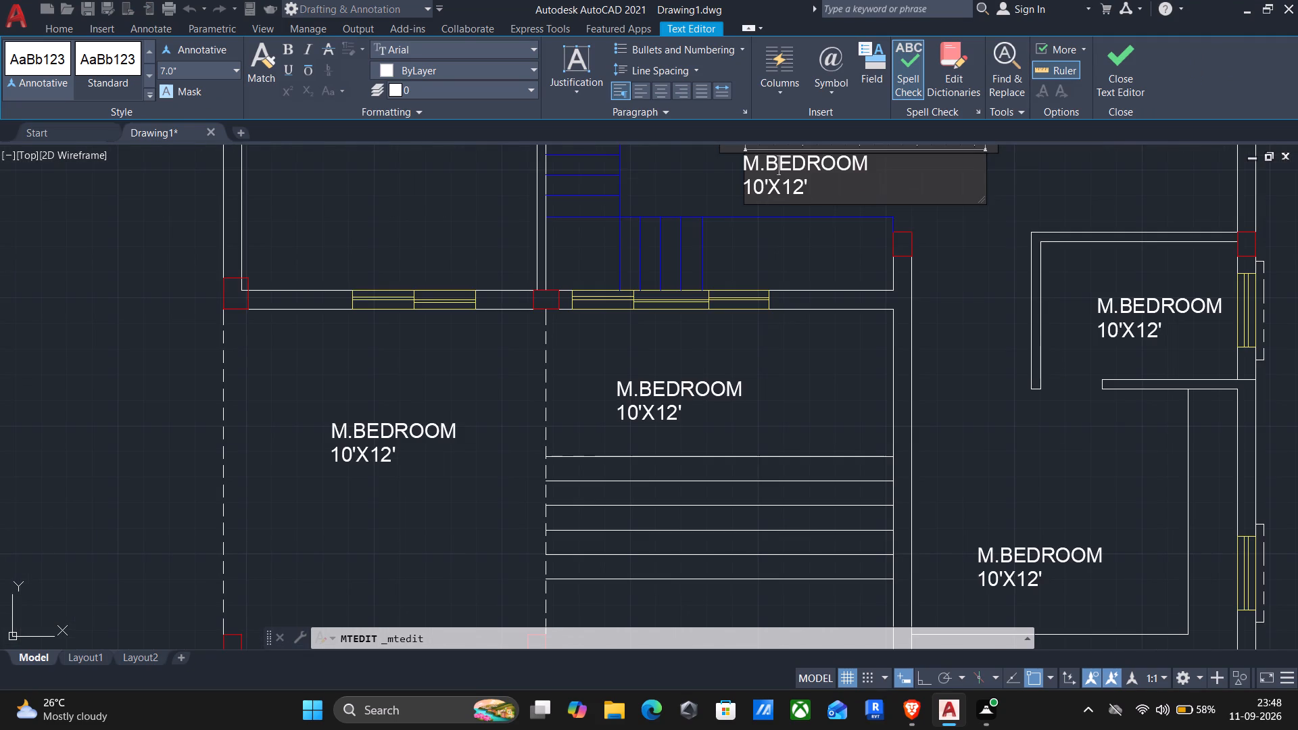
drag(827, 194, 687, 145)
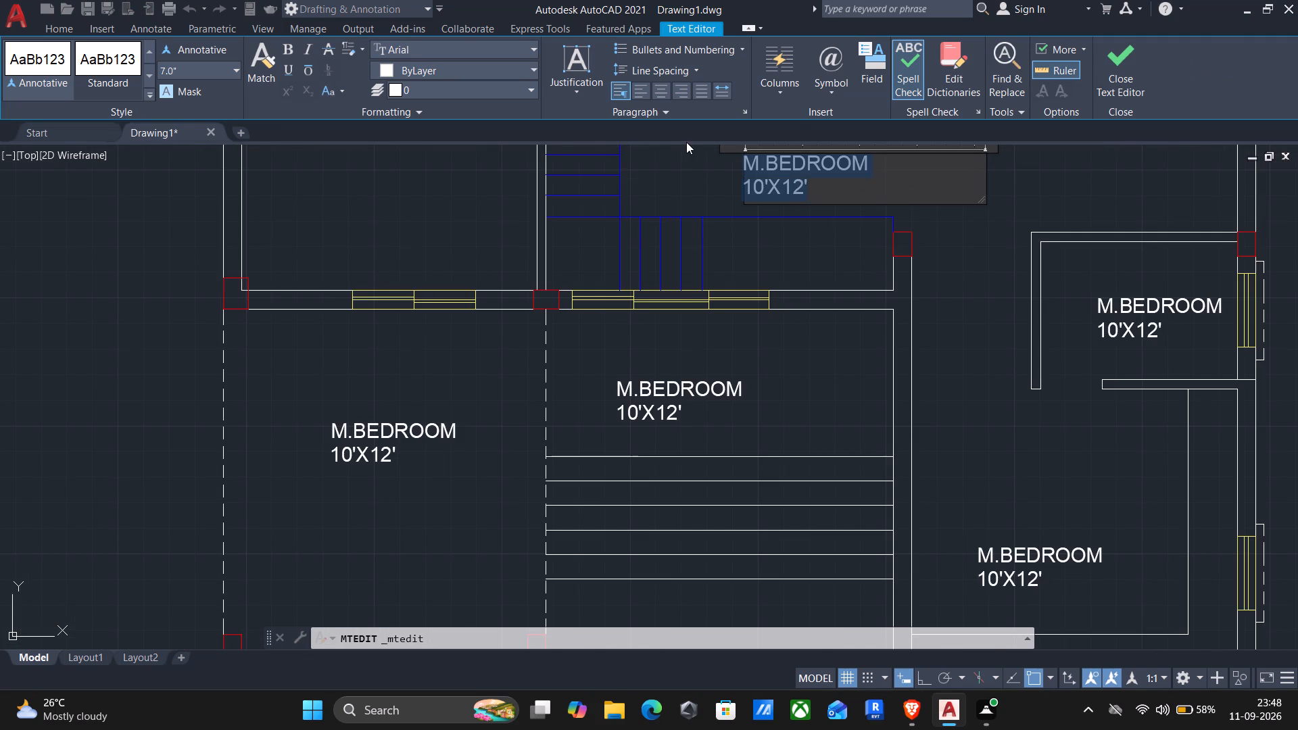
text(lvl)
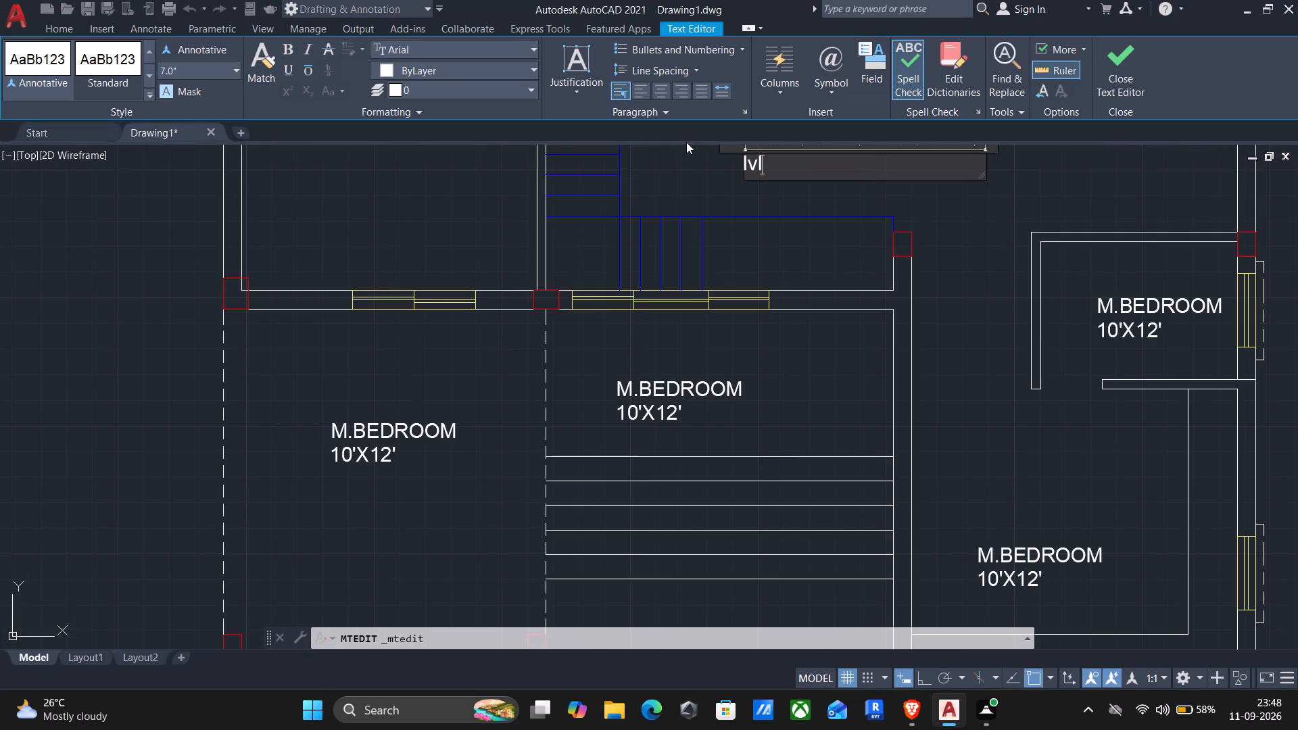
key(period)
key(equal)
key(space)
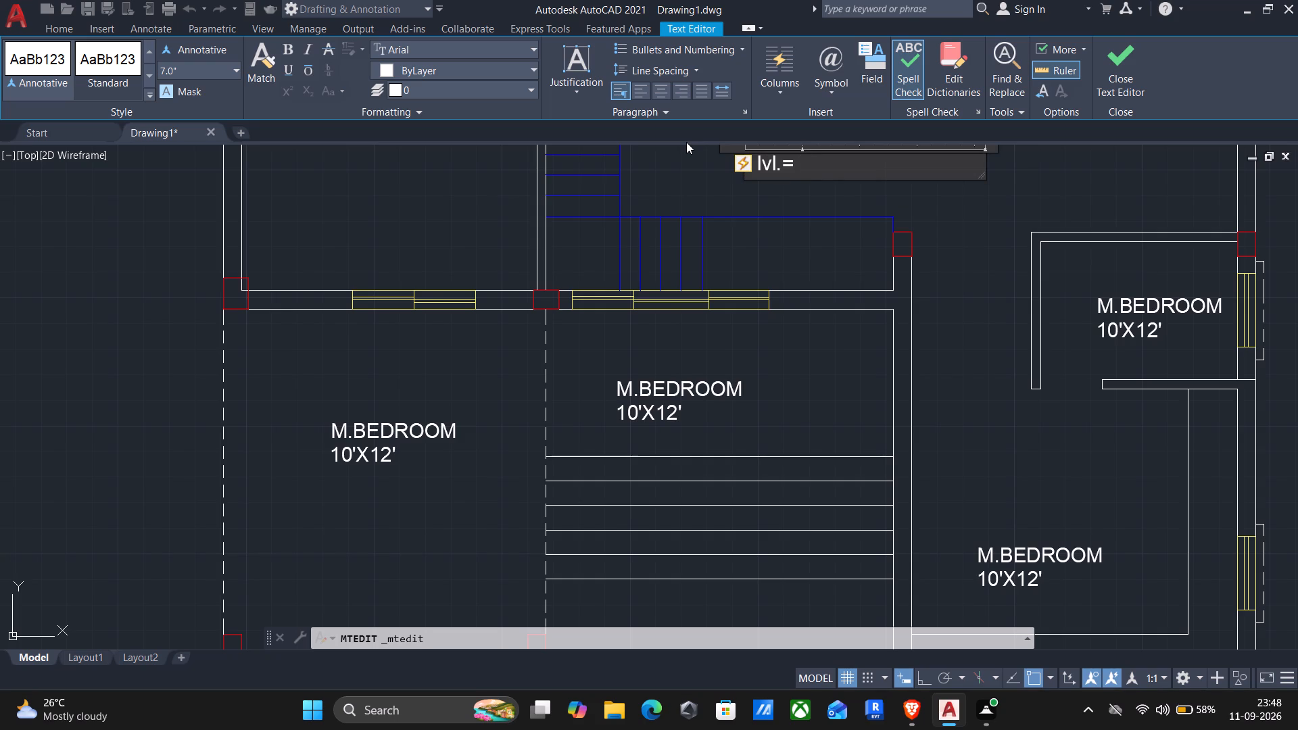
text(-)
key(BackSpace)
key(BackSpace)
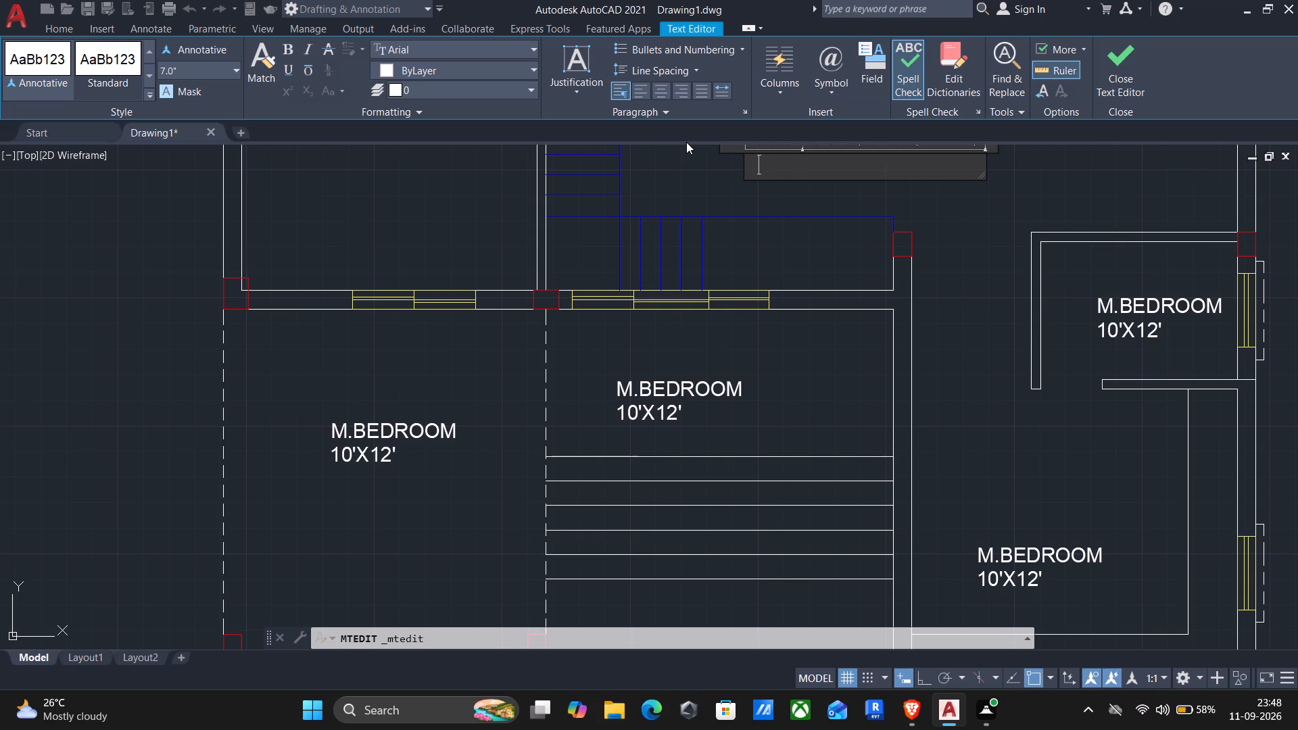
text(lvl)
key(period)
key(plus)
key(minus)
key(BackSpace)
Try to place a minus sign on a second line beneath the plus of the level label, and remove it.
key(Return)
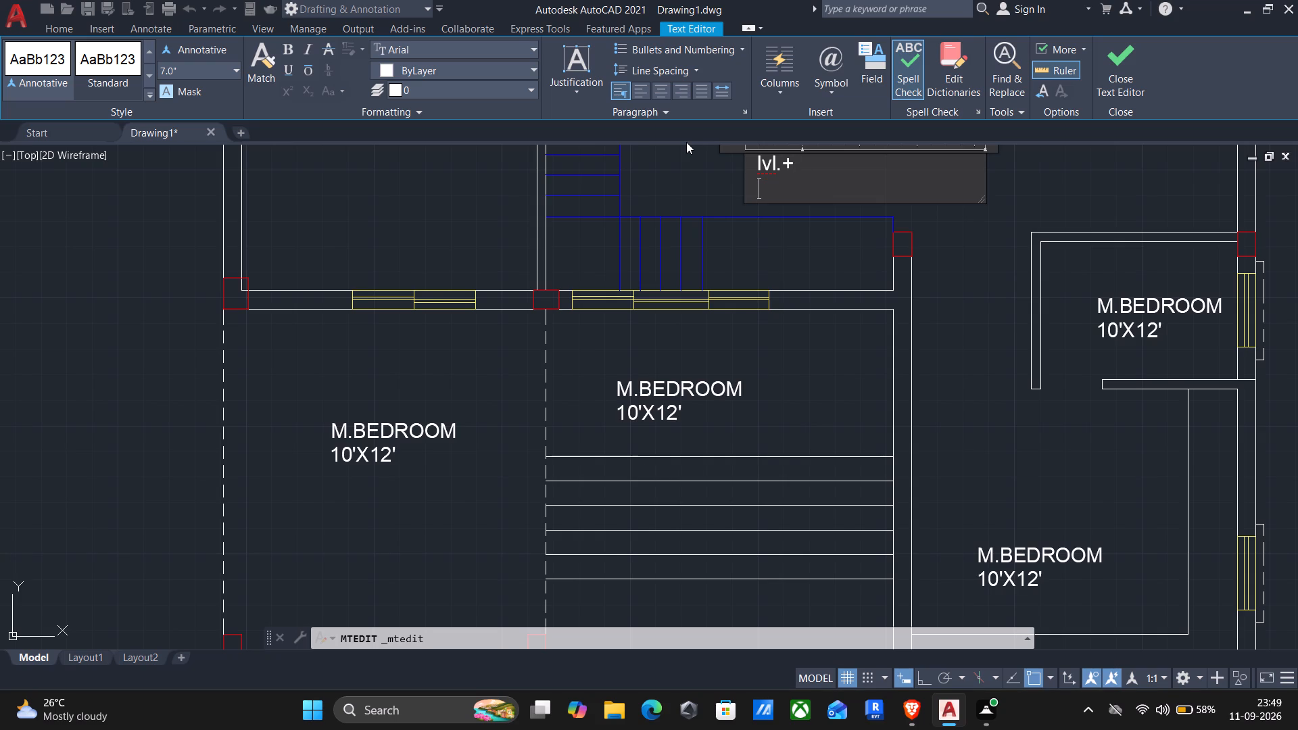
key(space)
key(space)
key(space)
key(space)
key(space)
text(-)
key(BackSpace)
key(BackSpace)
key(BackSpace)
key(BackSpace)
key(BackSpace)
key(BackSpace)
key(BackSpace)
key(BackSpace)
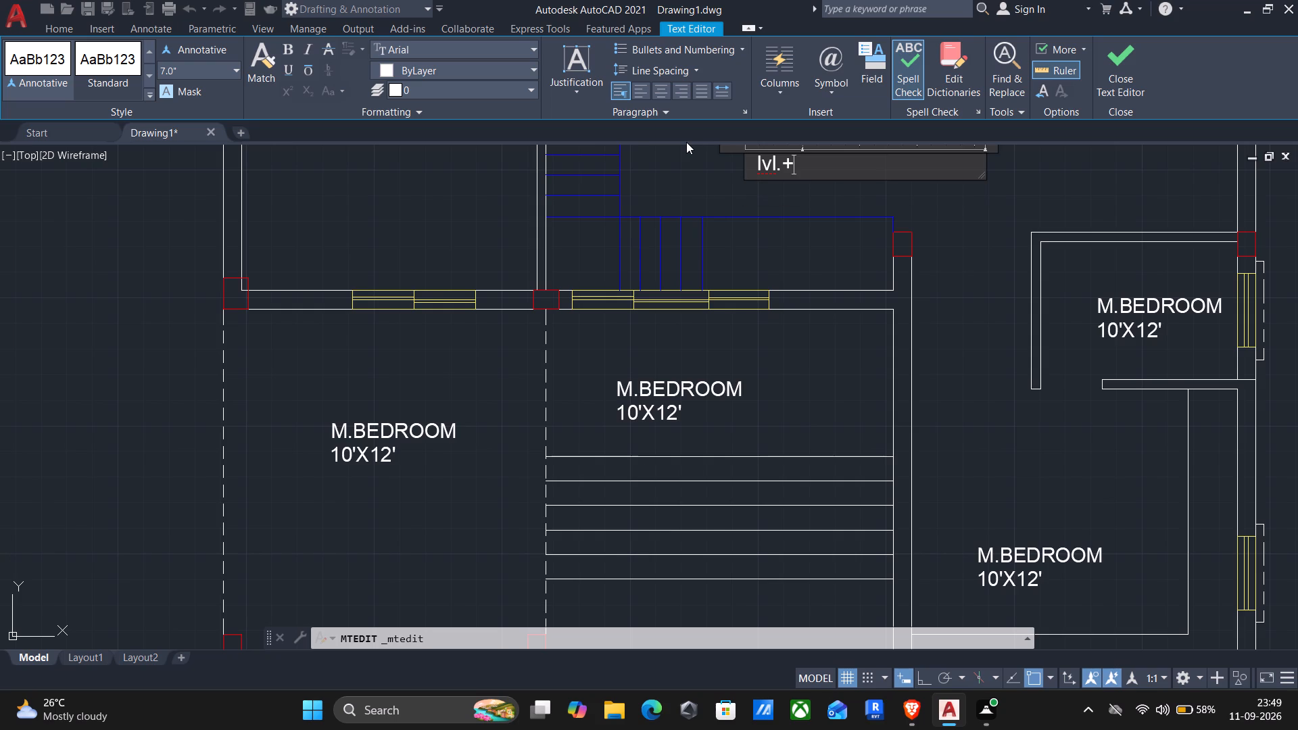
Complete the lobby's level label with the value 3.5' so it reads "lvl.+3.5'".
text(3.5)
key(apostrophe)
click(767, 261)
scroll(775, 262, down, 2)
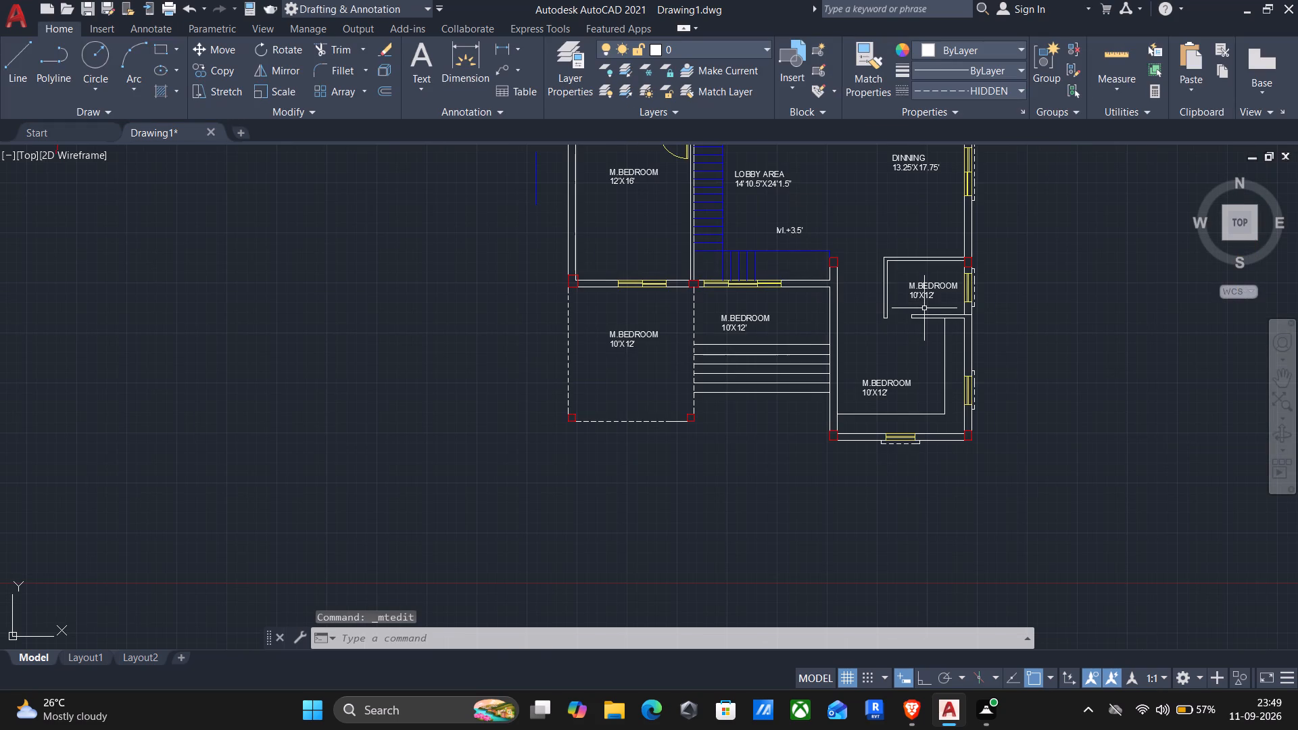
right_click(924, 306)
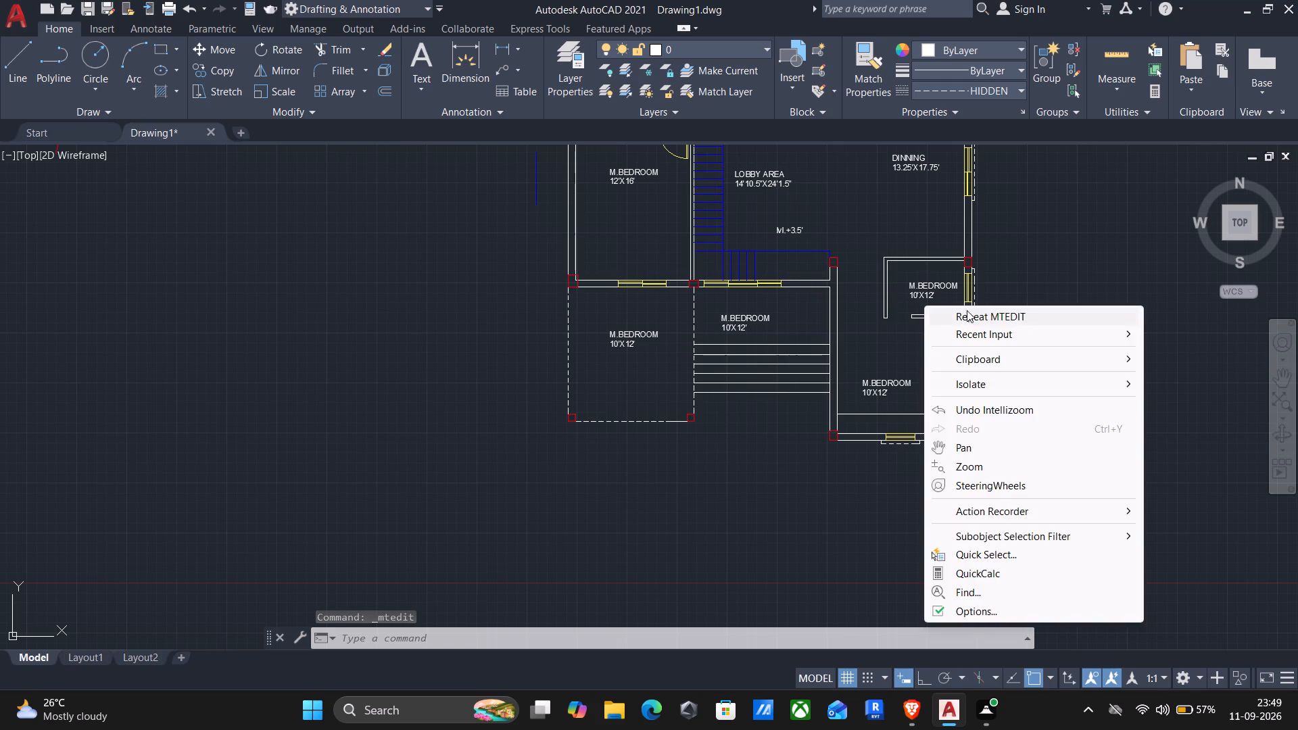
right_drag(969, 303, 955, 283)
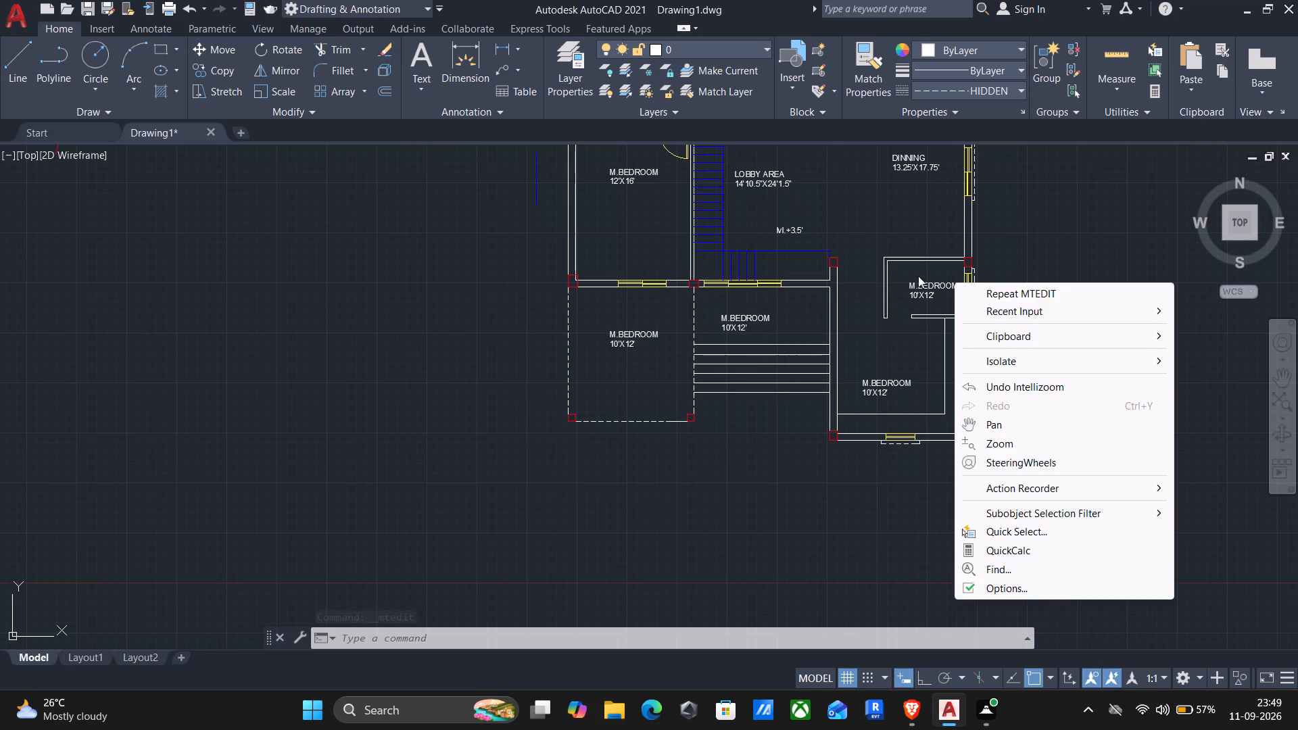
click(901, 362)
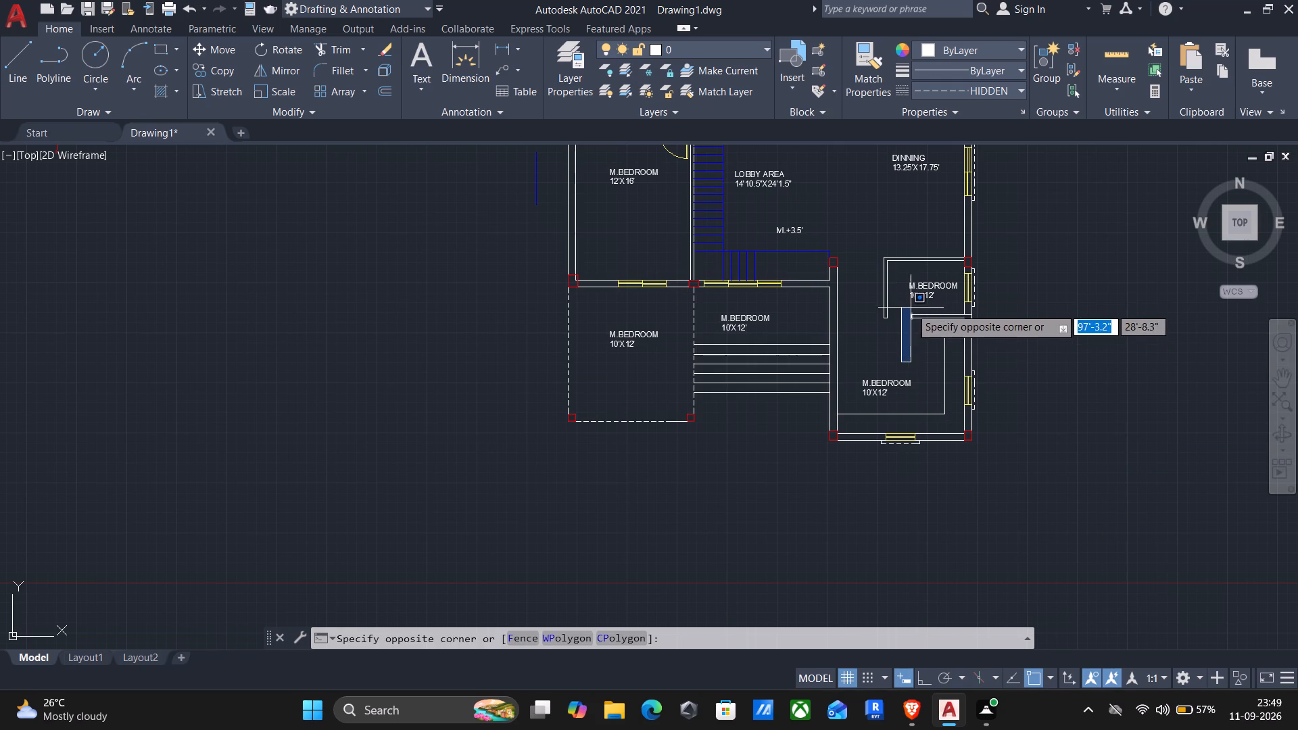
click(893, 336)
Replace the name in the M.BEDROOM label of the small room below the dining area with "STORE", on its own line.
double_click(919, 290)
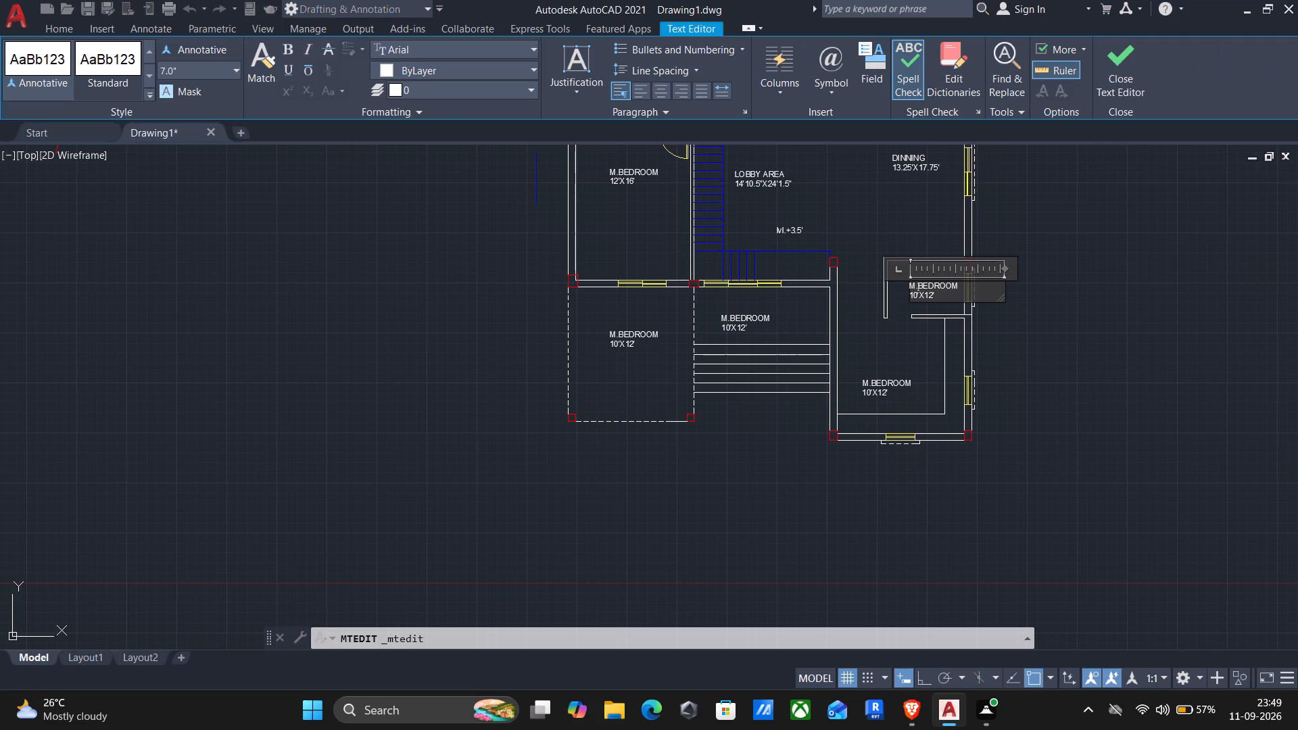
scroll(926, 293, up, 2)
drag(1011, 277, 839, 257)
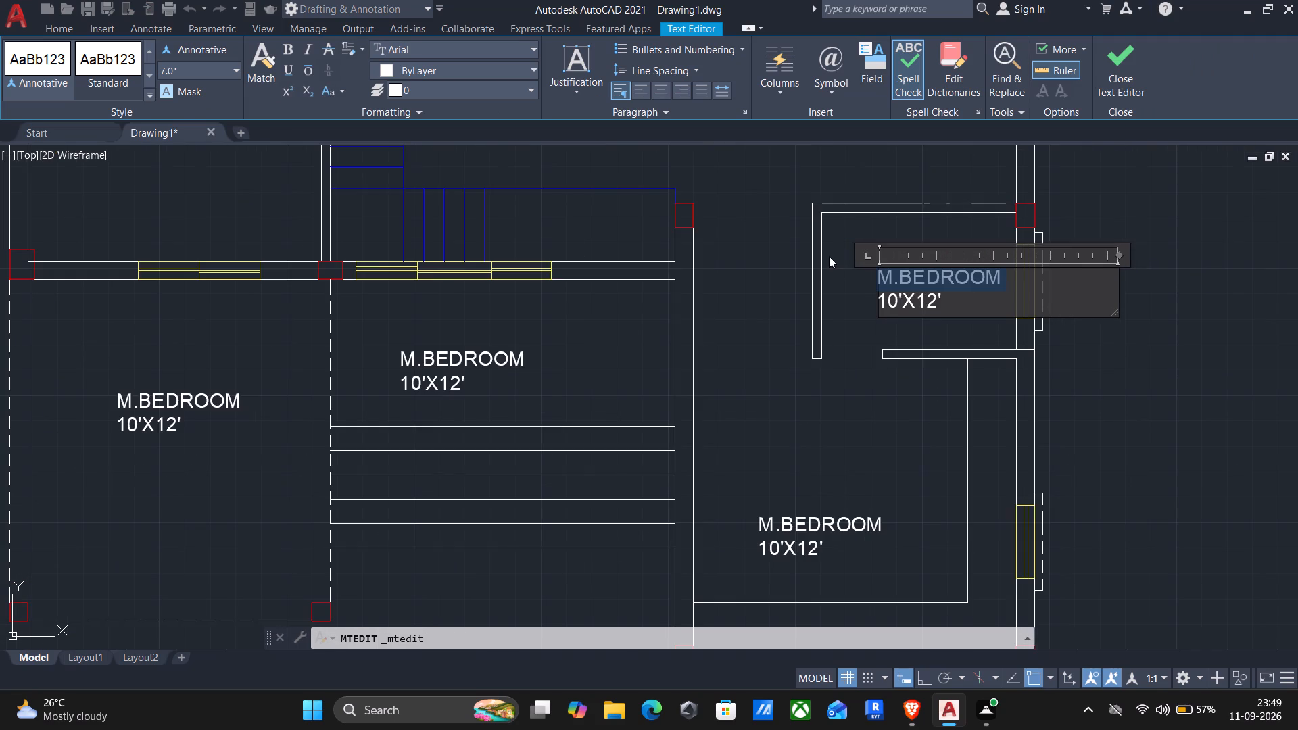
text(ST)
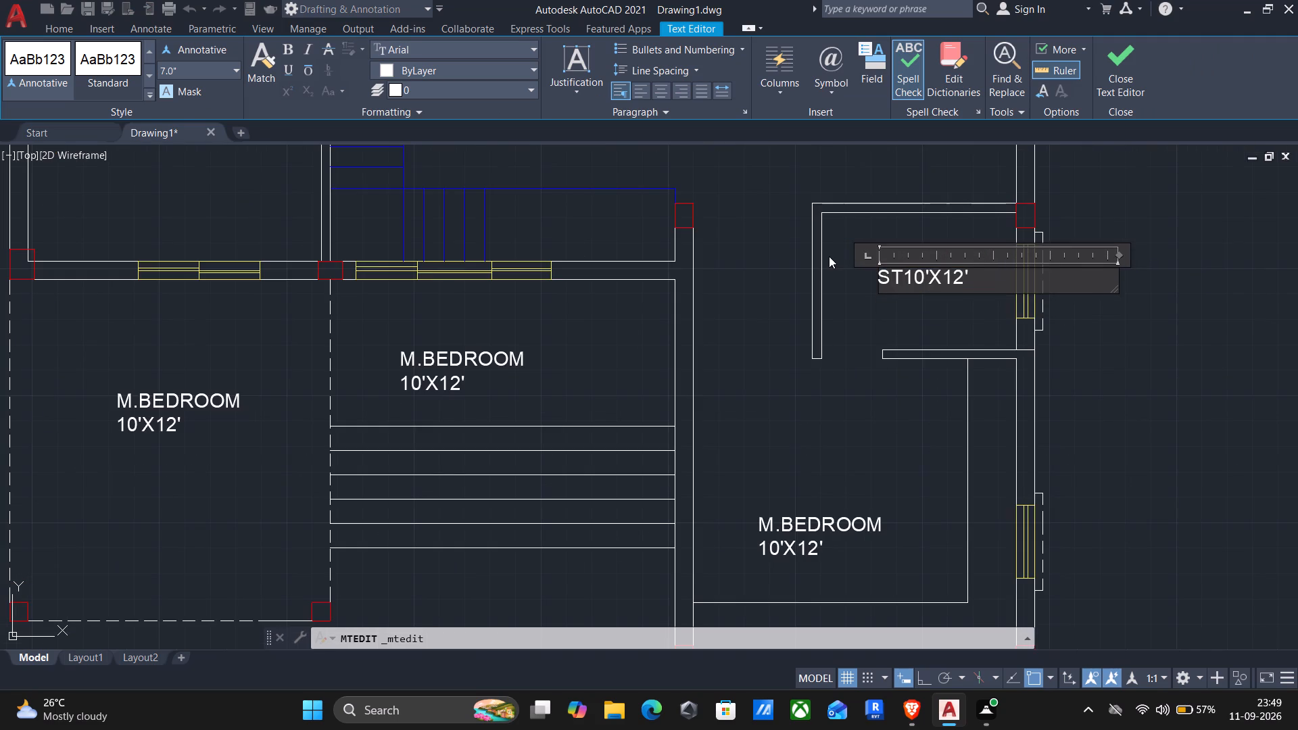
text(ORE)
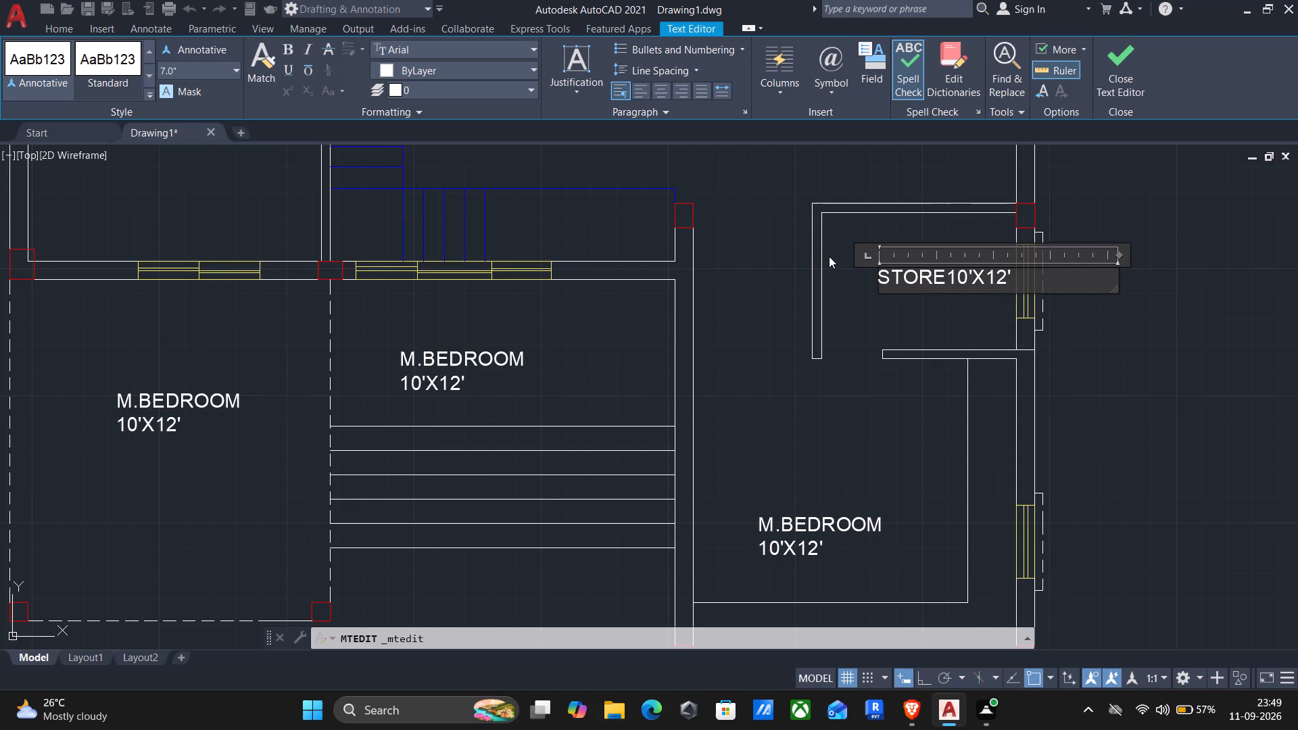
key(Return)
Set the size line of the STORE label to 8'10.5"X5'7.5".
click(898, 301)
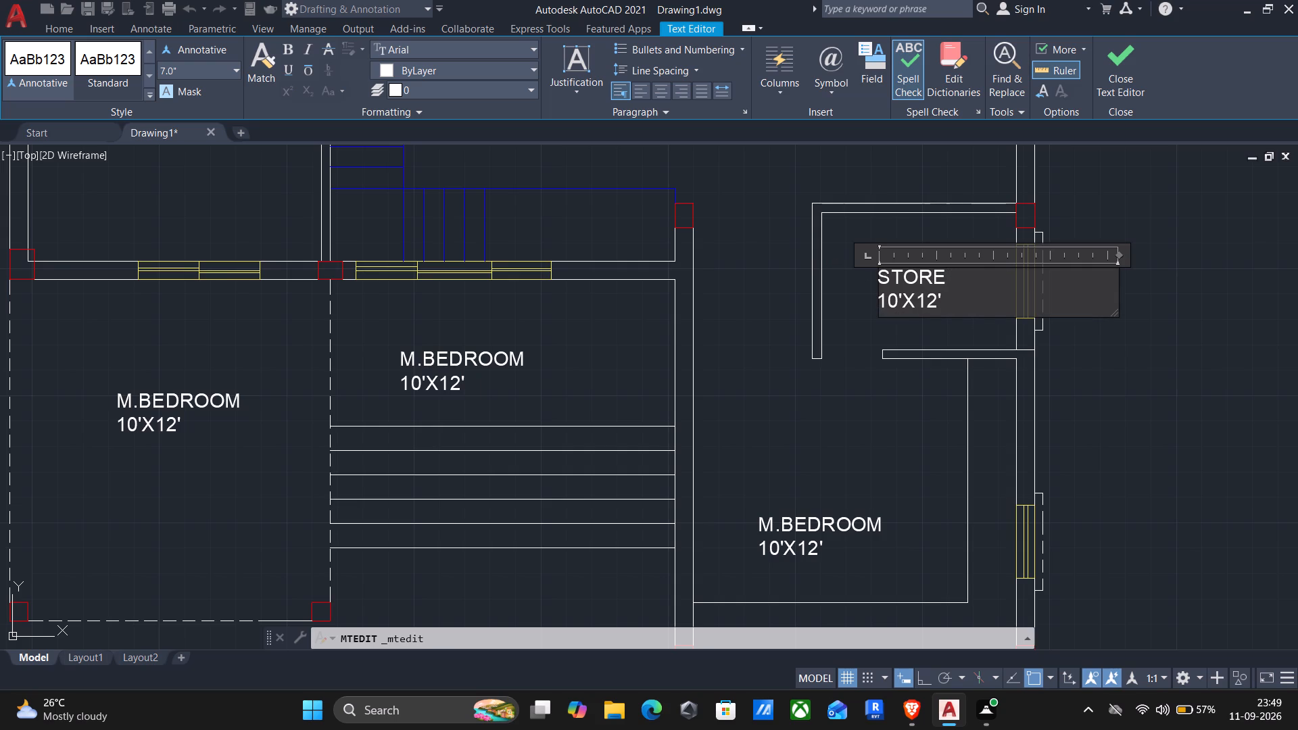
key(BackSpace)
key(BackSpace)
key(8)
key(Right)
text(10.5")
key(Right)
key(Right)
key(Right)
key(BackSpace)
key(BackSpace)
text(5')
text(7.5")
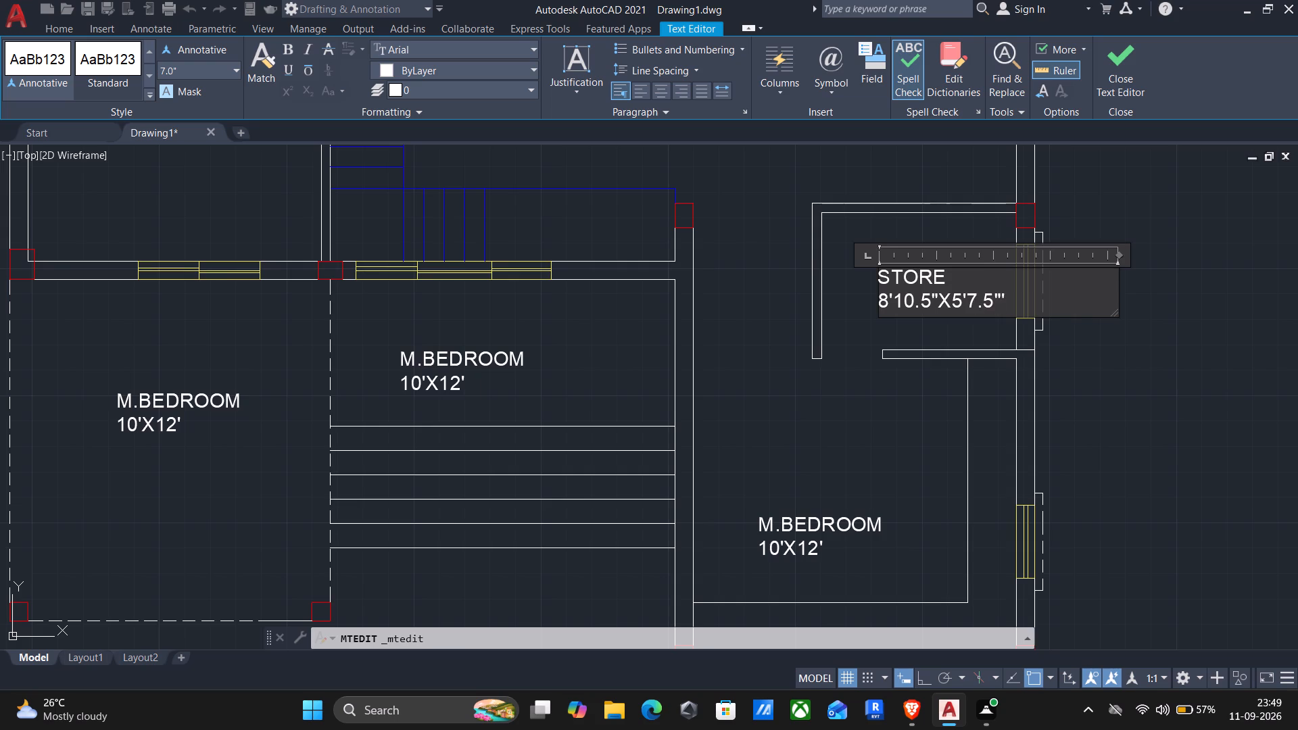
click(899, 360)
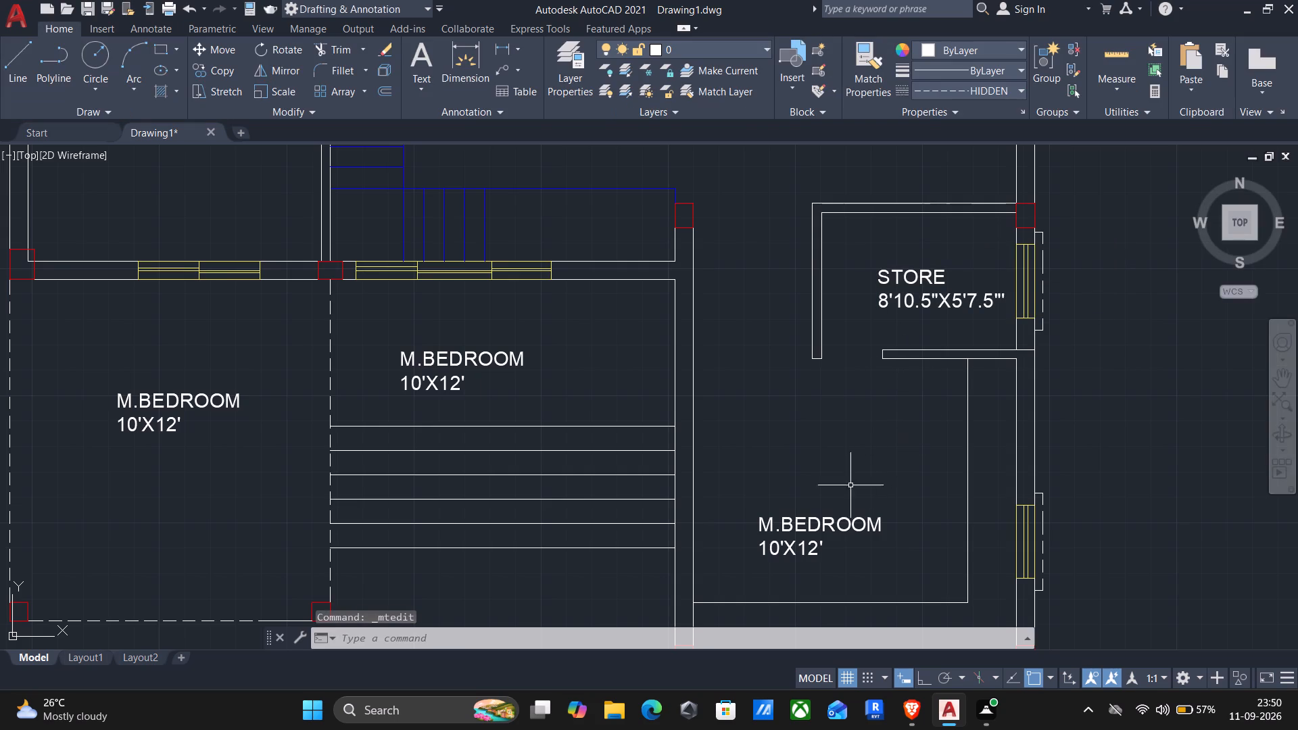
Change the M.BEDROOM label in the room below the store to read "KITCHEN" with the size line 13.25'X12'.
double_click(817, 522)
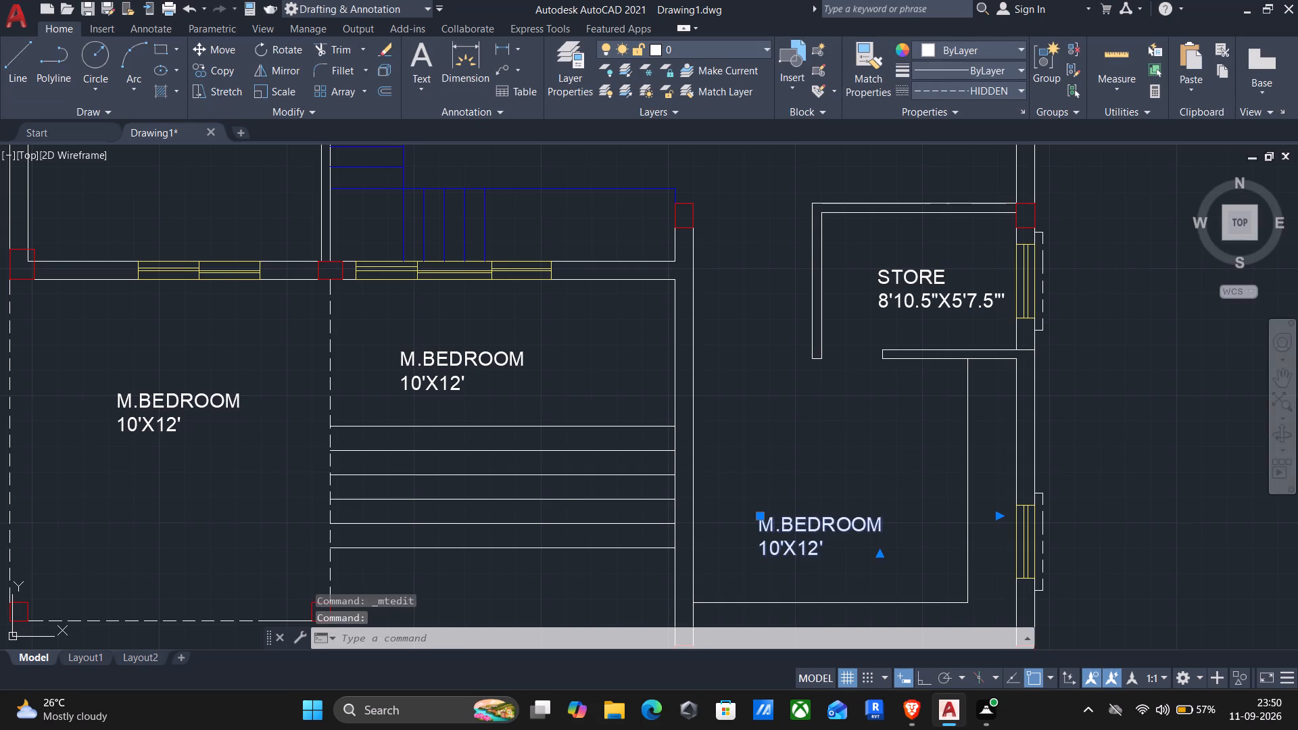
drag(885, 528, 752, 518)
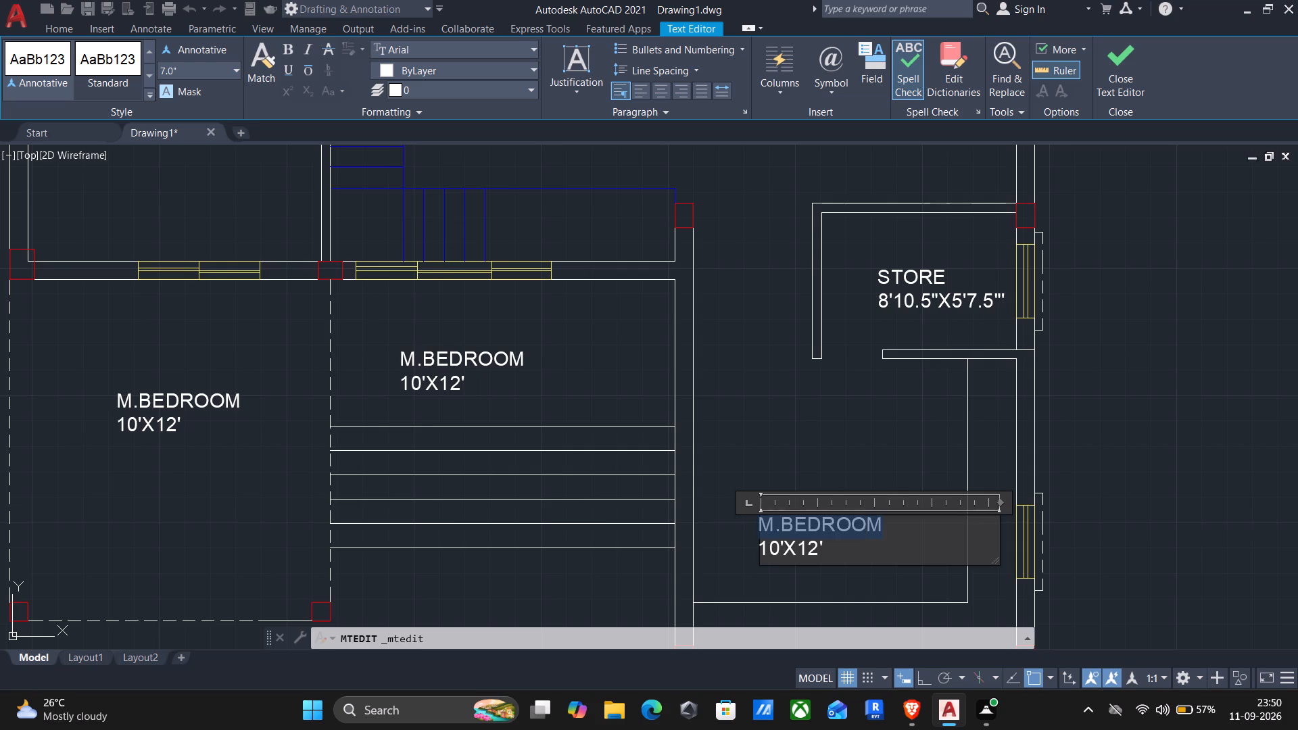
drag(752, 518, 625, 509)
text(KITCHEN)
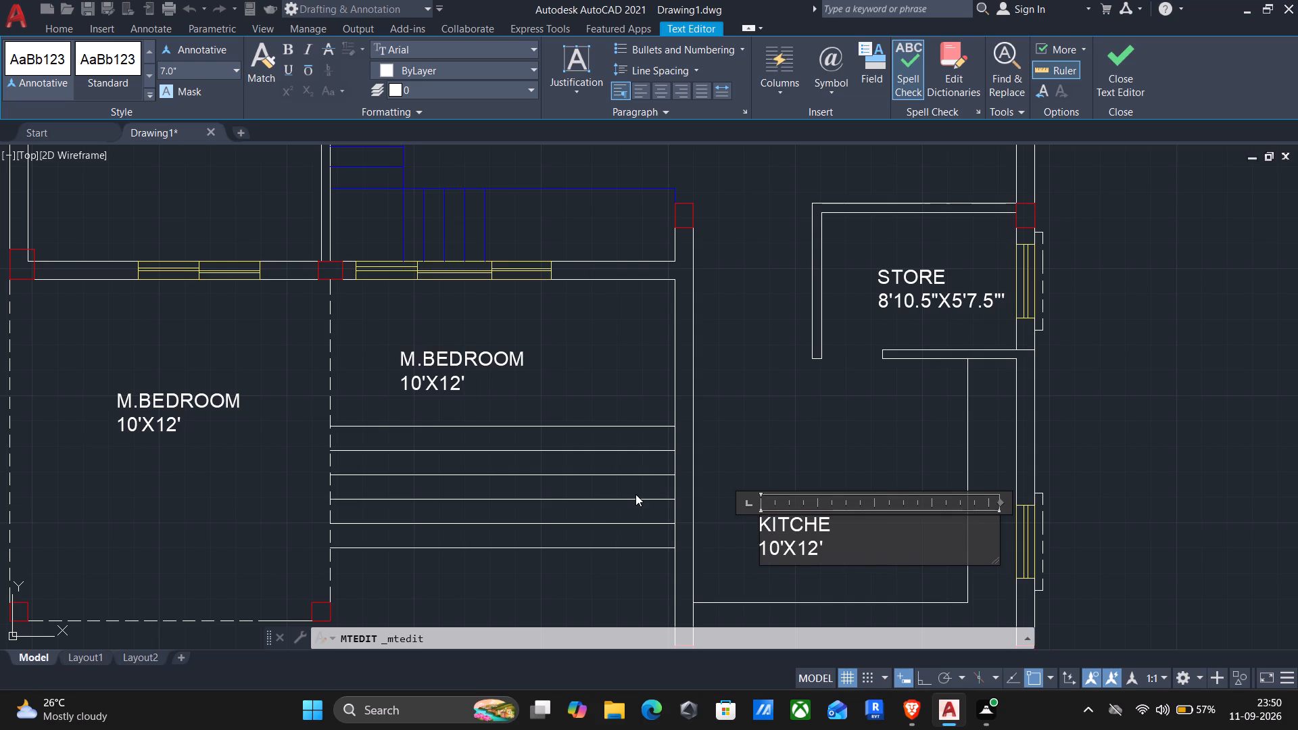
click(782, 556)
key(BackSpace)
text(3.)
text(25)
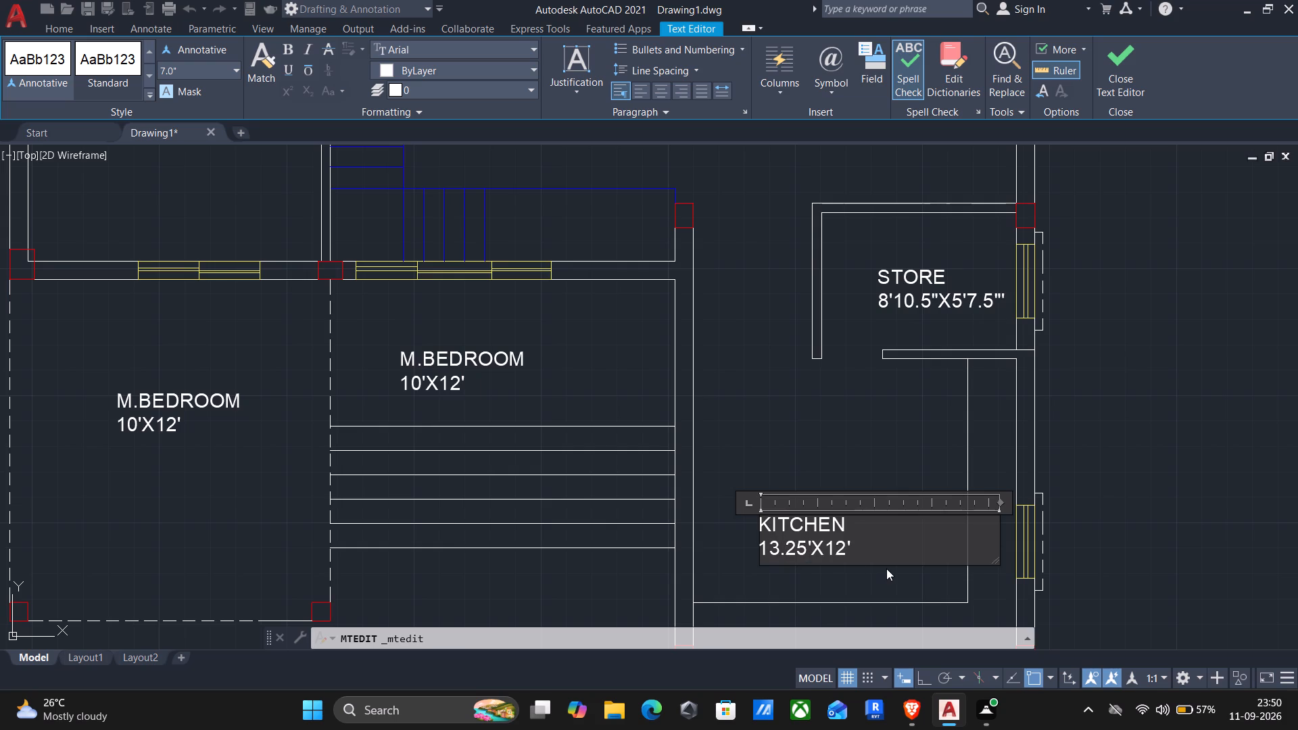
click(832, 451)
Move the KITCHEN label slightly upward, toward the middle of the kitchen.
click(796, 525)
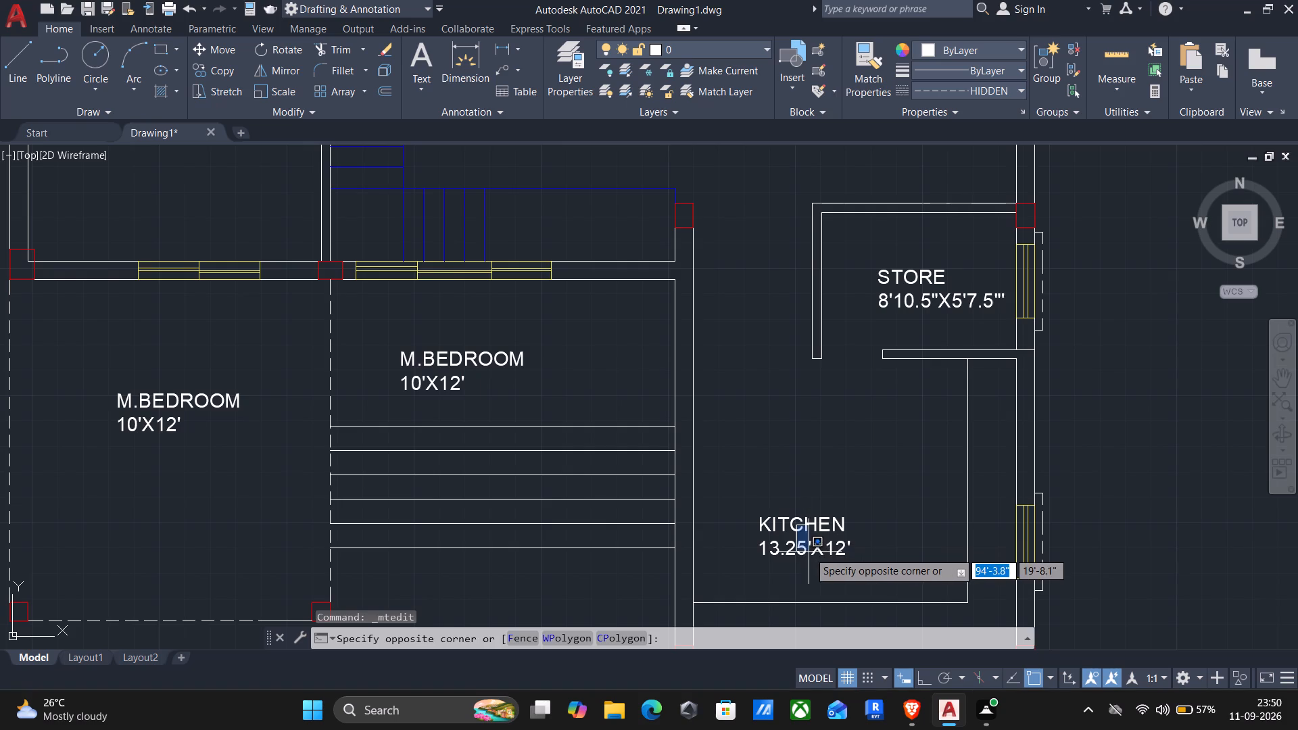
click(827, 558)
click(863, 563)
click(830, 528)
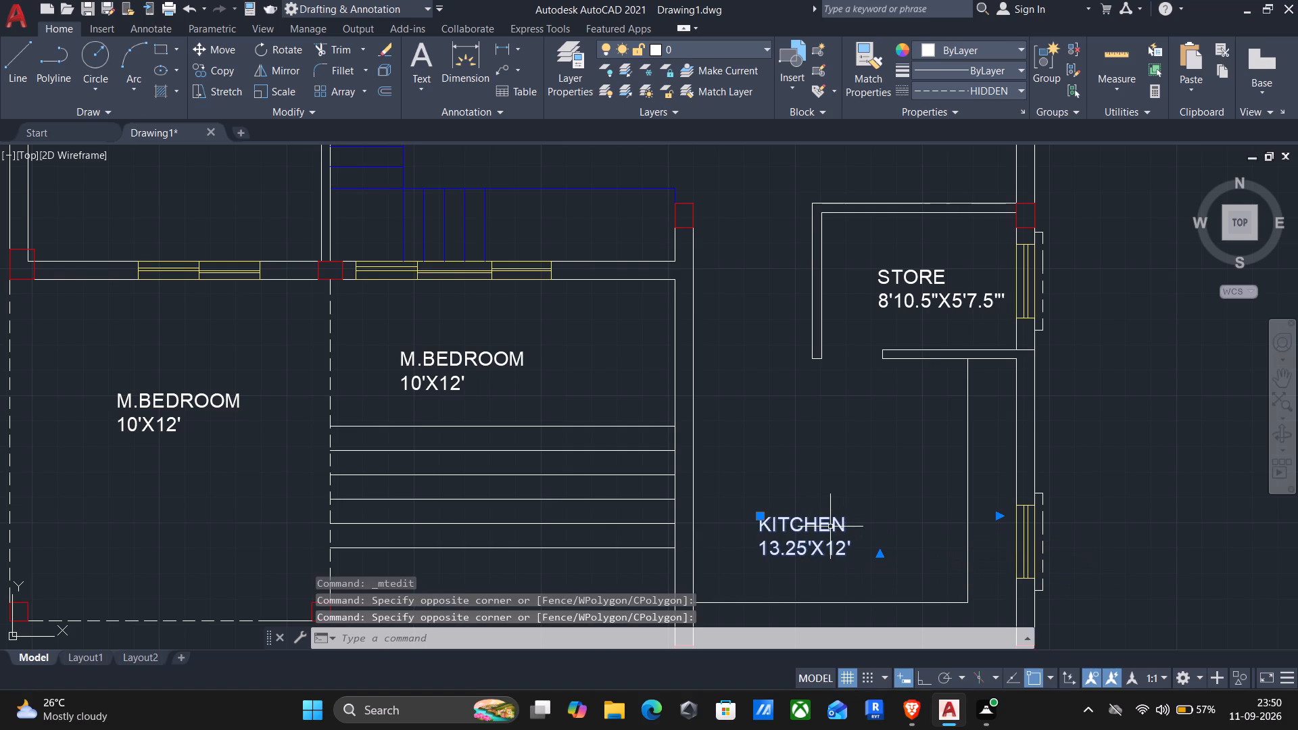
key(m)
key(Return)
click(768, 521)
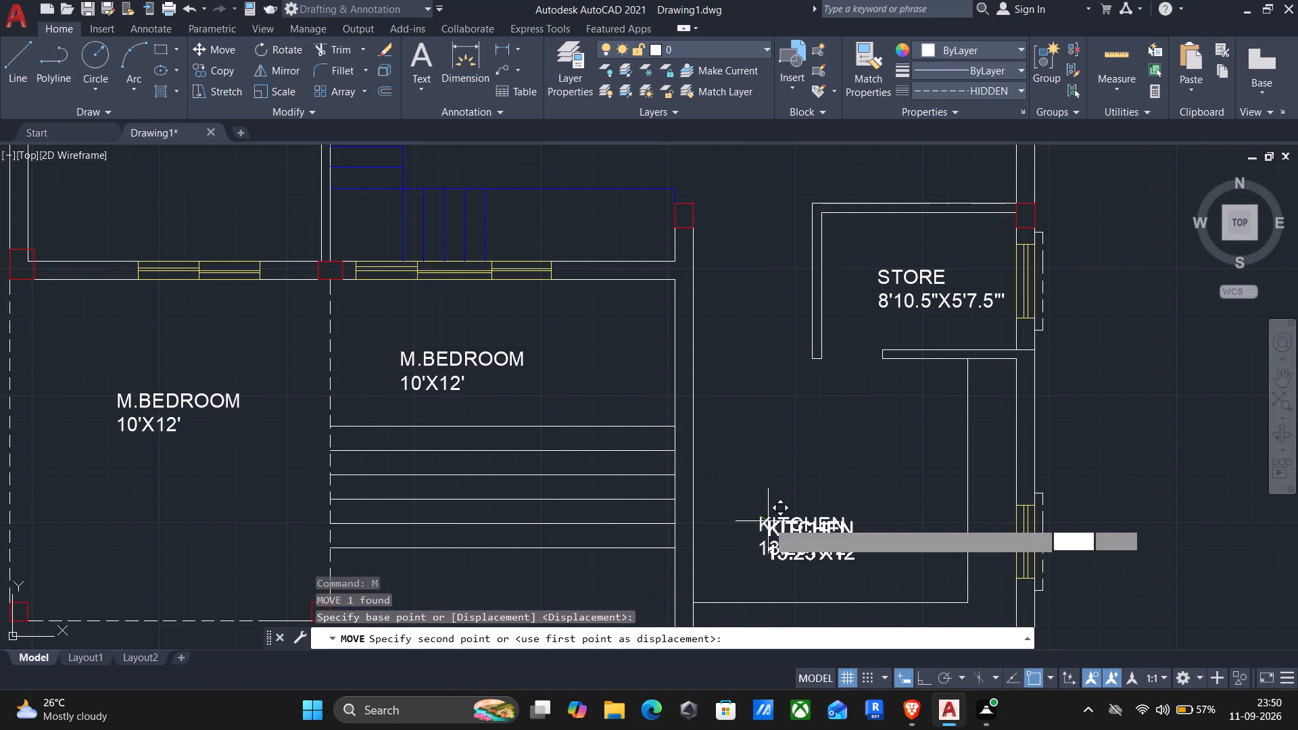
click(788, 464)
Replace the name in the M.BEDROOM label of the dashed-outline bay with "CAR PARKING", on its own line.
scroll(428, 392, down, 1)
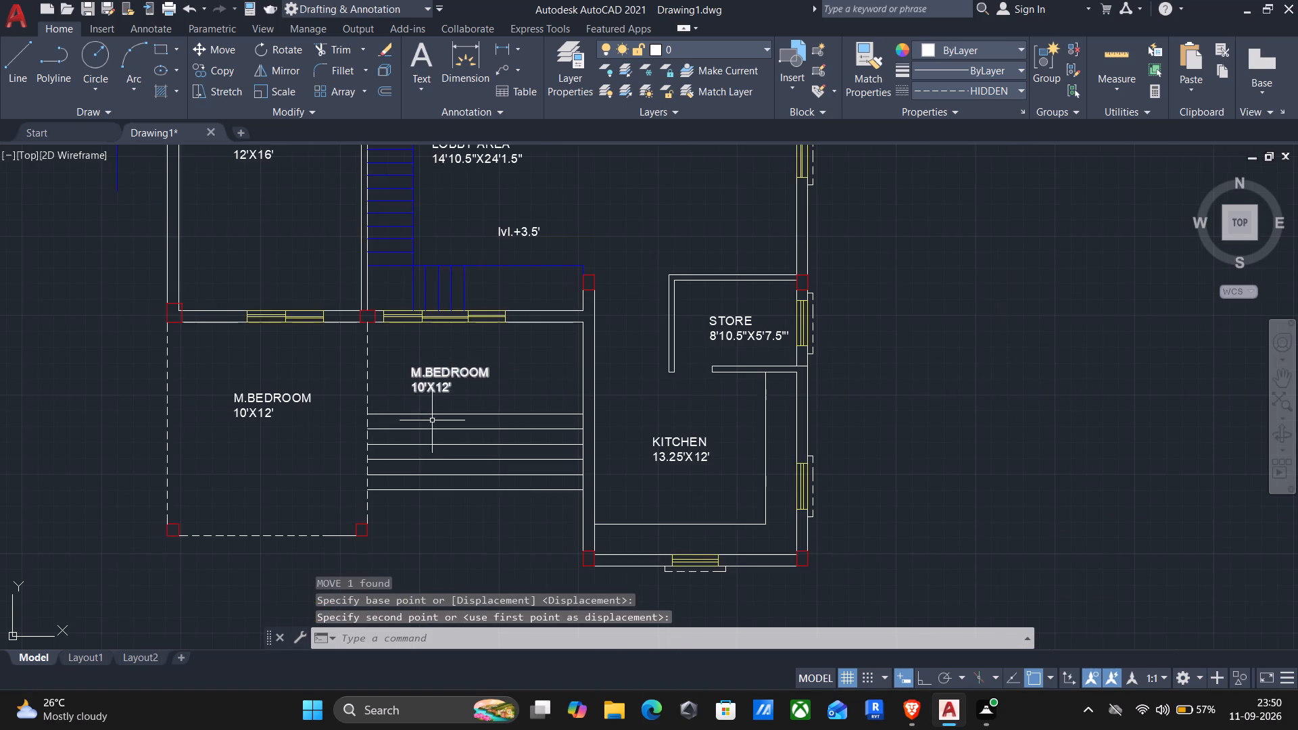
middle_drag(433, 441, 669, 411)
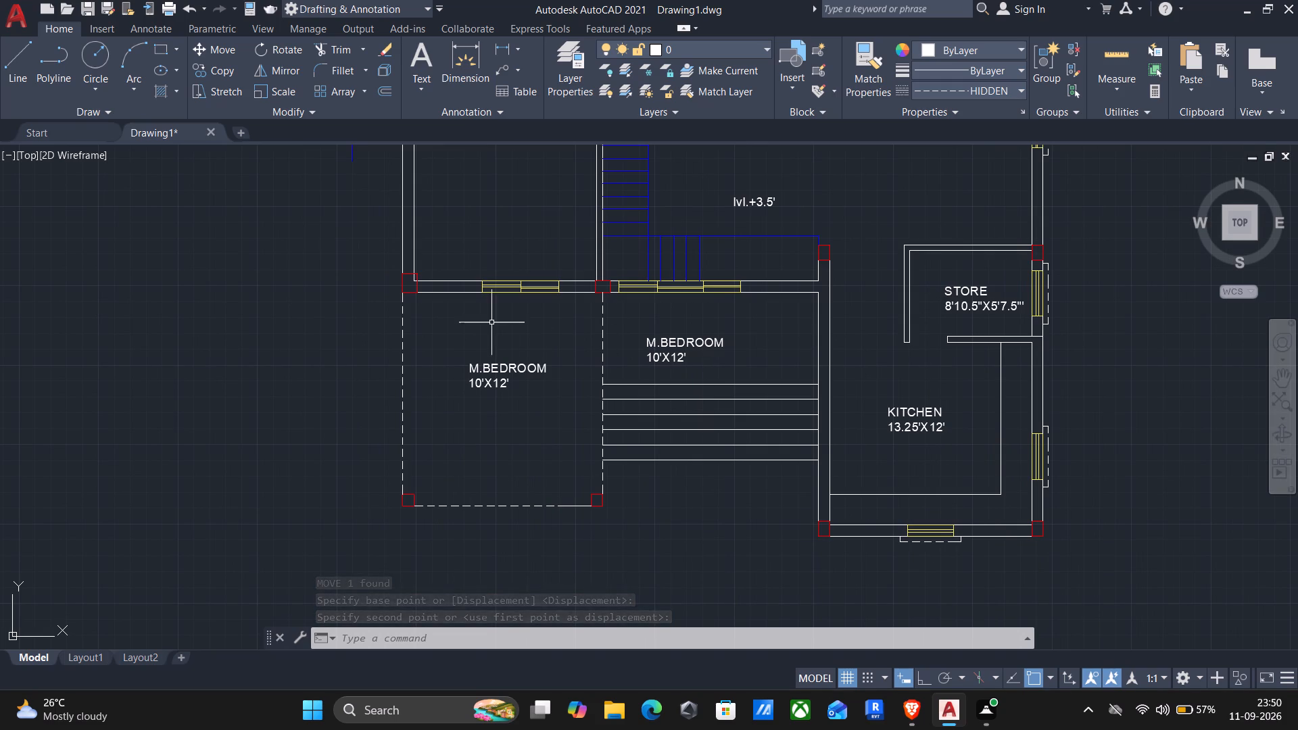
double_click(491, 375)
click(497, 362)
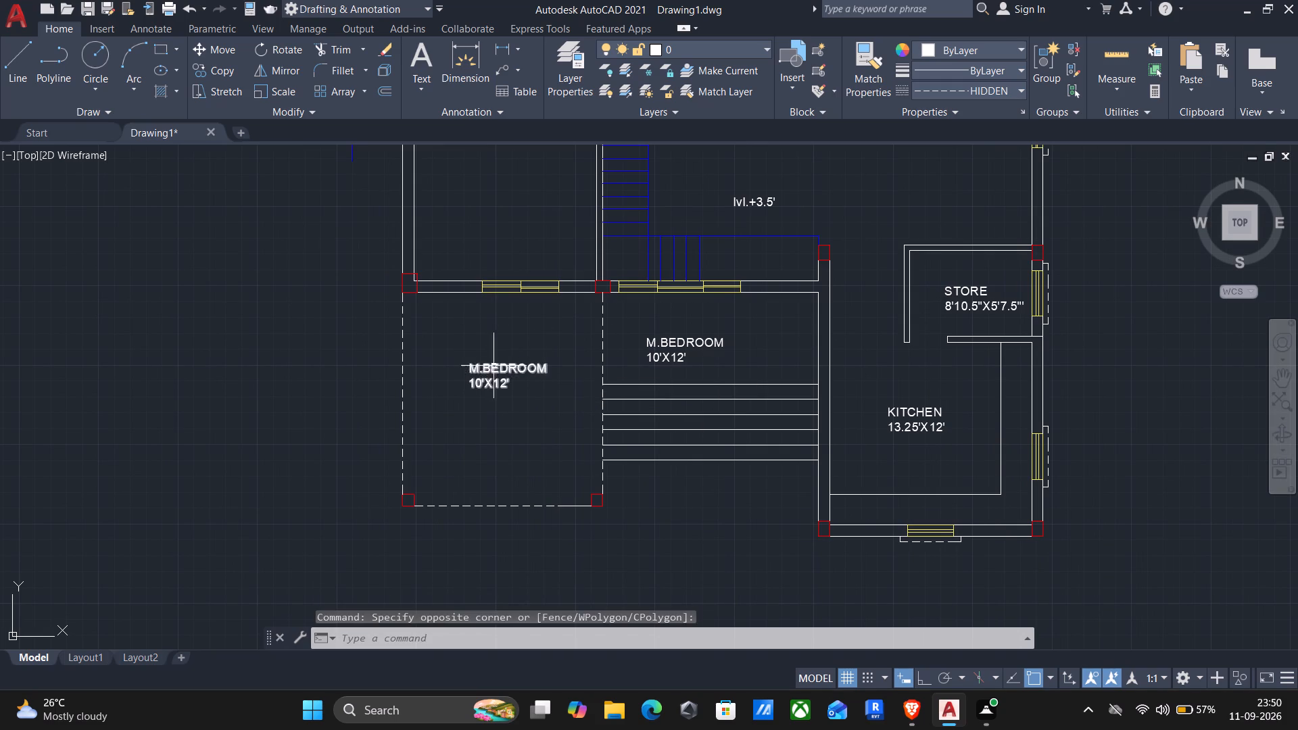
double_click(490, 370)
scroll(575, 374, up, 2)
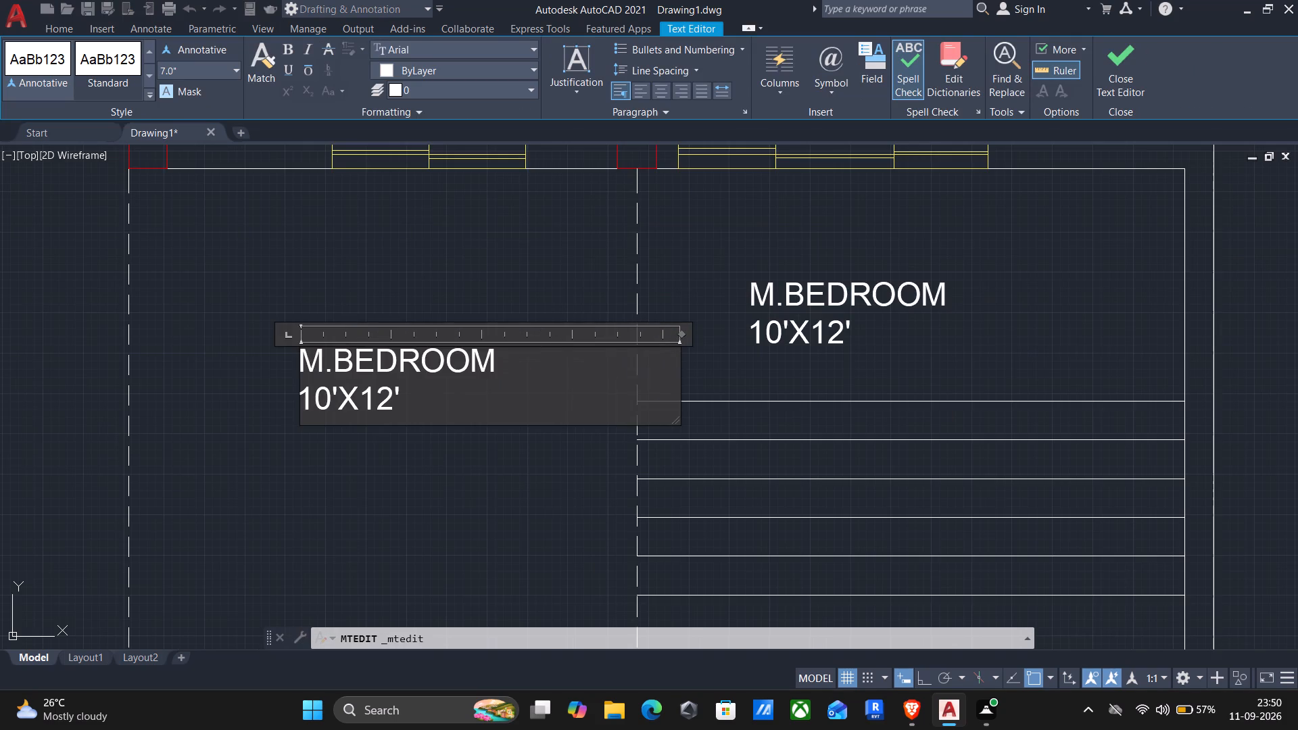
drag(560, 376, 154, 324)
text(CAR PA)
text(RKING)
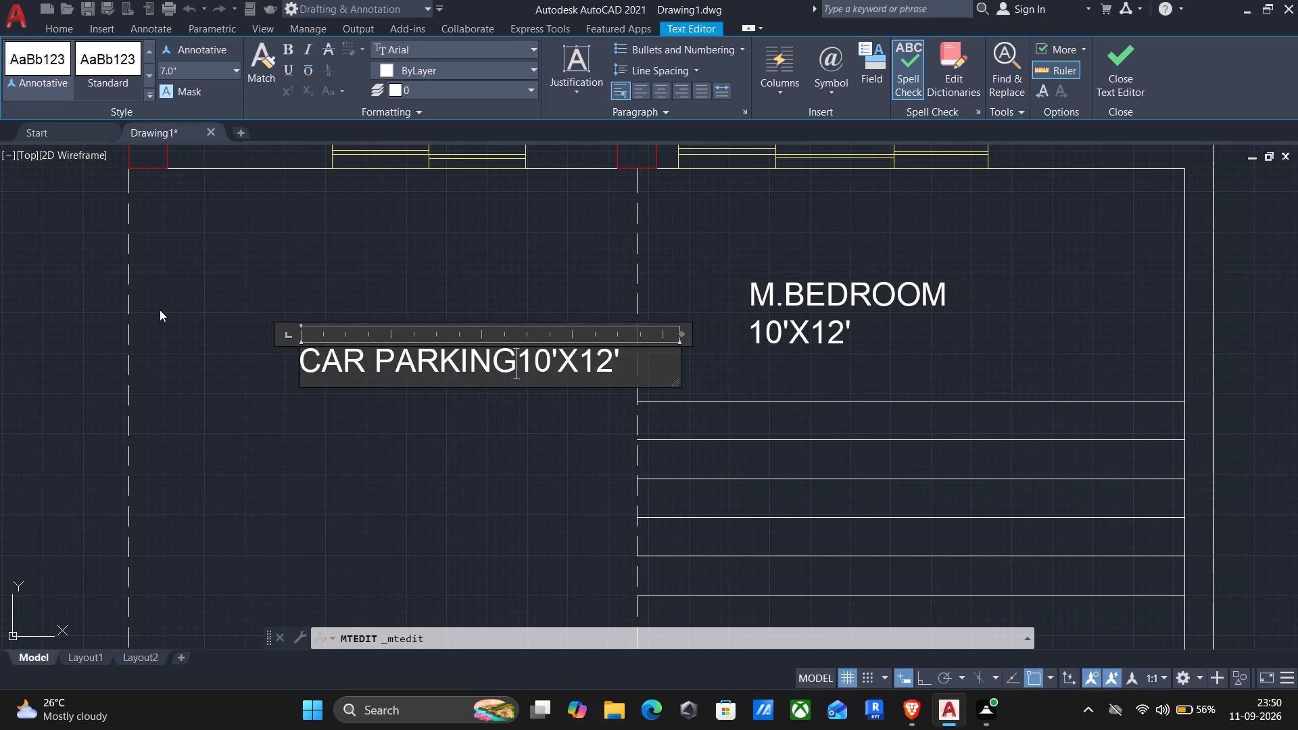
key(Return)
Set the size line of the CAR PARKING label to 13'1.5"X14'.
scroll(345, 439, up, 1)
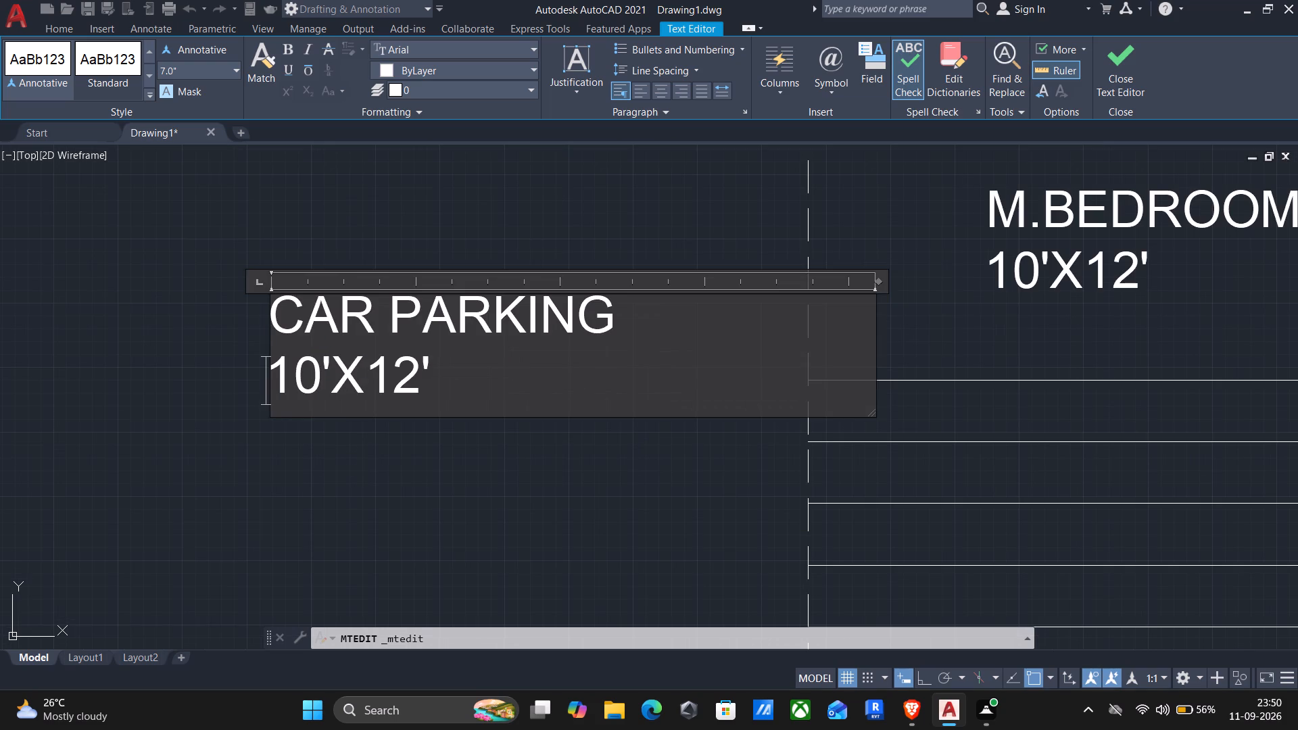
click(313, 377)
key(BackSpace)
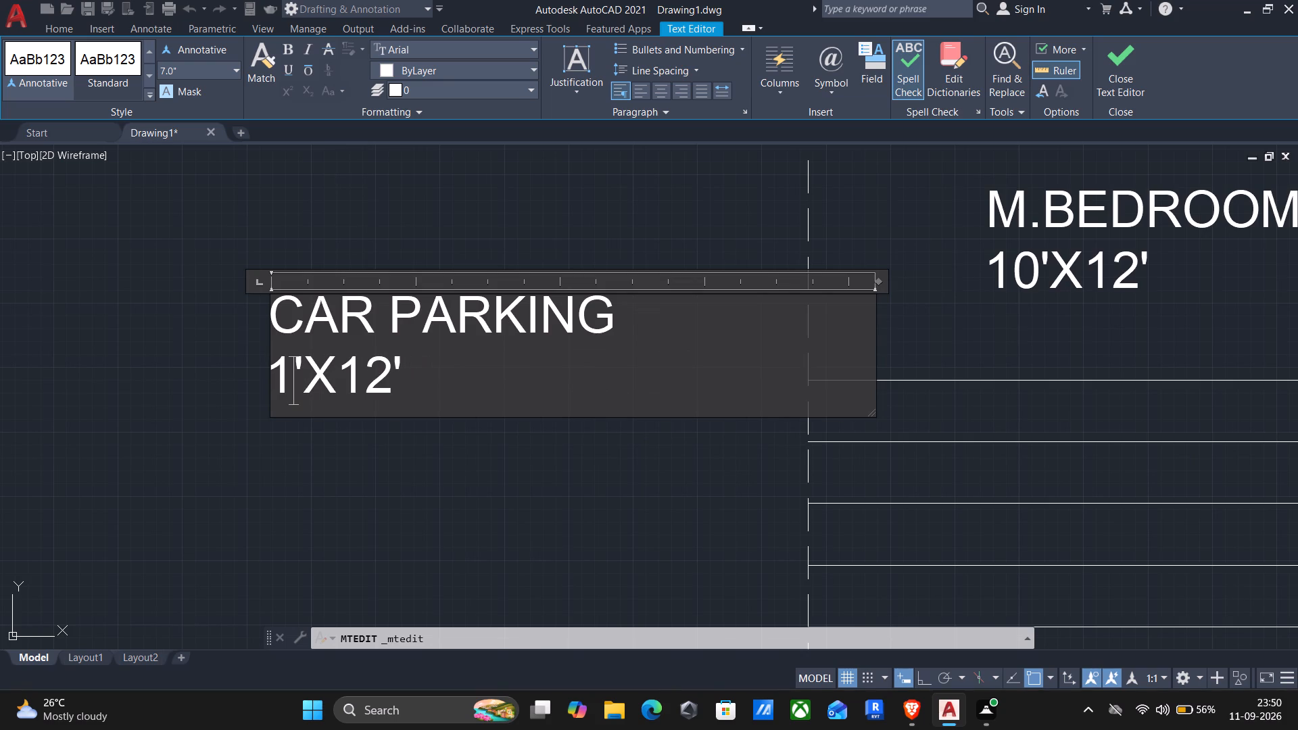
key(3)
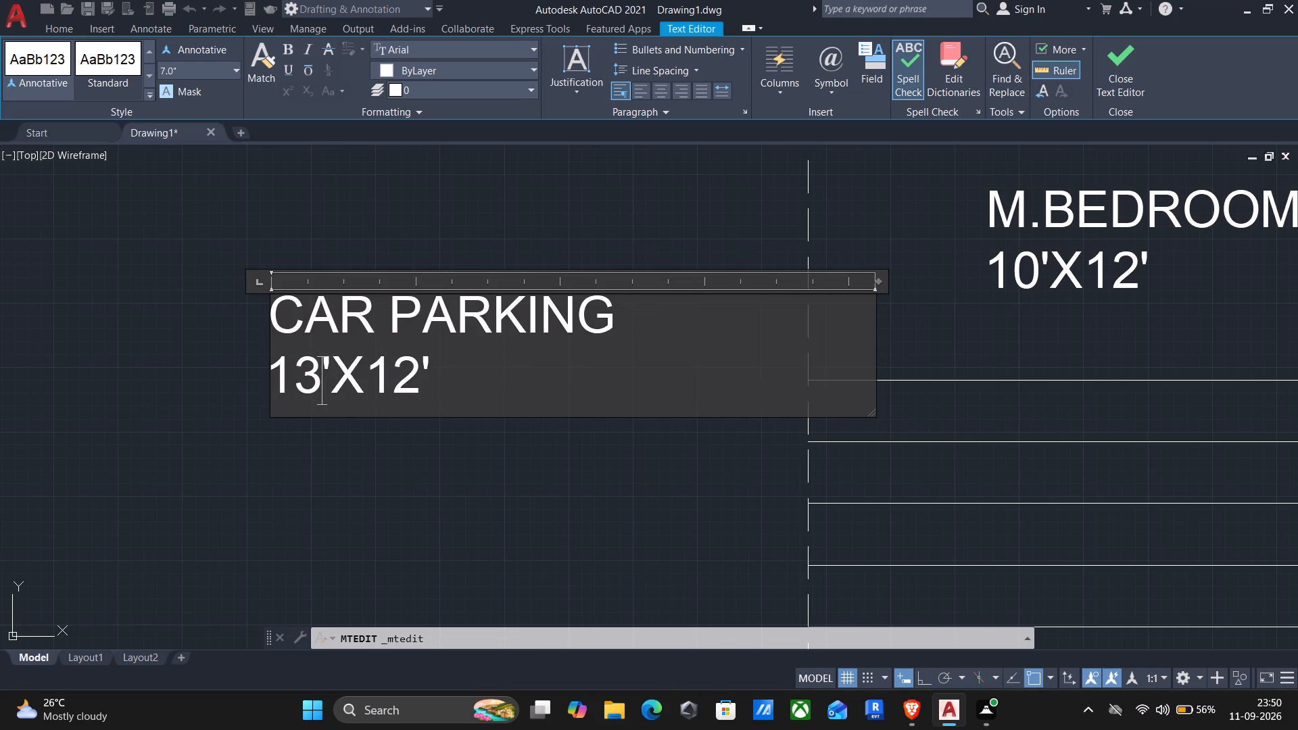
key(Right)
text(1.5")
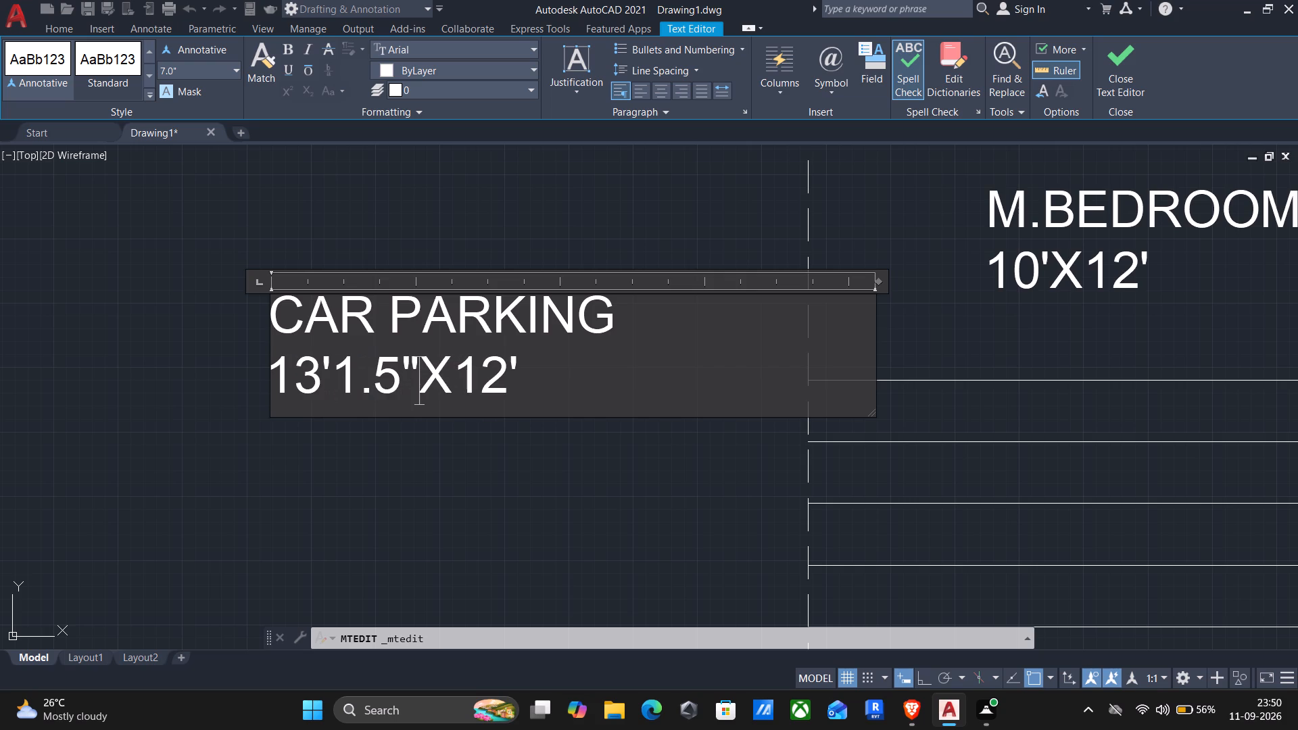
key(Right)
key(Right)
key(Right)
key(BackSpace)
key(4)
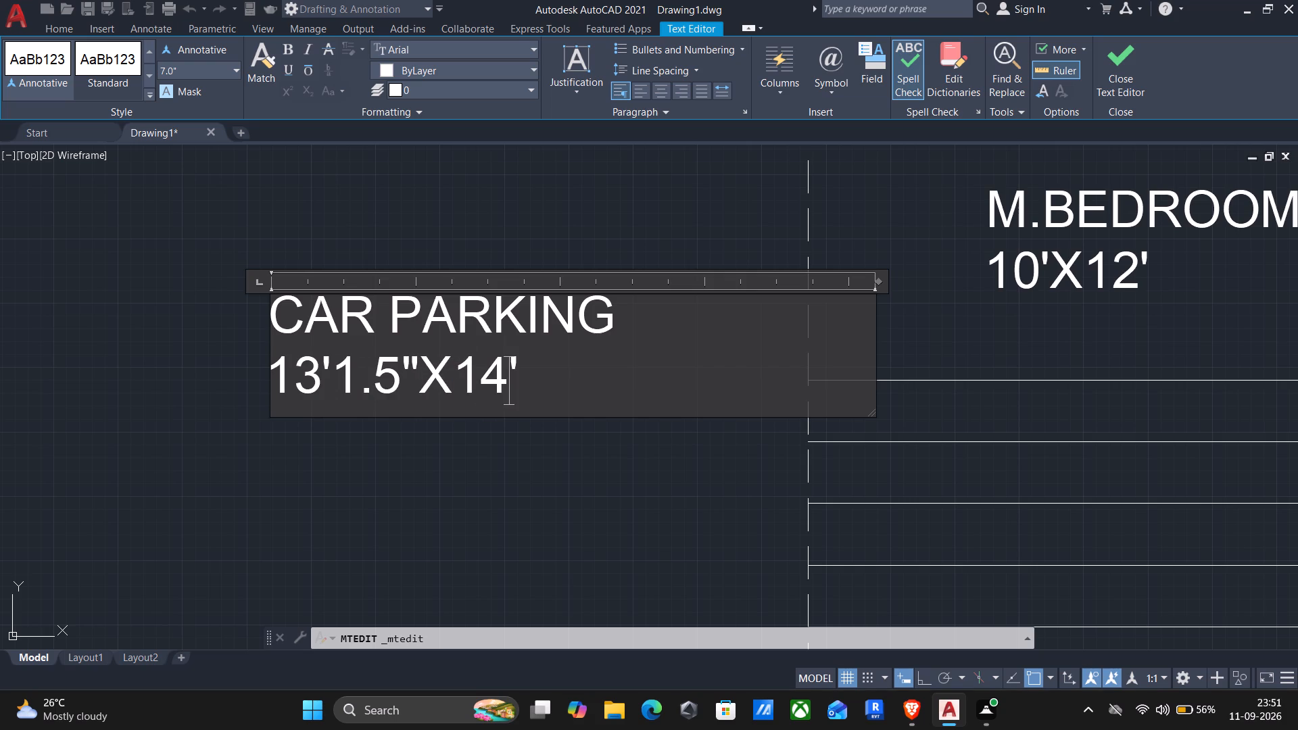
click(414, 463)
Replace the name in the M.BEDROOM label above the entrance steps with "SITOUT" and the level "lvl.+3'", on one line.
scroll(486, 411, down, 1)
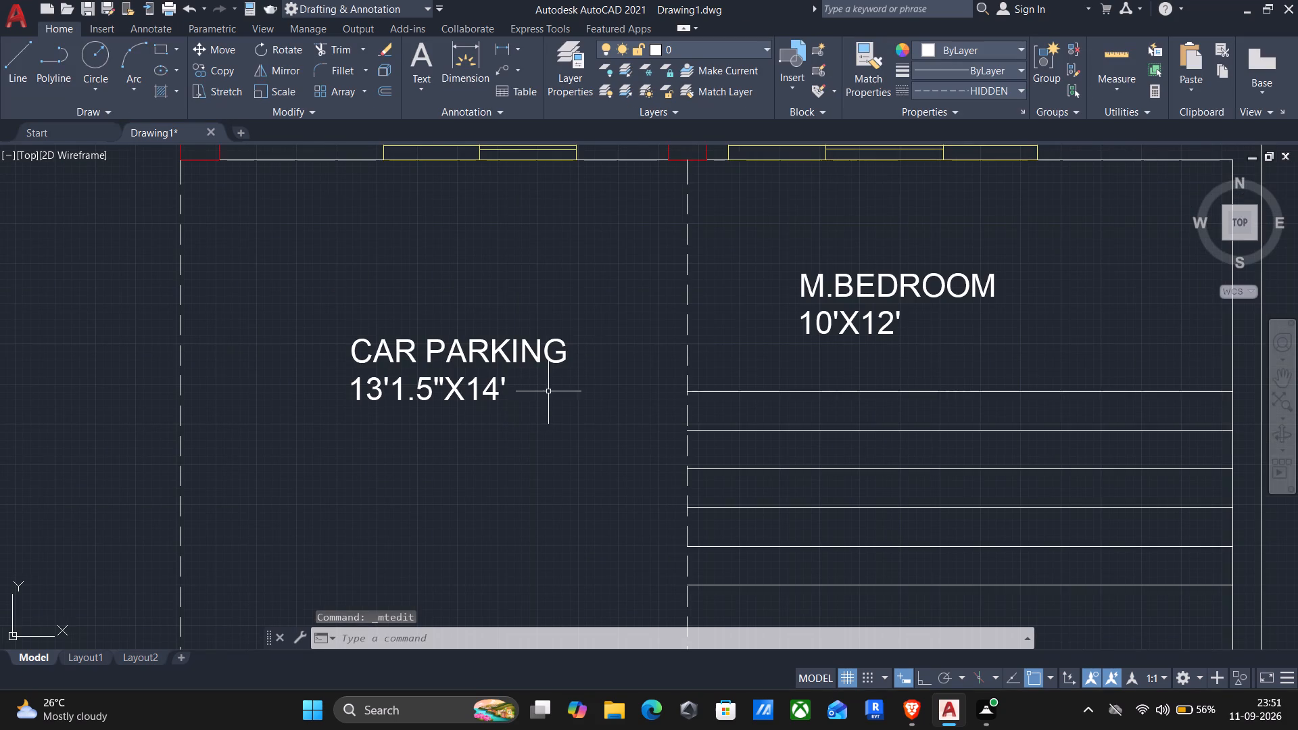
double_click(866, 287)
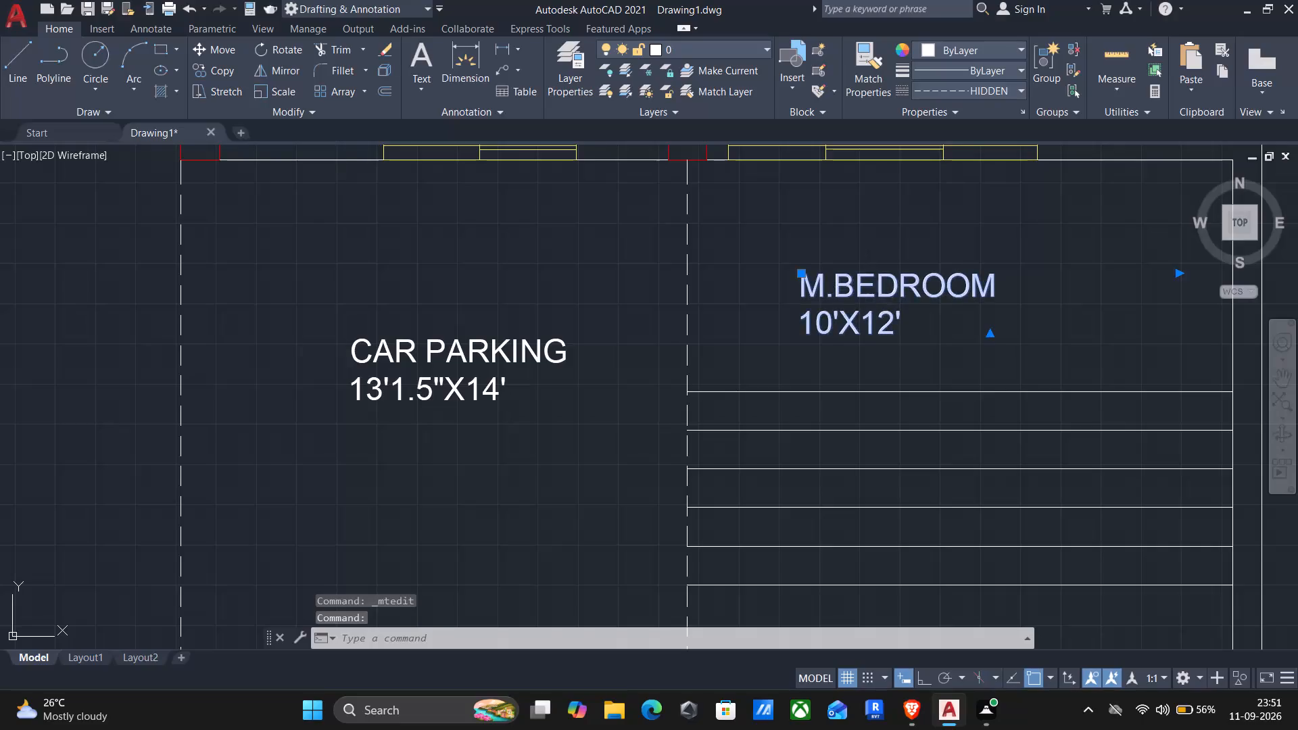
drag(1001, 280, 670, 257)
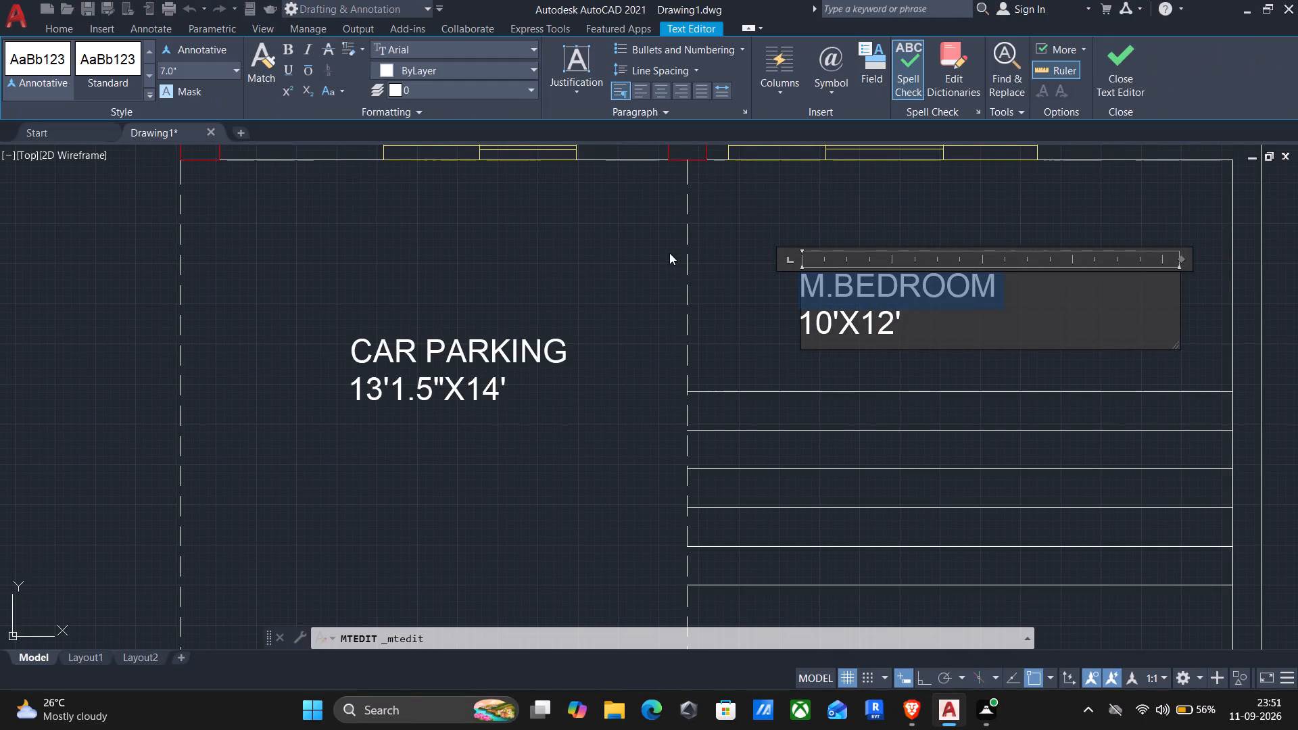
text(SI)
text(TOUT)
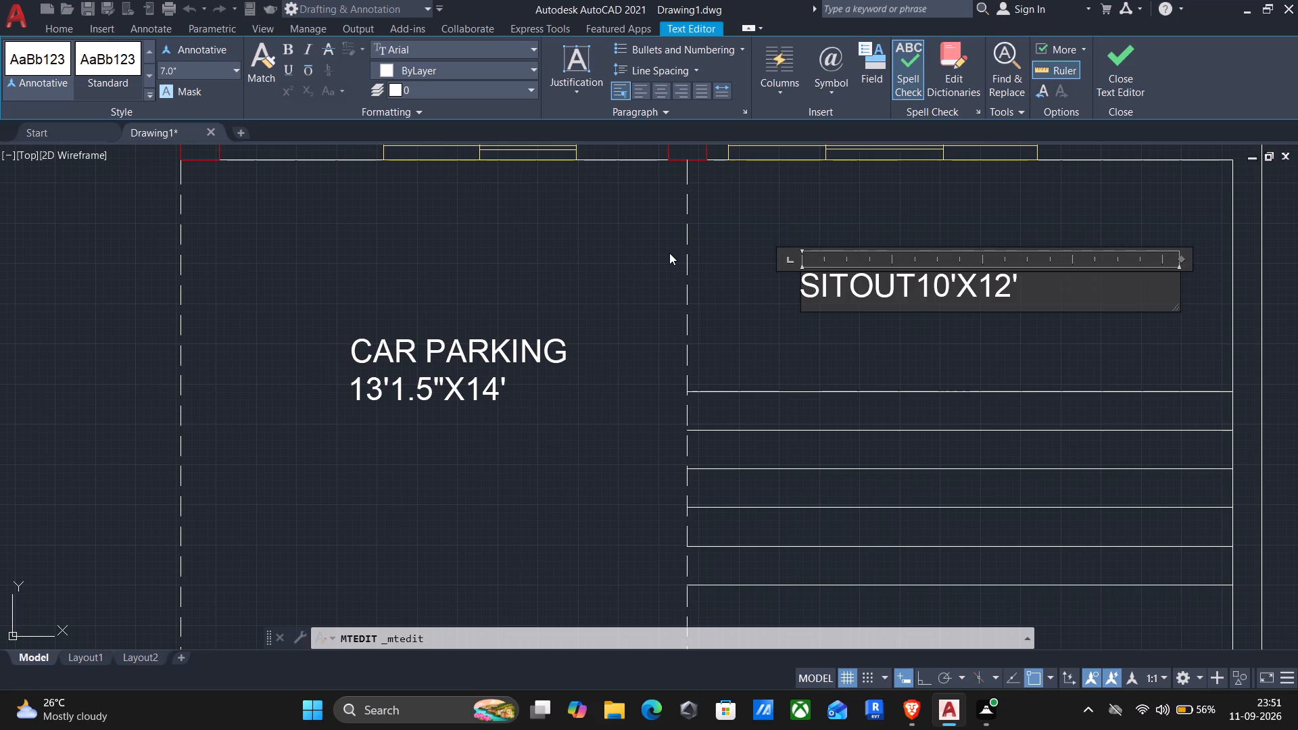
key(space)
key(space)
key(space)
key(space)
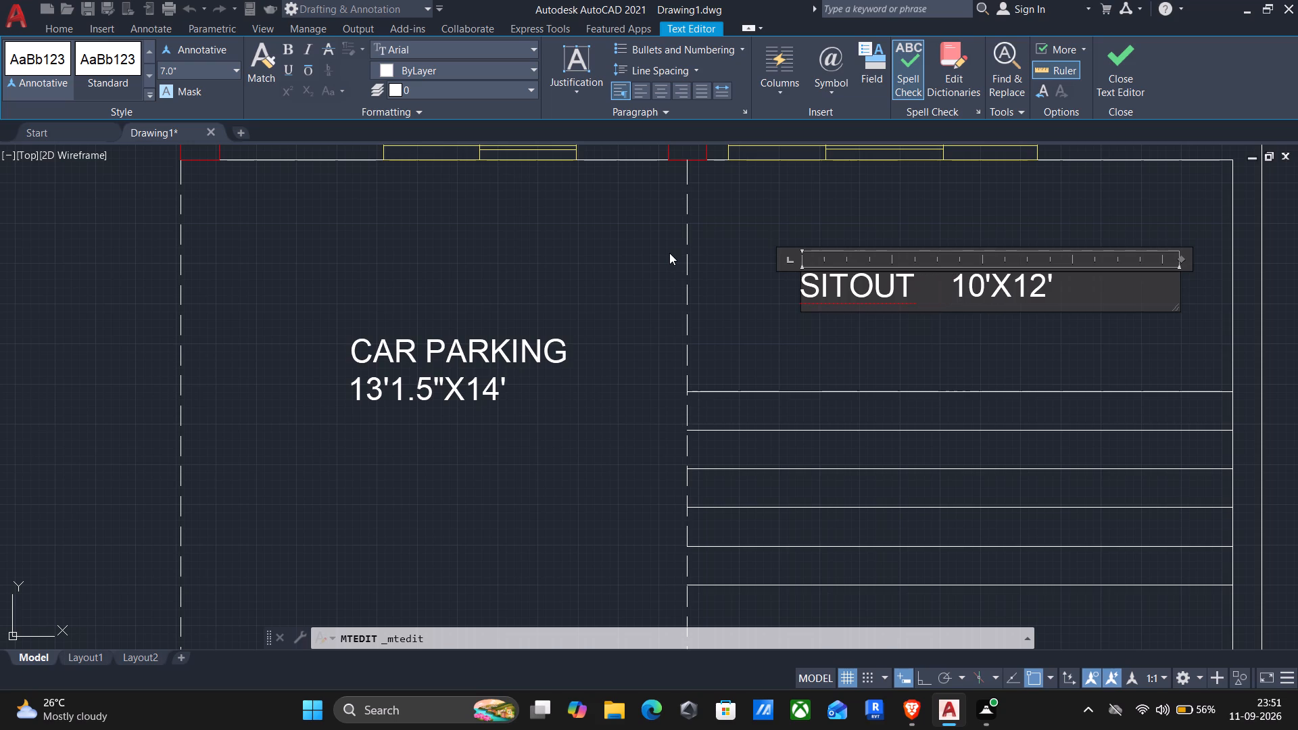
key(l)
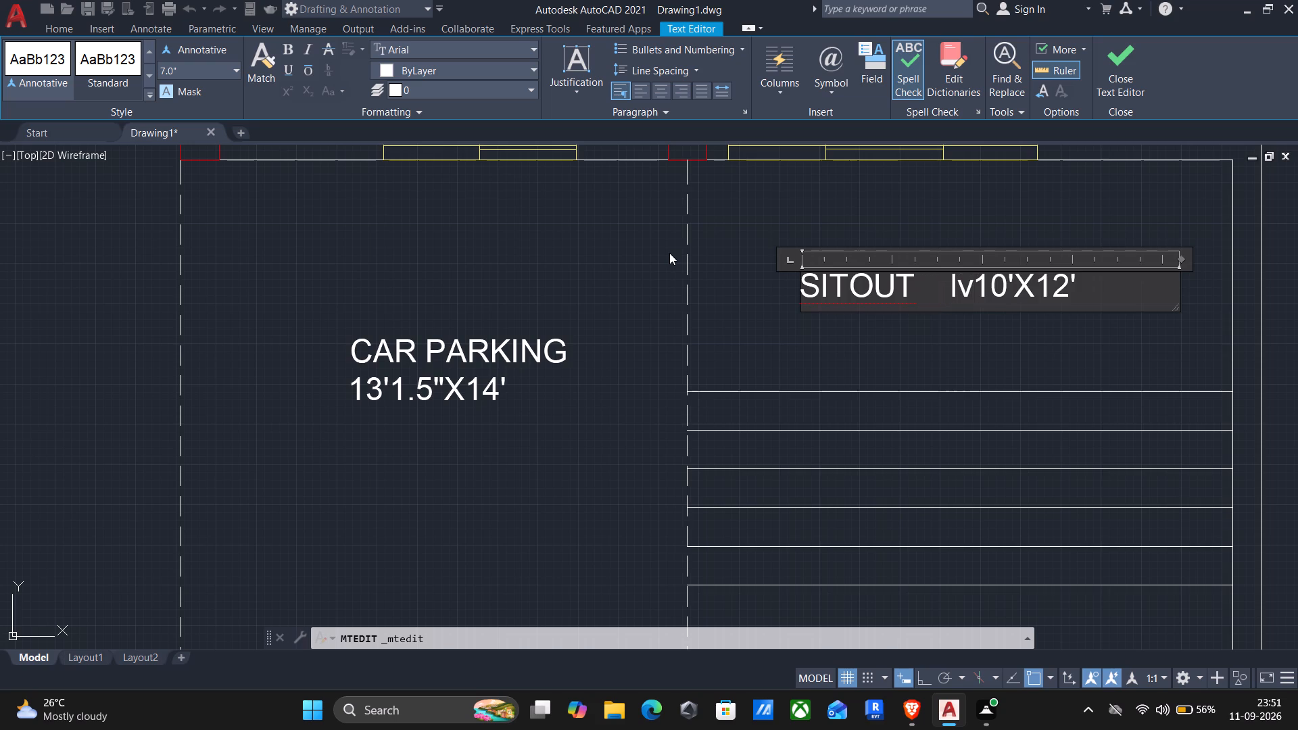
key(period)
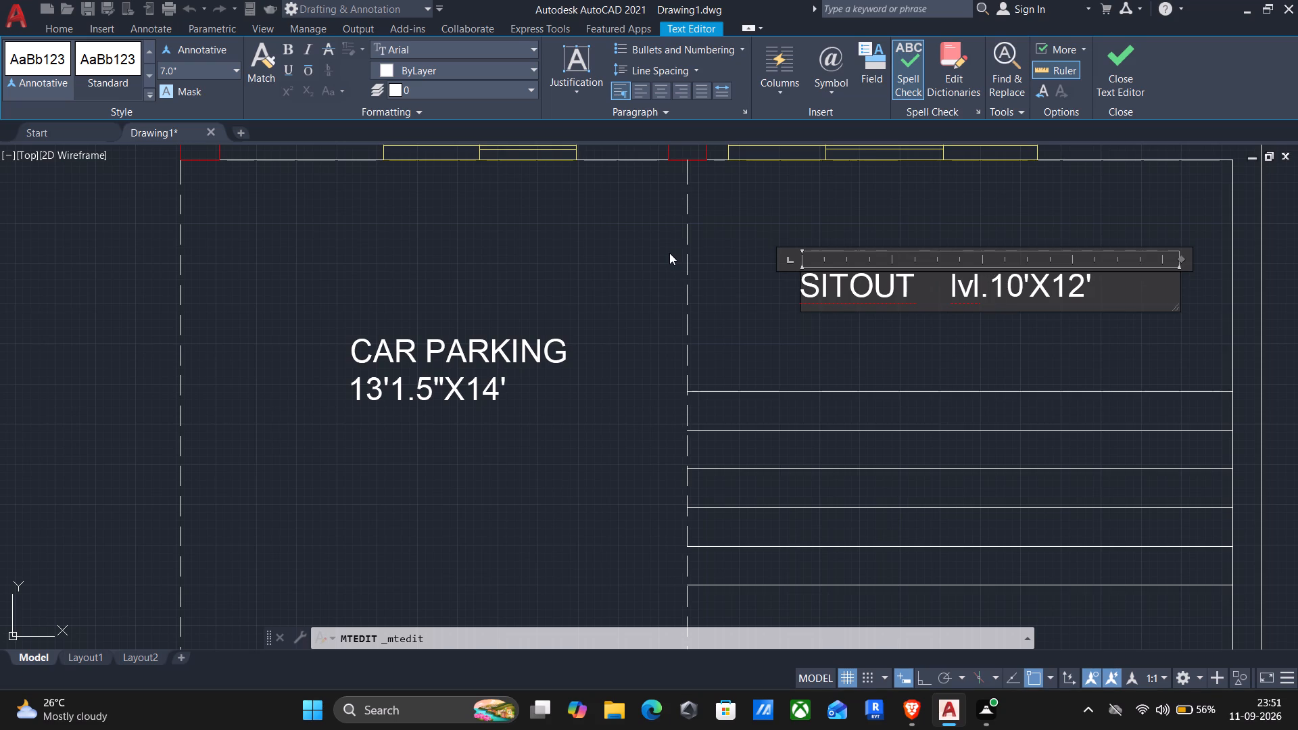
key(plus)
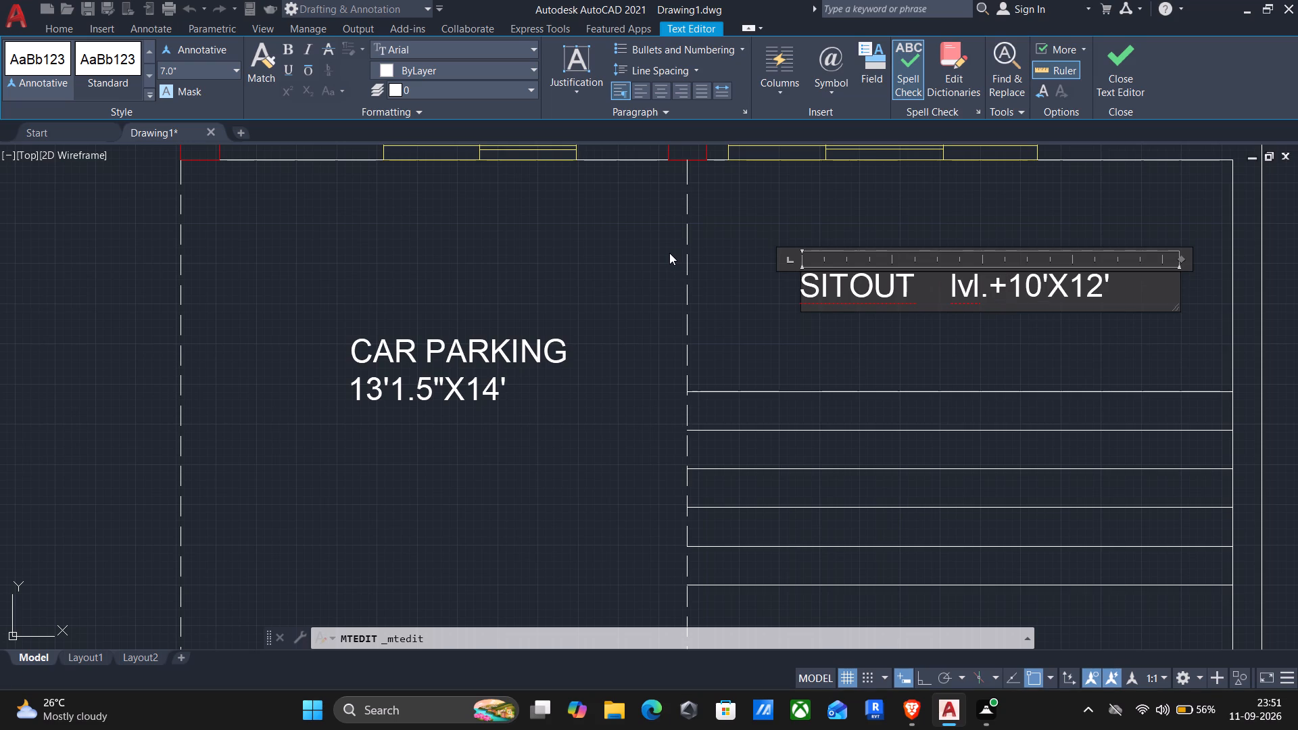
text(3')
key(Return)
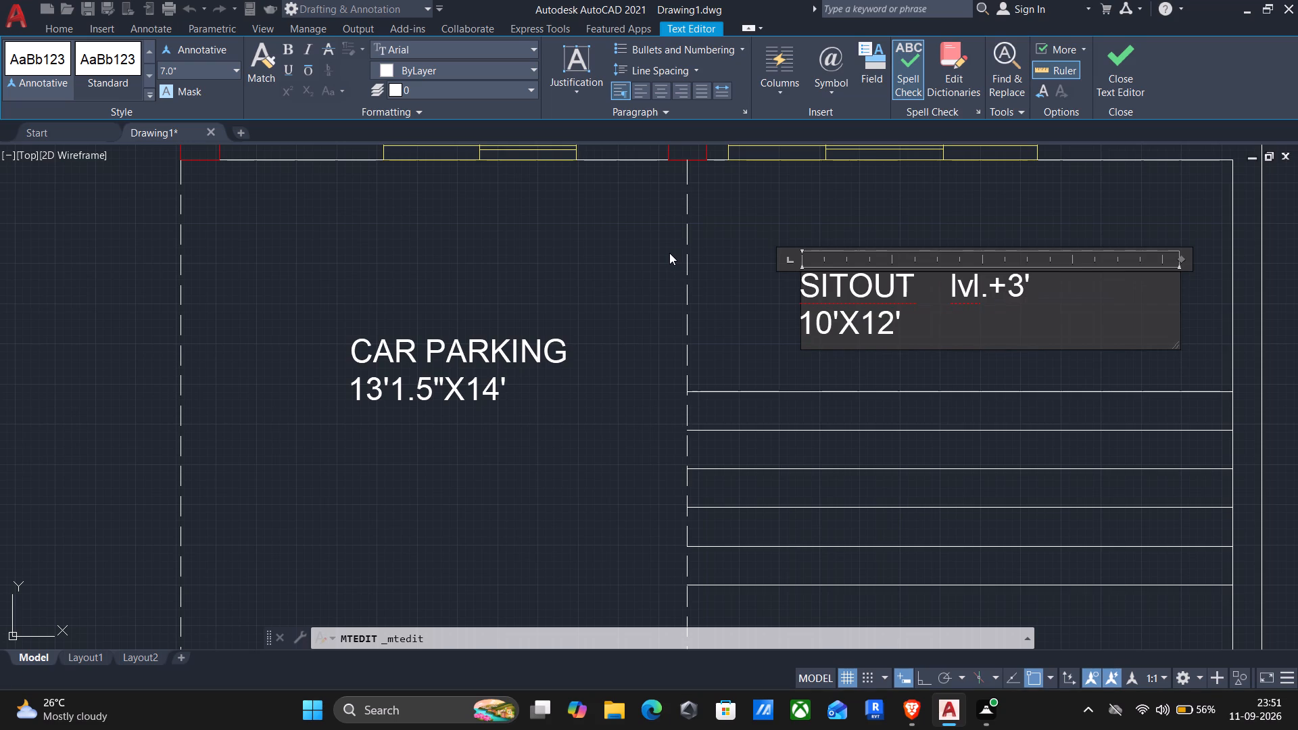
Set the size line of the SITOUT label to 14'1.5"X6', indented by one space.
key(space)
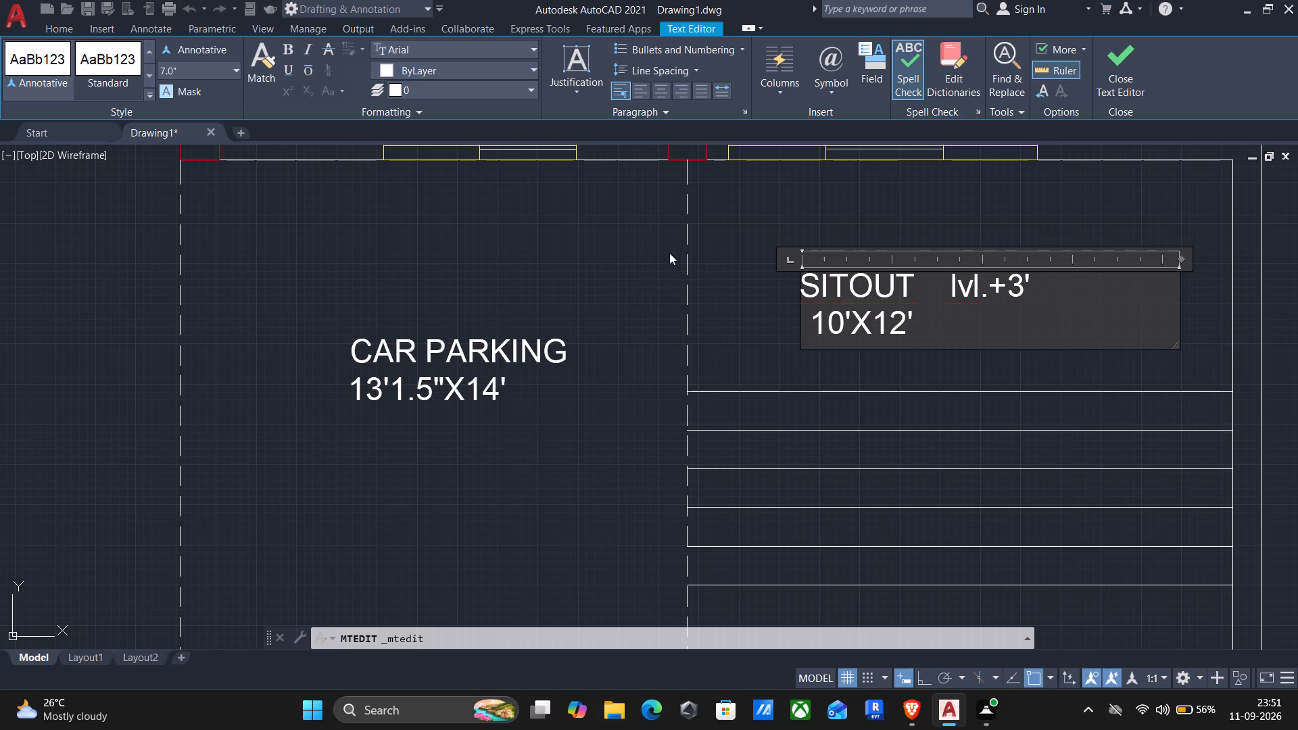
key(Right)
key(Right)
key(BackSpace)
key(4)
key(Right)
text(1.5")
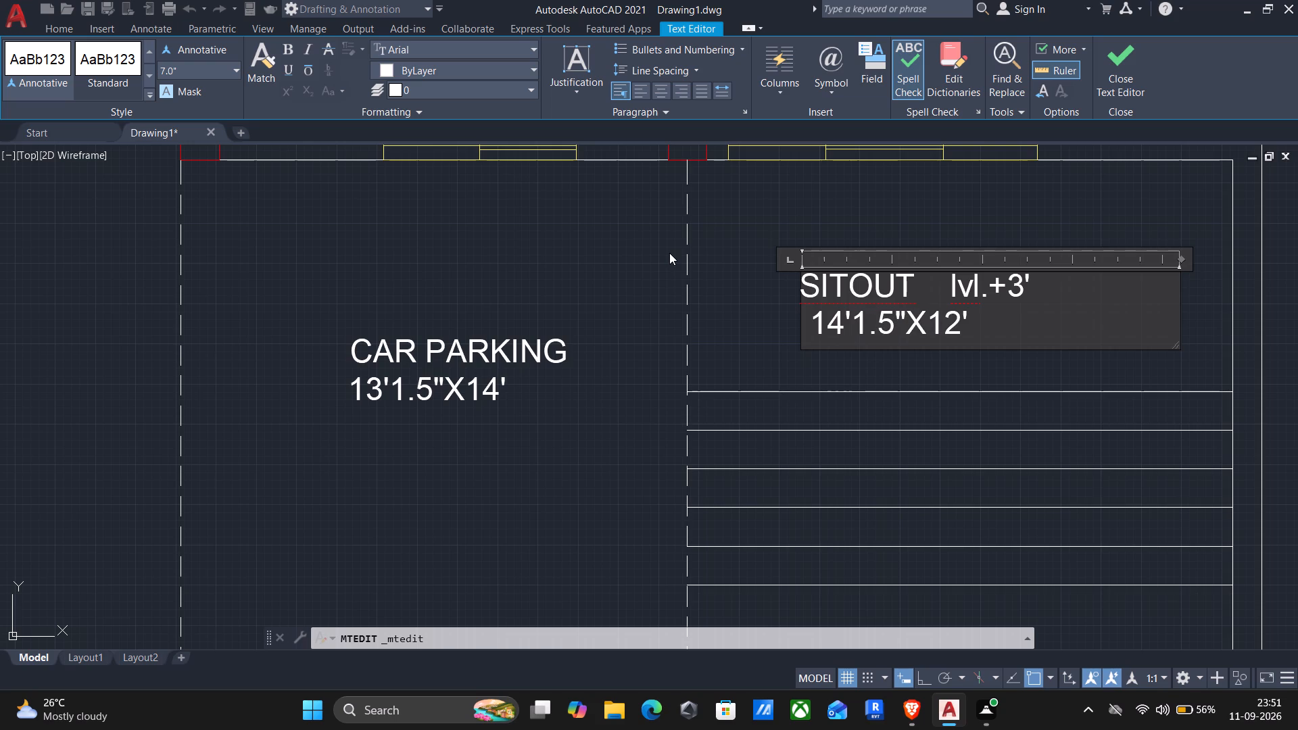
key(Right)
key(Right)
key(Right)
key(BackSpace)
key(BackSpace)
key(6)
click(502, 268)
Copy the CAR PARKING label to the empty area below the entrance steps, outside the plan.
scroll(814, 353, down, 2)
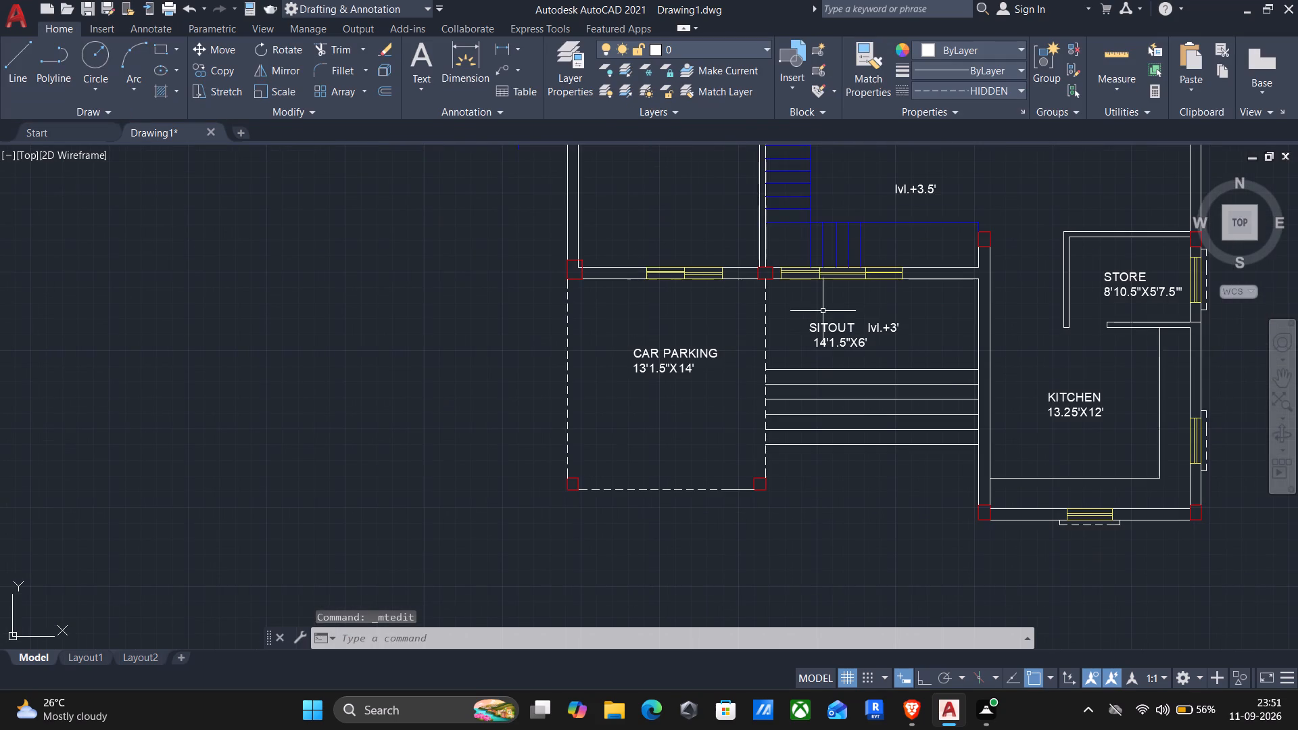
click(676, 350)
text(cp)
key(Return)
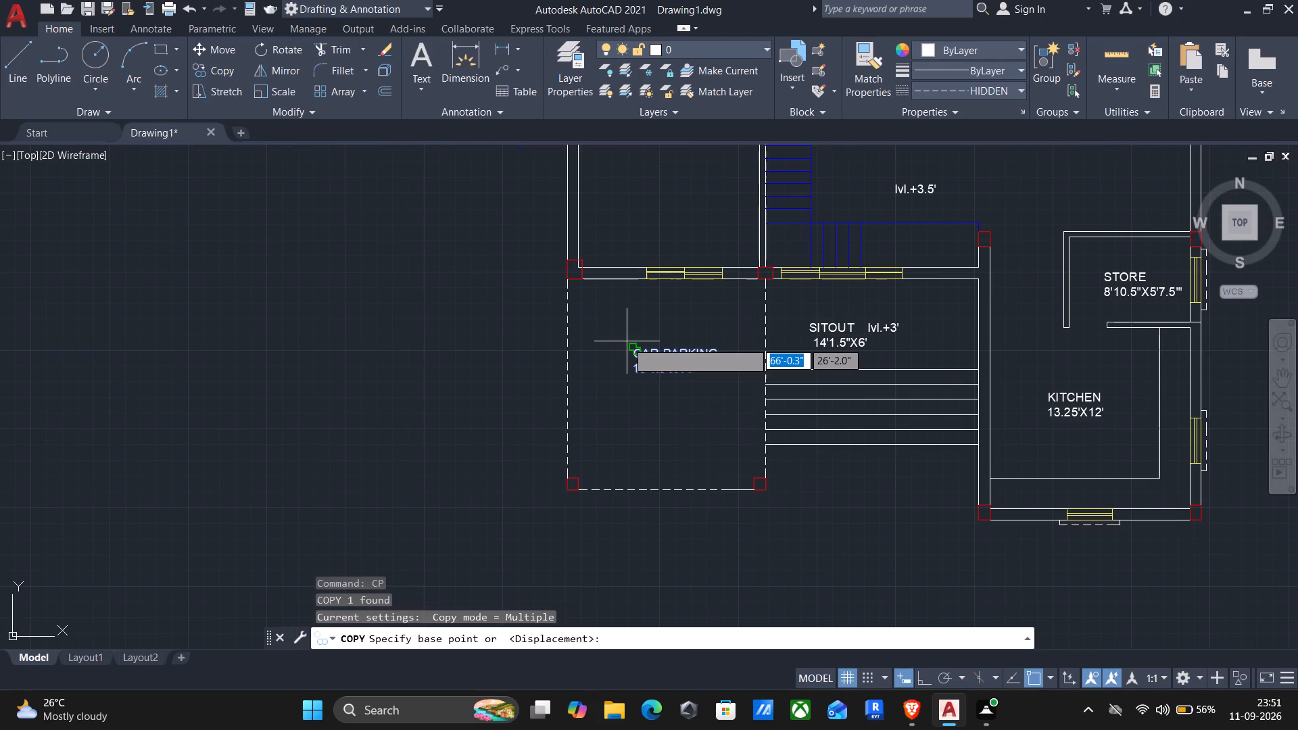
click(630, 343)
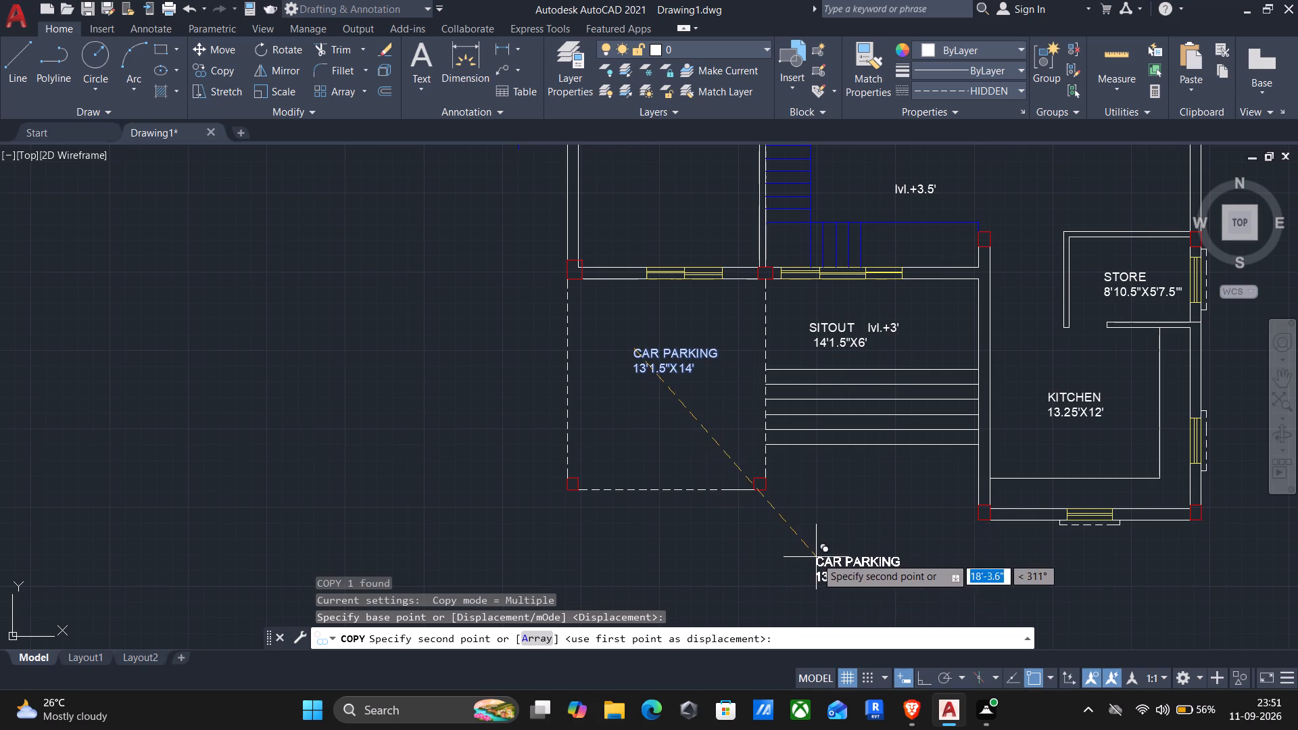
drag(816, 558, 816, 575)
middle_drag(809, 557, 813, 418)
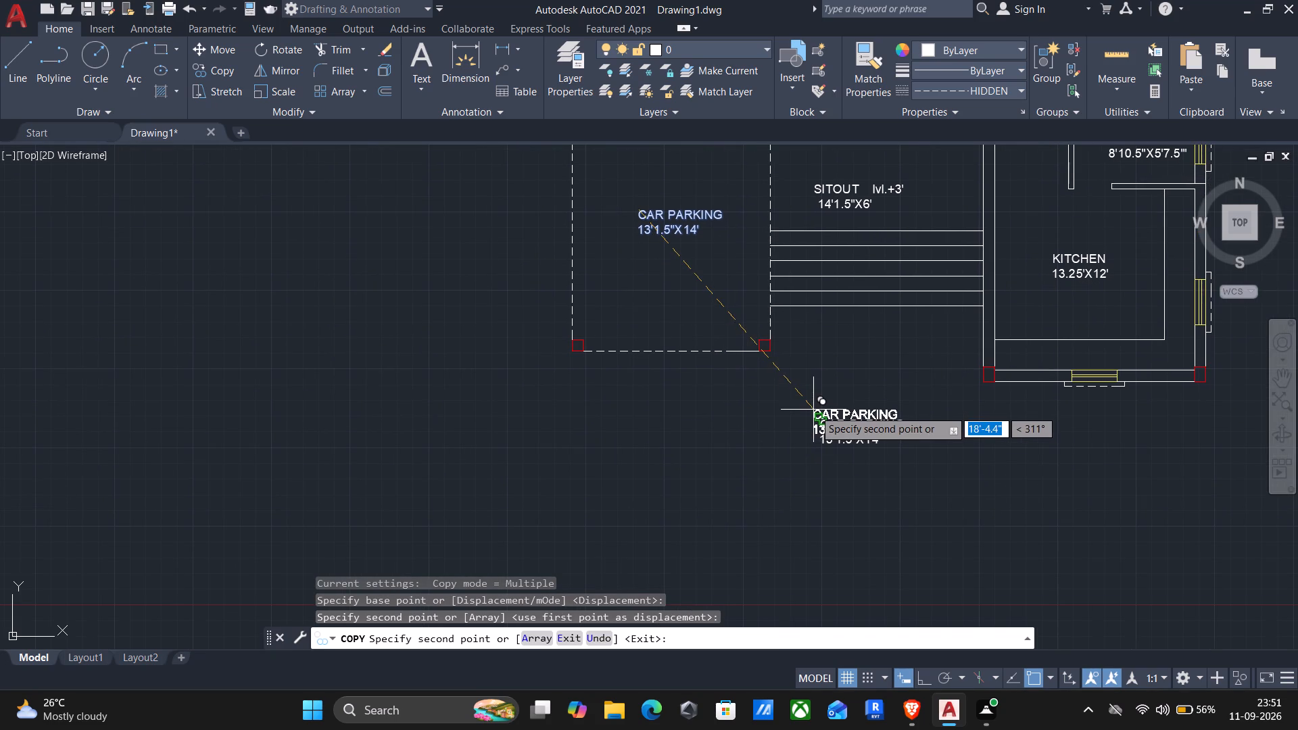
key(Escape)
Replace the whole text of the copied CAR PARKING label below the plan with "GROUND FLOOR".
double_click(838, 424)
right_drag(856, 427, 857, 429)
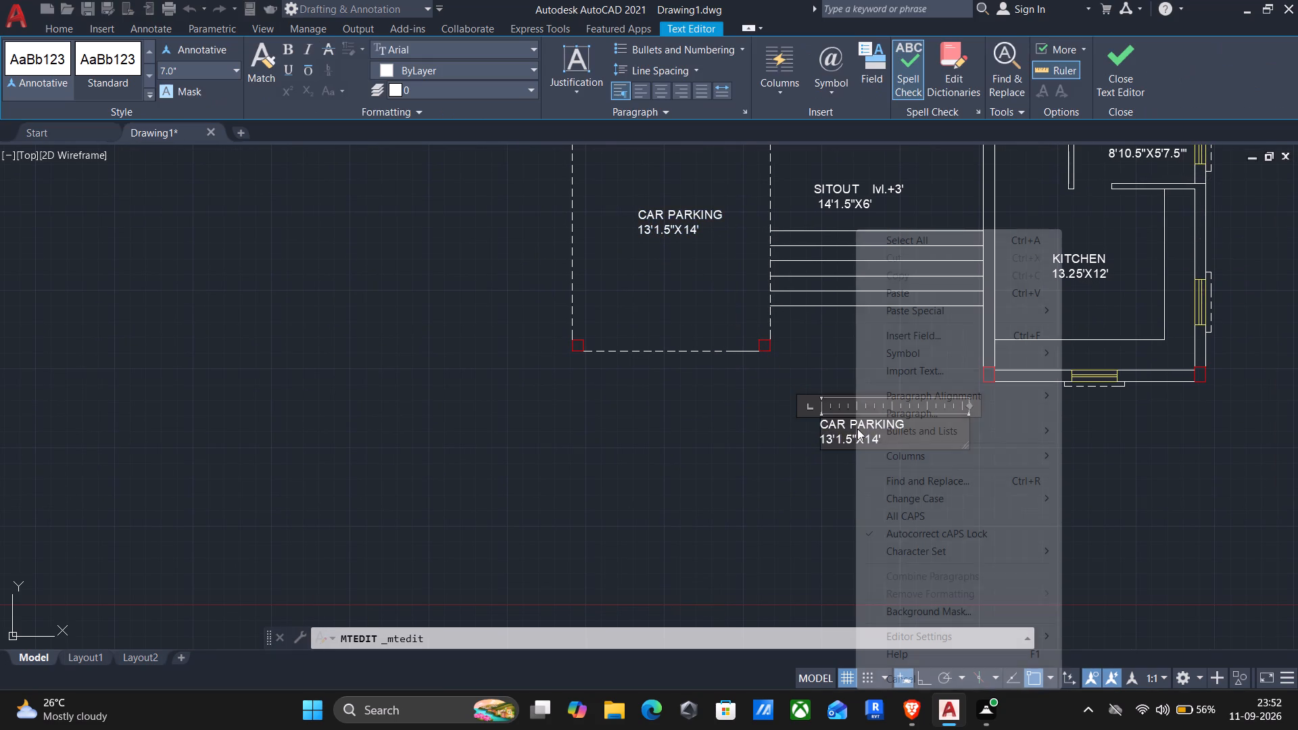
right_drag(857, 429, 773, 439)
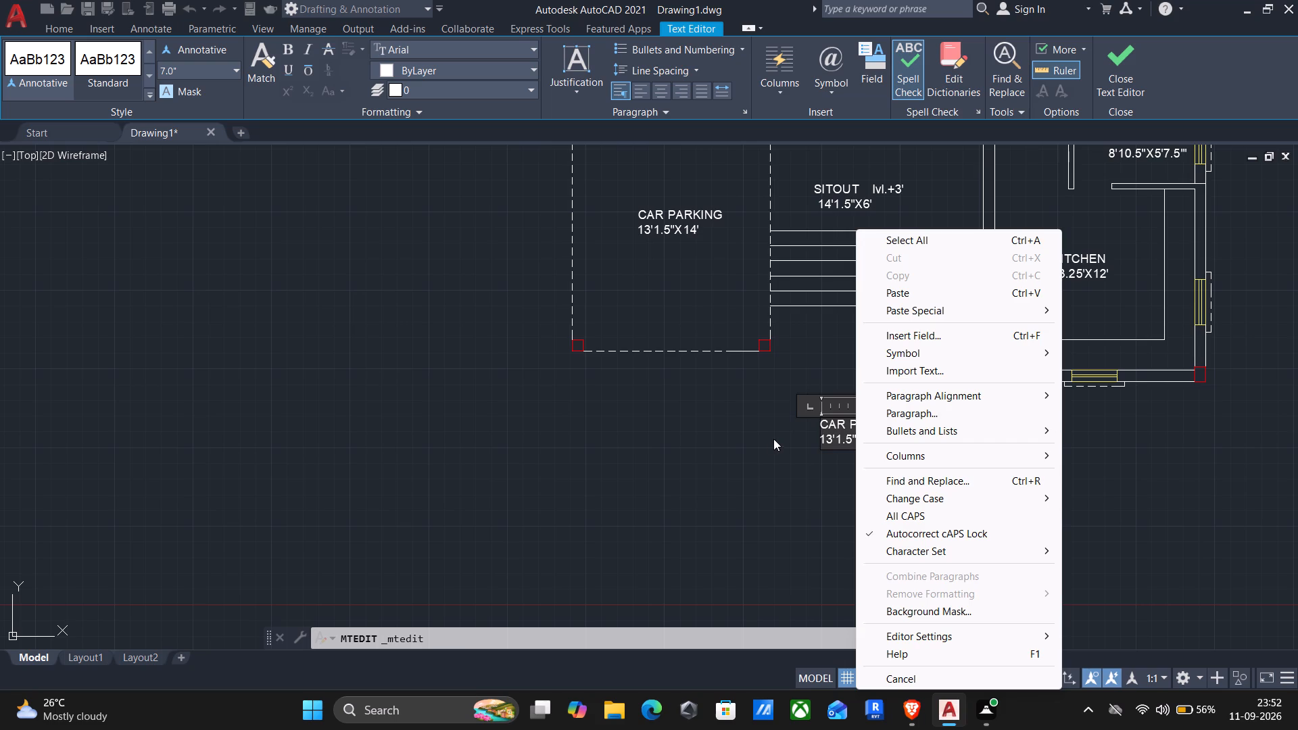
right_drag(773, 439, 887, 420)
click(771, 442)
double_click(887, 420)
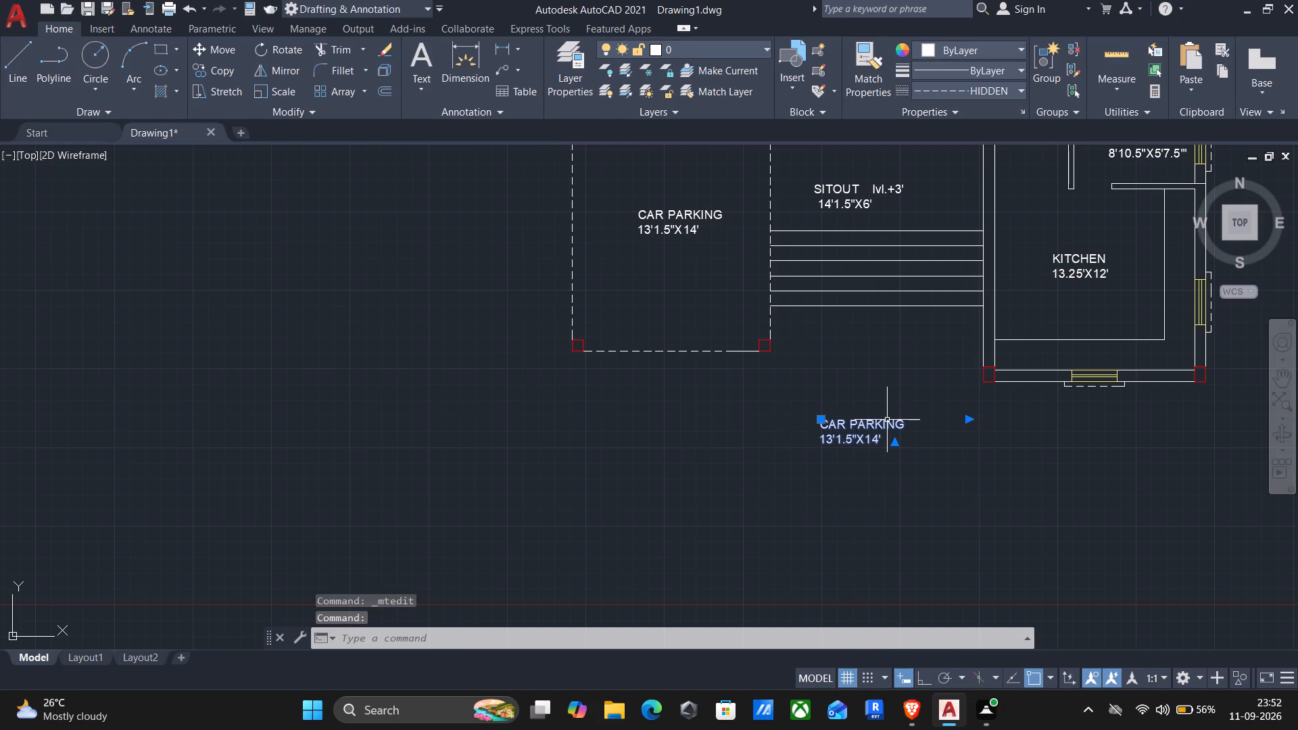
right_drag(887, 420, 904, 450)
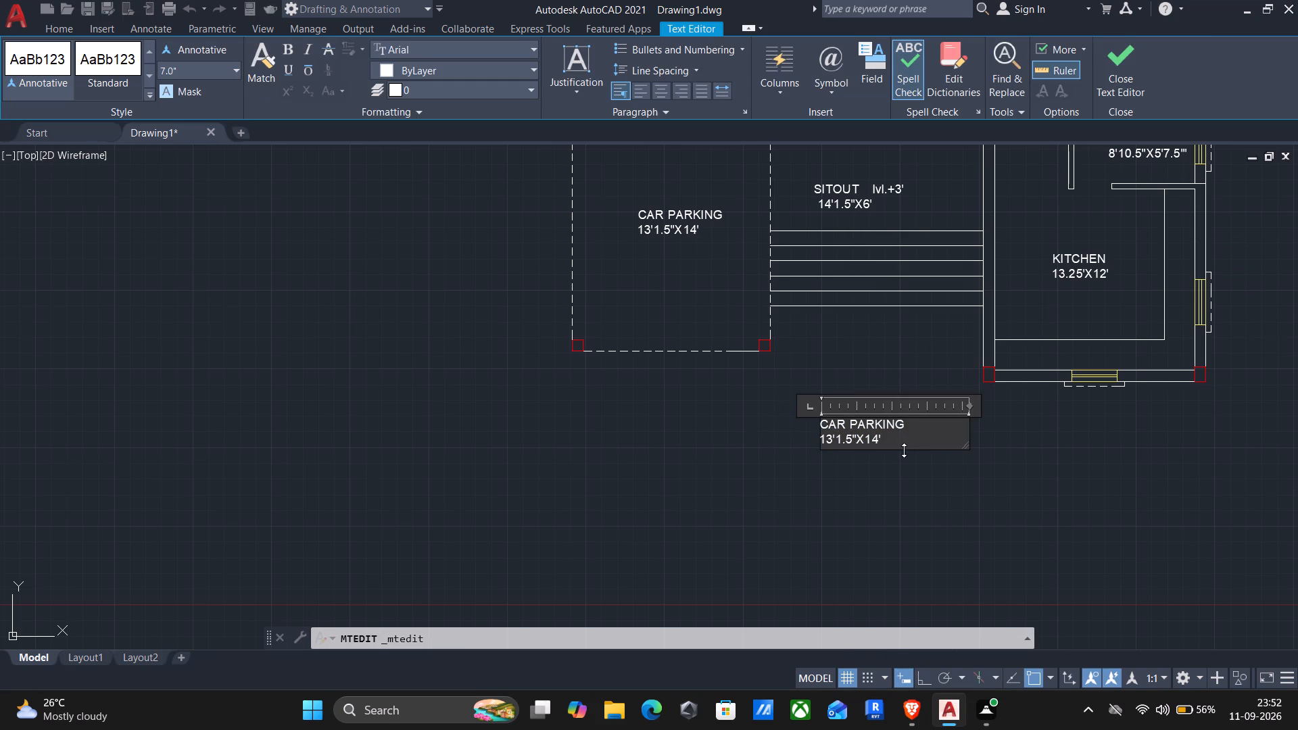
right_drag(904, 450, 895, 444)
drag(904, 450, 788, 400)
drag(895, 444, 795, 407)
right_drag(895, 444, 795, 402)
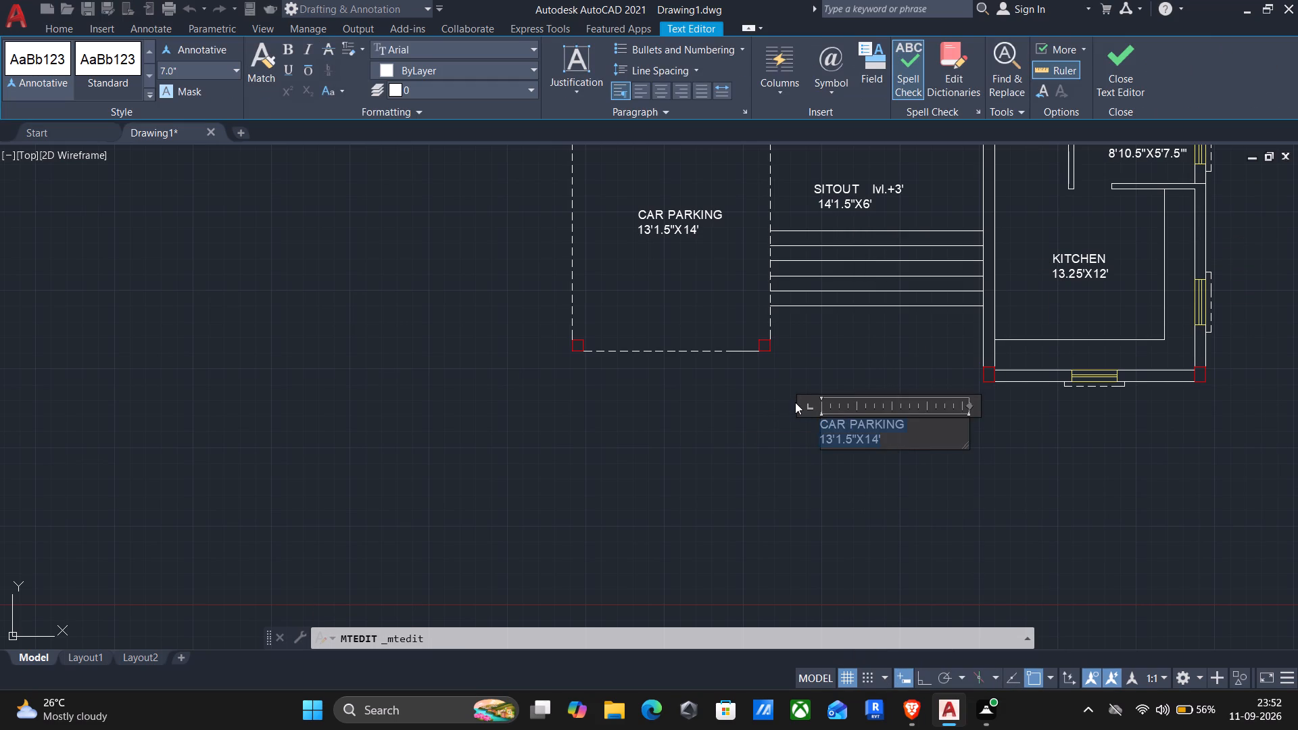
key(g)
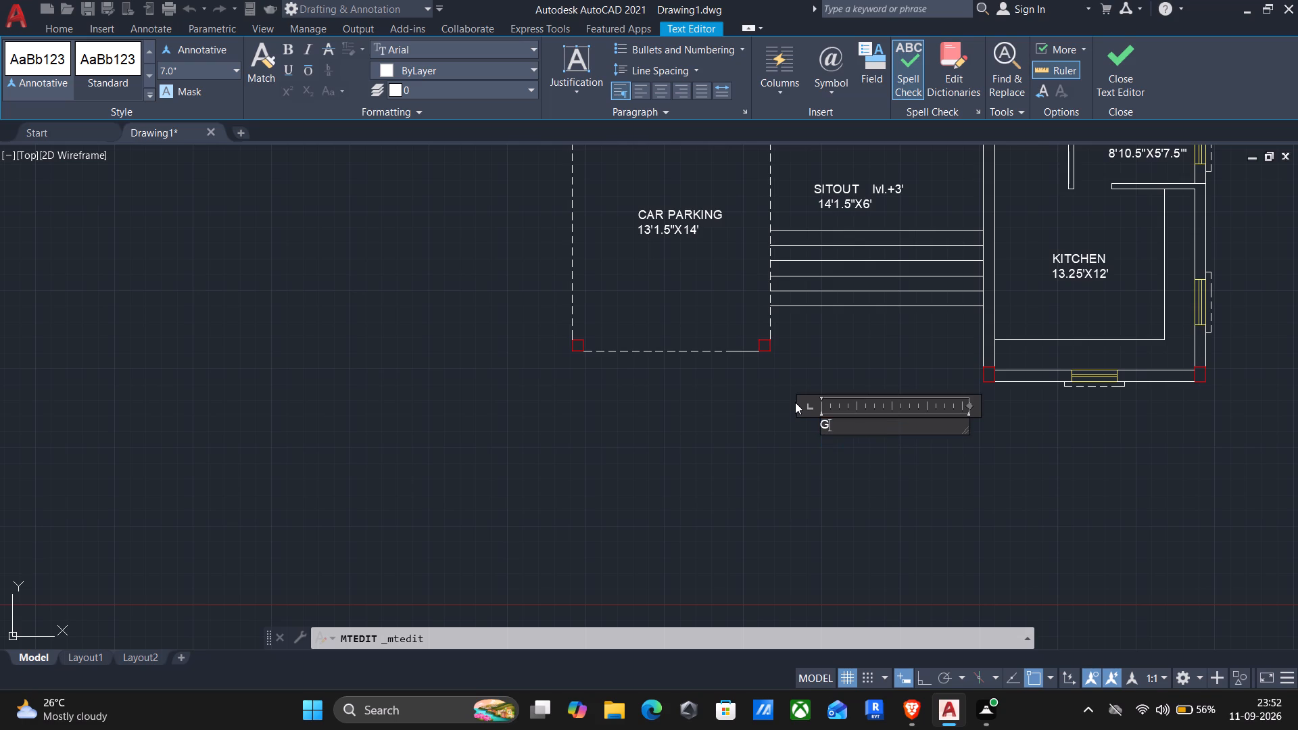
text(ROUND FLOOR)
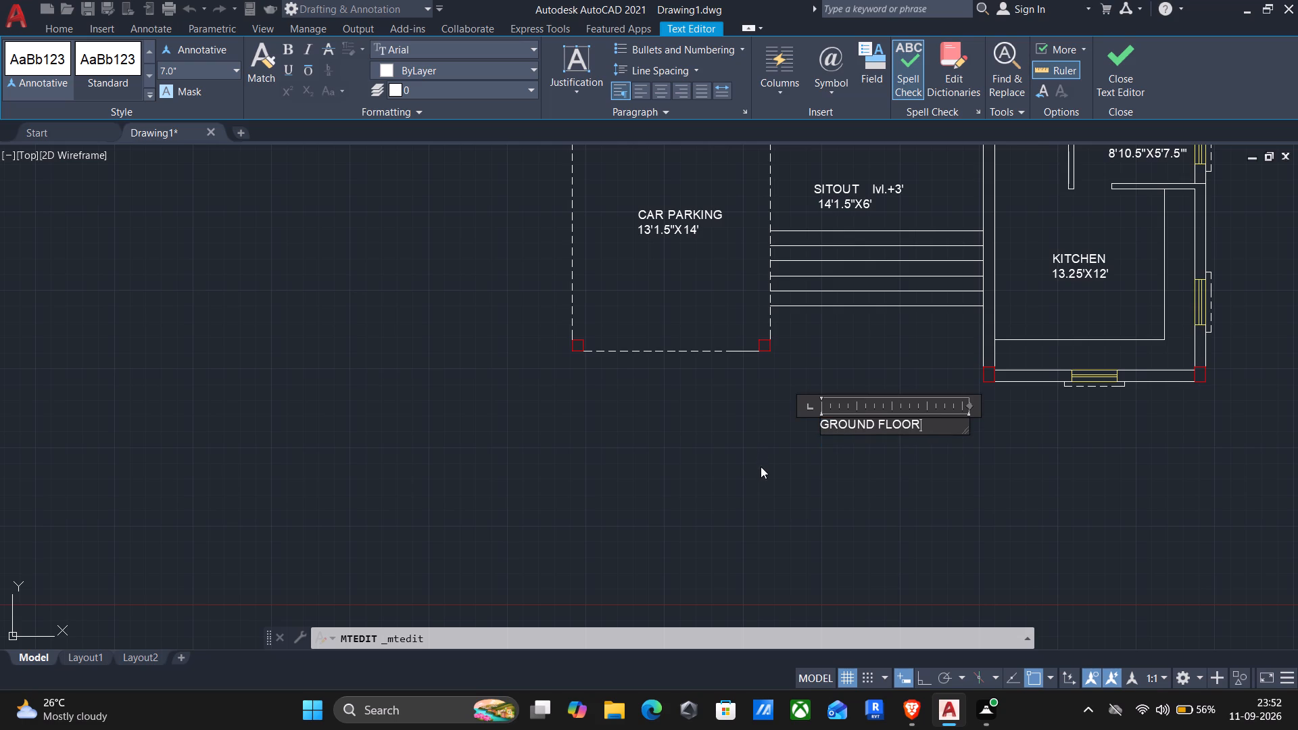
click(761, 468)
Set the text height of the GROUND FLOOR title to 9".
click(782, 410)
click(953, 462)
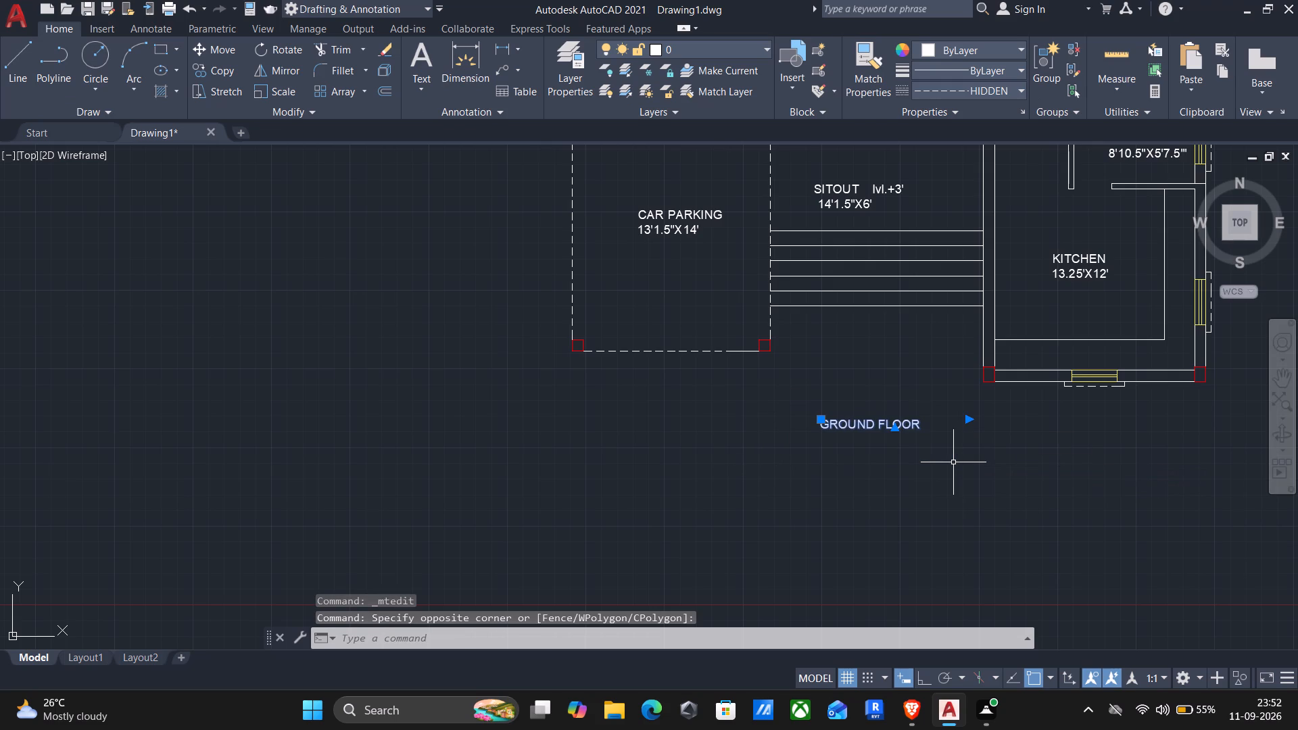
right_click(967, 466)
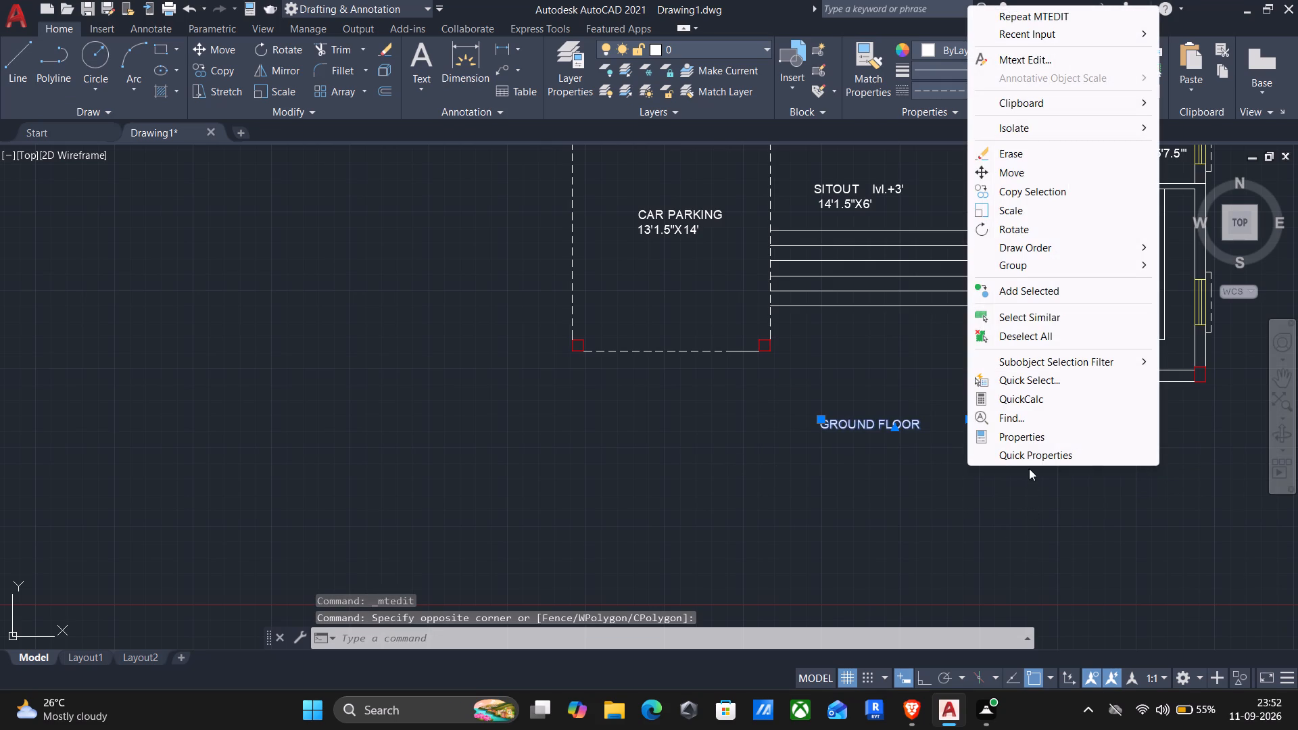
click(1025, 438)
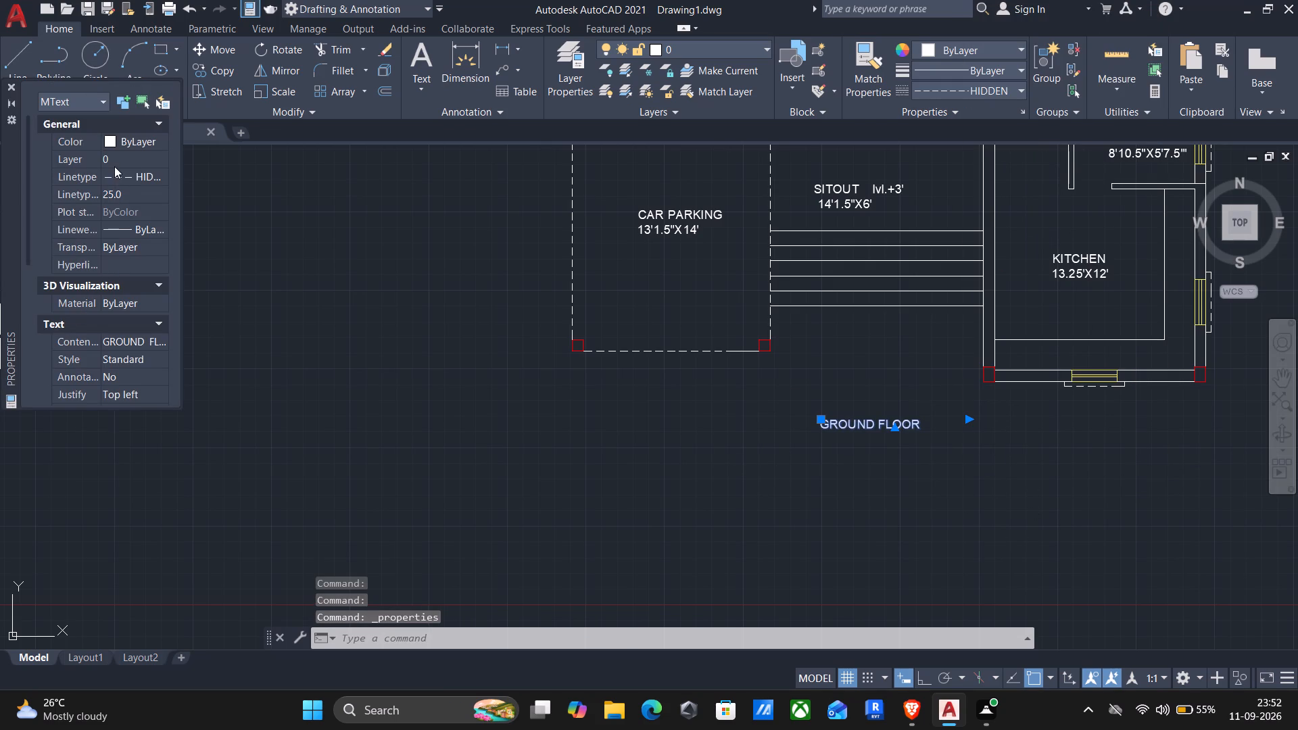
scroll(103, 305, down, 1)
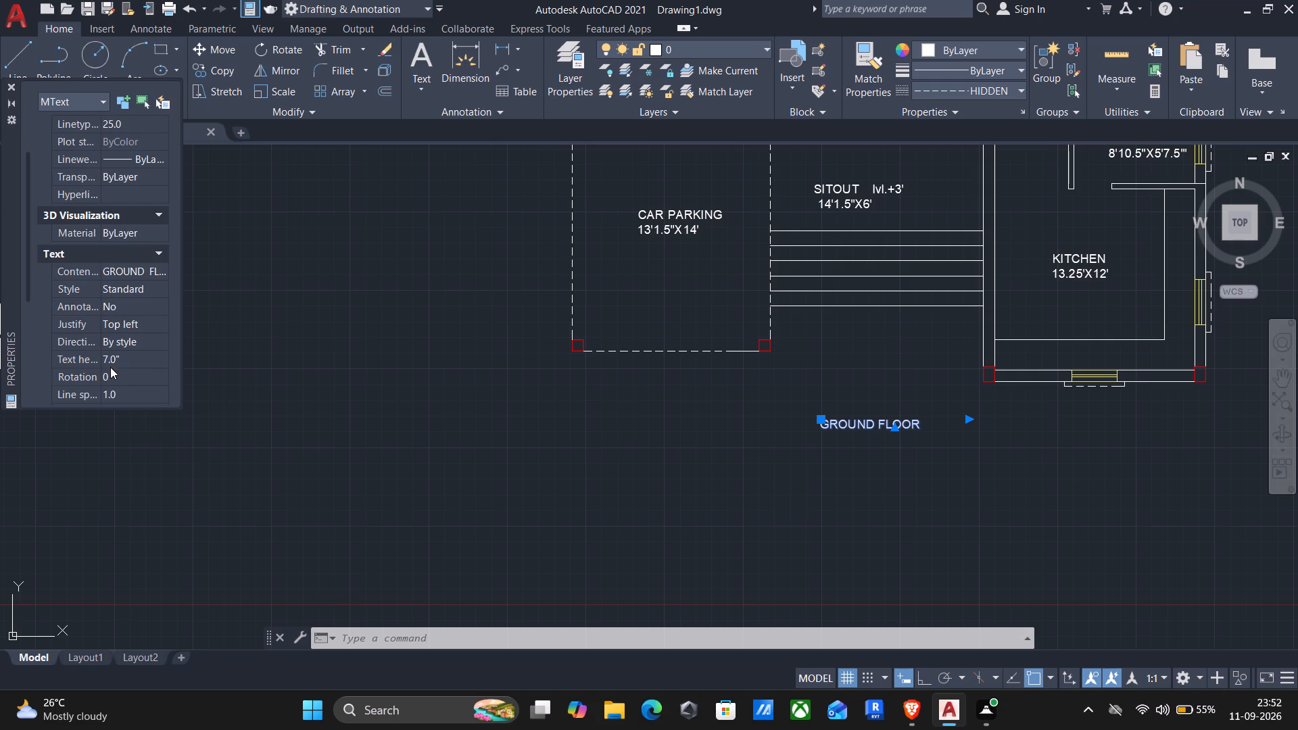
click(126, 357)
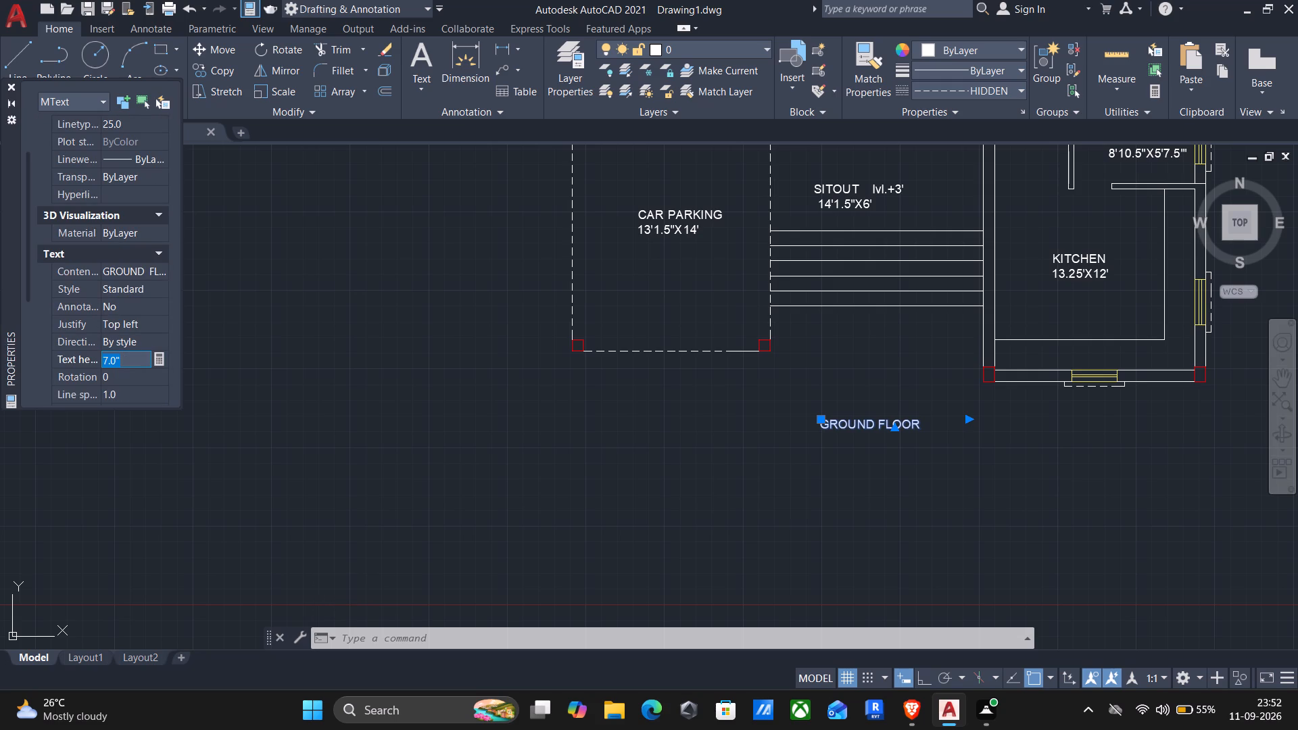
key(9)
key(shift+quotedbl)
key(Return)
click(757, 462)
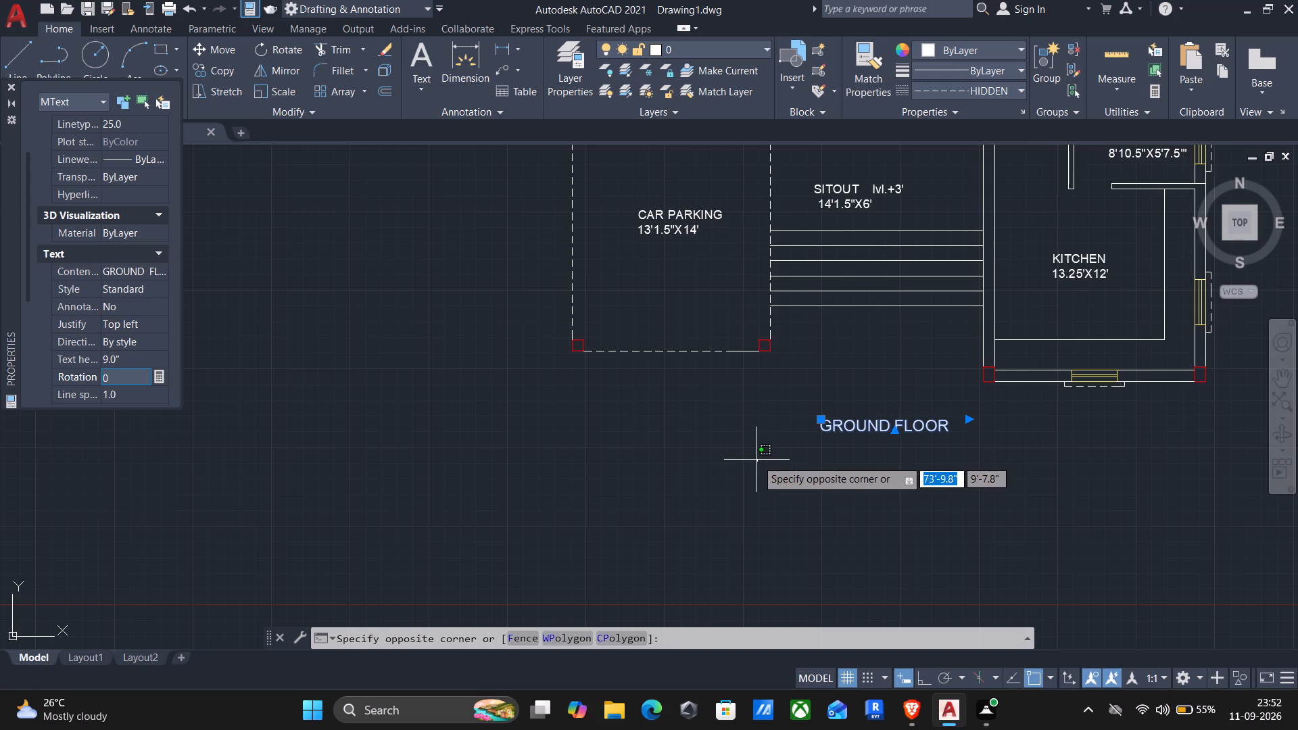
key(Escape)
key(Escape)
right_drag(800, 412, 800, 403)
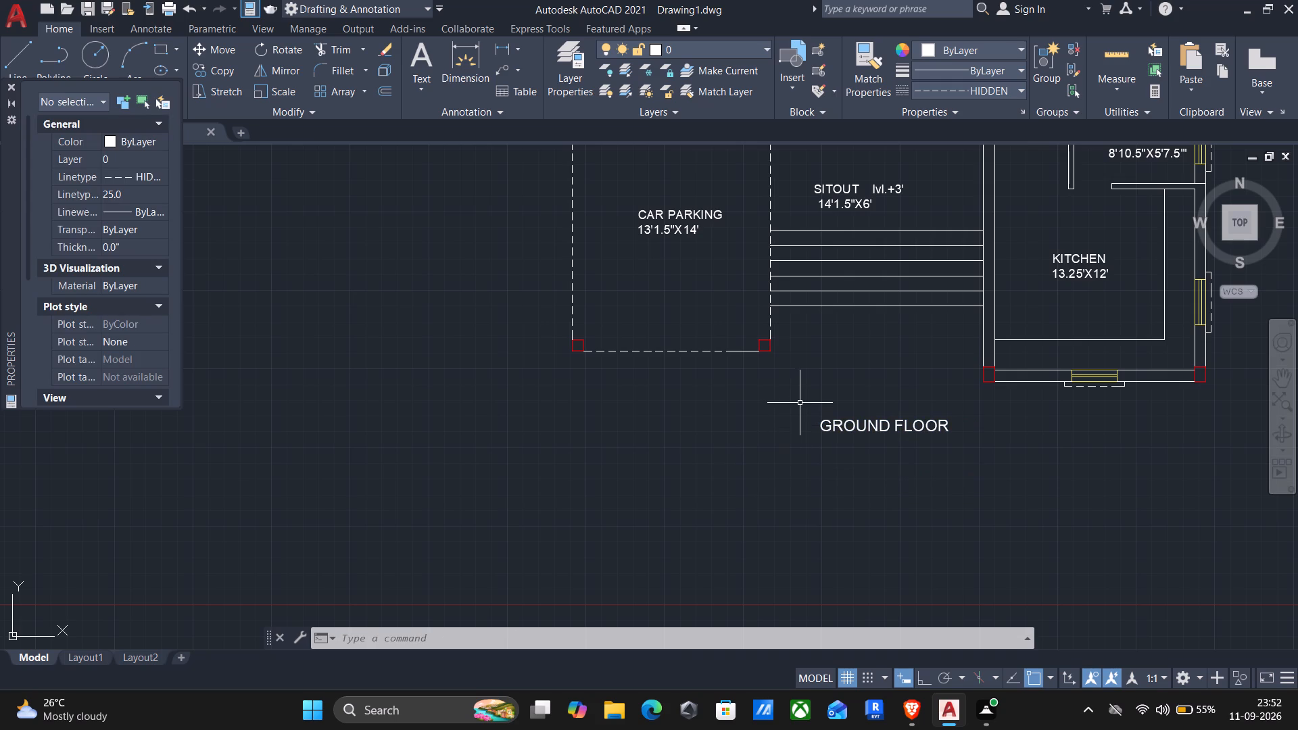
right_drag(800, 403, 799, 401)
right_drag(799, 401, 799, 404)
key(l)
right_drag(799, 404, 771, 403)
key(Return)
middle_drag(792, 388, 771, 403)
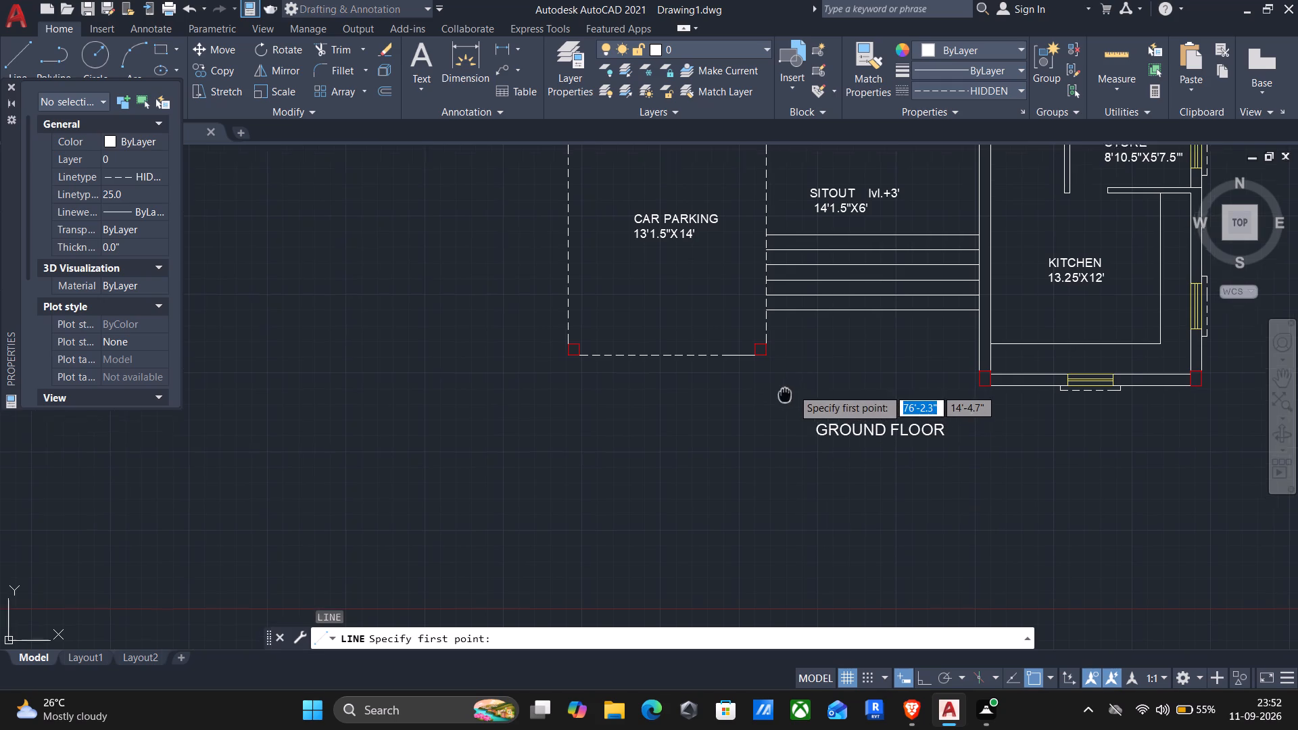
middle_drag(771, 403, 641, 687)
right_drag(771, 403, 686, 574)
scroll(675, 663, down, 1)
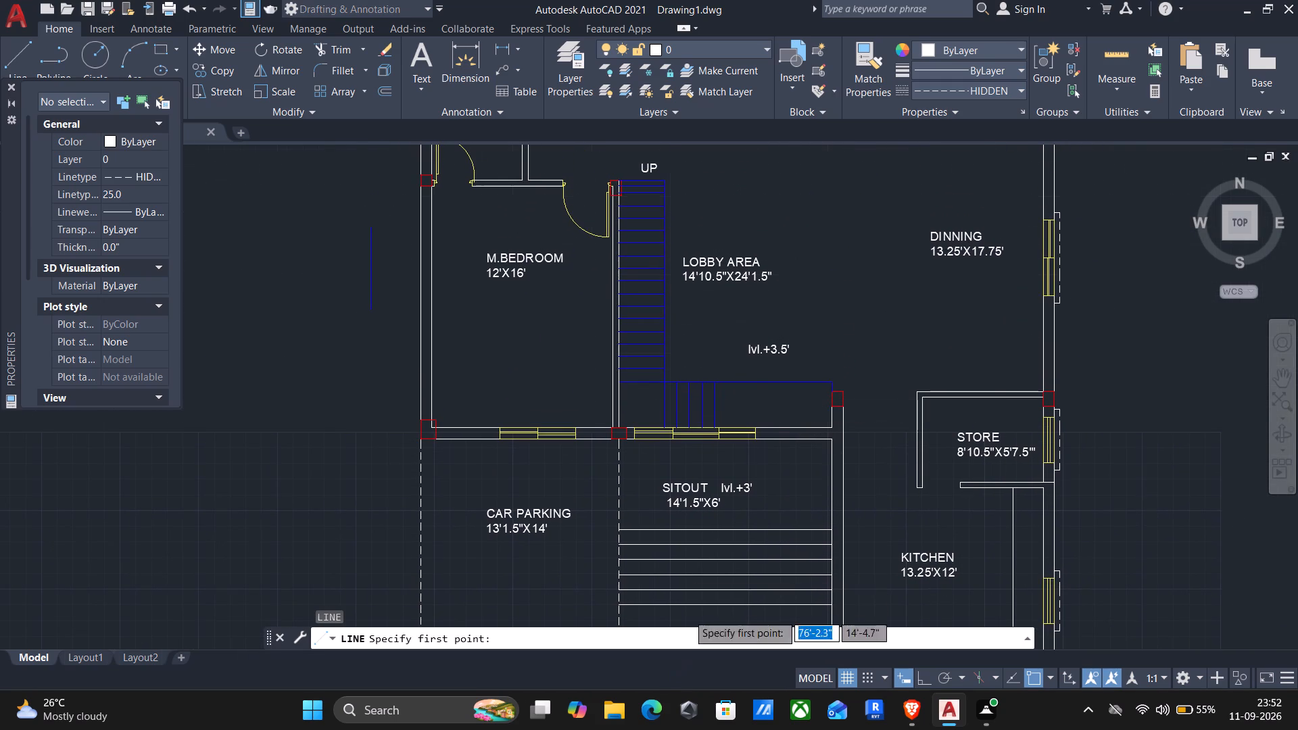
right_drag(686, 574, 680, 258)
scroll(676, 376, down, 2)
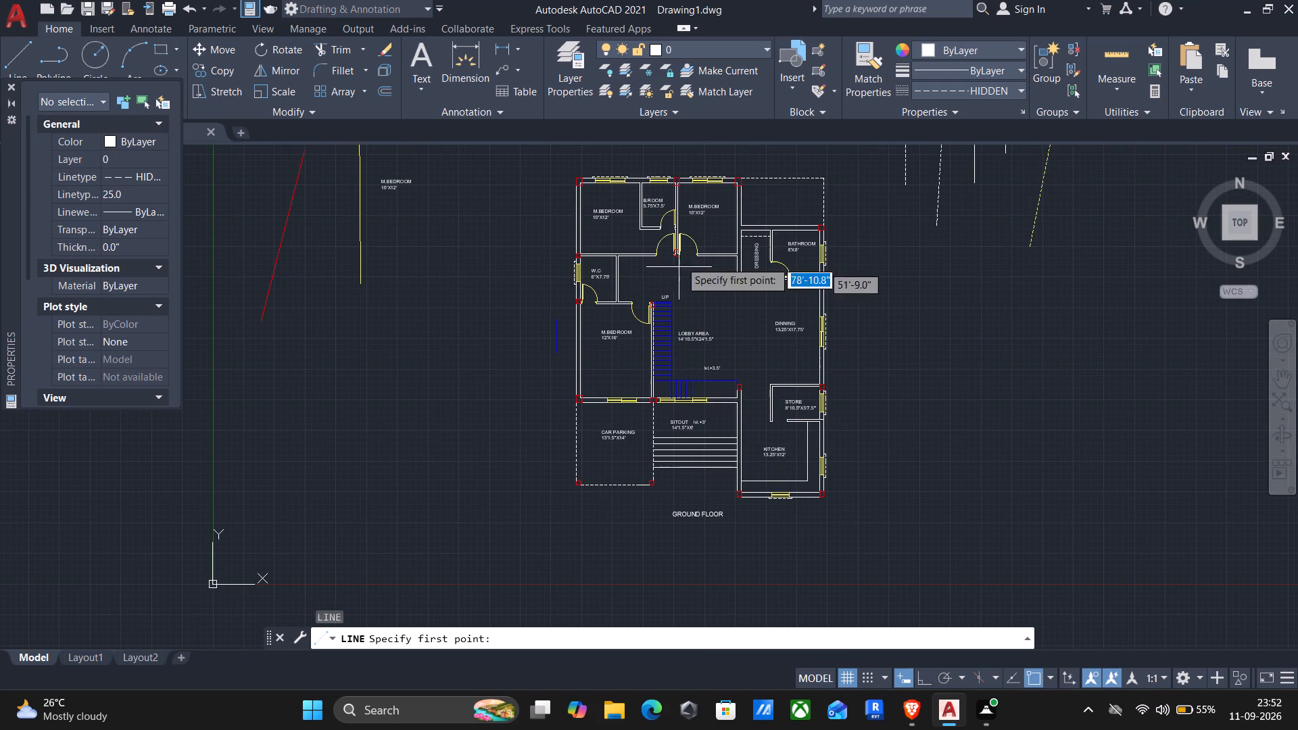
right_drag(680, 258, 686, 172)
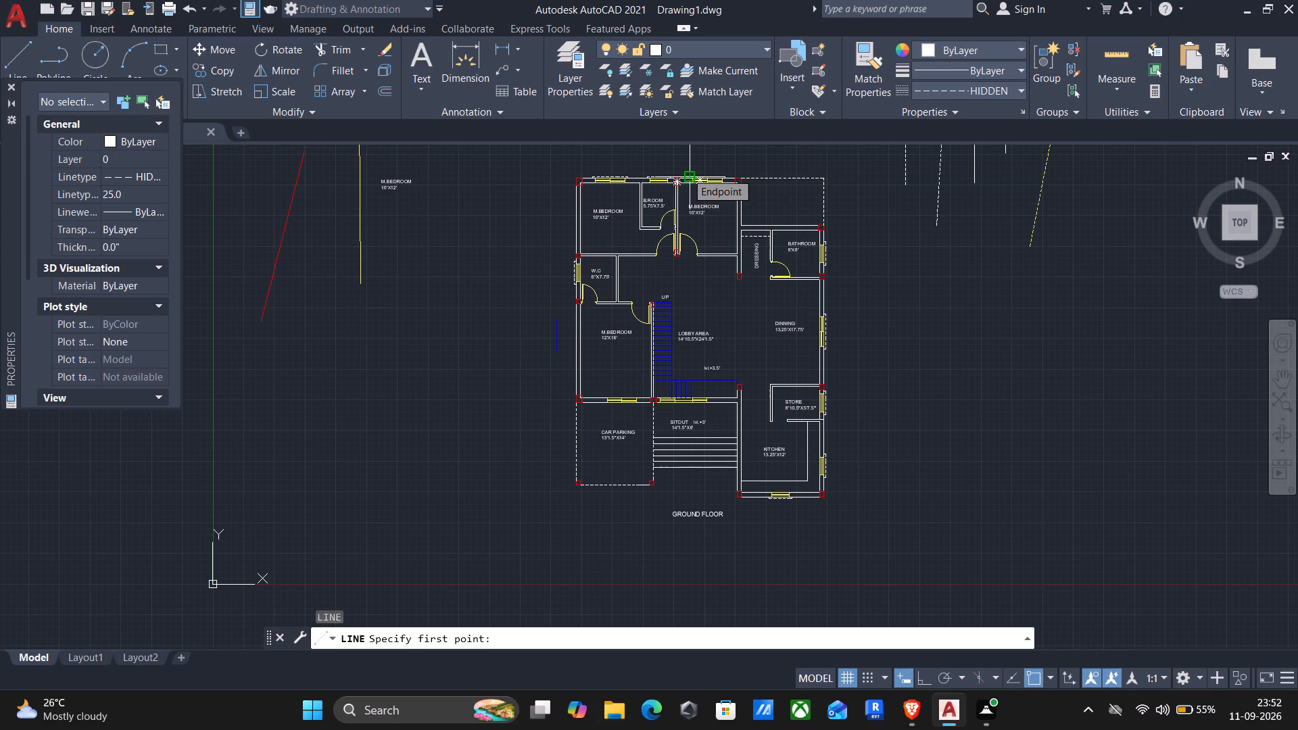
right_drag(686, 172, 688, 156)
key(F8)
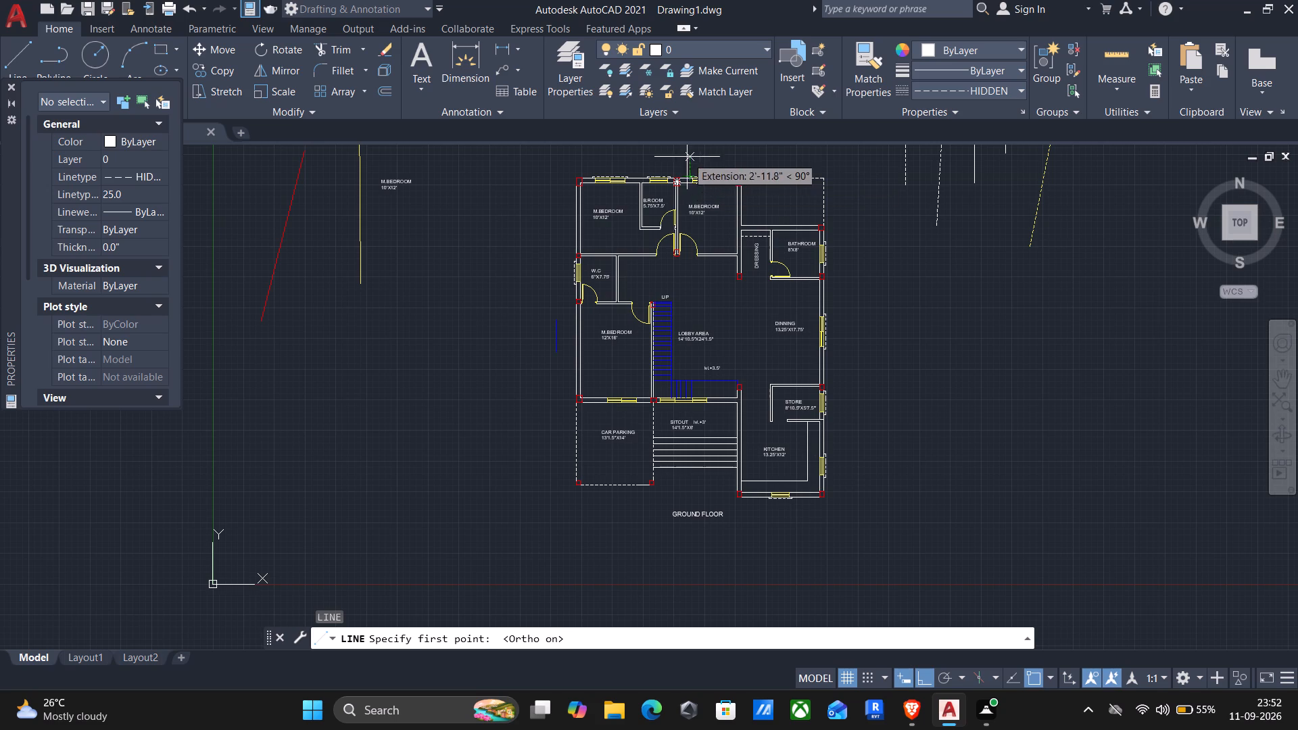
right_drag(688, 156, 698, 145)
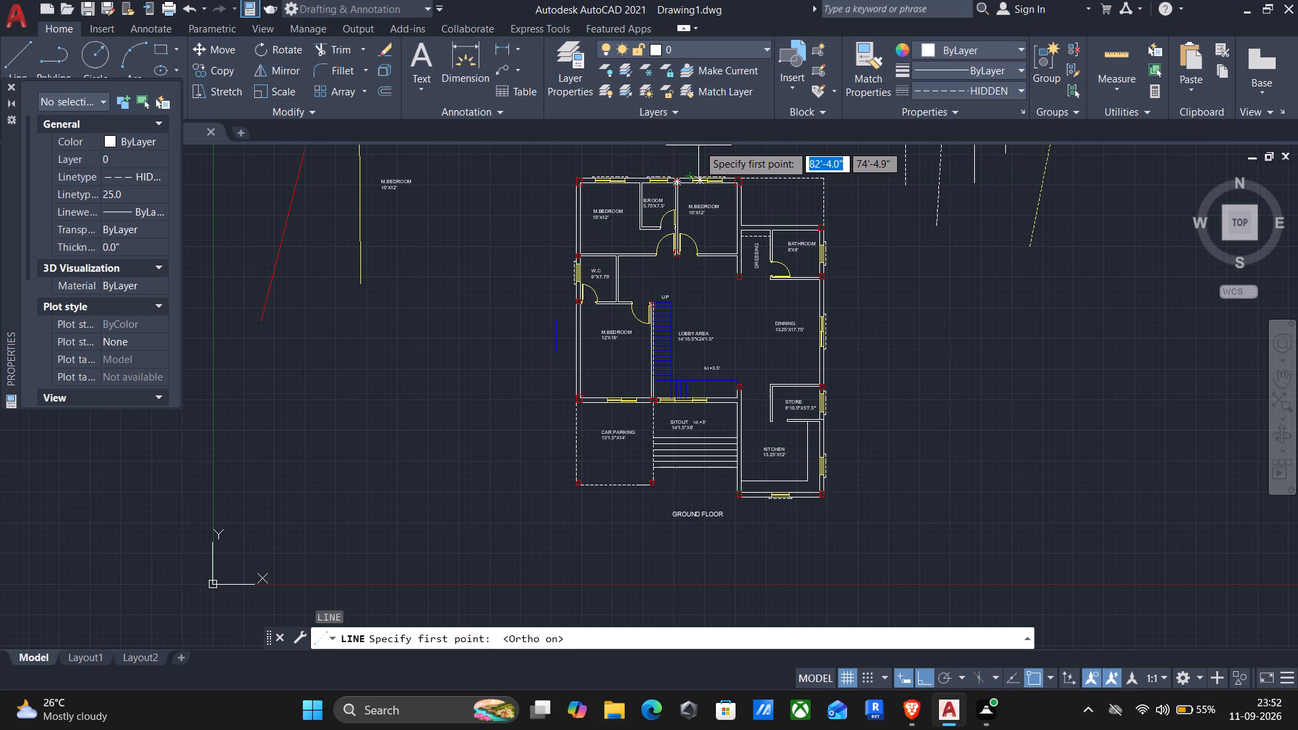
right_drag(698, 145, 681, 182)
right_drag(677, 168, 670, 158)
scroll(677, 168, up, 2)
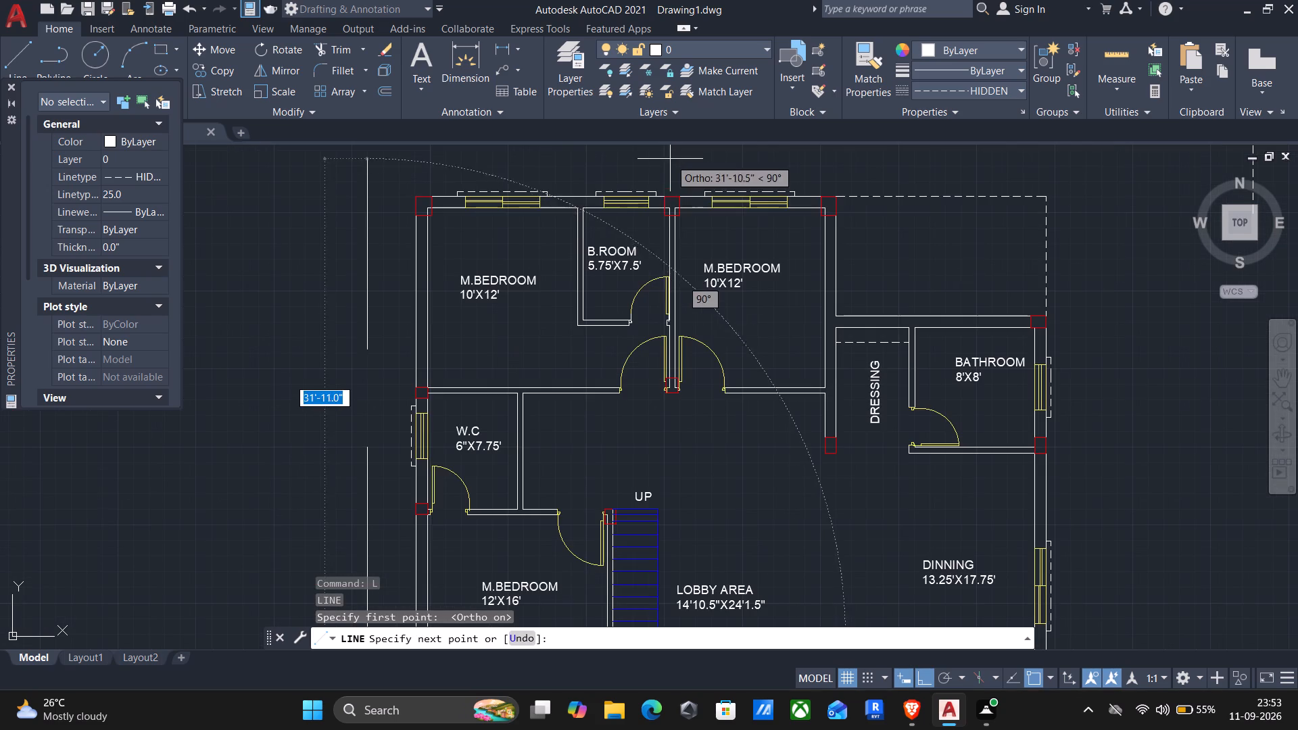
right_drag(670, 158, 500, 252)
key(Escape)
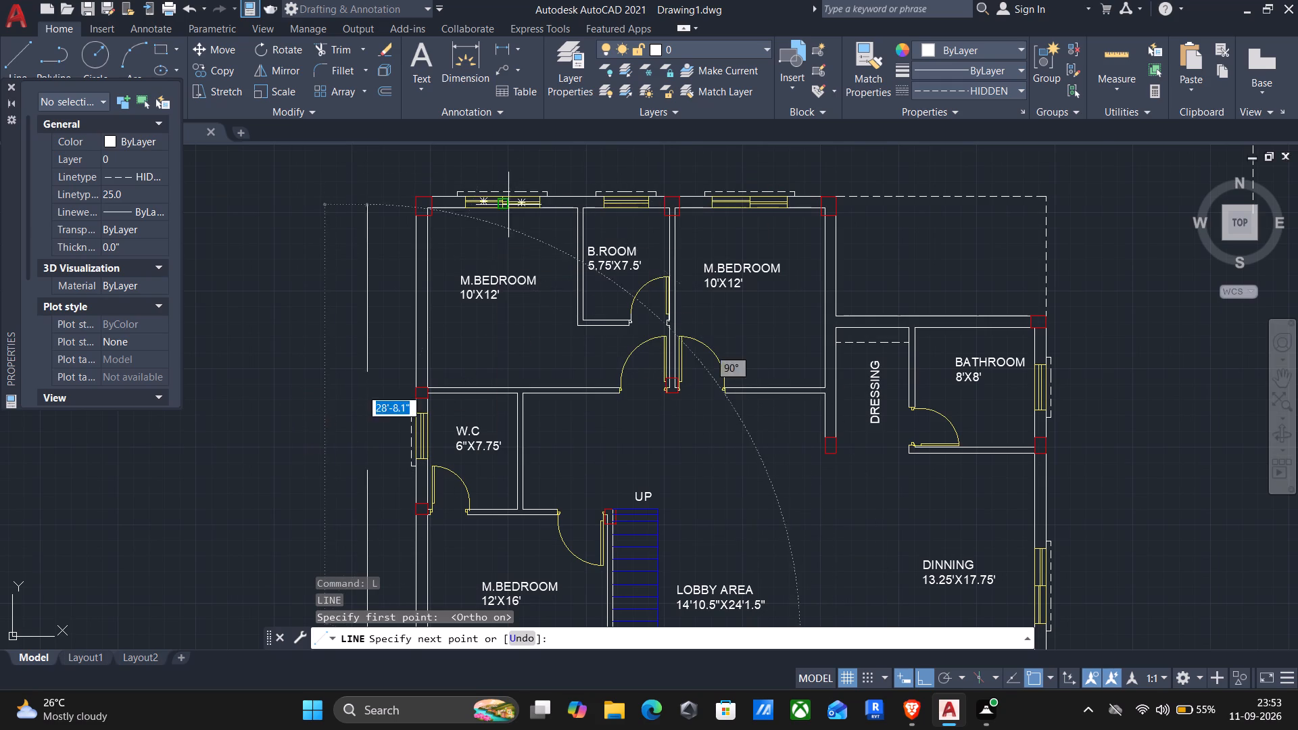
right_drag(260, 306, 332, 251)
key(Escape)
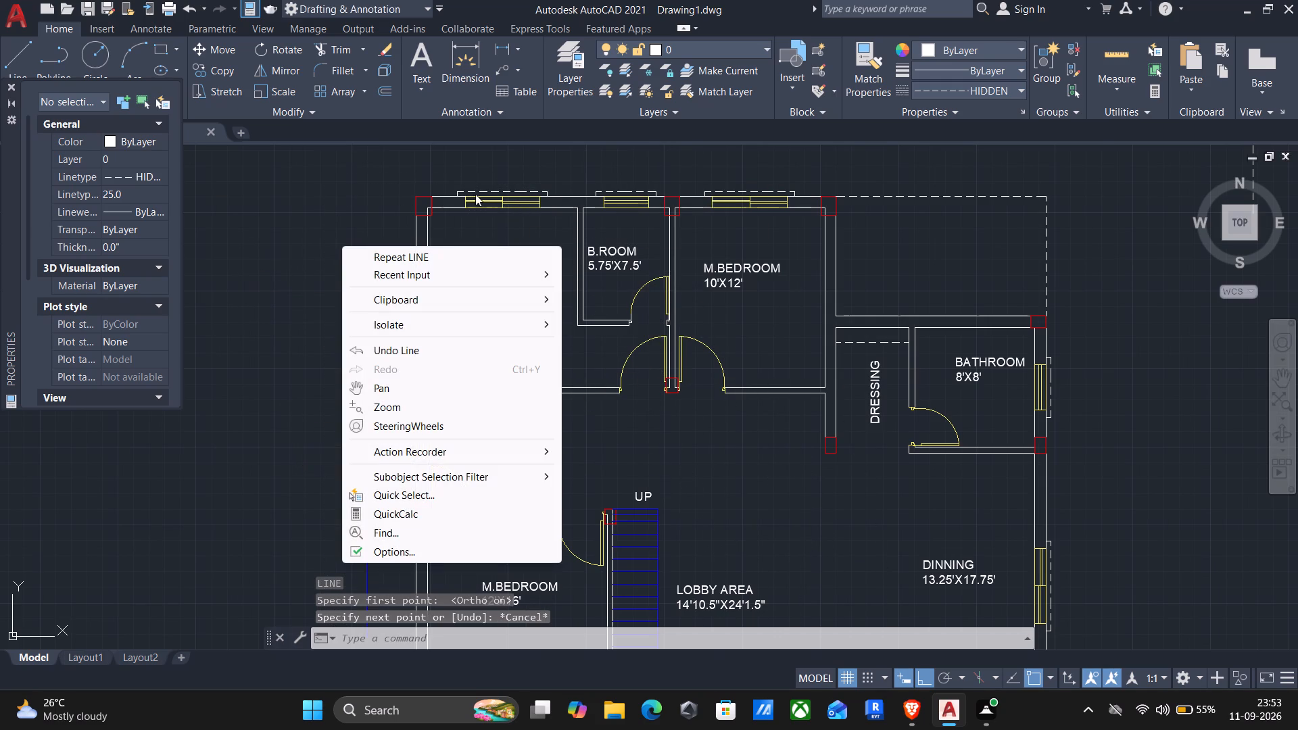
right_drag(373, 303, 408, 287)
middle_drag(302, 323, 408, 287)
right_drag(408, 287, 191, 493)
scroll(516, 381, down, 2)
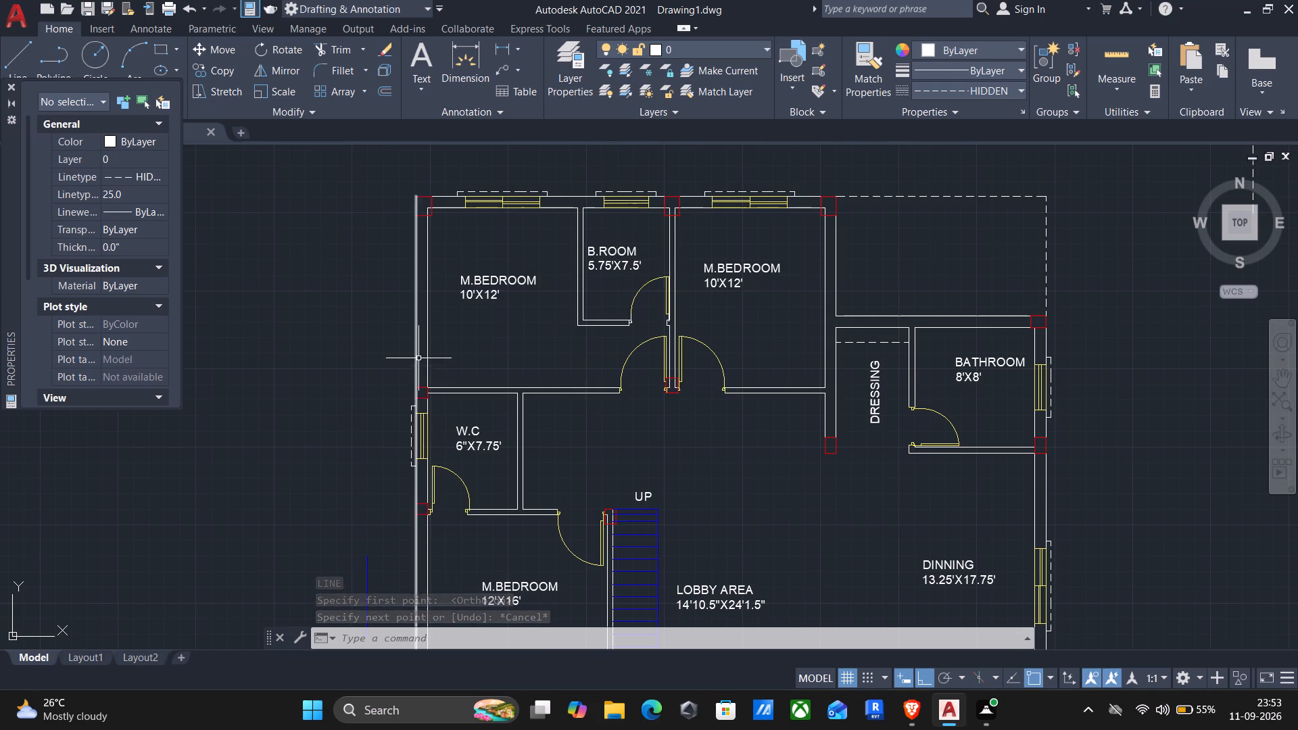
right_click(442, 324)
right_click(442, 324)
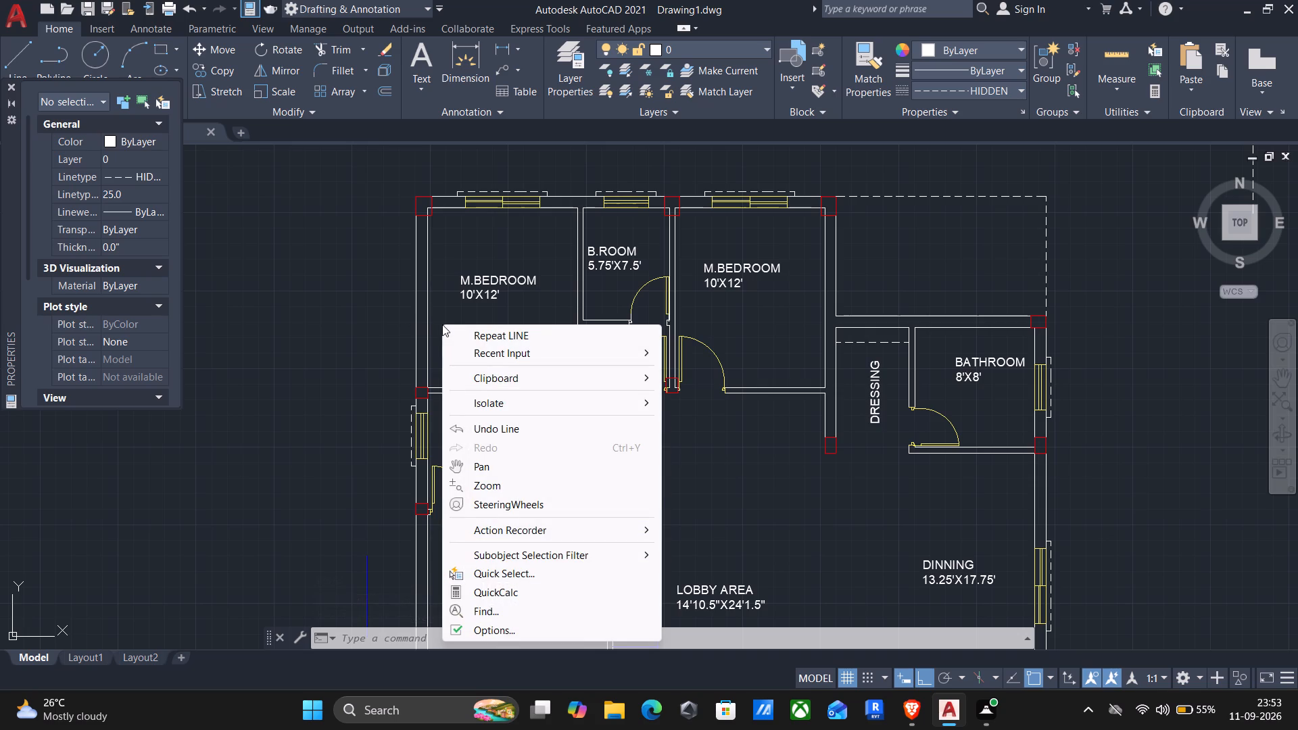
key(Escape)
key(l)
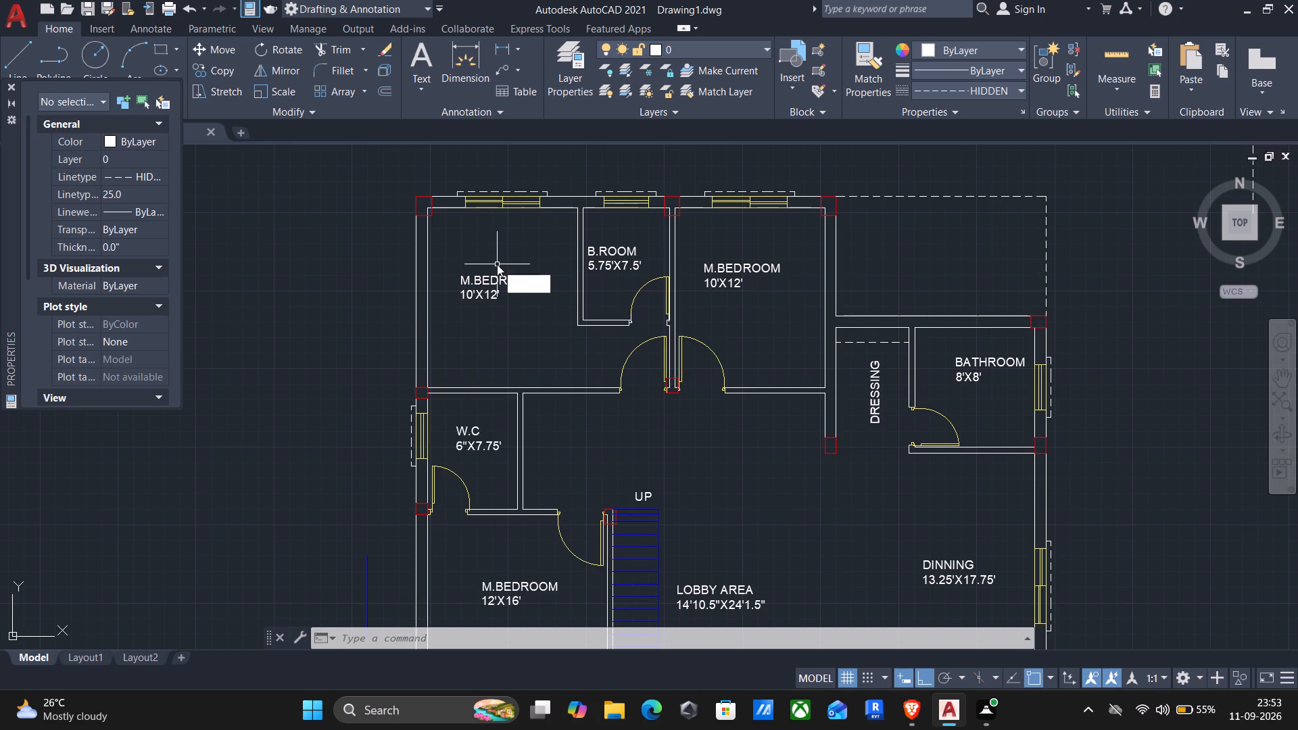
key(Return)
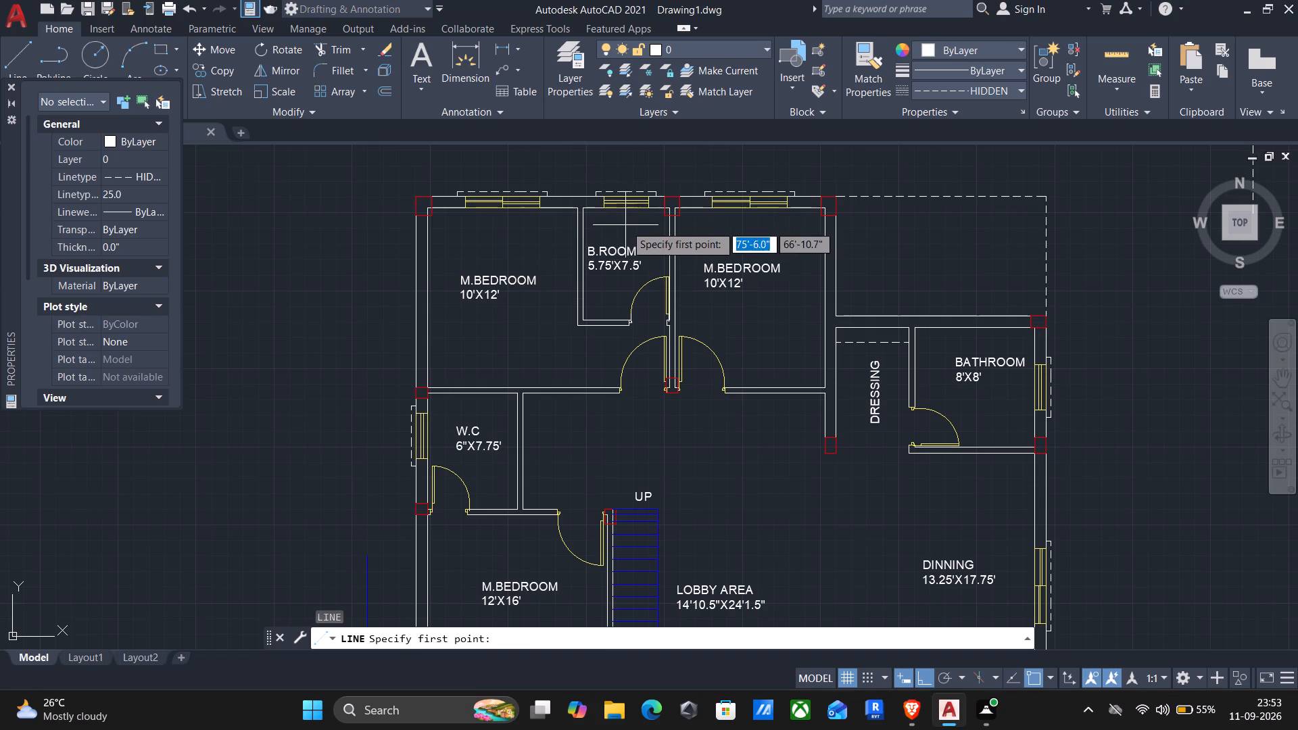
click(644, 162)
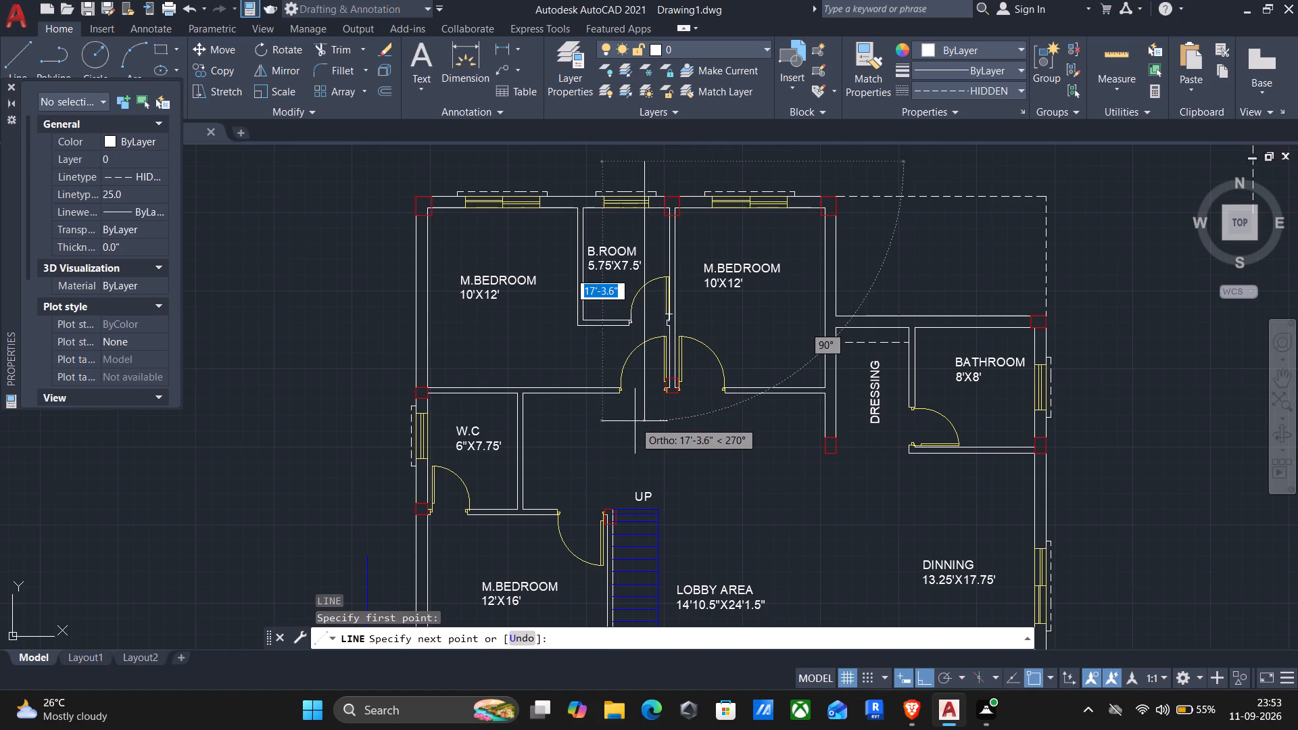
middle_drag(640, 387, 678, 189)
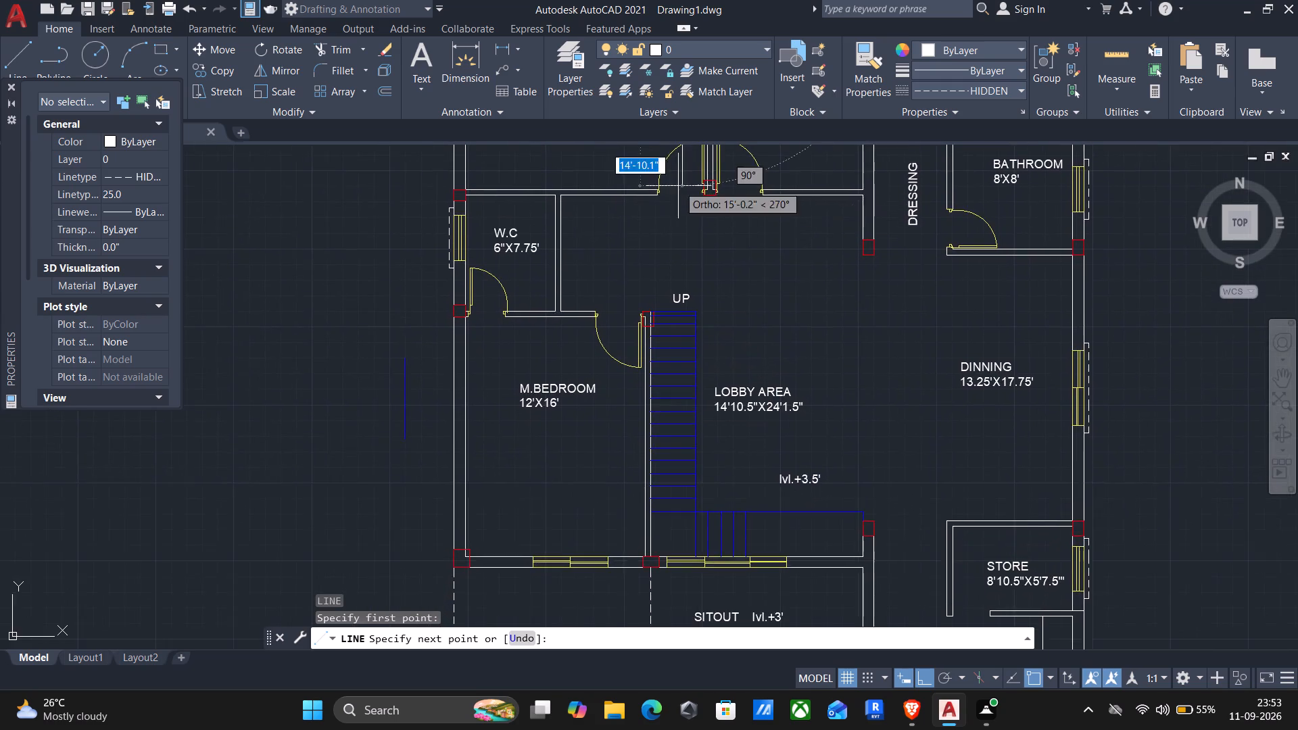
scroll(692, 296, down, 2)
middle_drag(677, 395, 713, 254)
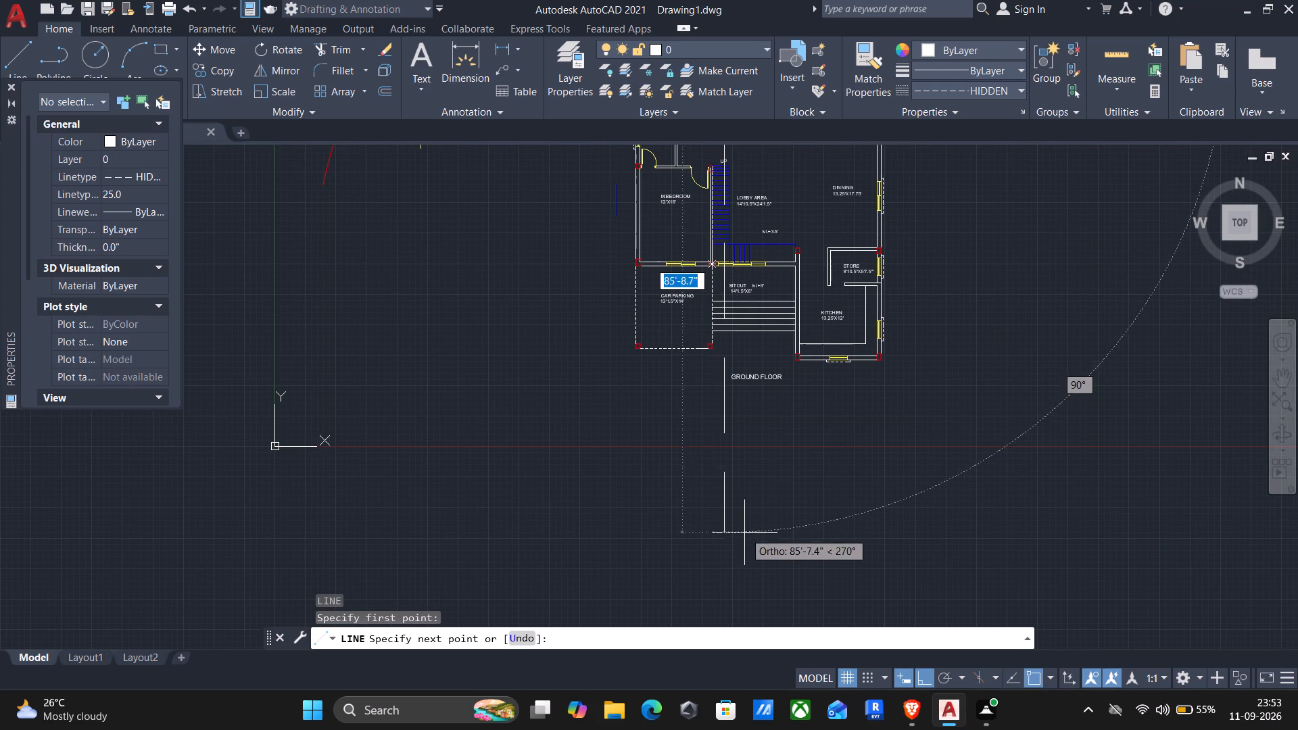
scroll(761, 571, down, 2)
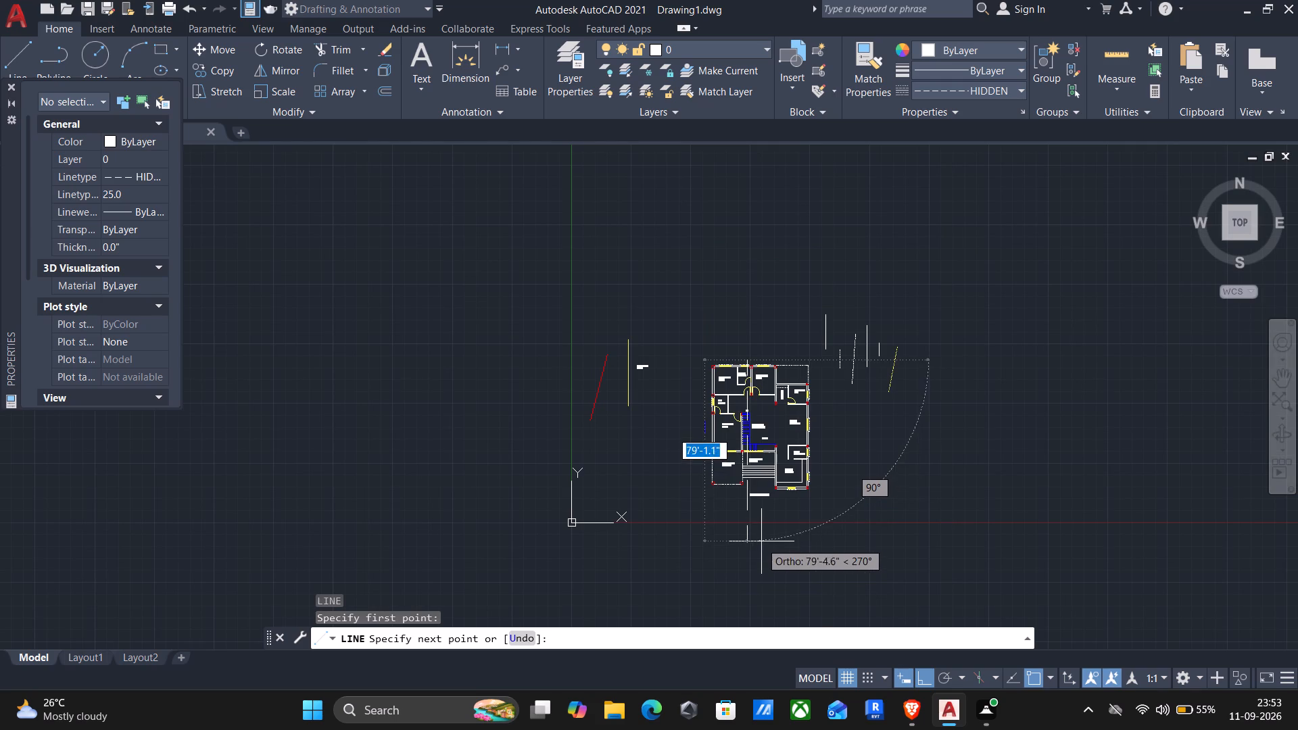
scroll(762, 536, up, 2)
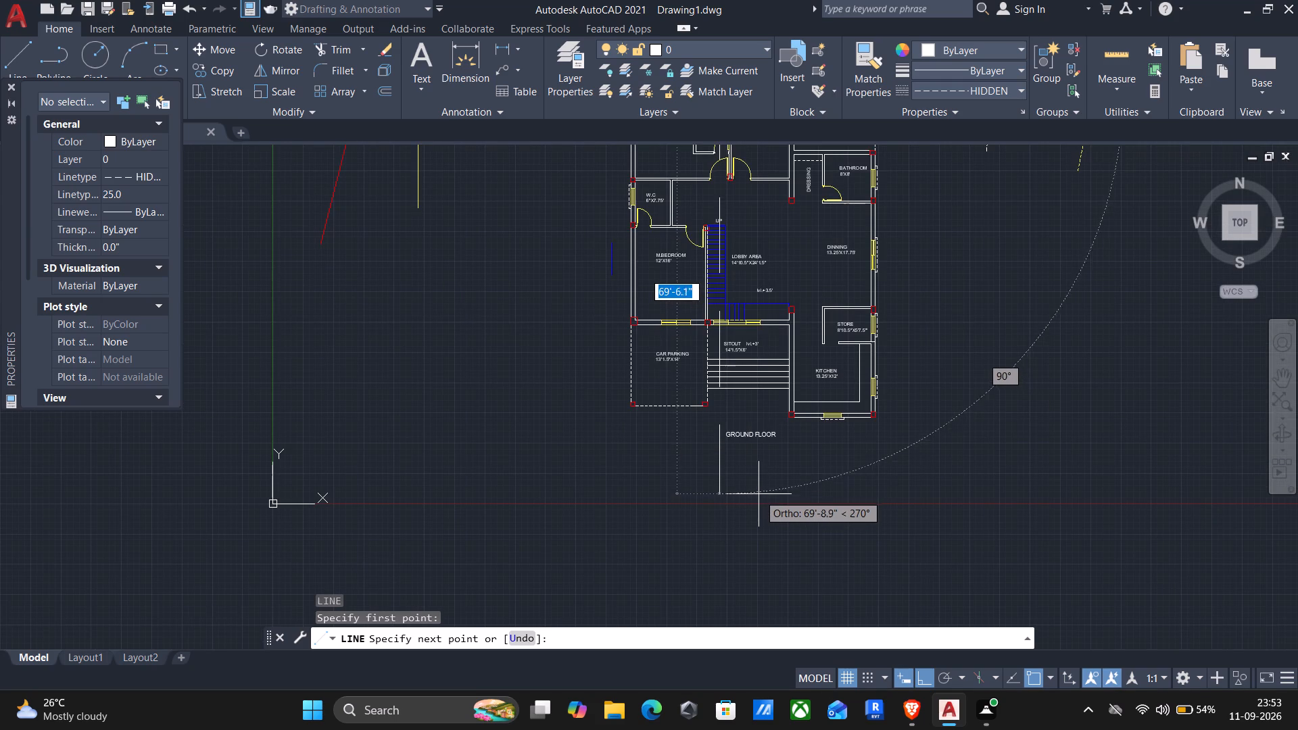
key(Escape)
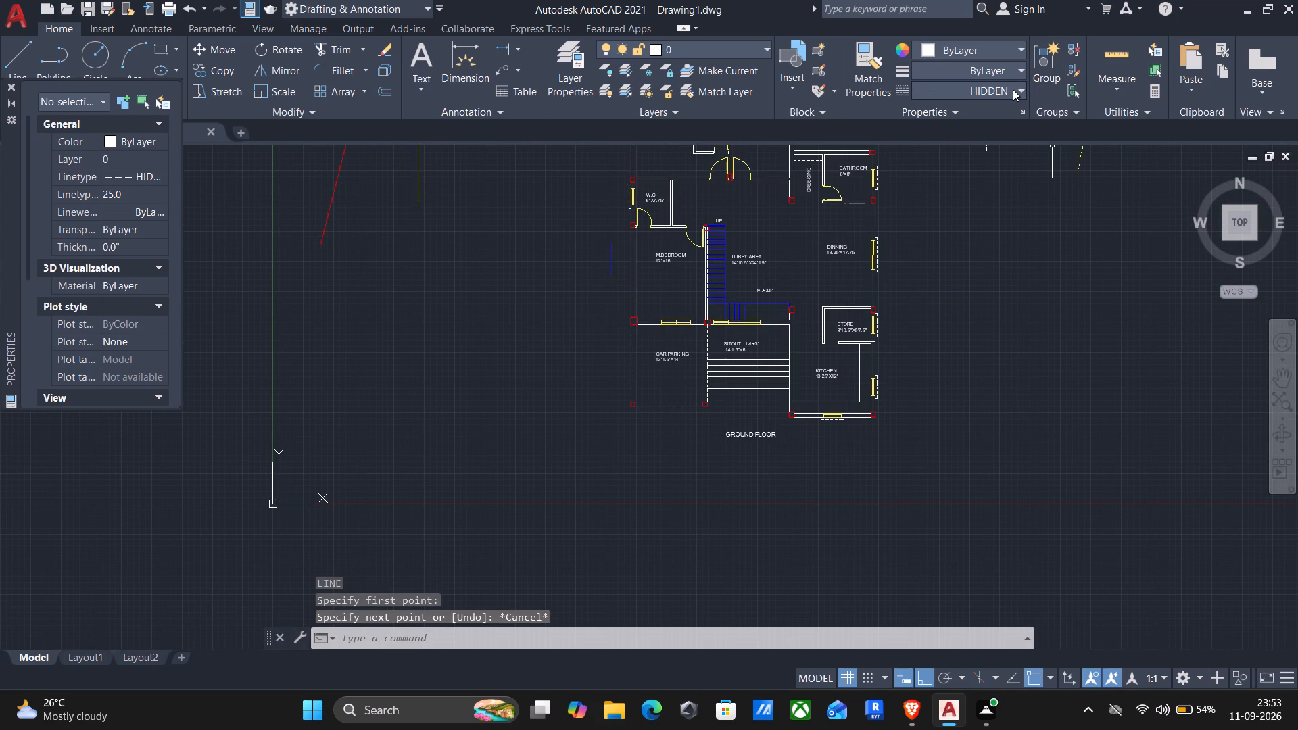
Draw a vertical section line with the ByLayer linetype from above the B.ROOM through the staircase to below the GROUND FLOOR title.
click(1012, 90)
click(984, 114)
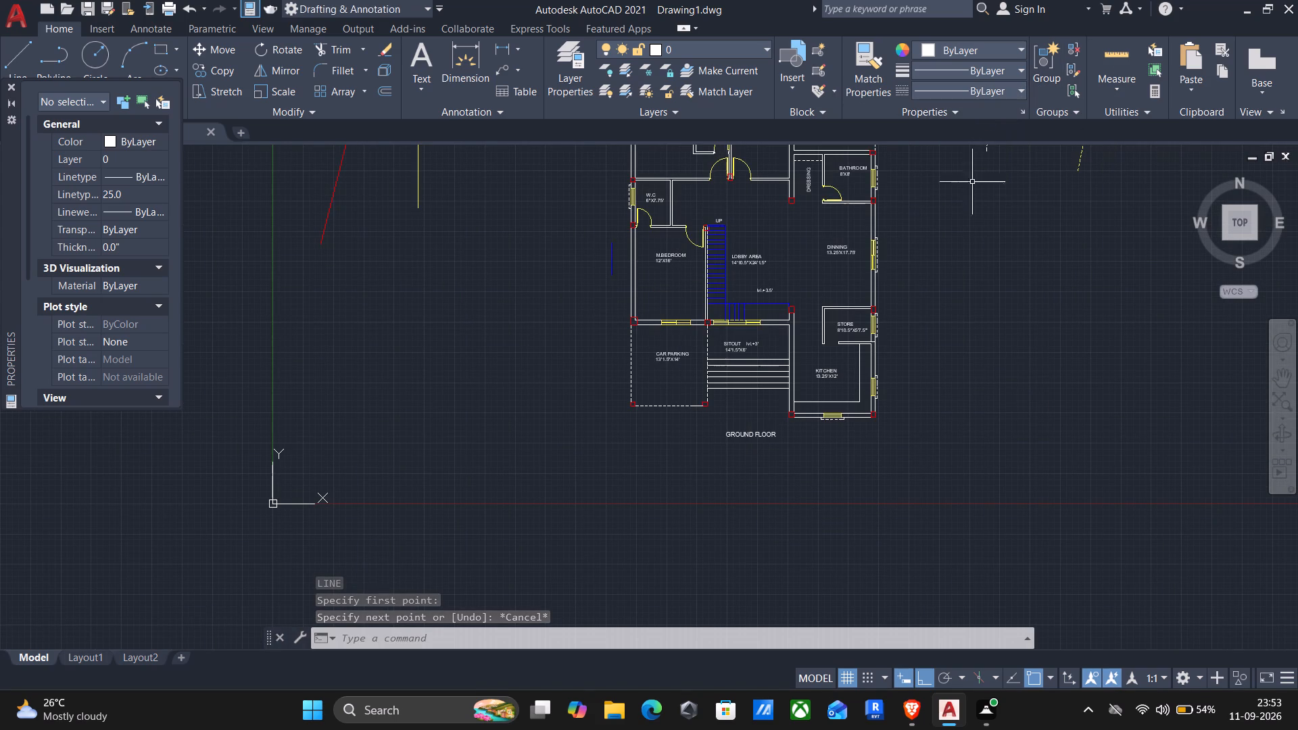
key(l)
key(Return)
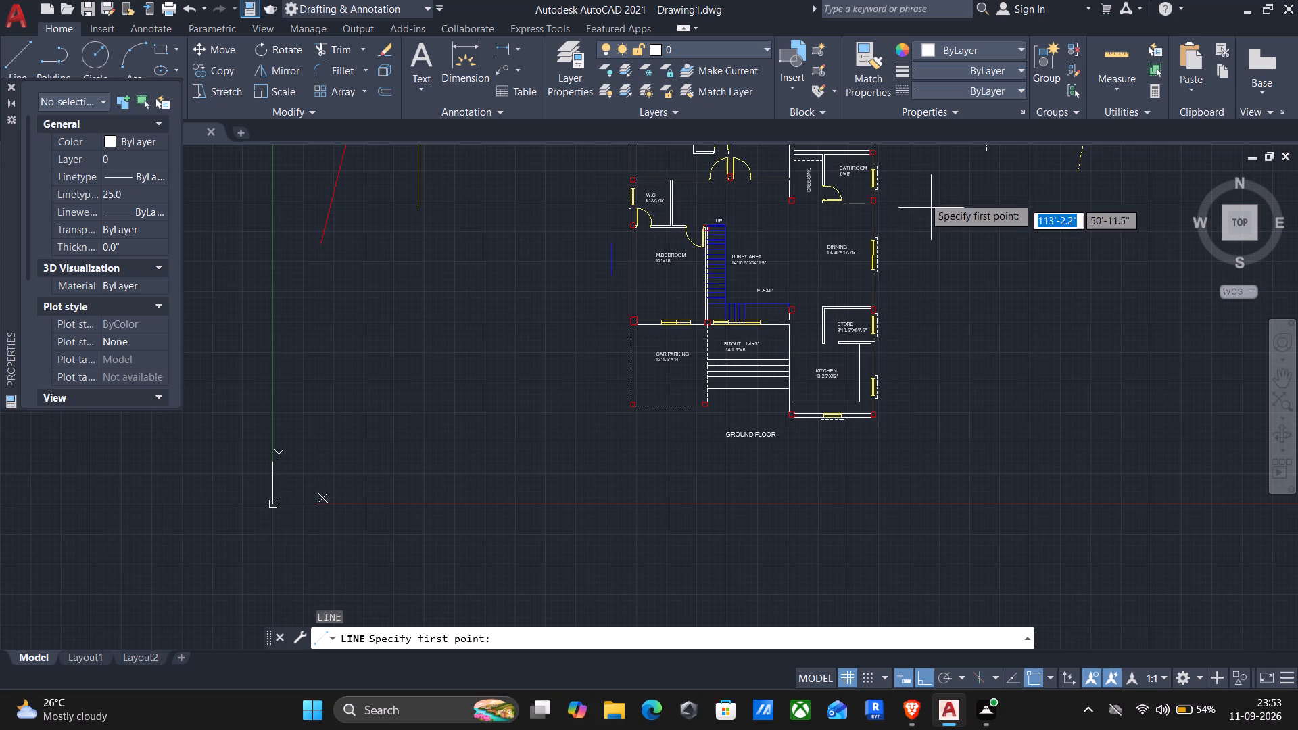
middle_drag(816, 226, 756, 382)
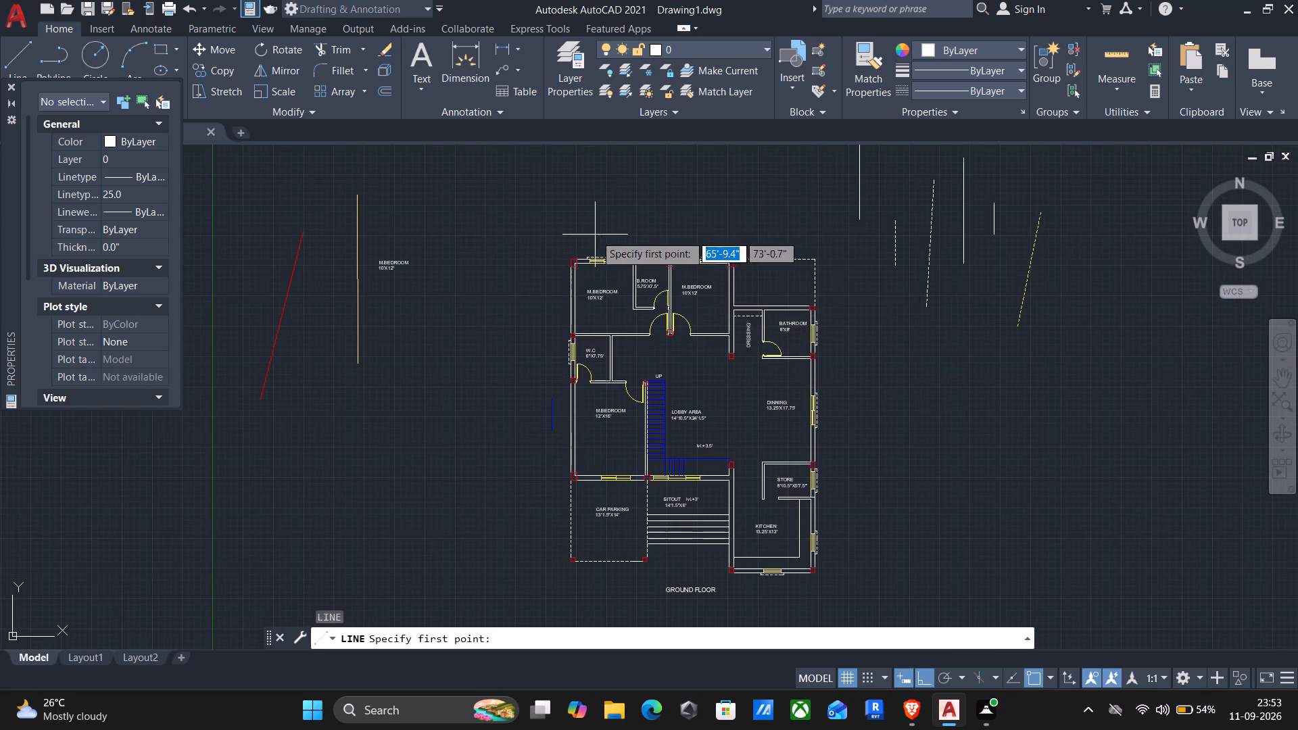
scroll(595, 235, up, 2)
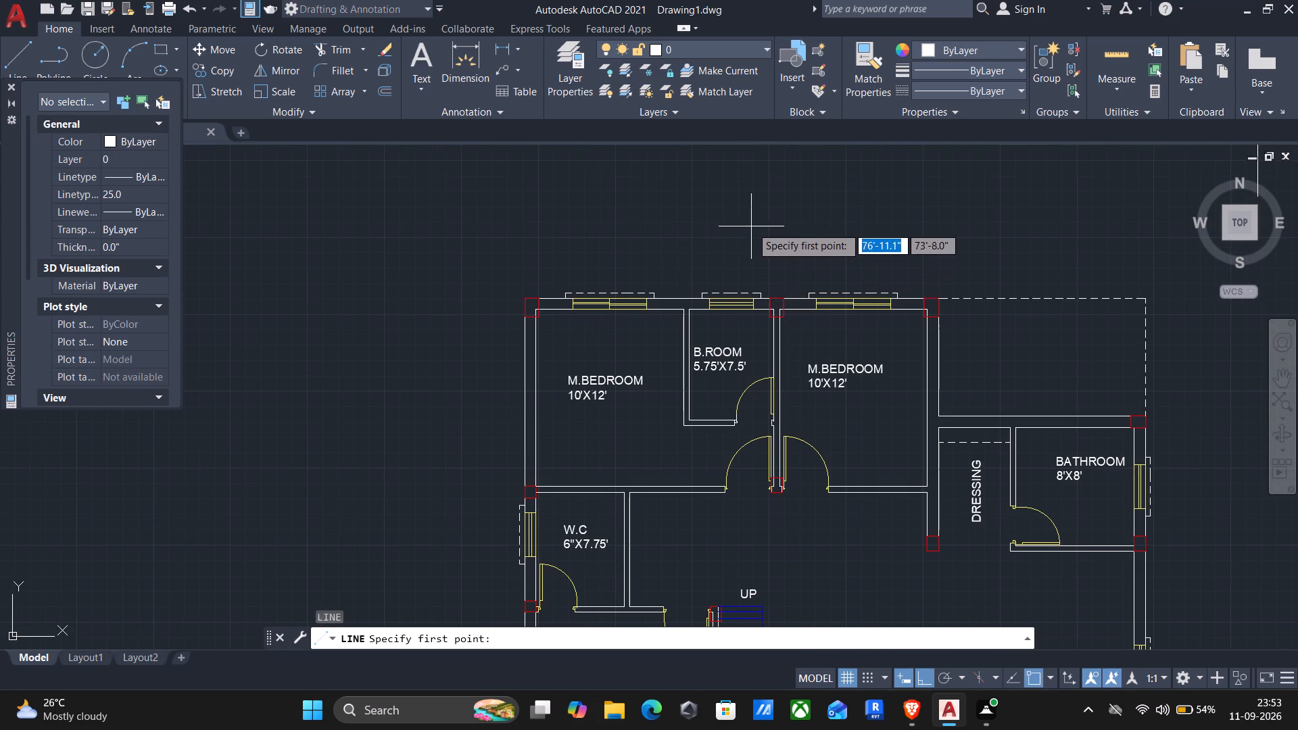
click(751, 226)
middle_drag(738, 454, 790, 173)
scroll(787, 314, down, 1)
middle_drag(804, 497, 808, 449)
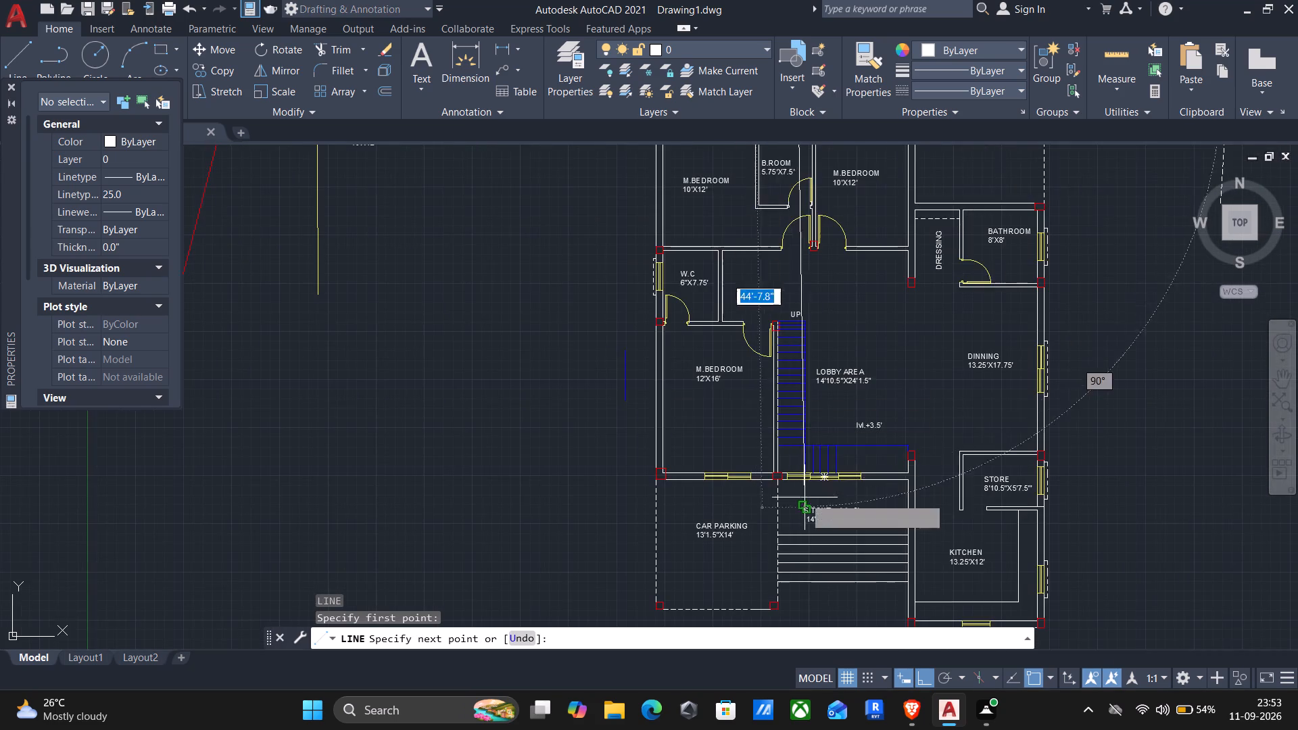
middle_drag(808, 449, 821, 235)
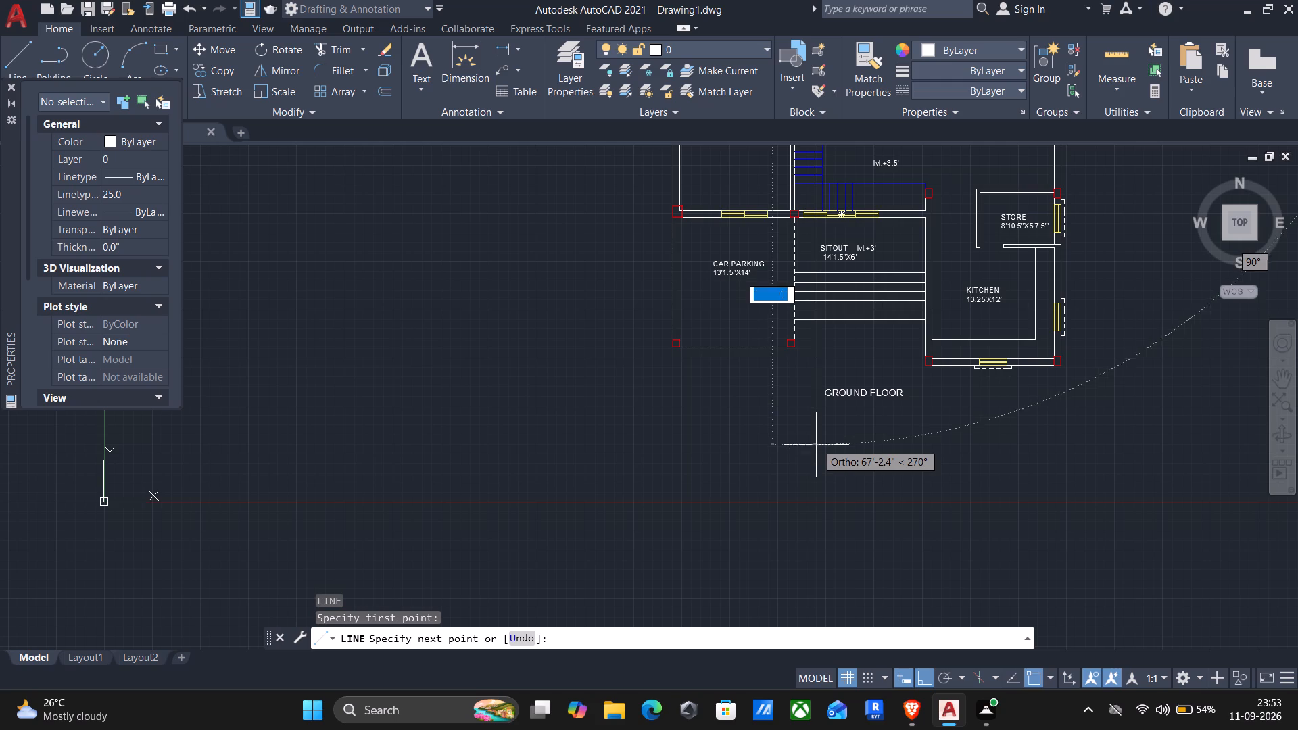
click(821, 474)
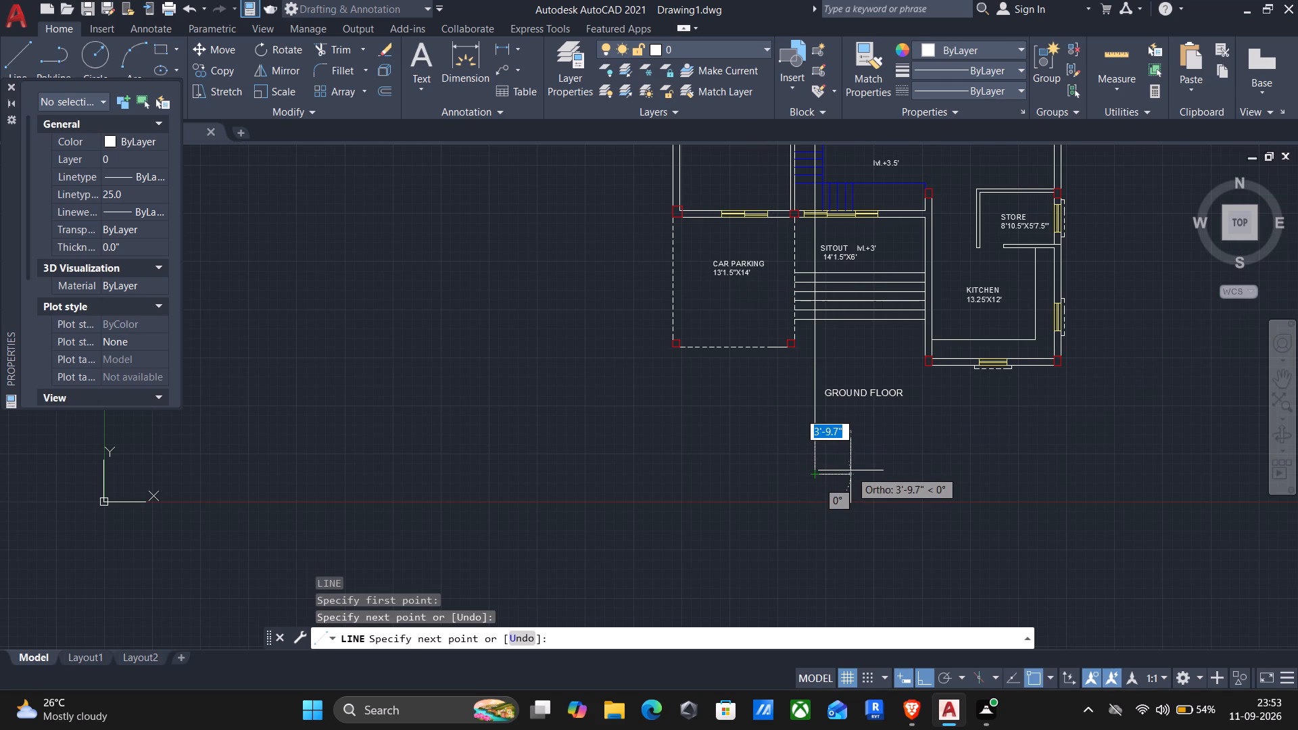
Draw a triangular arrowhead at the section line's lower end, closing it back to the line with a diagonal about 4'-8" long.
scroll(850, 470, up, 2)
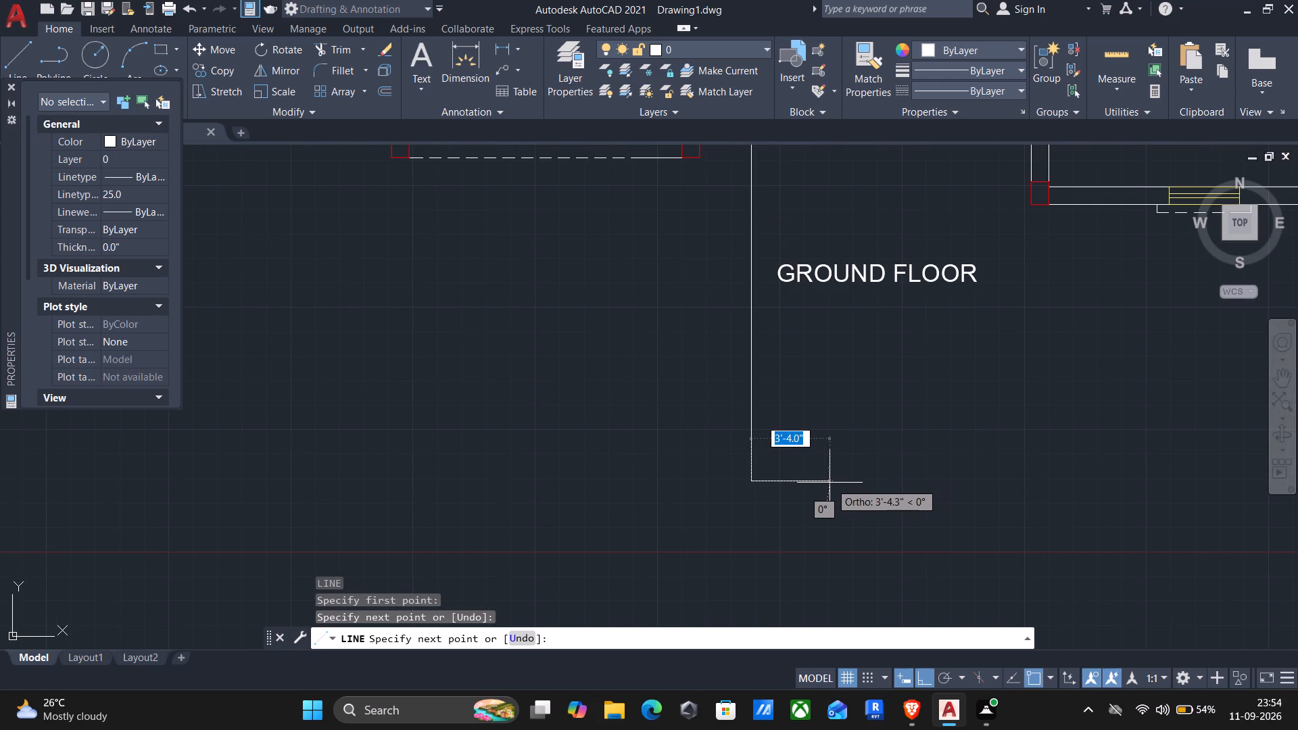
click(820, 483)
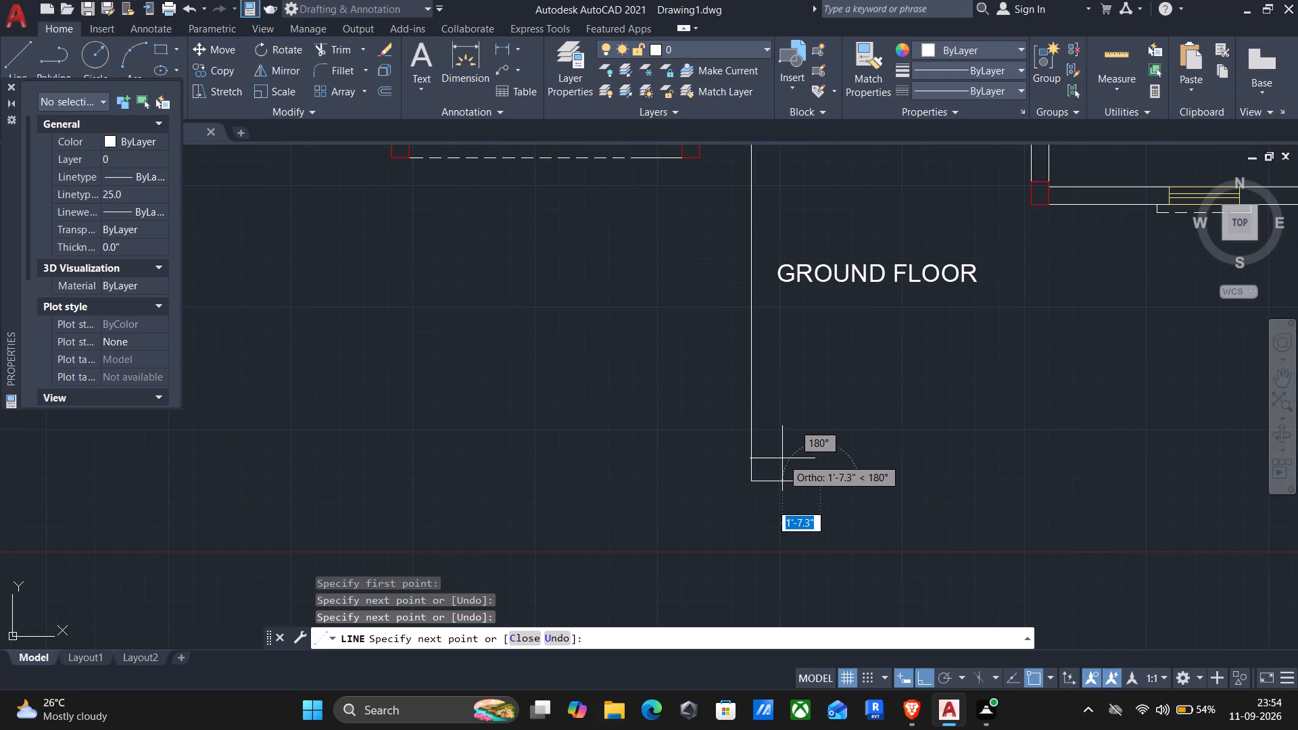
key(F8)
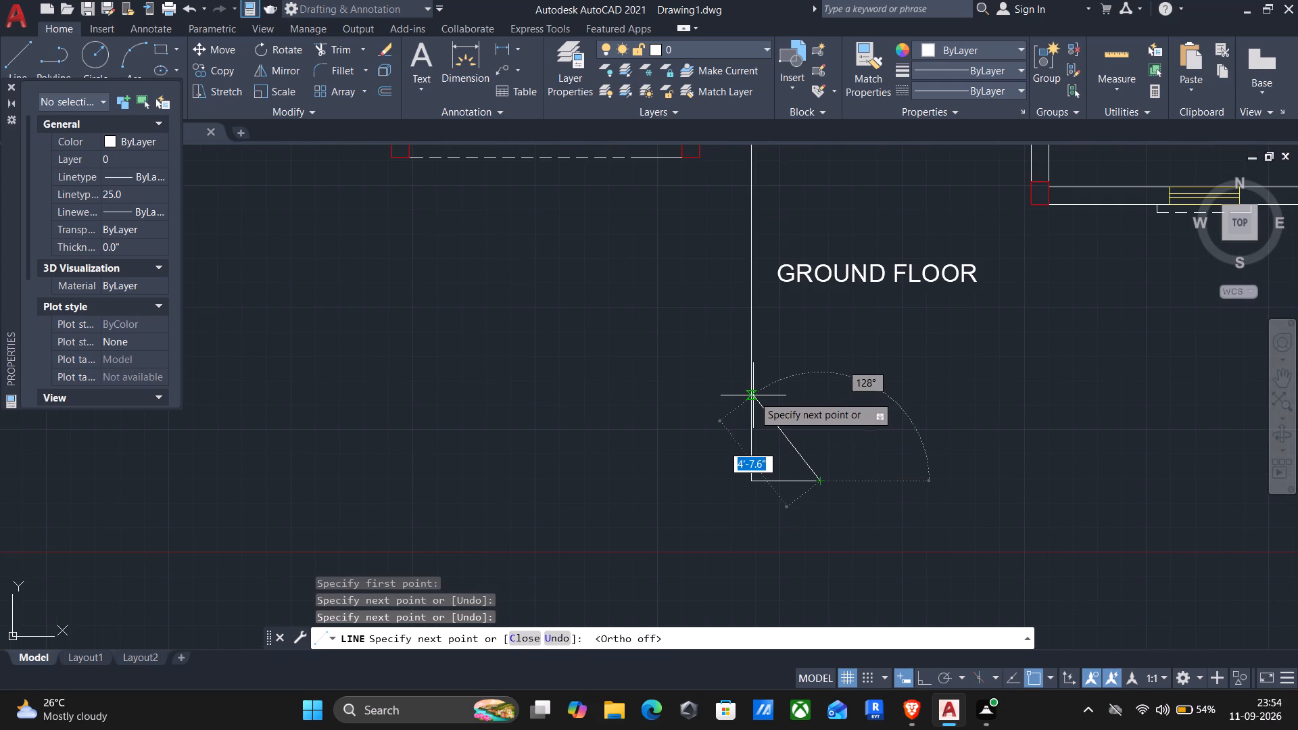
click(750, 395)
key(Escape)
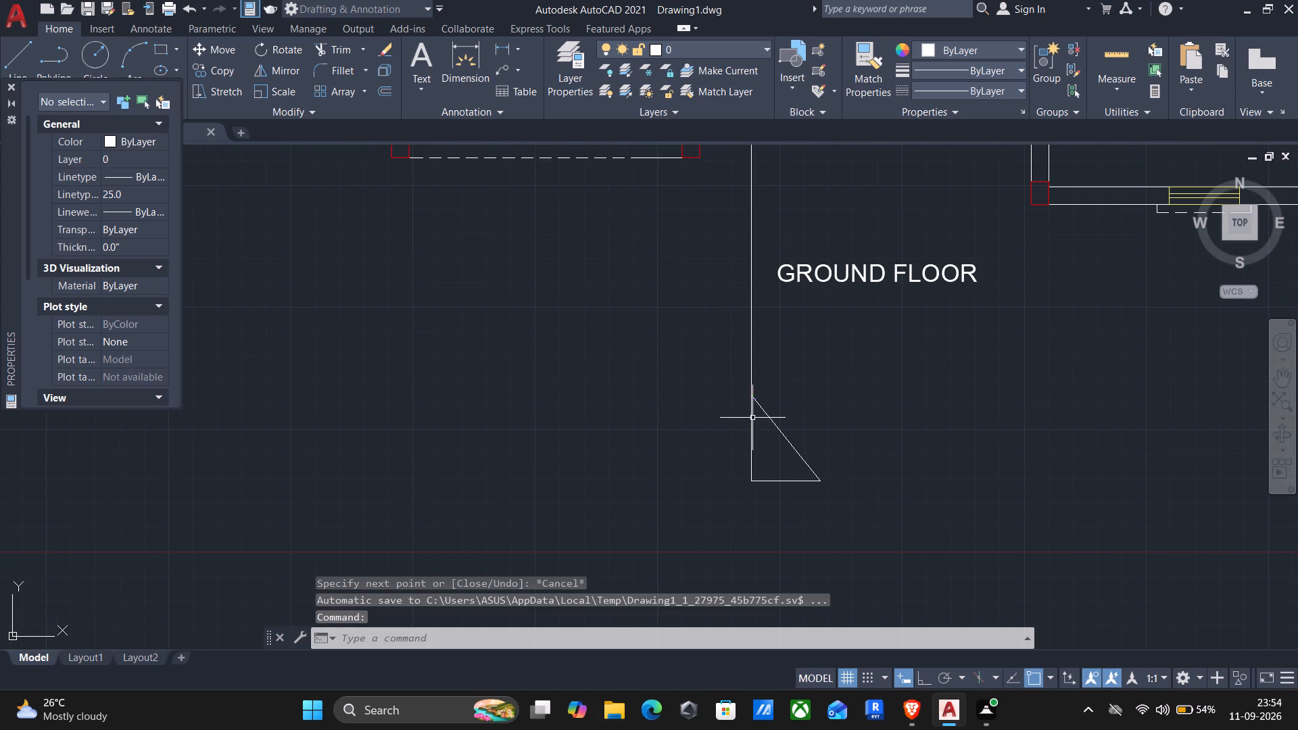
Draw a matching triangular arrowhead at the section line's upper end, about 3'-11" wide with a diagonal about 4'-11" long.
scroll(777, 397, down, 2)
middle_drag(794, 339, 812, 604)
scroll(812, 605, down, 2)
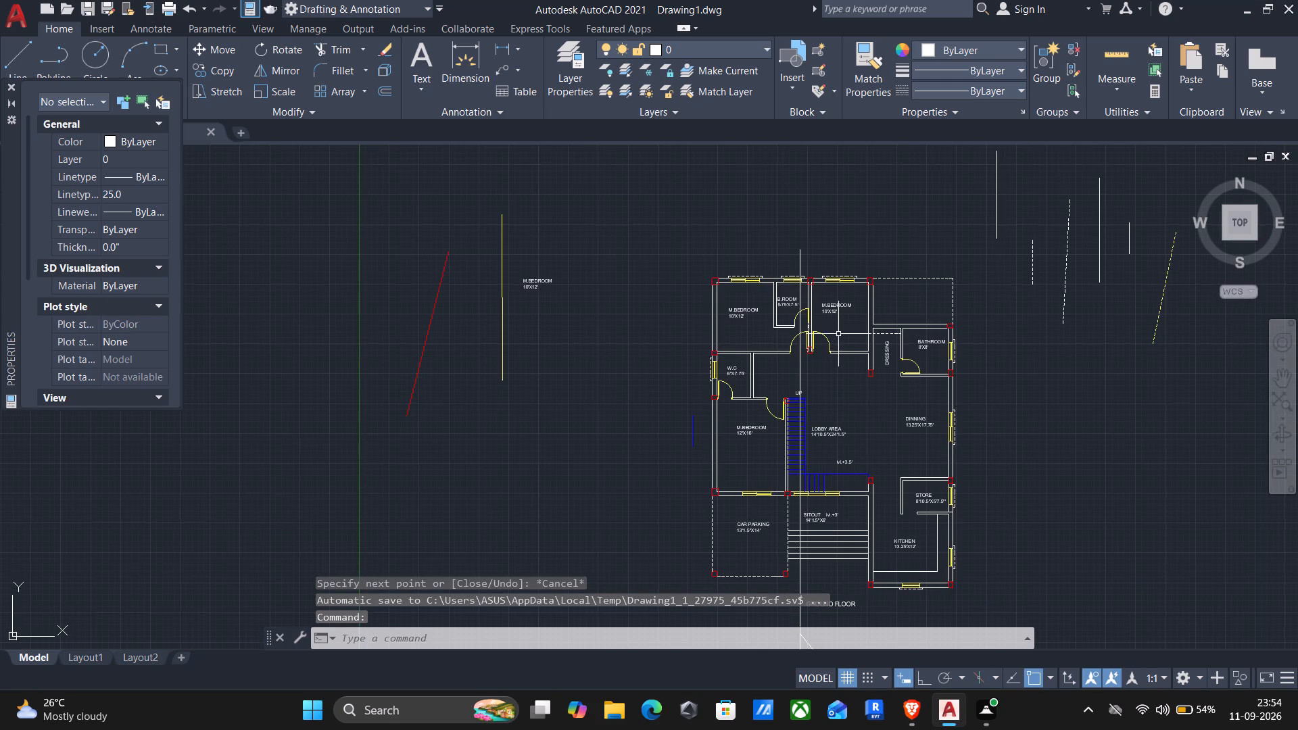
key(Return)
scroll(799, 253, up, 2)
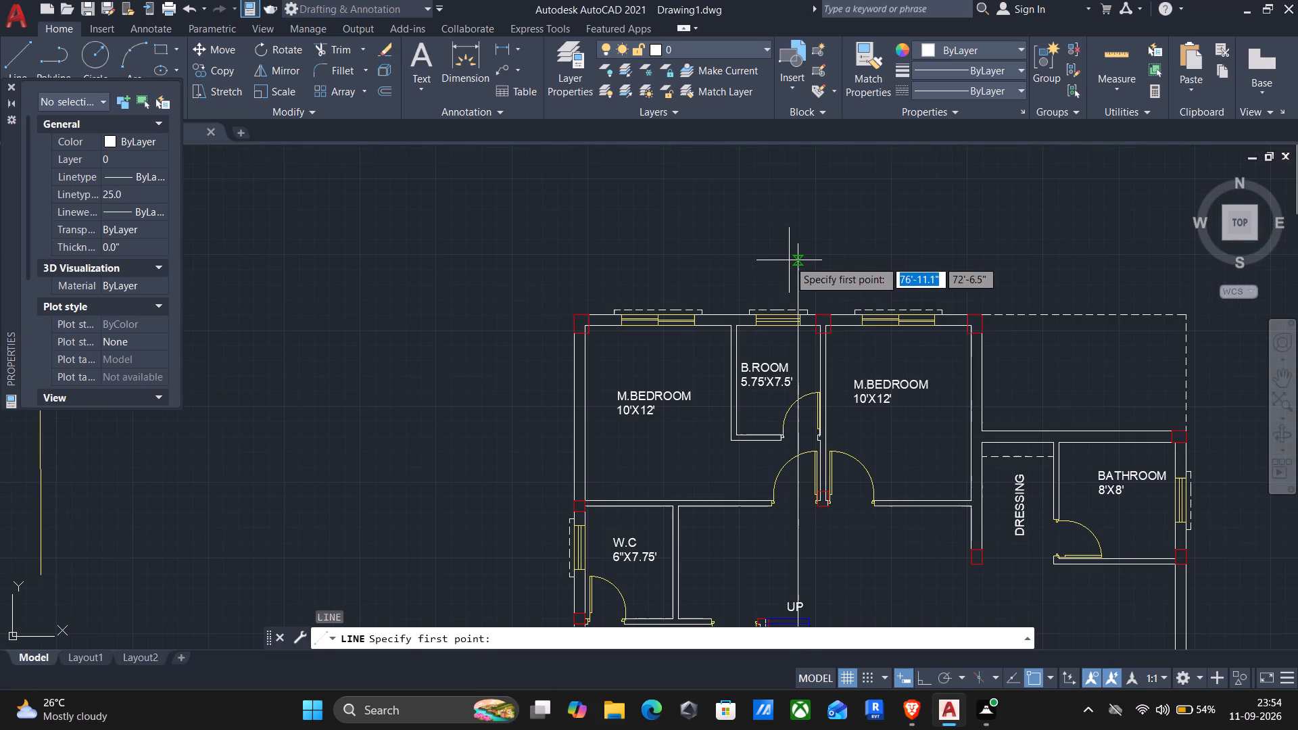
click(798, 239)
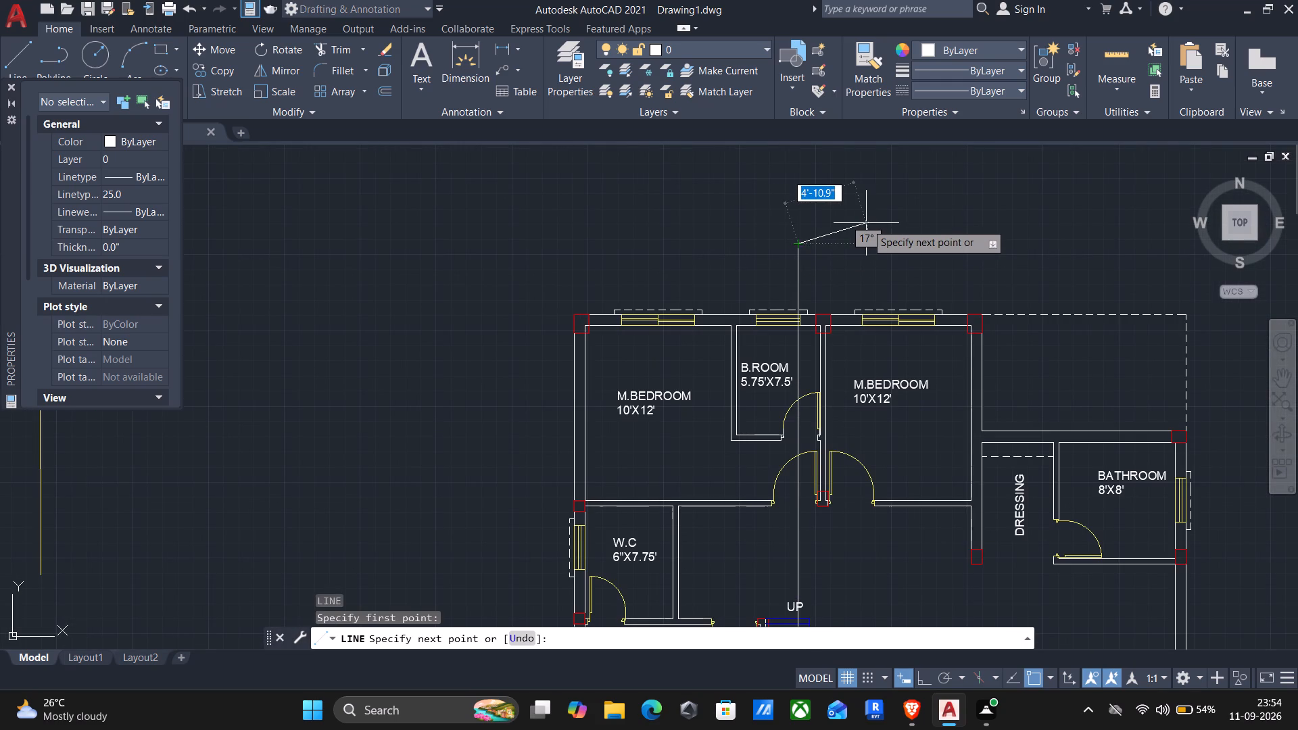
key(F8)
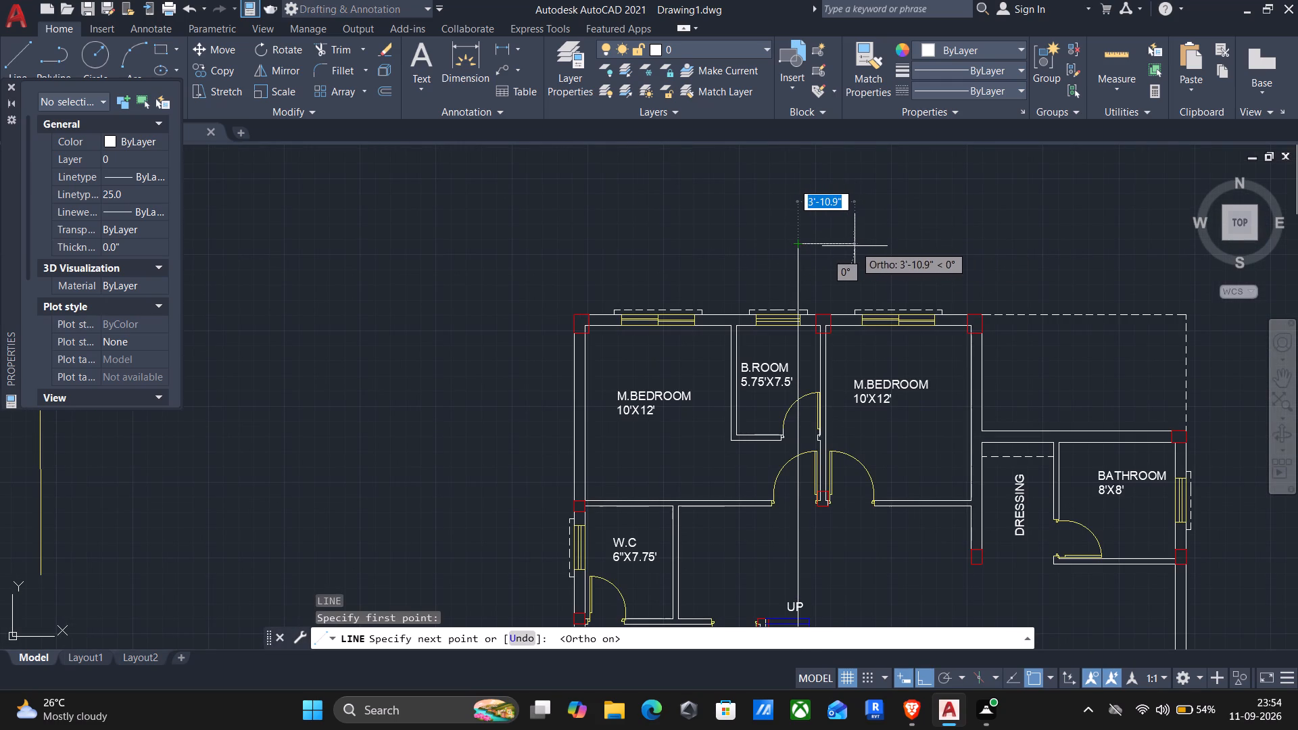
click(855, 246)
key(F8)
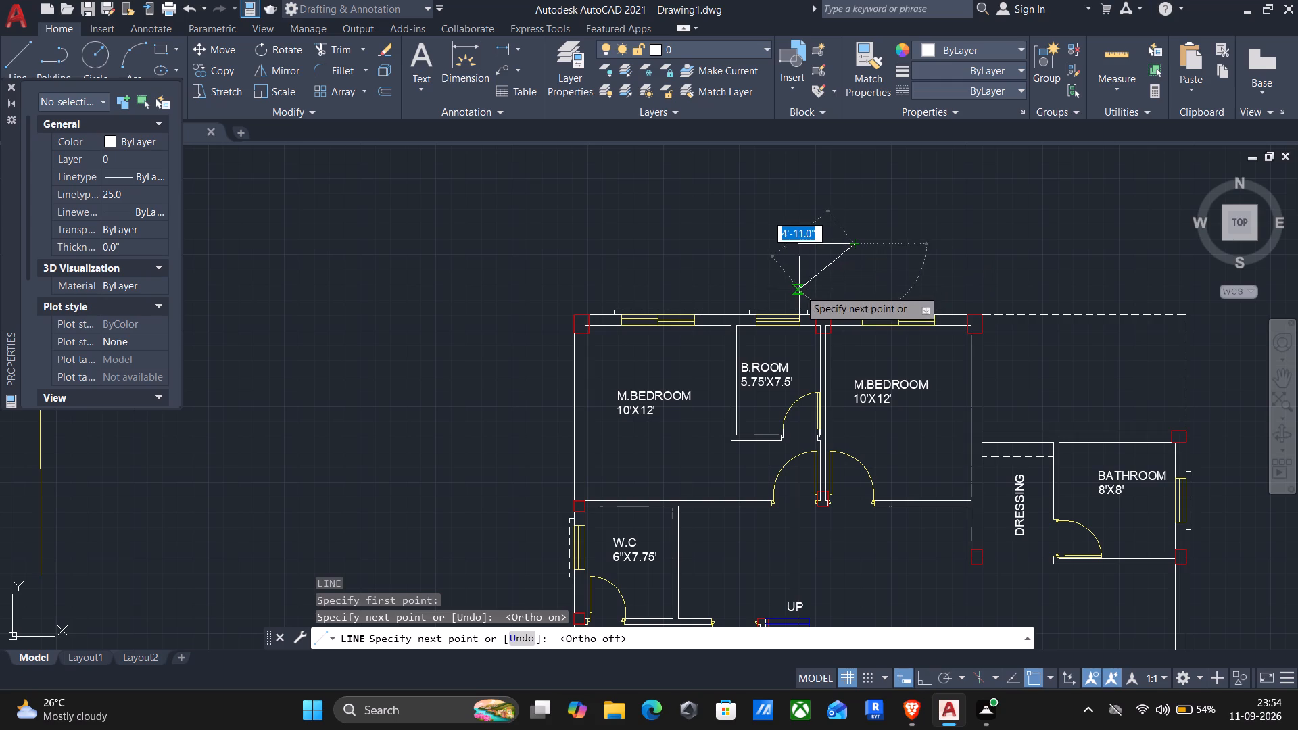
click(799, 289)
key(Escape)
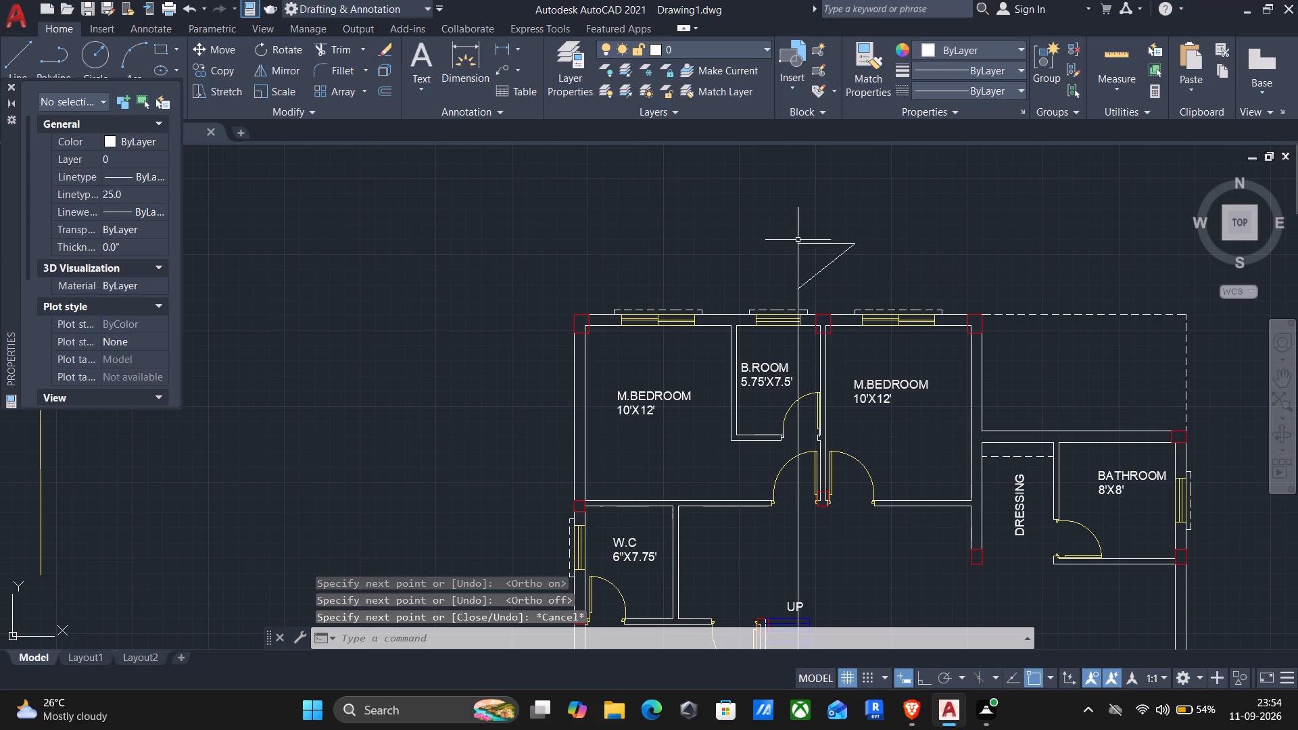
Add a multiline text reading "A" in the empty area outside the plan, beside the M.BEDROOM next to the B.ROOM.
middle_drag(789, 241, 837, 168)
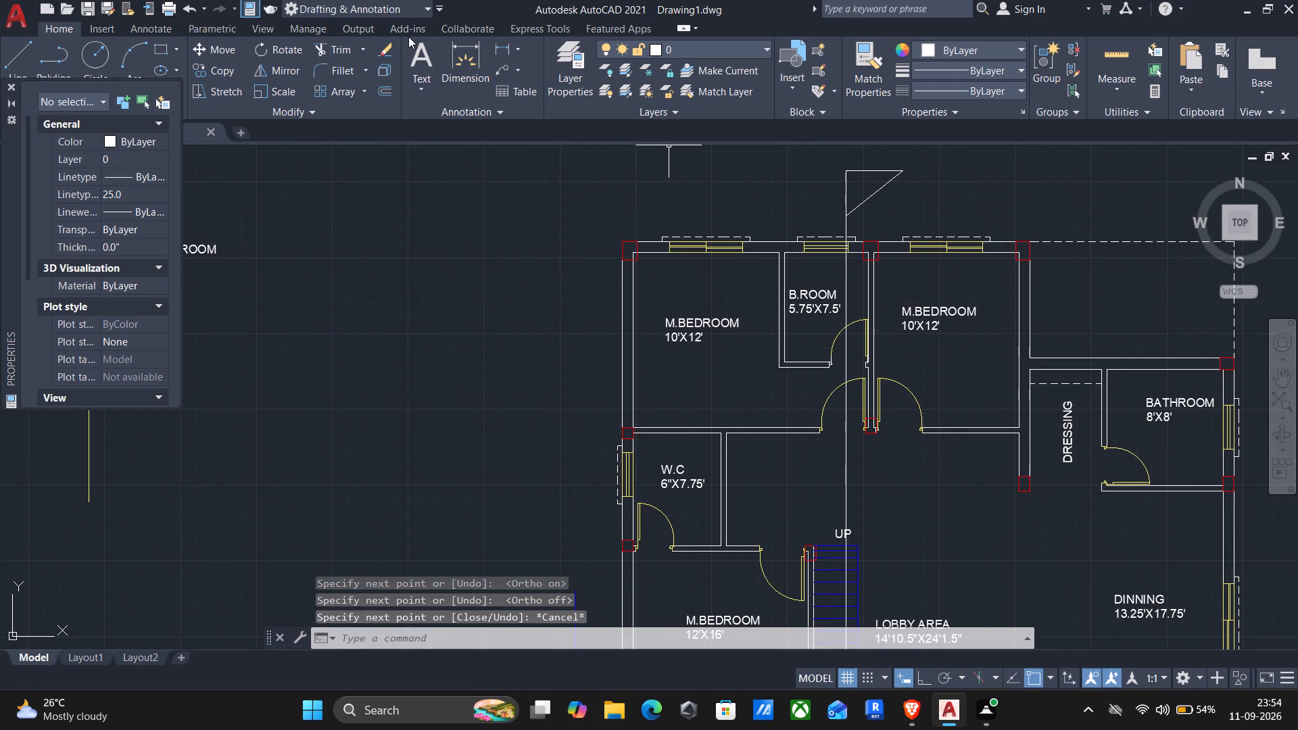
click(416, 49)
click(422, 265)
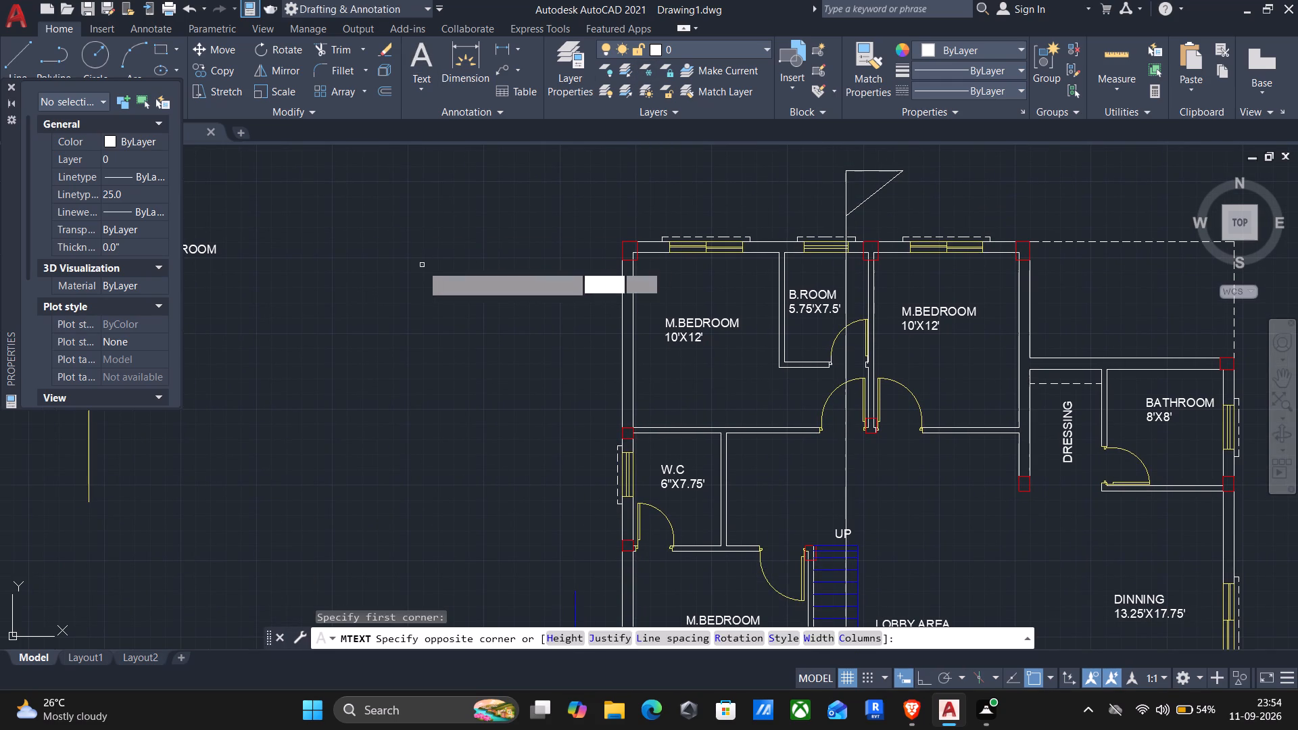
click(442, 273)
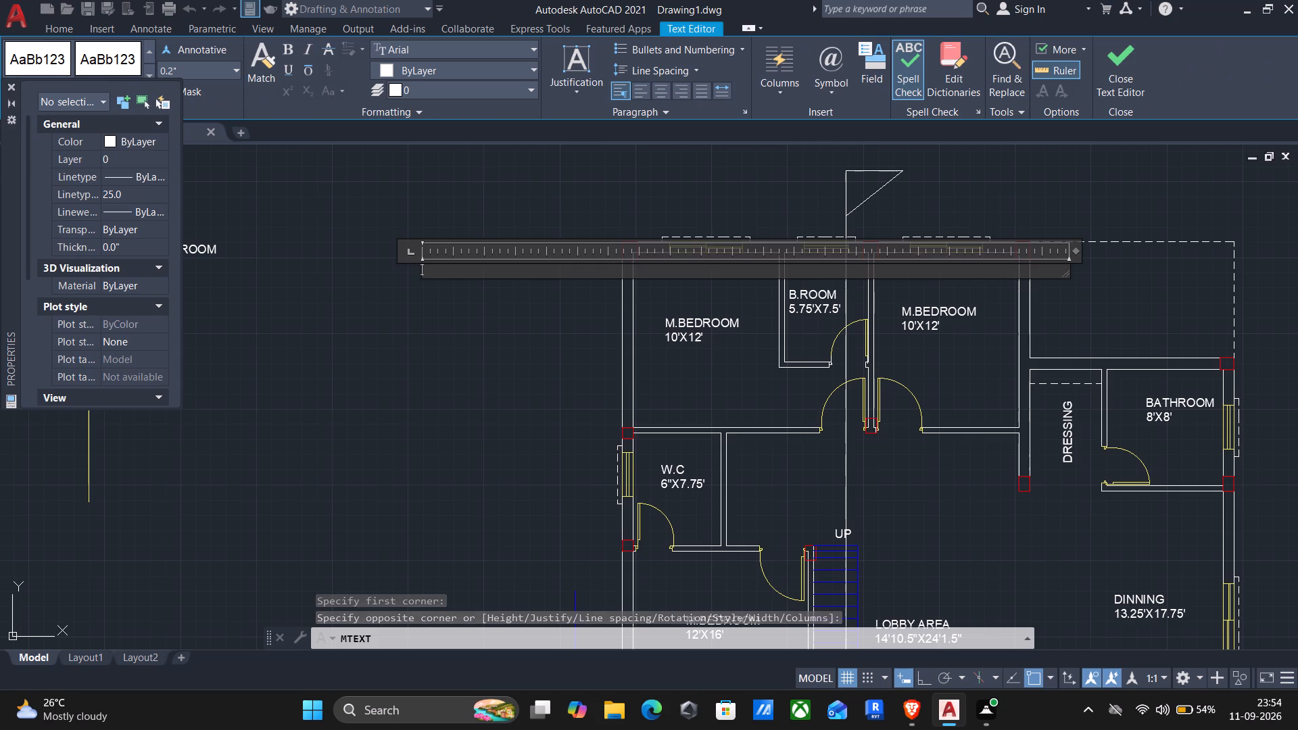
key(a)
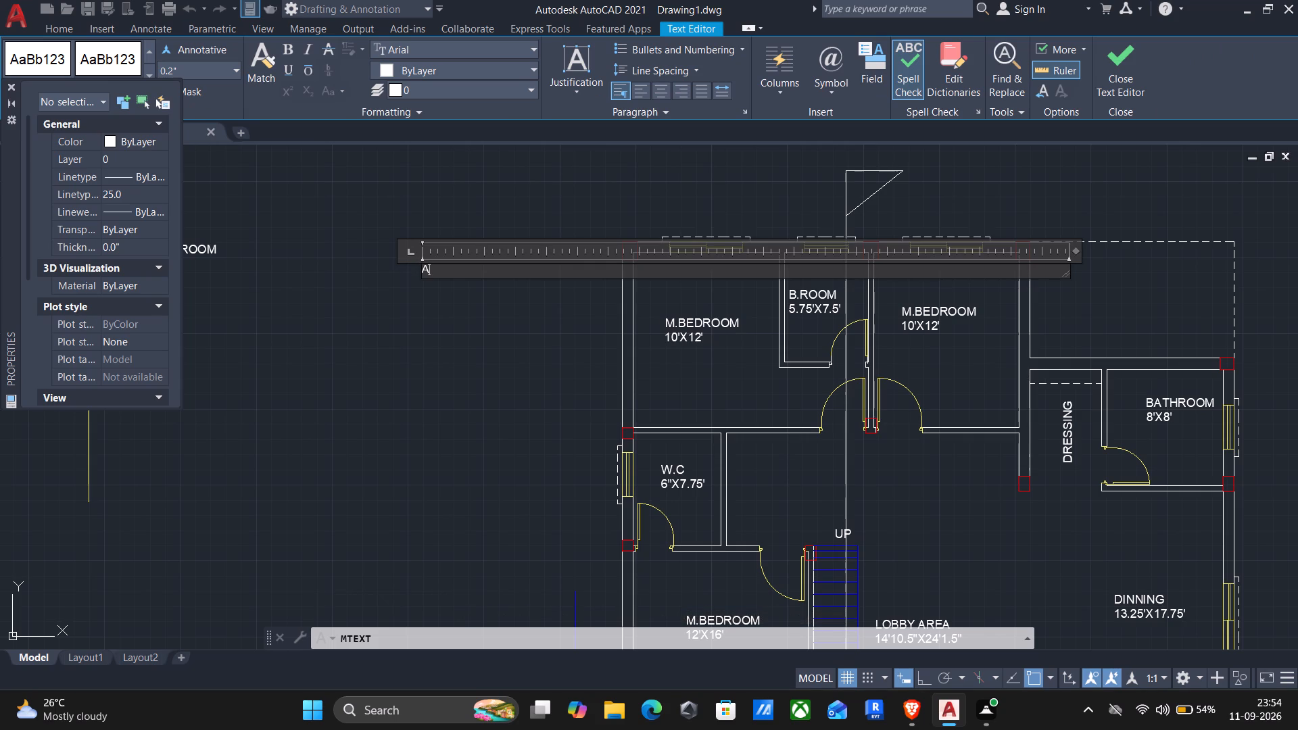
click(446, 370)
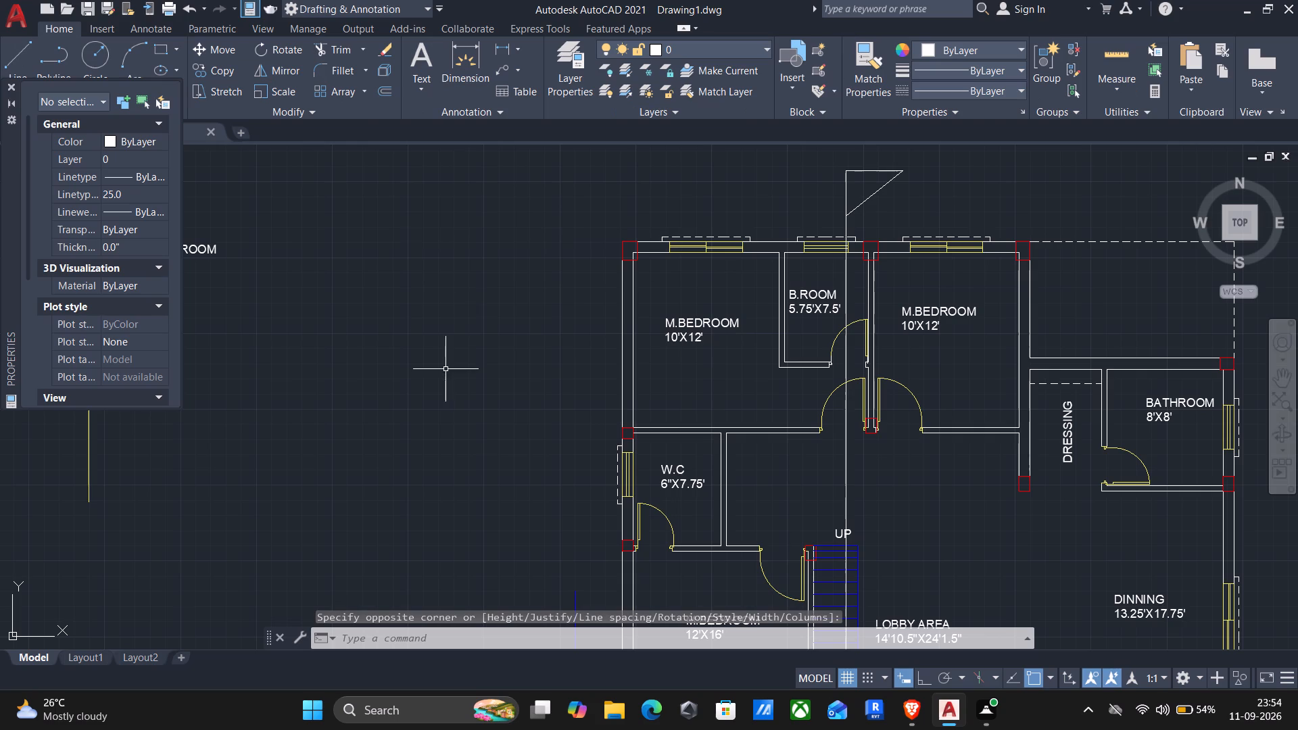
Set the text height of the "A" outside the plan to 7".
click(370, 226)
click(482, 316)
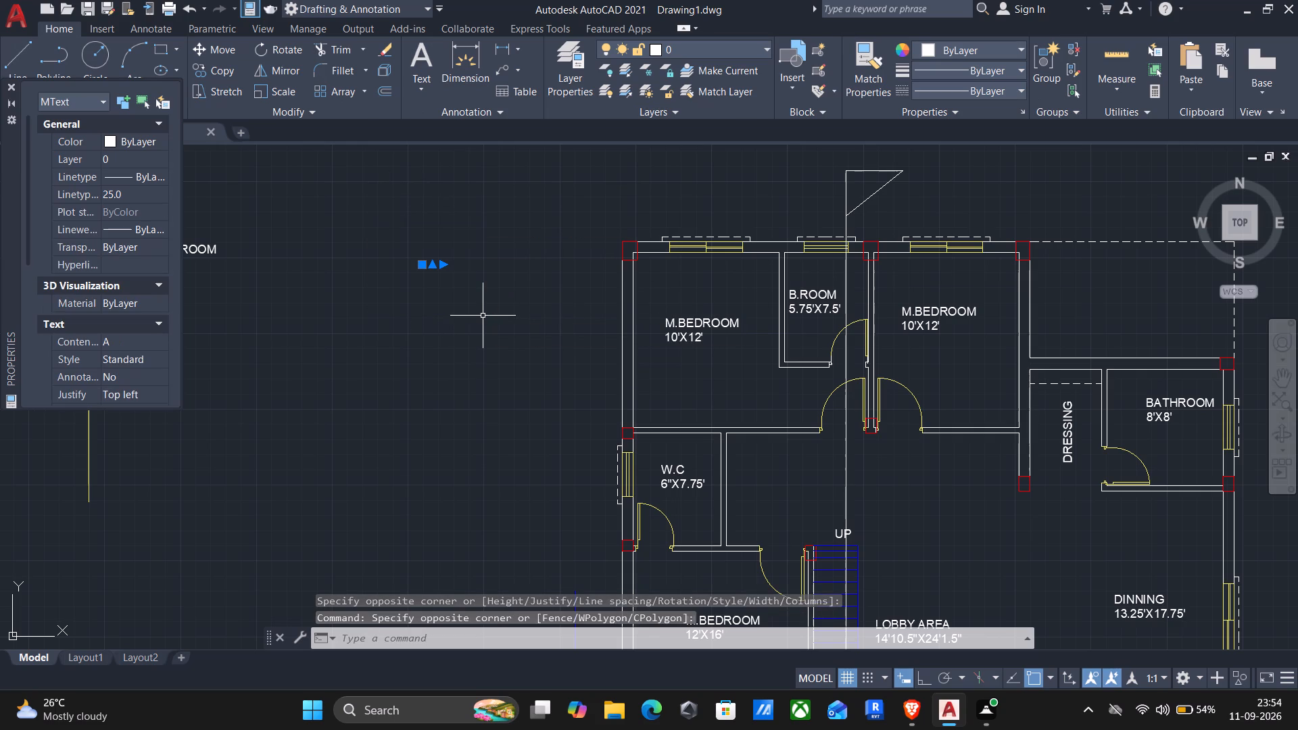
scroll(119, 349, down, 2)
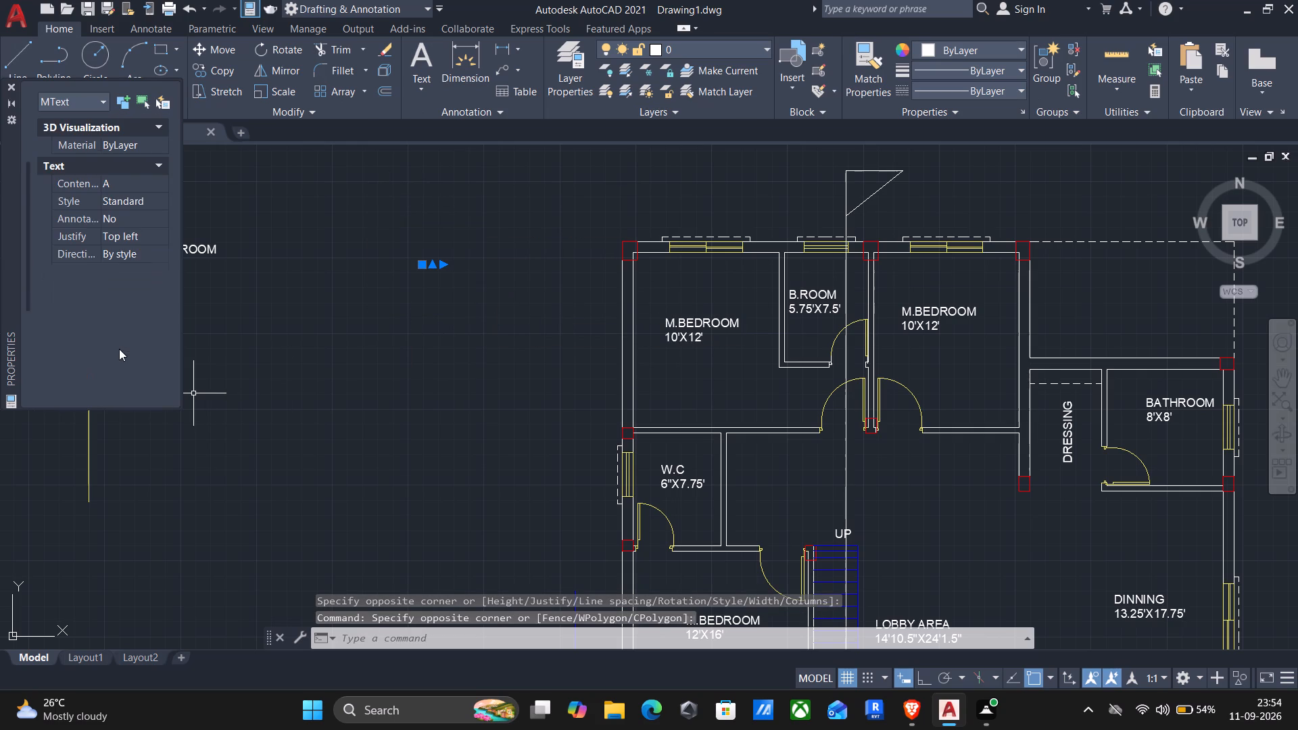
scroll(149, 258, up, 1)
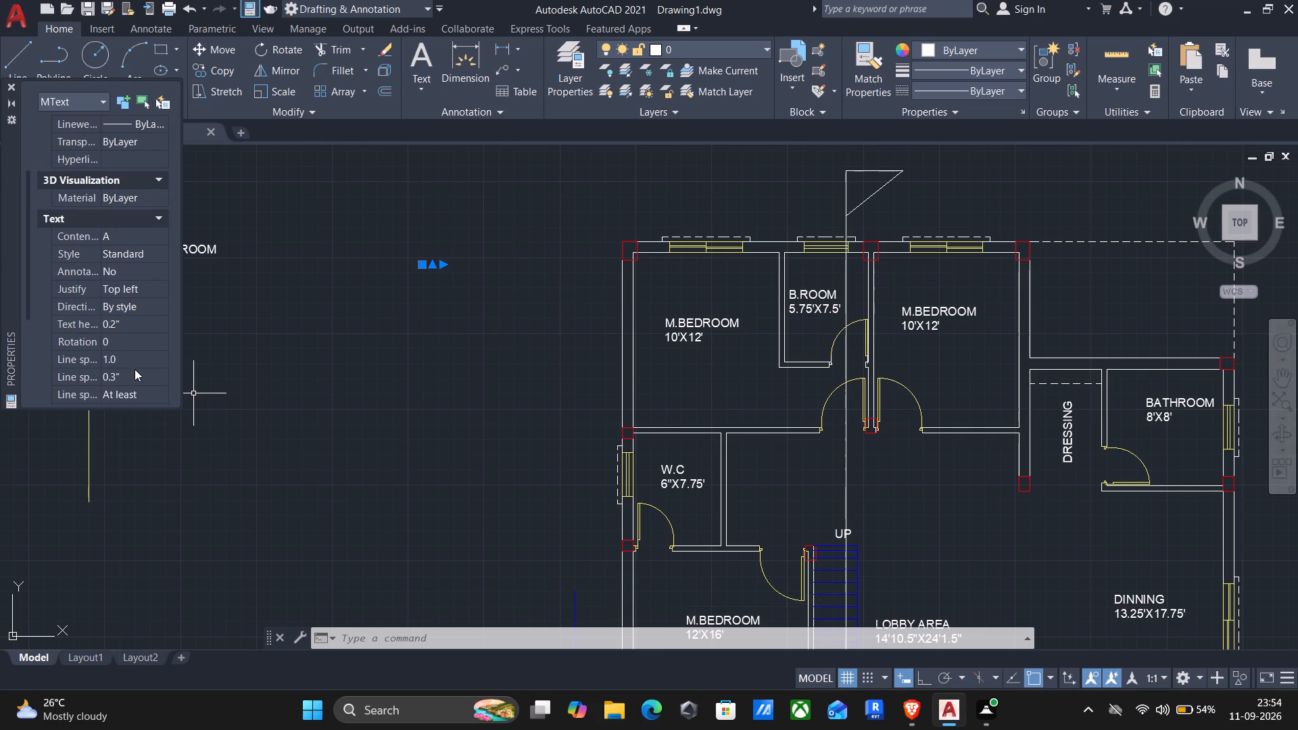
click(125, 317)
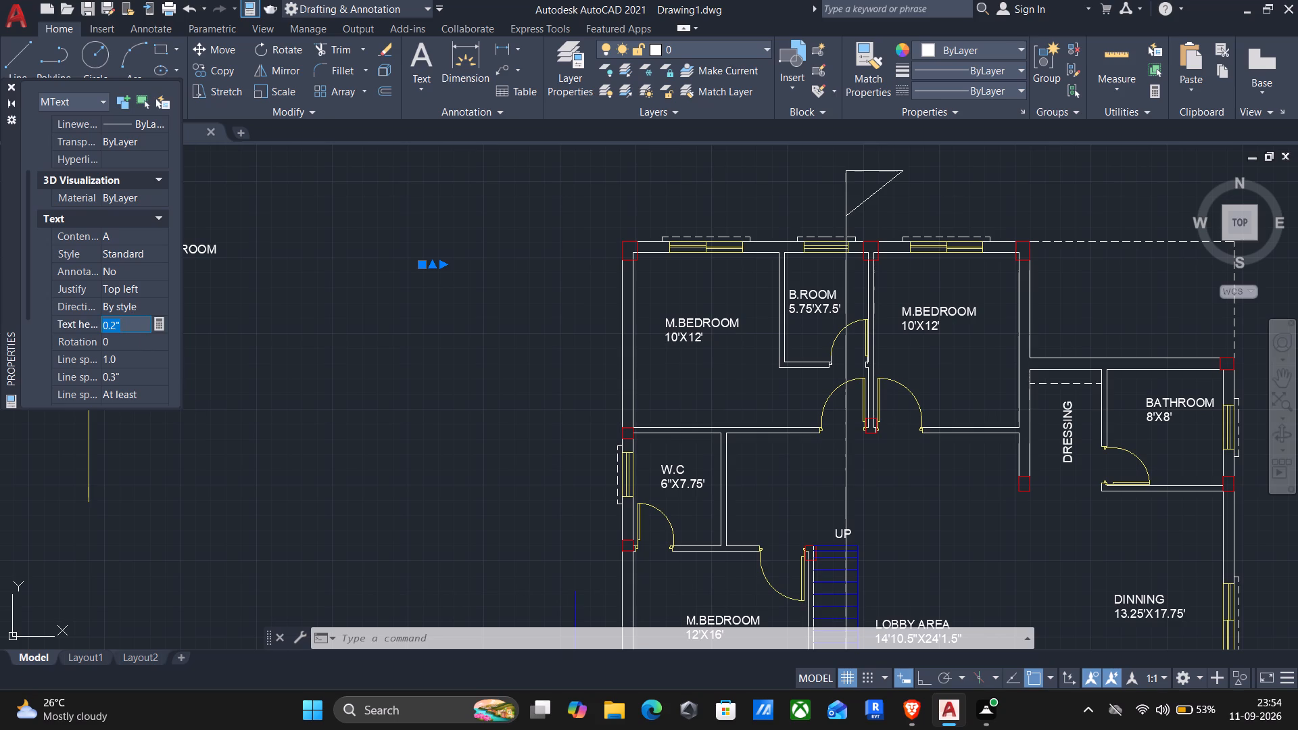
text(7")
key(Return)
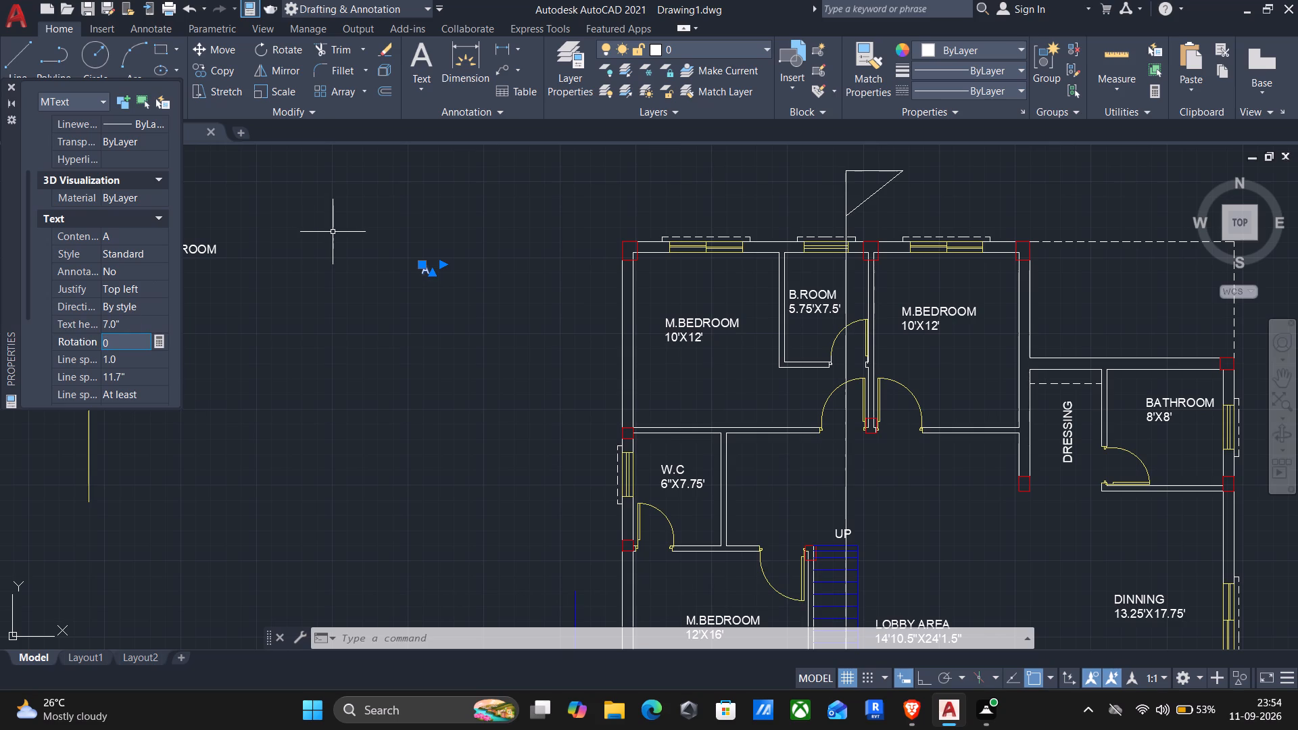
key(Escape)
Copy the "A" text to a spot about 8' below the original, outside the plan.
click(333, 234)
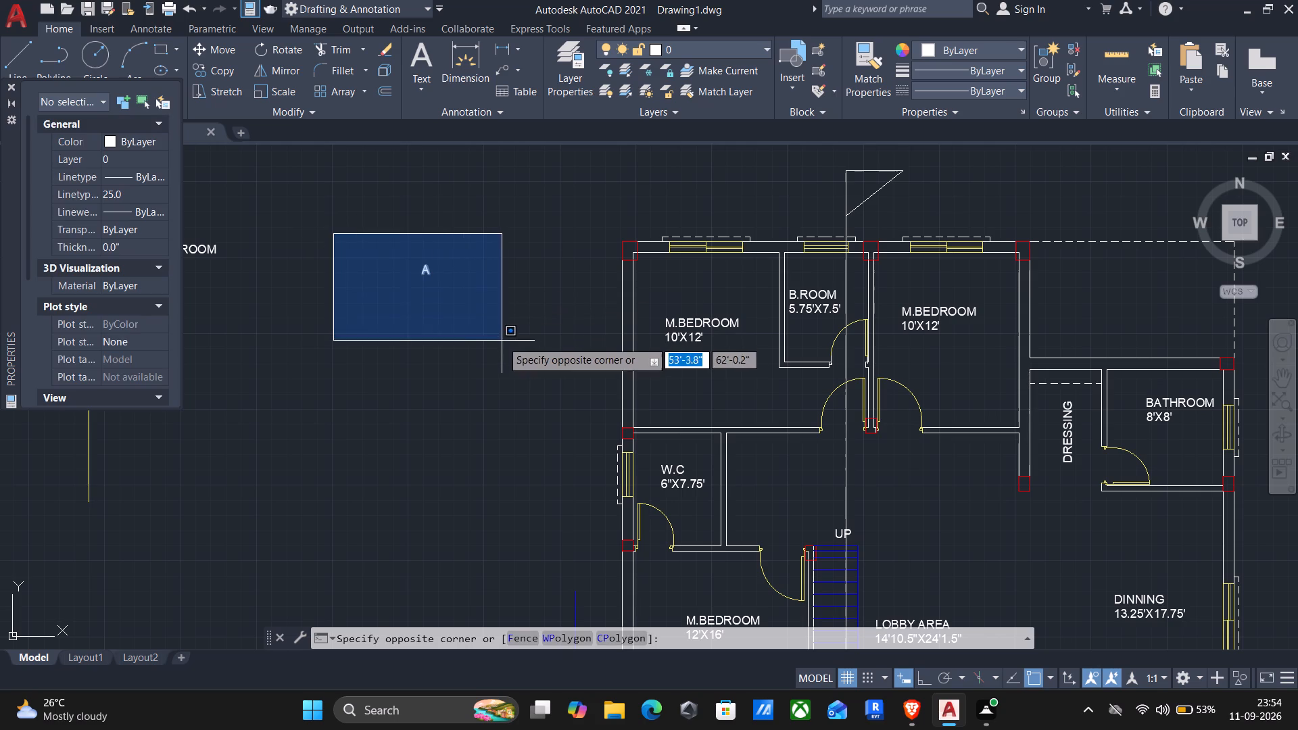
click(502, 341)
key(c)
key(p)
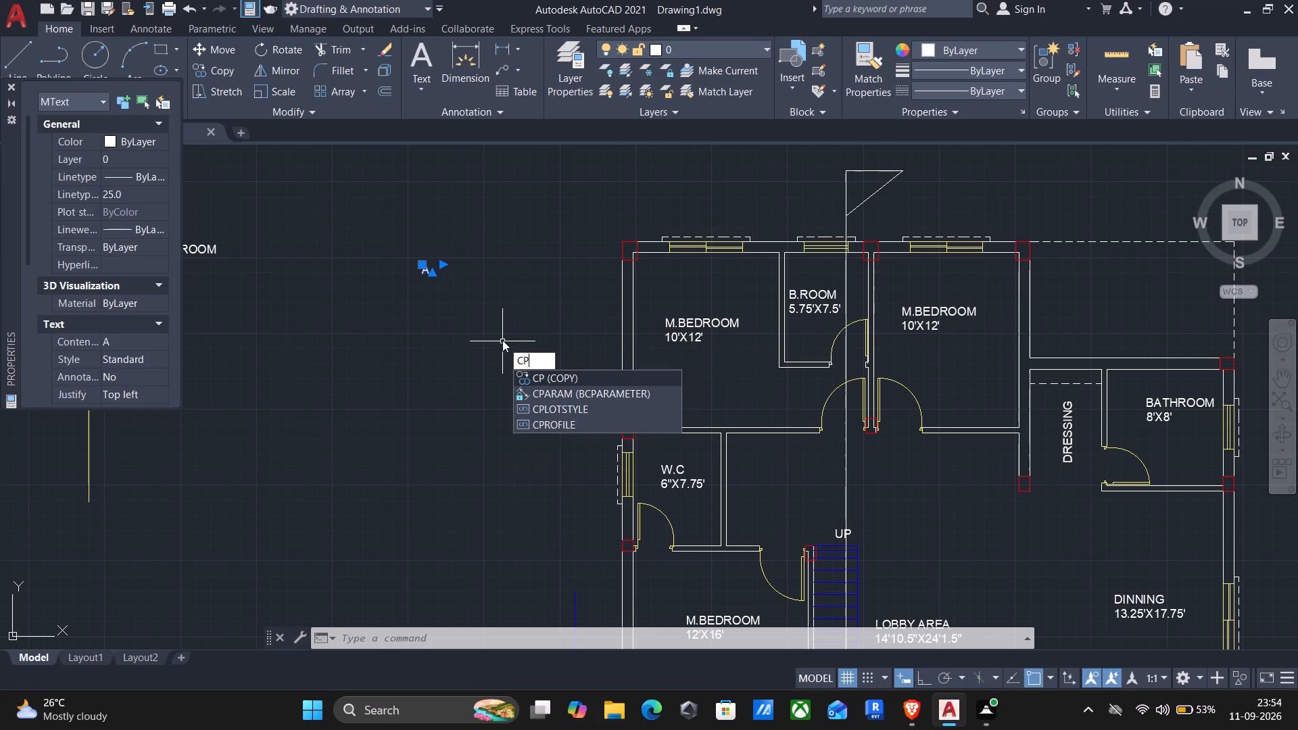
key(Return)
drag(401, 262, 401, 272)
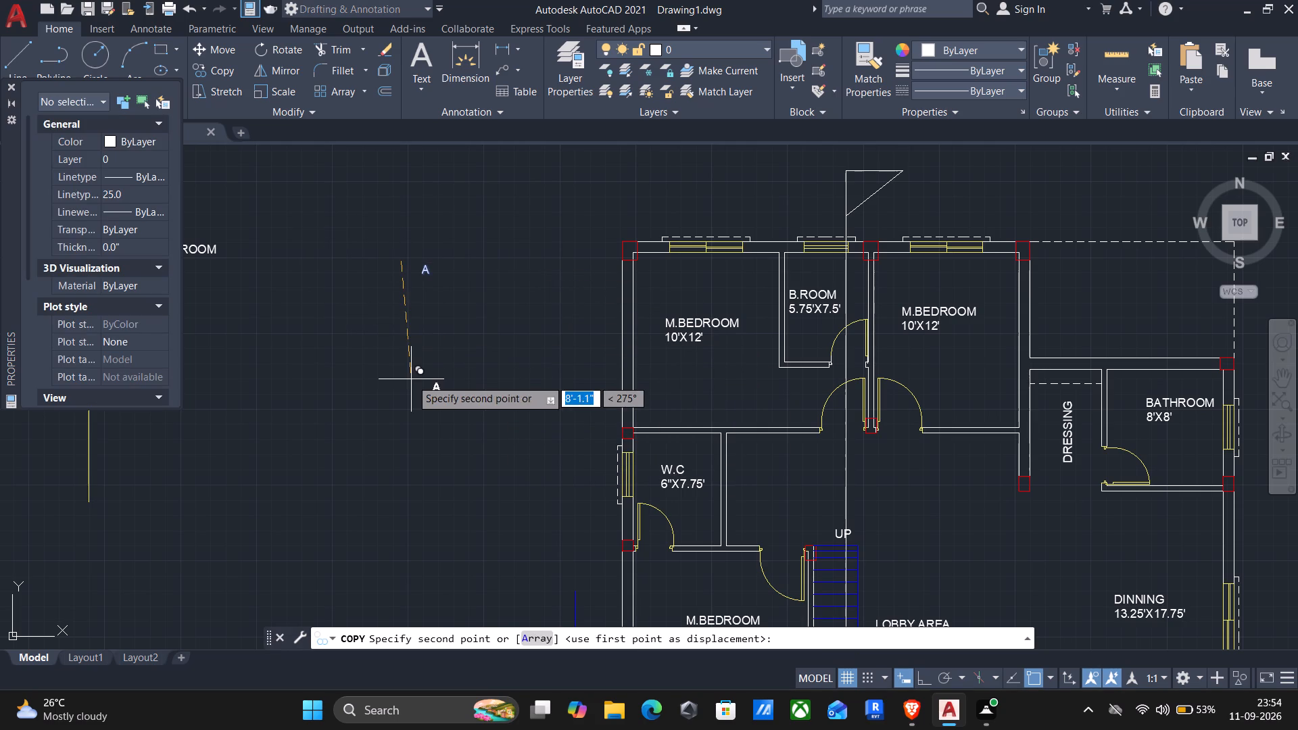
click(411, 382)
key(Escape)
Edit the copied text below the original to read A' and save the change.
click(407, 365)
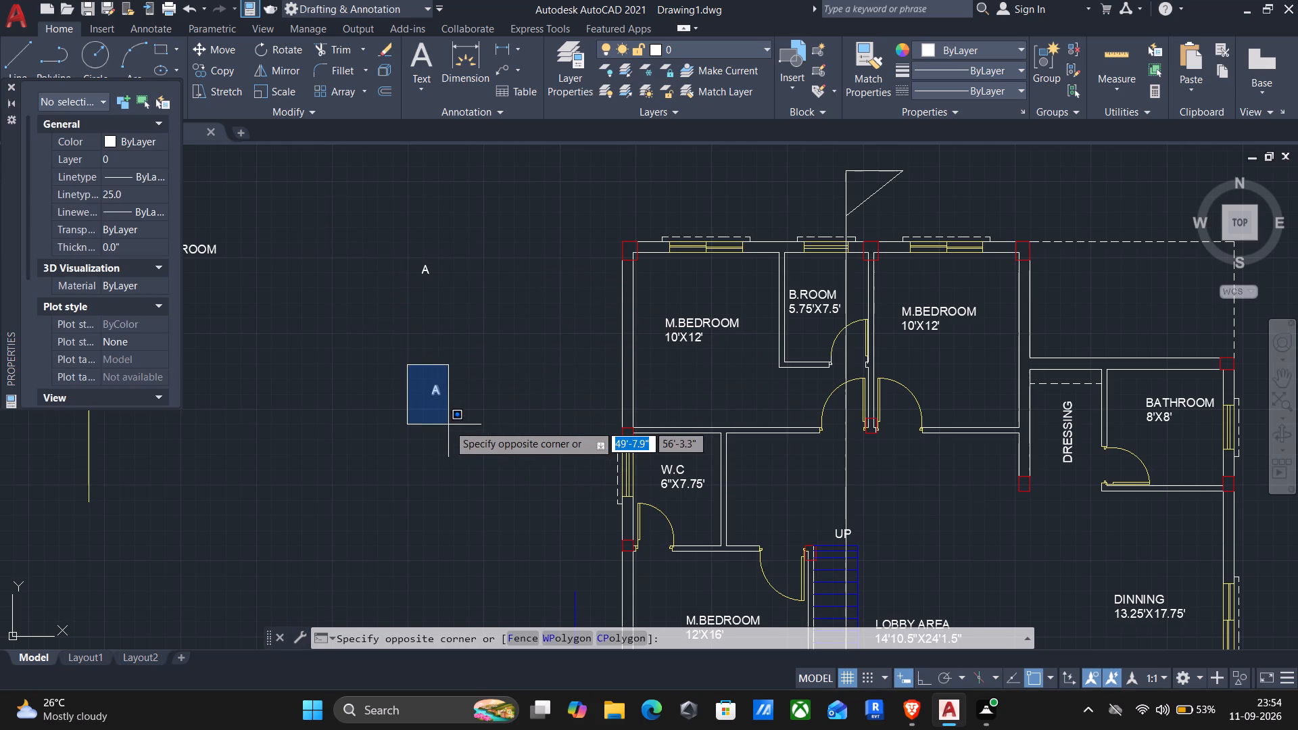
click(441, 412)
scroll(433, 394, up, 2)
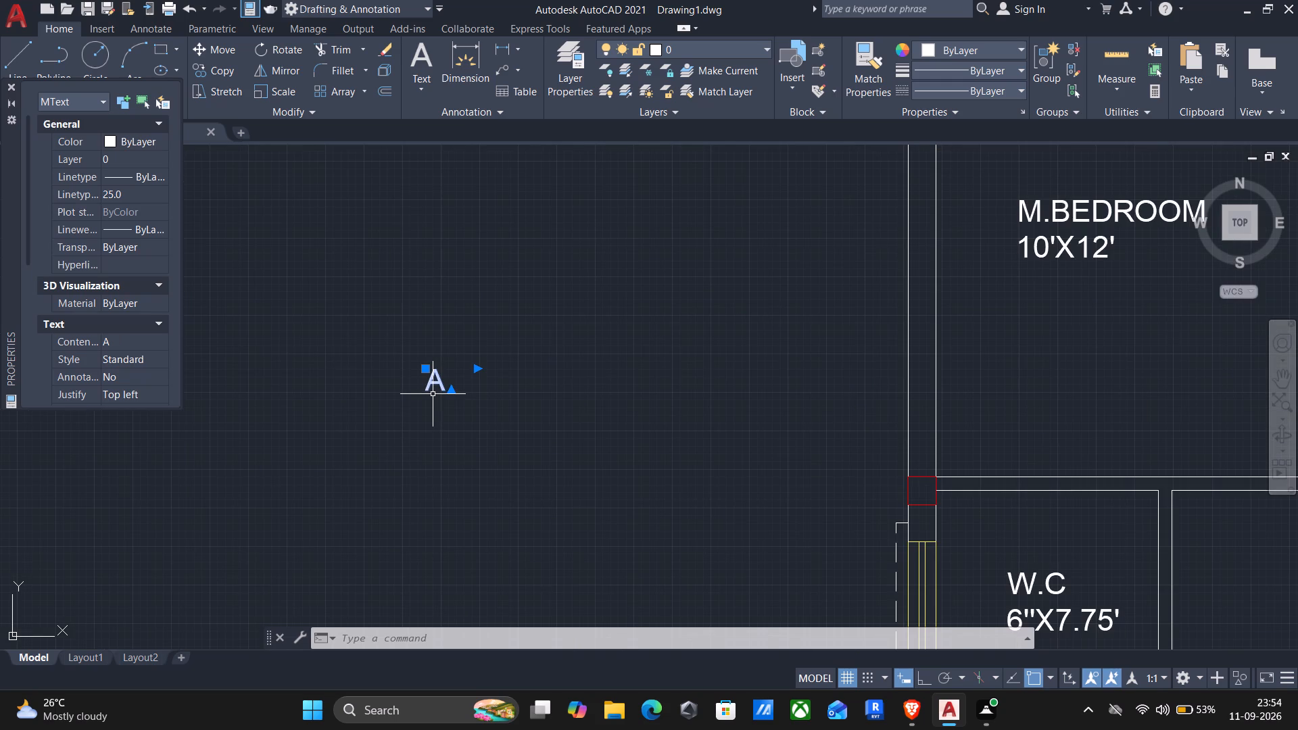
key(Escape)
double_click(432, 383)
scroll(431, 336, up, 2)
click(449, 411)
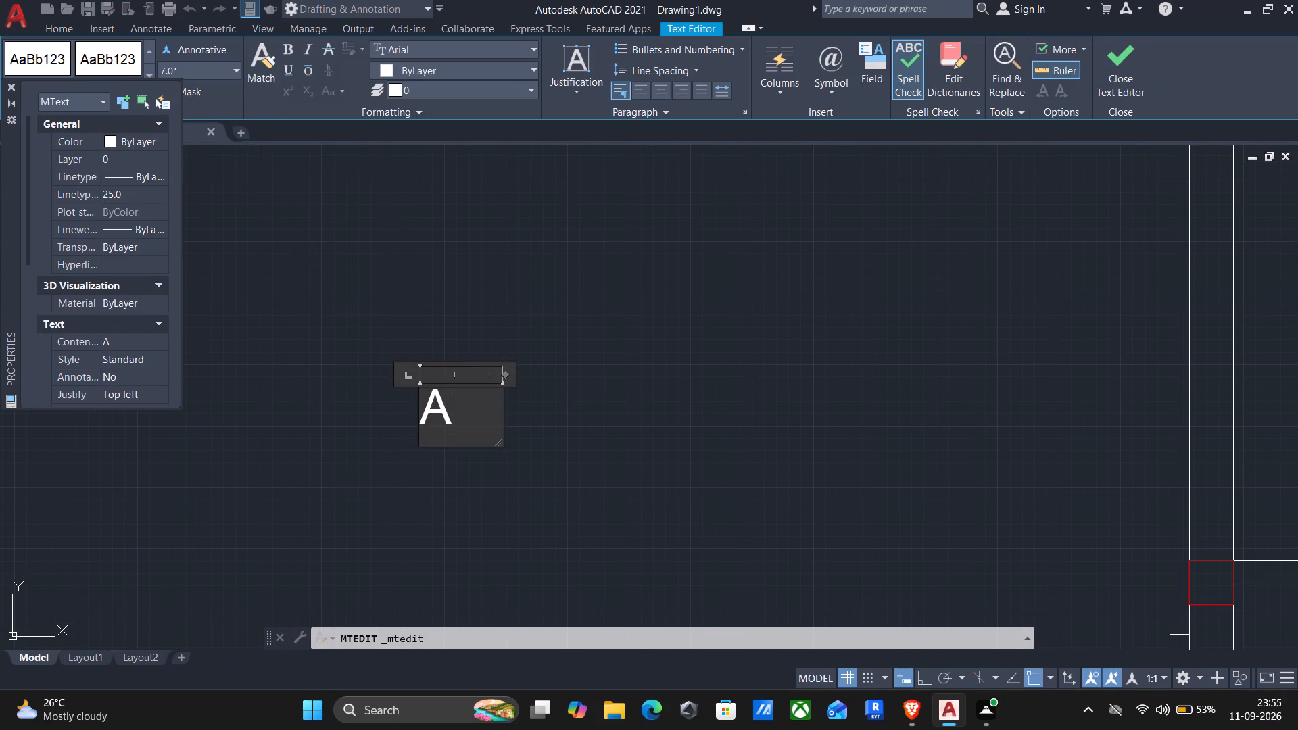
key(apostrophe)
key(Escape)
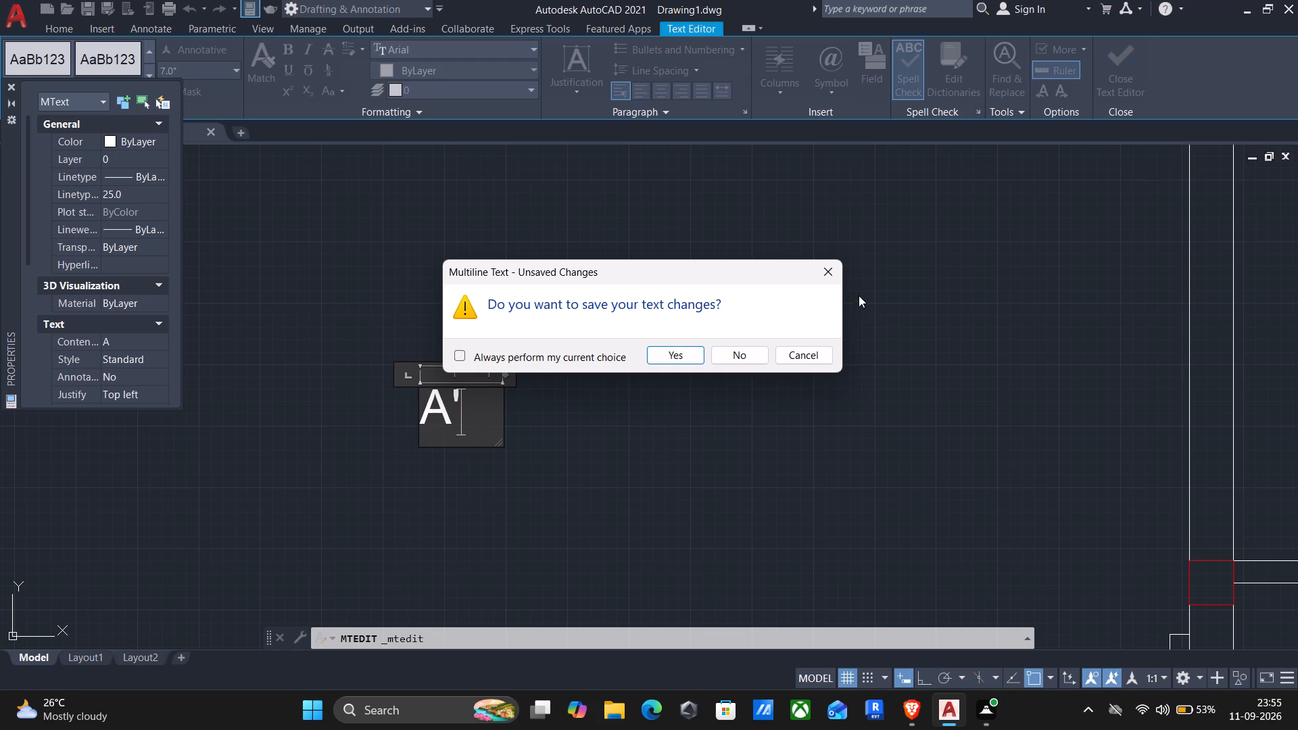
click(836, 275)
click(777, 420)
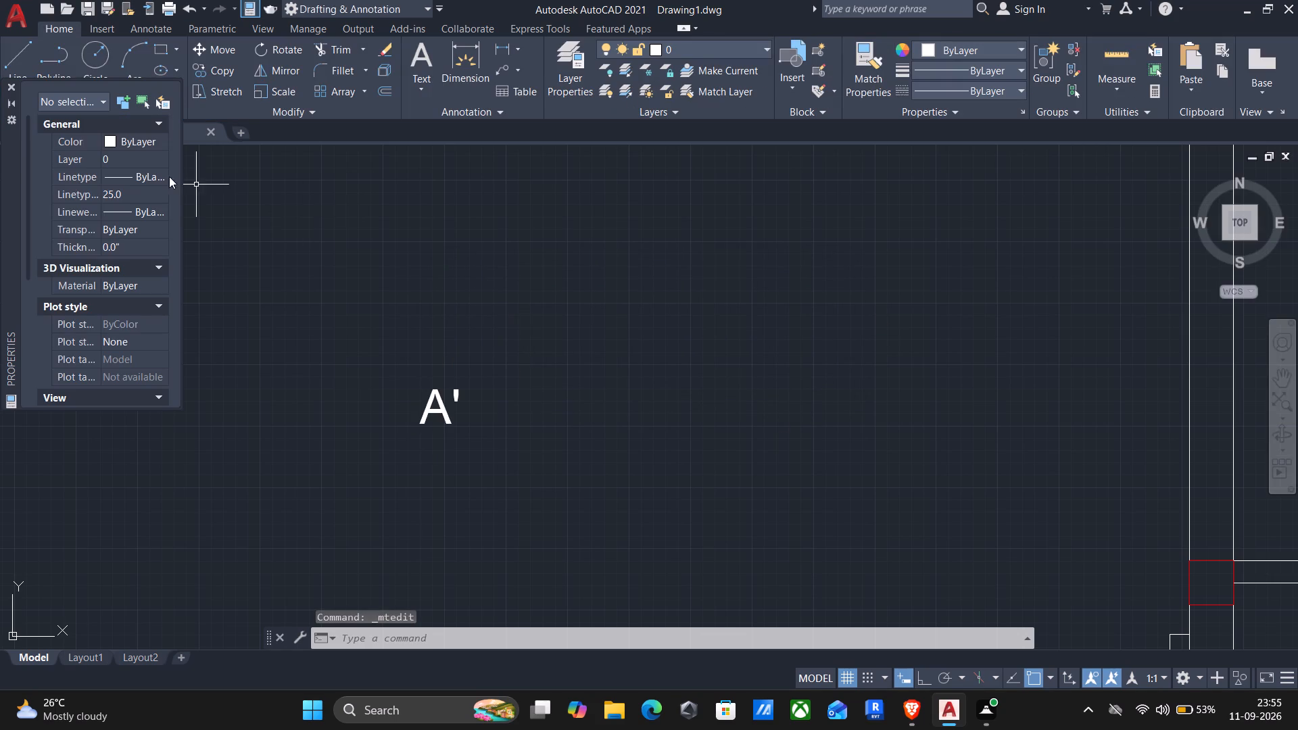
Rotate the A' text to 270° with Ortho on, so it reads vertically downward.
click(363, 333)
click(616, 558)
text(RO)
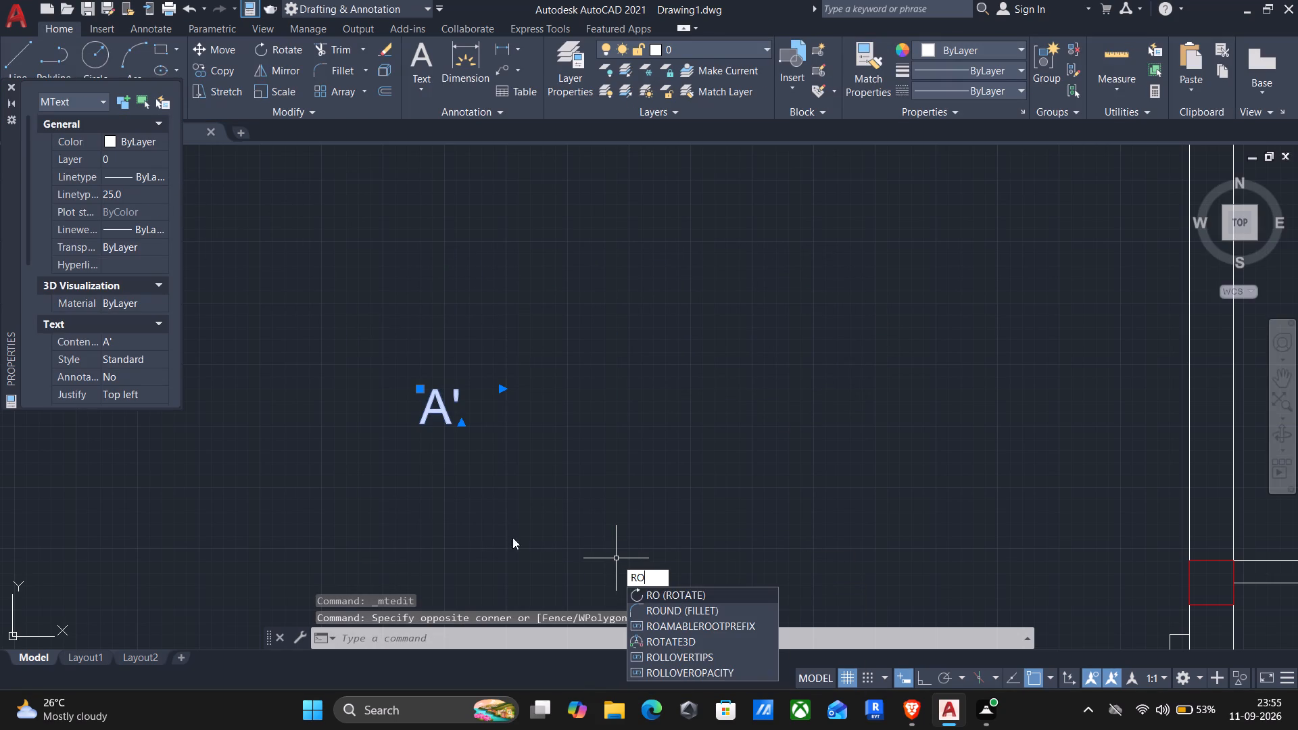
key(Return)
click(428, 425)
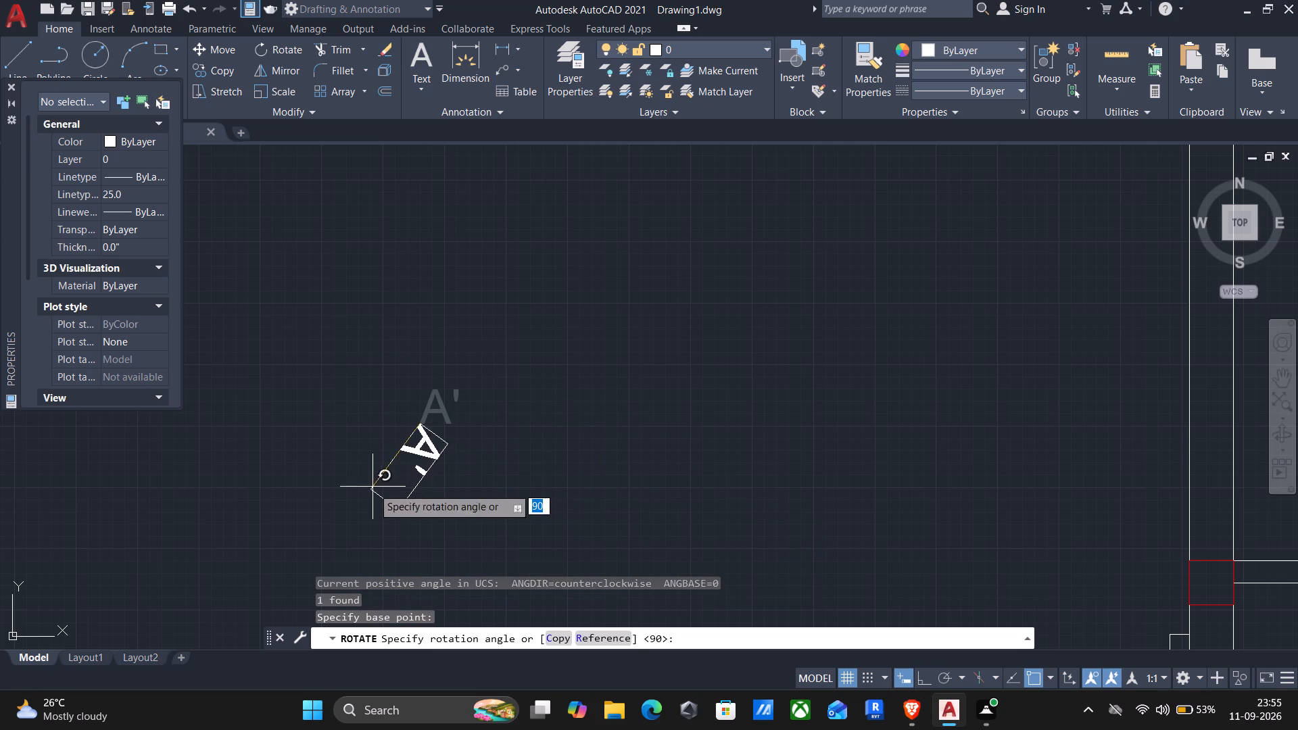
key(F8)
click(429, 506)
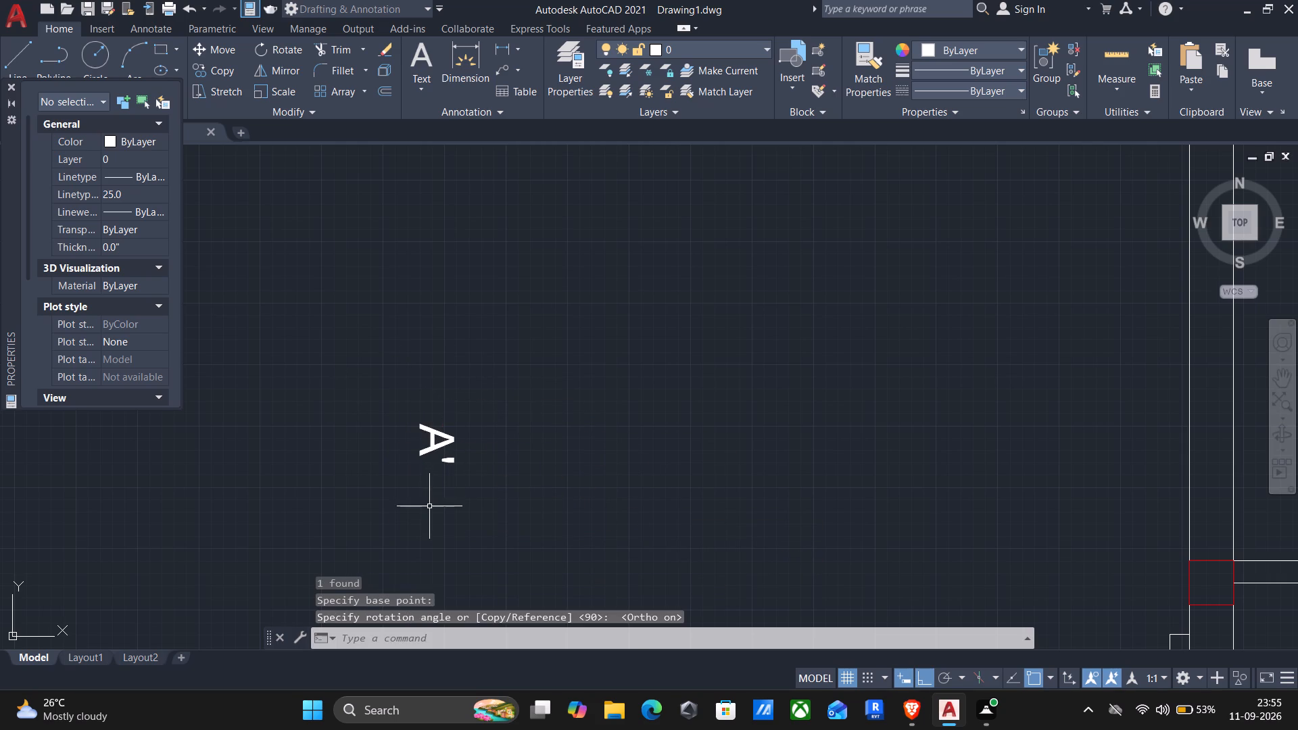
Rotate the original "A" text to 270° to match the A' text.
scroll(394, 414, down, 2)
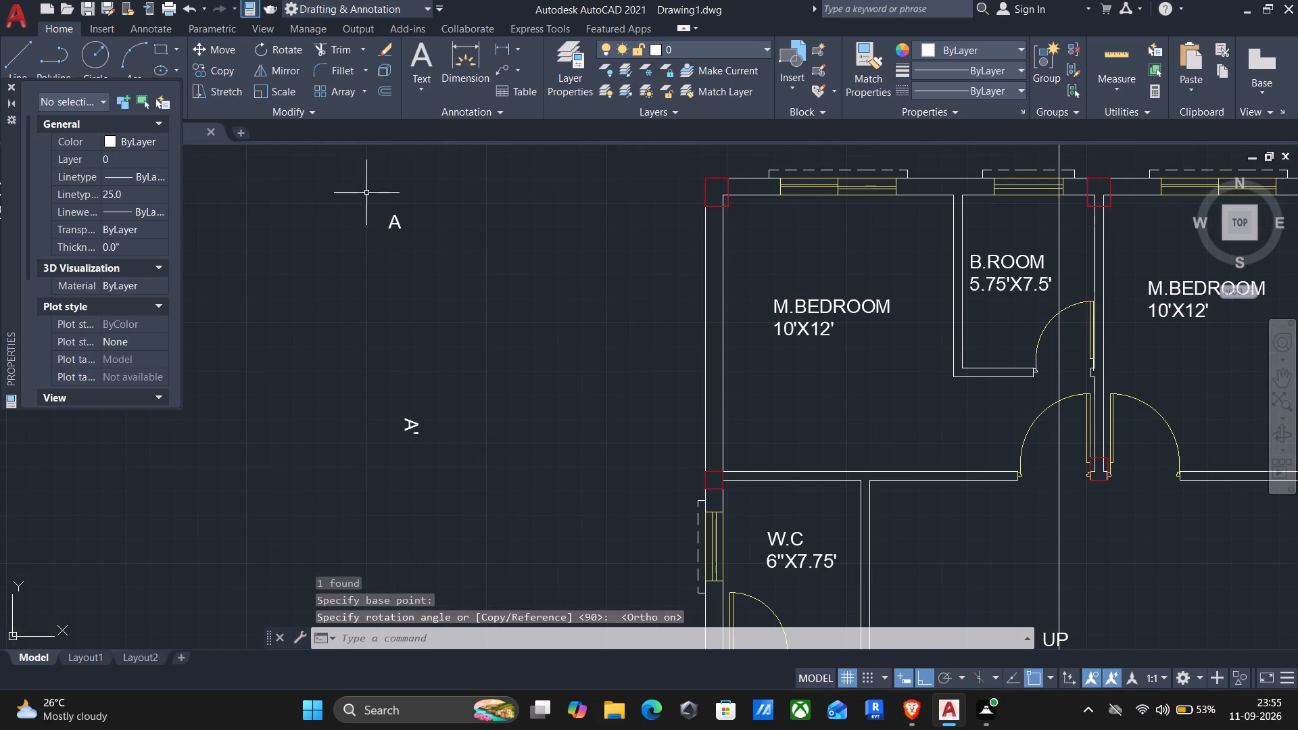
click(370, 204)
click(447, 279)
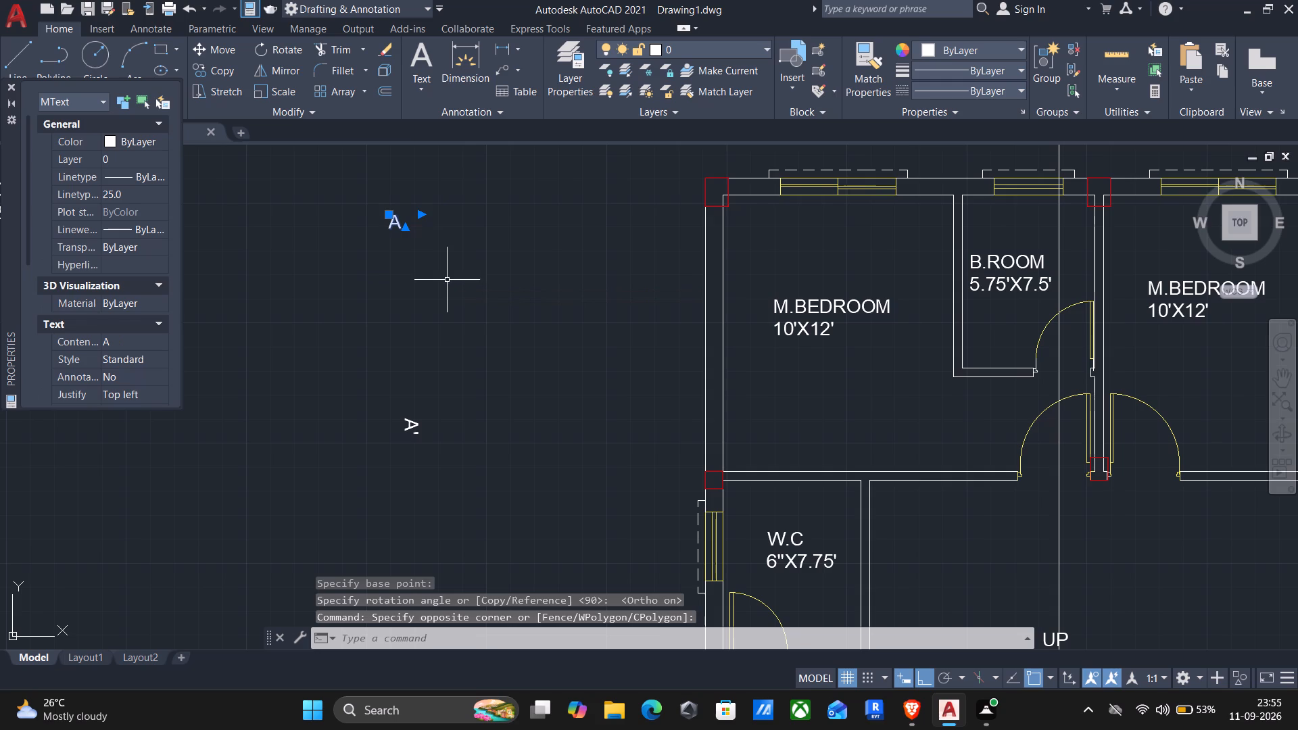
text(RO)
key(Return)
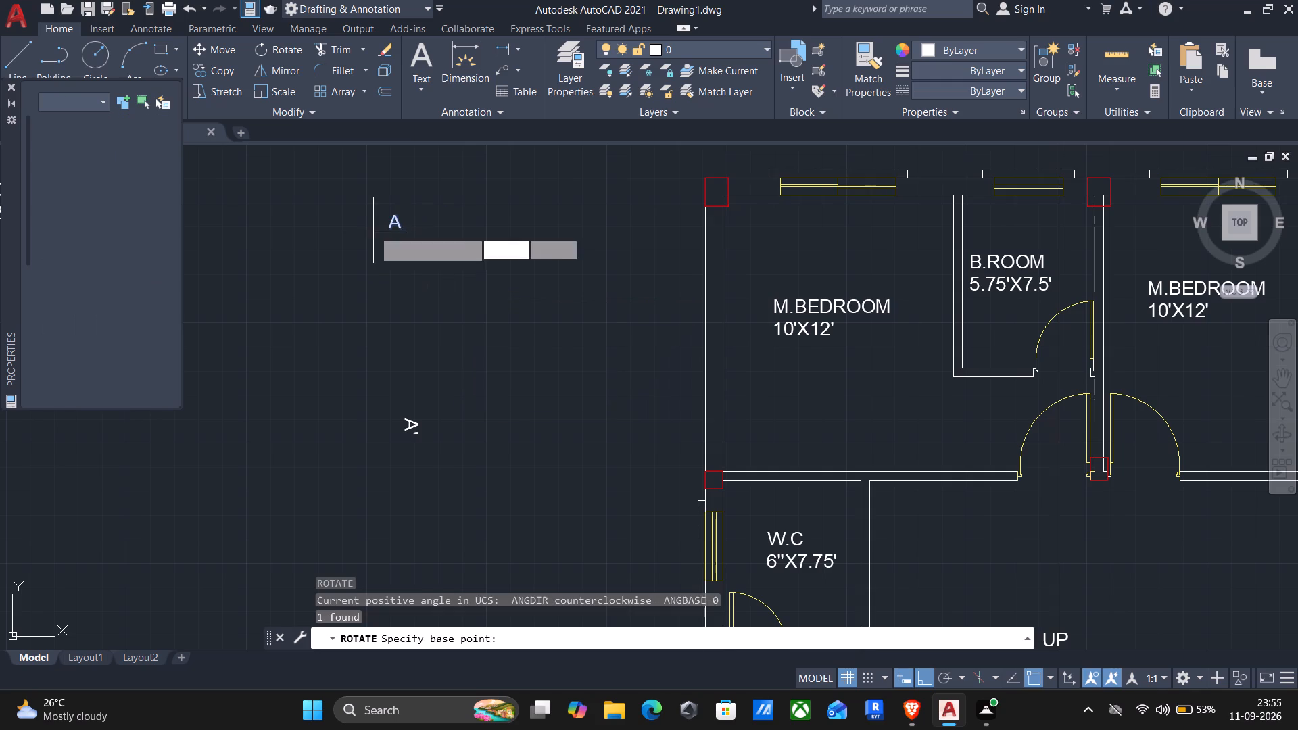
drag(384, 222, 380, 274)
click(376, 308)
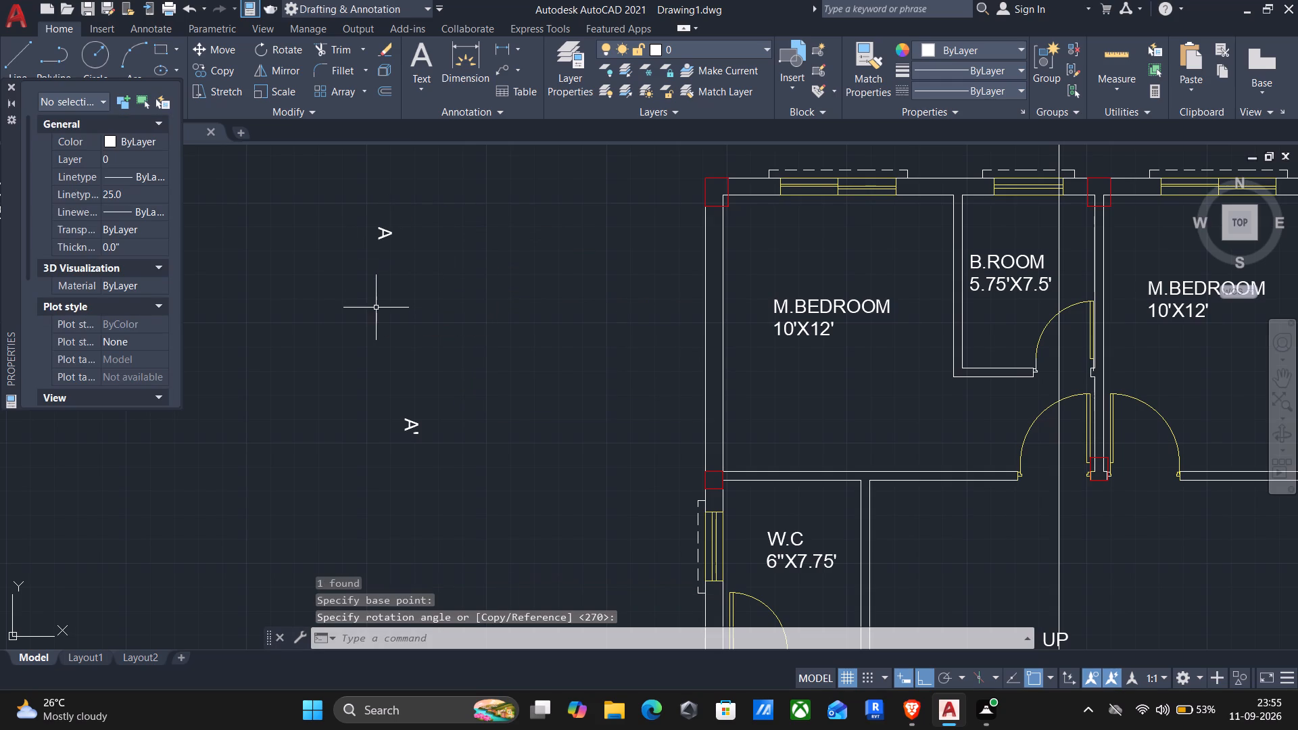
Move the rotated "A" inside the section line's upper arrowhead above the B.ROOM, with Ortho off.
click(331, 214)
click(425, 294)
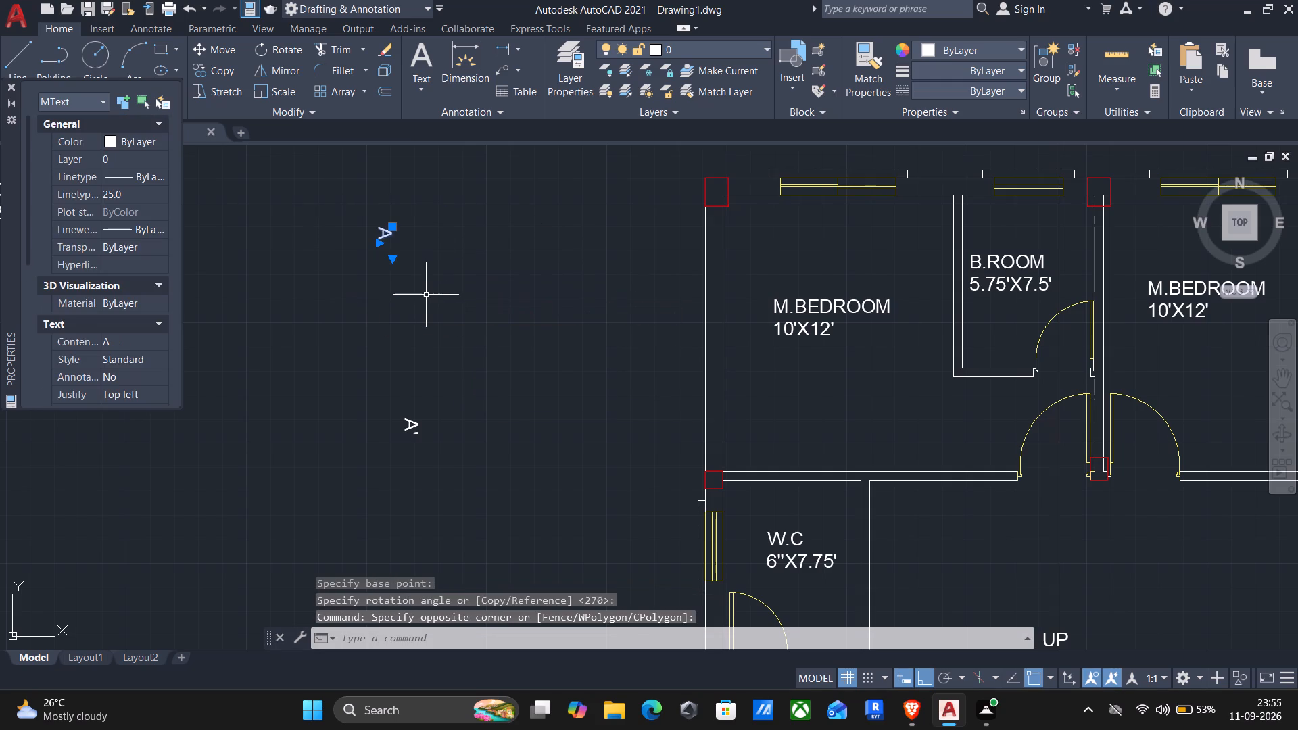
key(m)
key(Return)
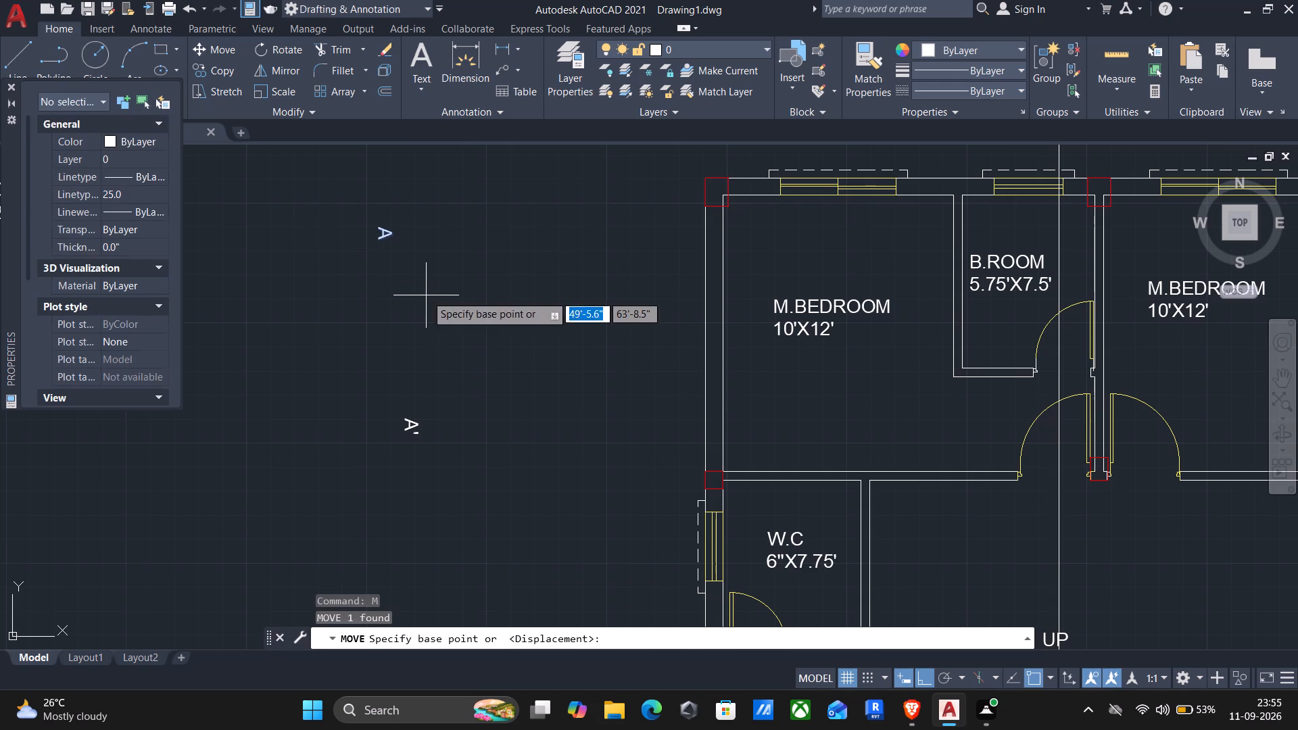
scroll(376, 231, up, 2)
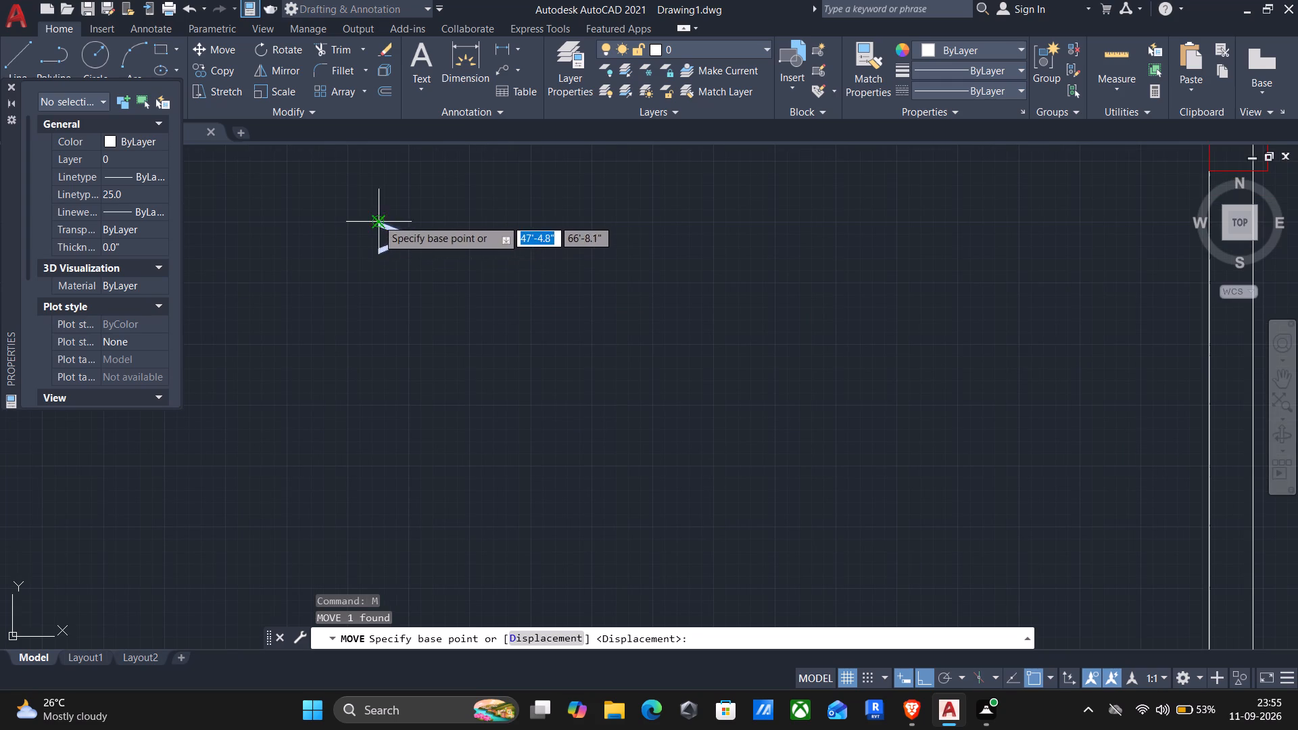
click(377, 219)
key(F8)
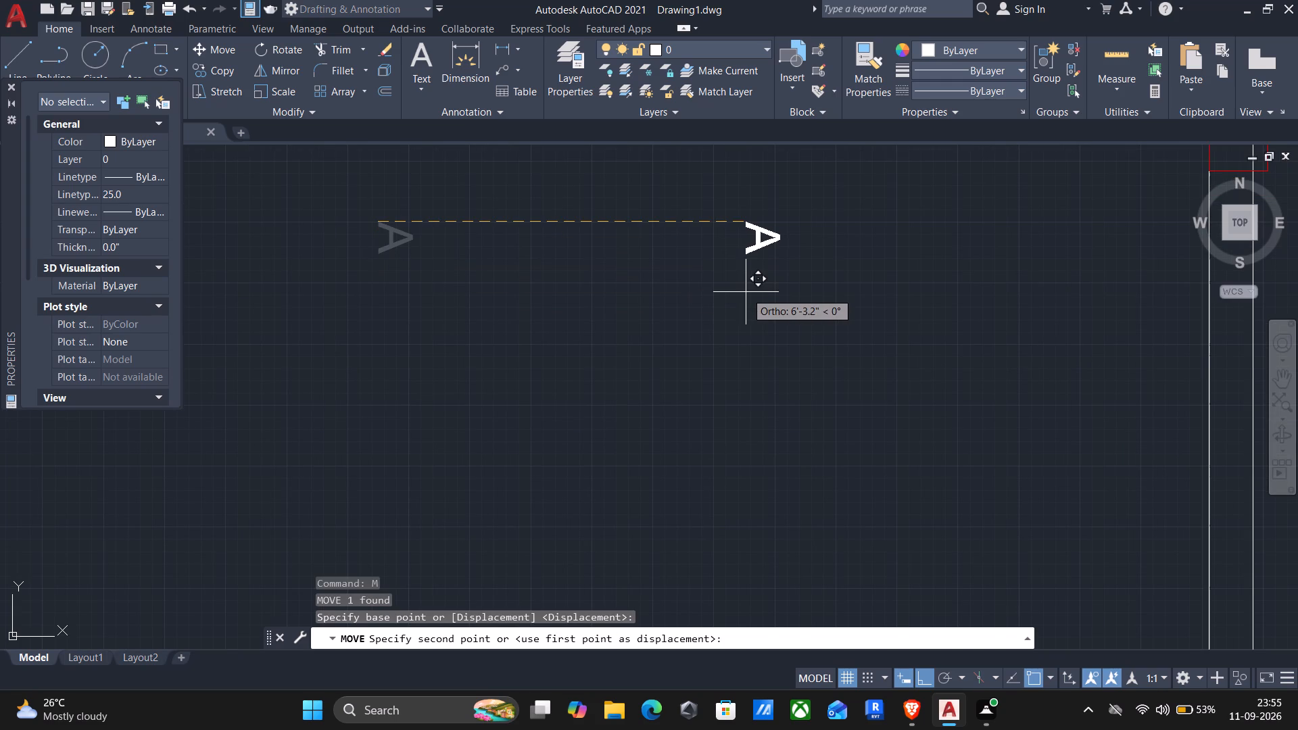
scroll(719, 294, down, 2)
middle_drag(731, 314, 530, 450)
scroll(1122, 285, up, 1)
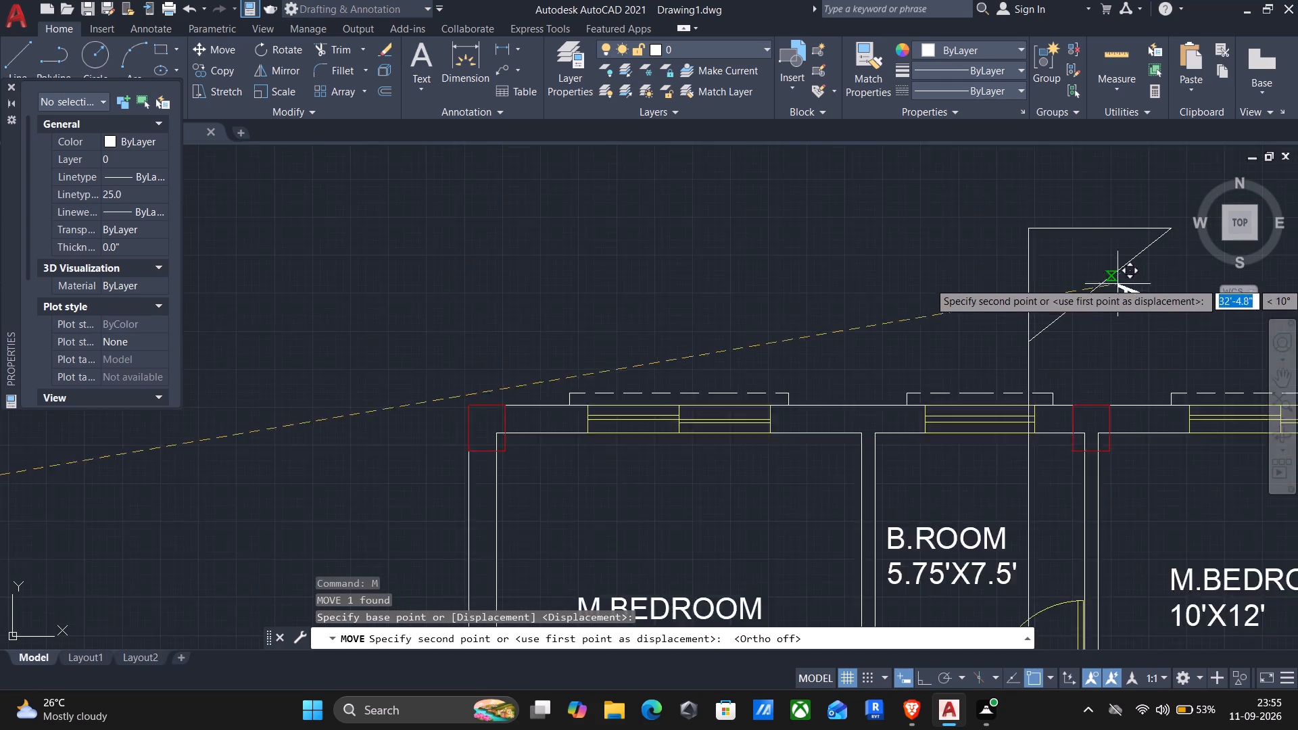
scroll(1115, 281, up, 1)
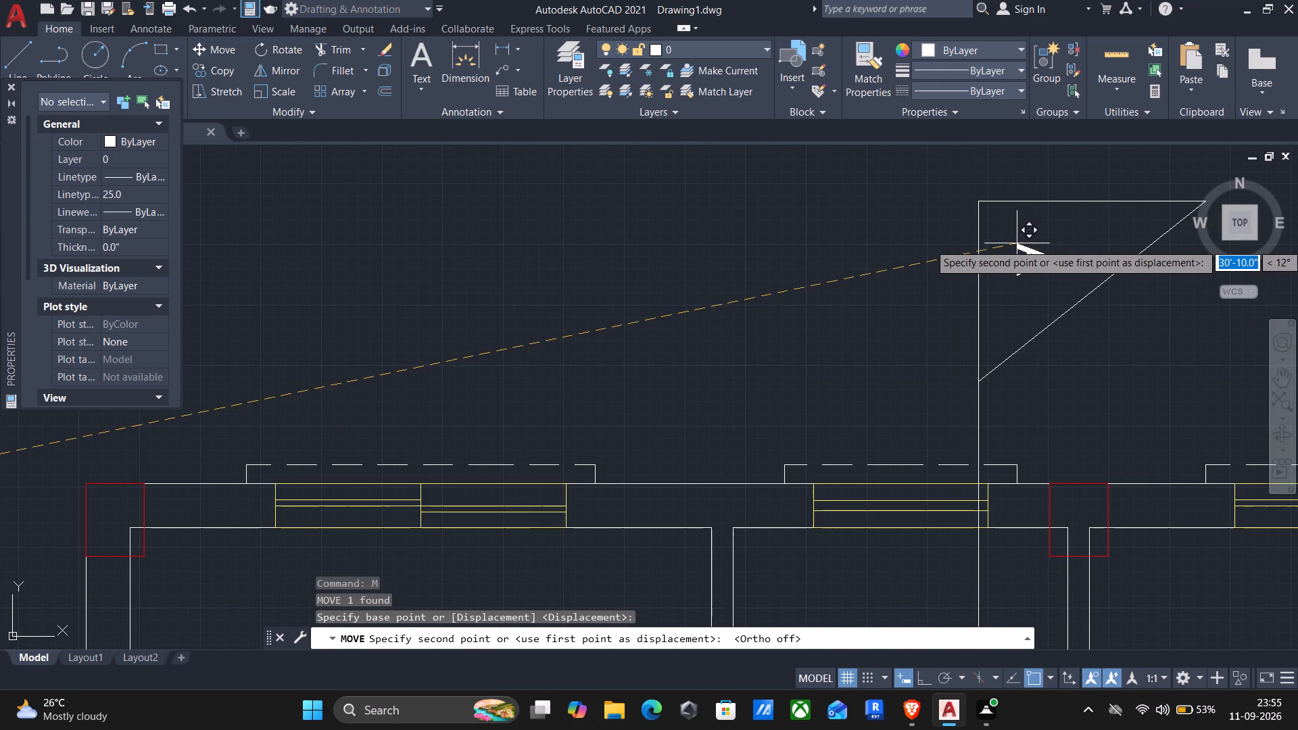
click(1014, 239)
Move the rotated A' text inside the section line's lower arrowhead below the GROUND FLOOR title.
scroll(961, 290, down, 1)
middle_drag(909, 324, 996, 174)
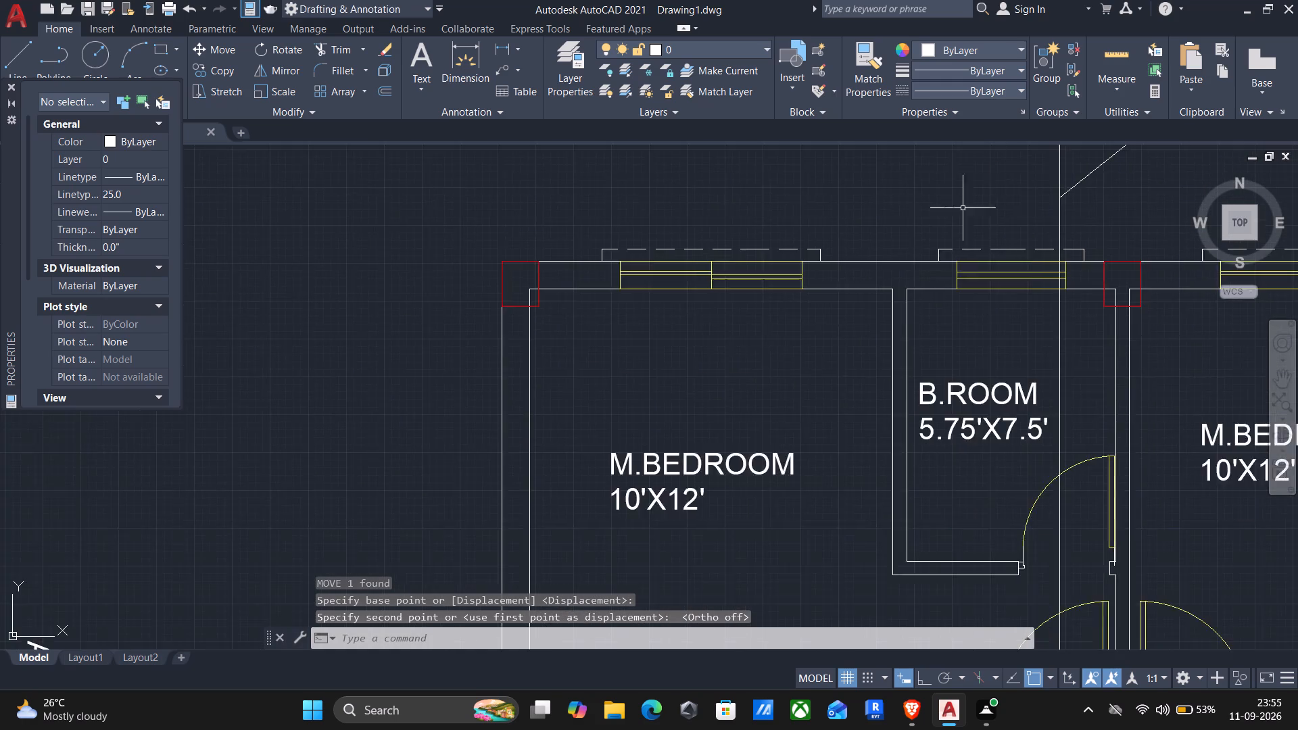
scroll(953, 228, down, 1)
click(277, 456)
click(416, 516)
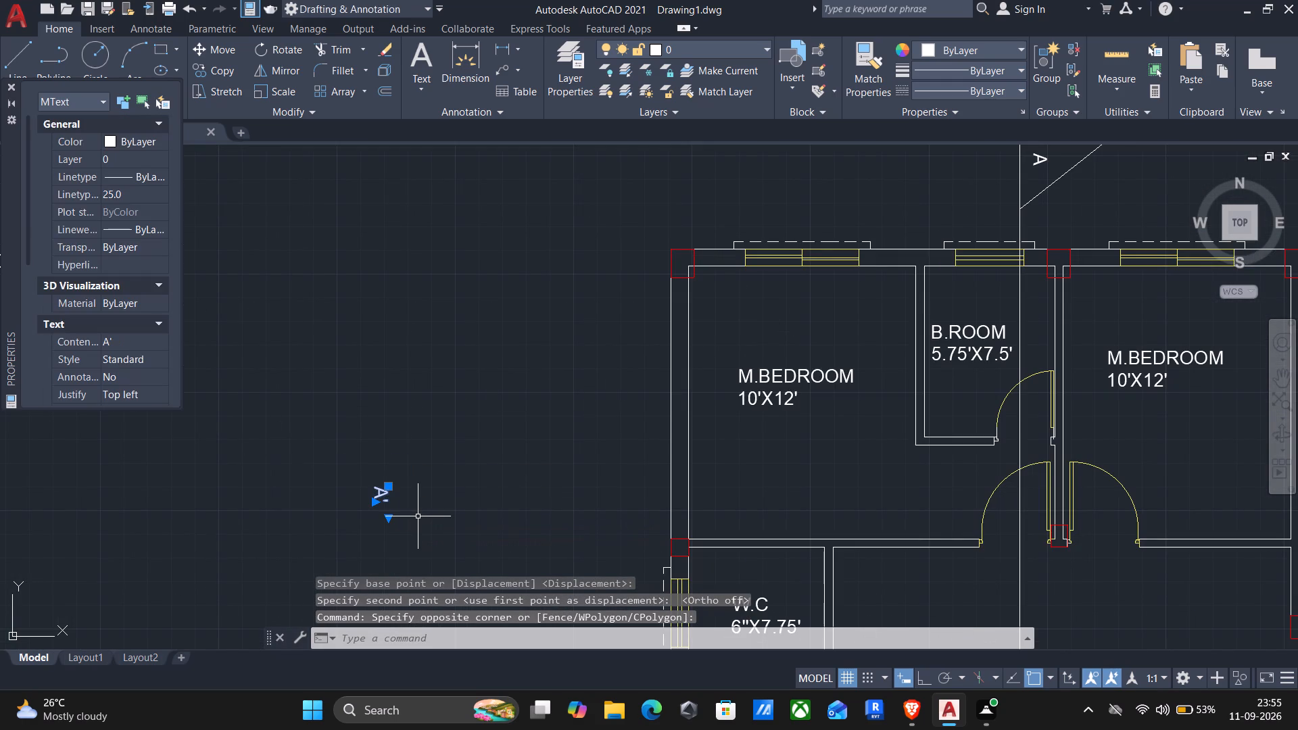
key(m)
key(Return)
scroll(377, 486, up, 2)
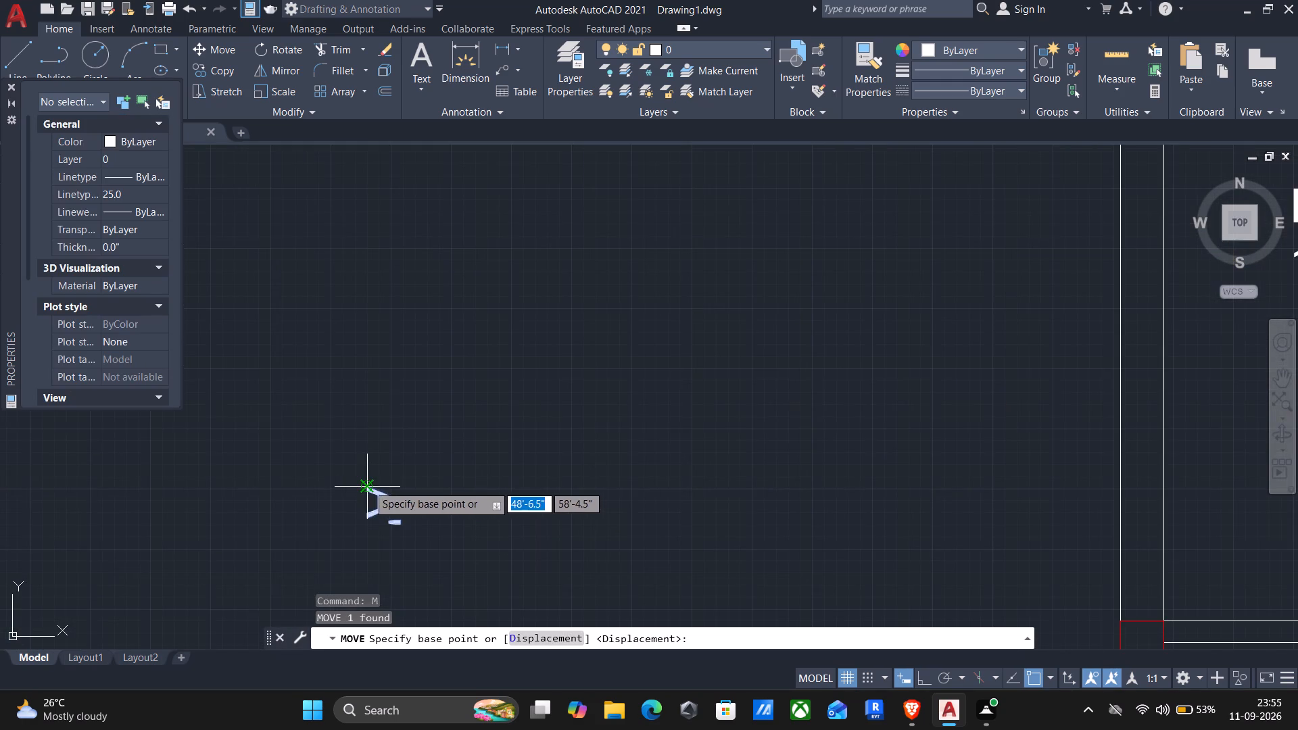
click(367, 485)
scroll(381, 487, down, 2)
scroll(649, 498, down, 1)
middle_drag(653, 495, 773, 246)
scroll(794, 272, down, 2)
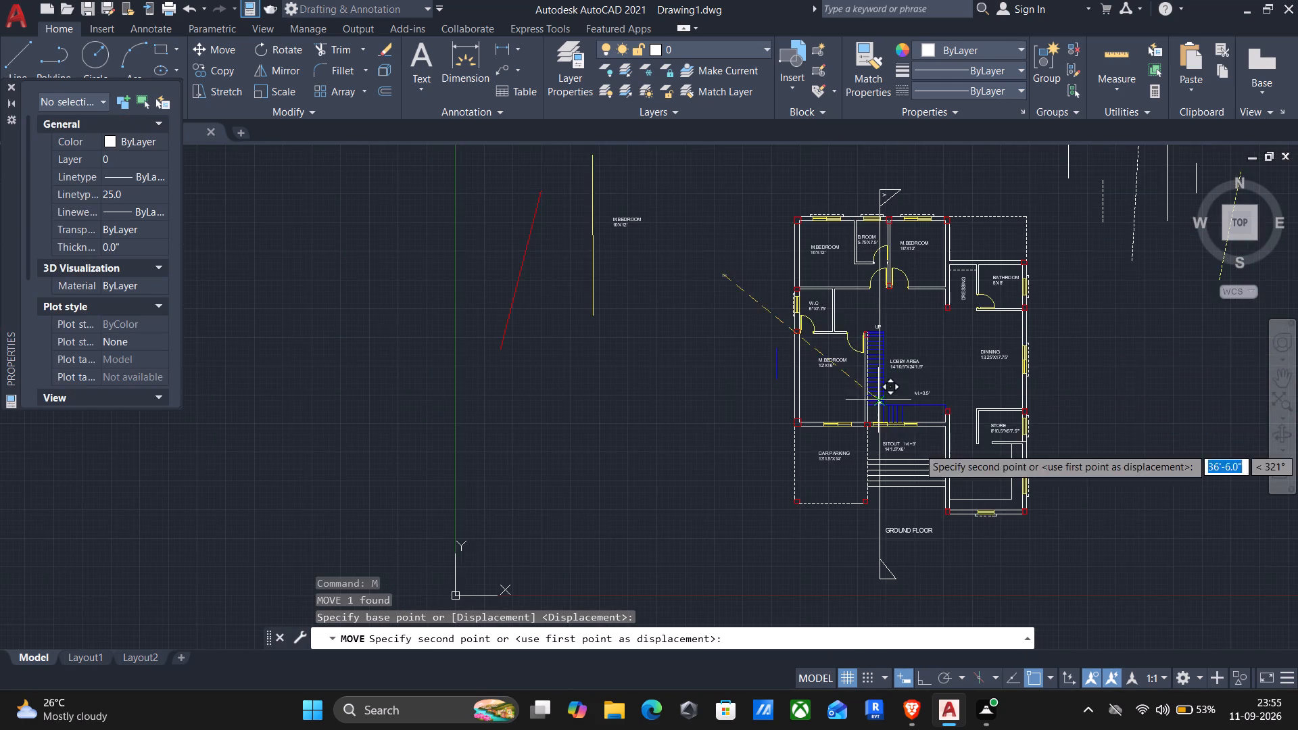
middle_drag(919, 454, 911, 389)
scroll(839, 502, up, 3)
scroll(957, 516, up, 2)
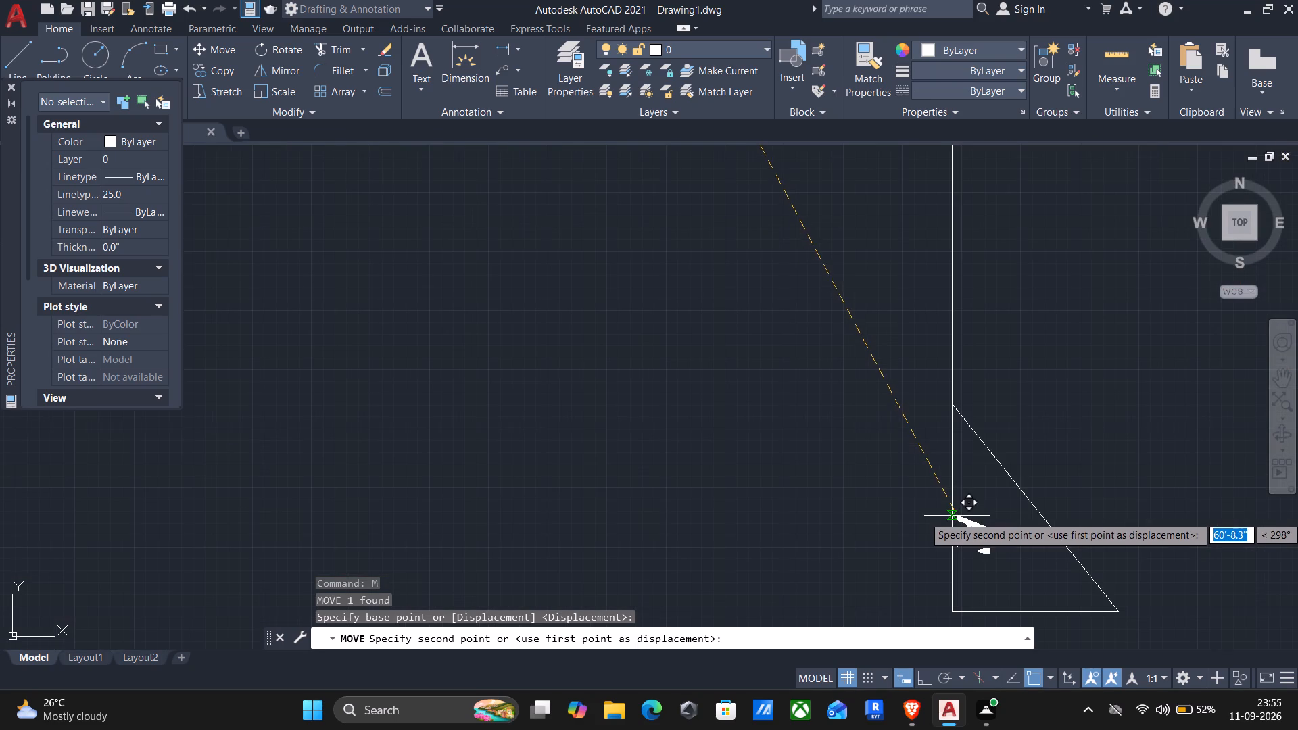
click(969, 515)
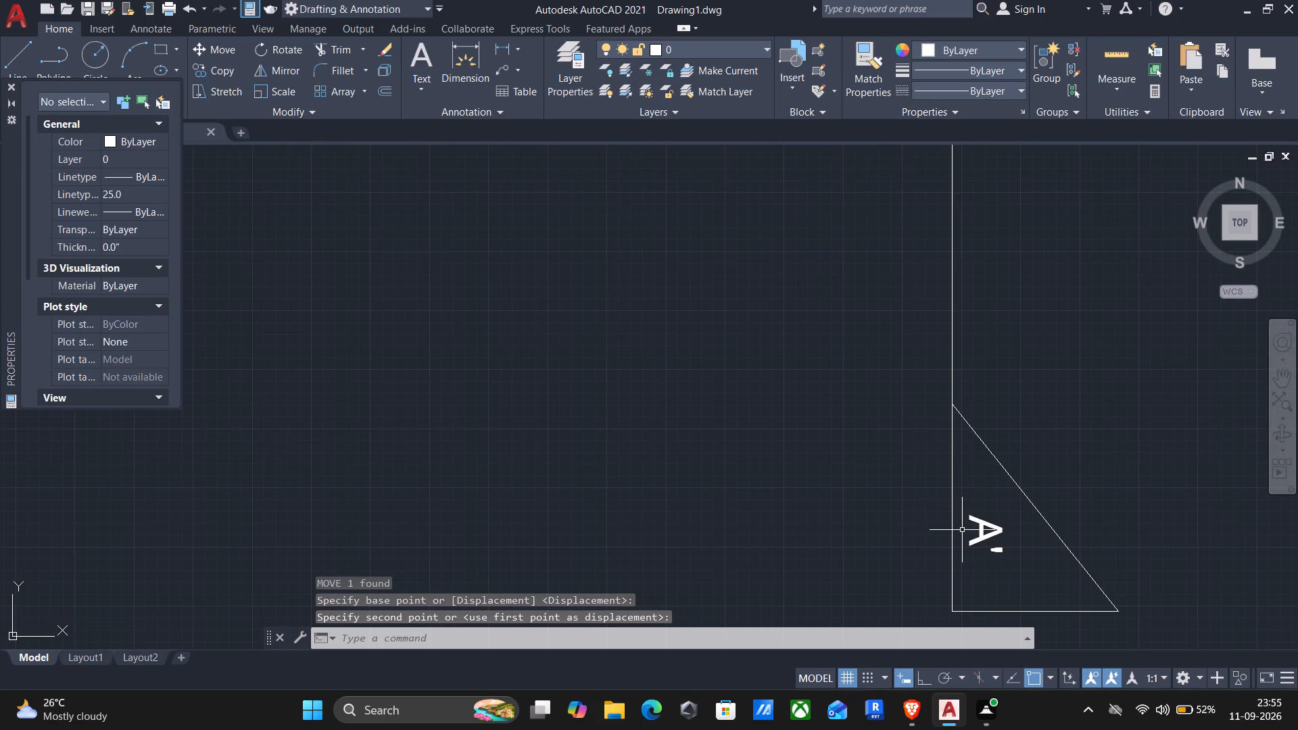
Set the text height of the A' label in the lower arrowhead to 1'.
click(973, 520)
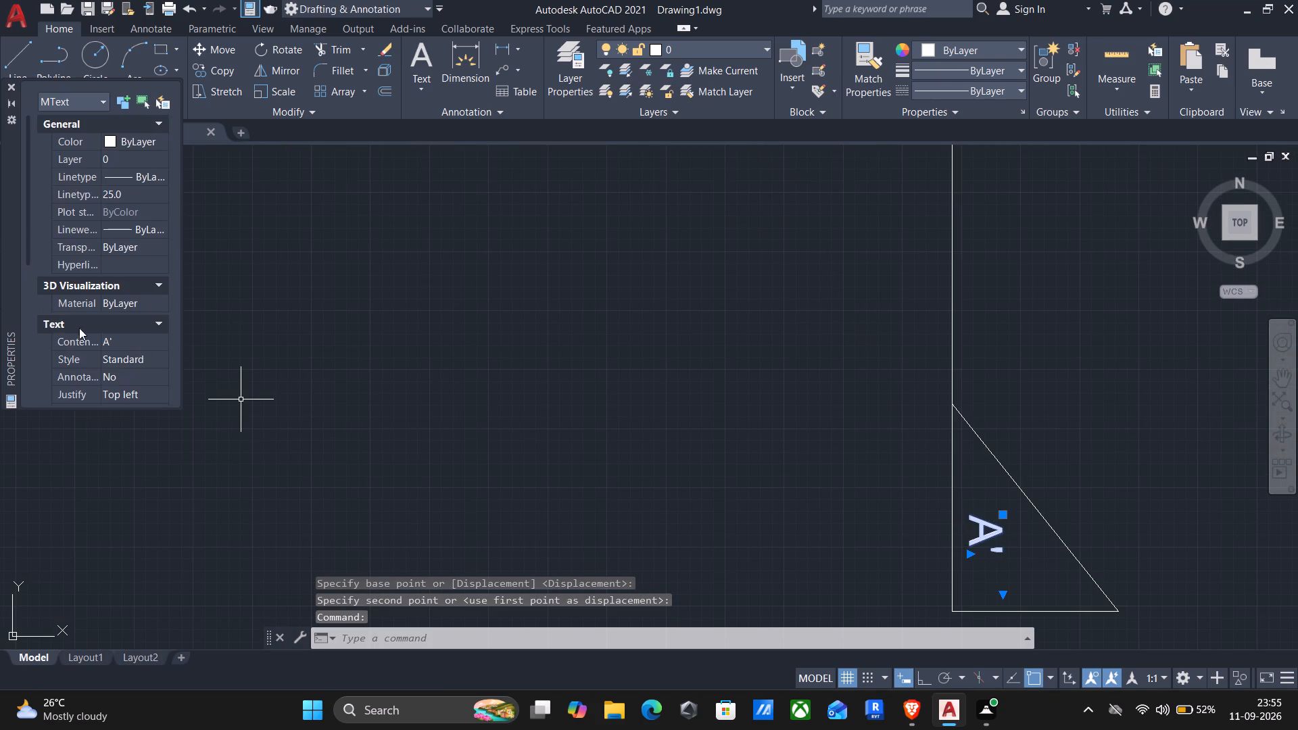
scroll(121, 289, down, 2)
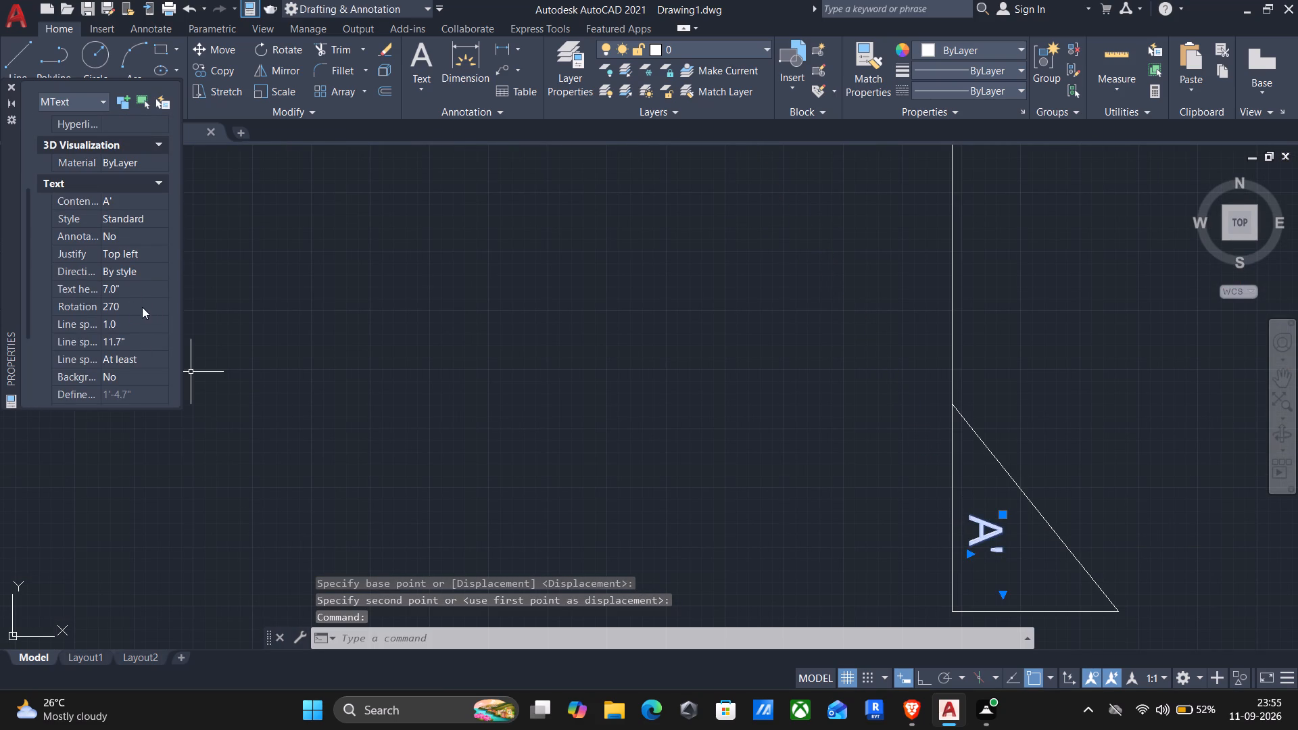
click(128, 285)
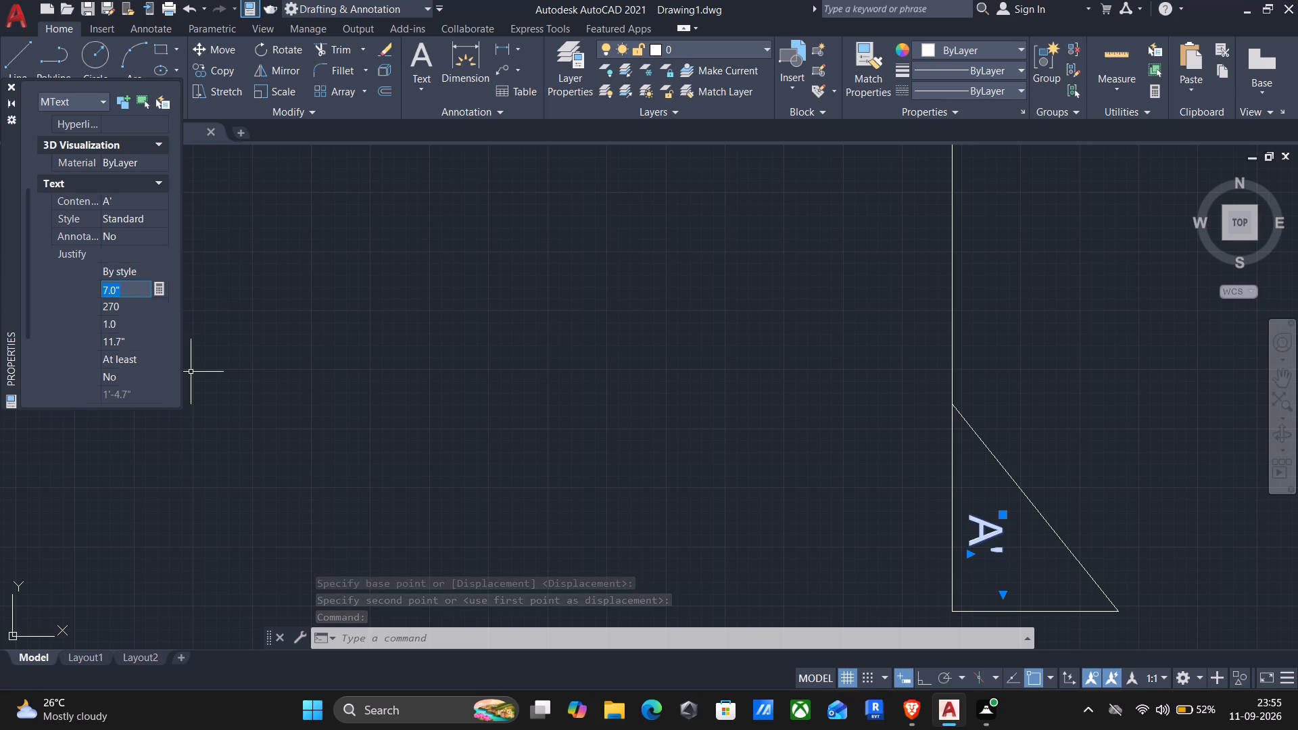
key(0)
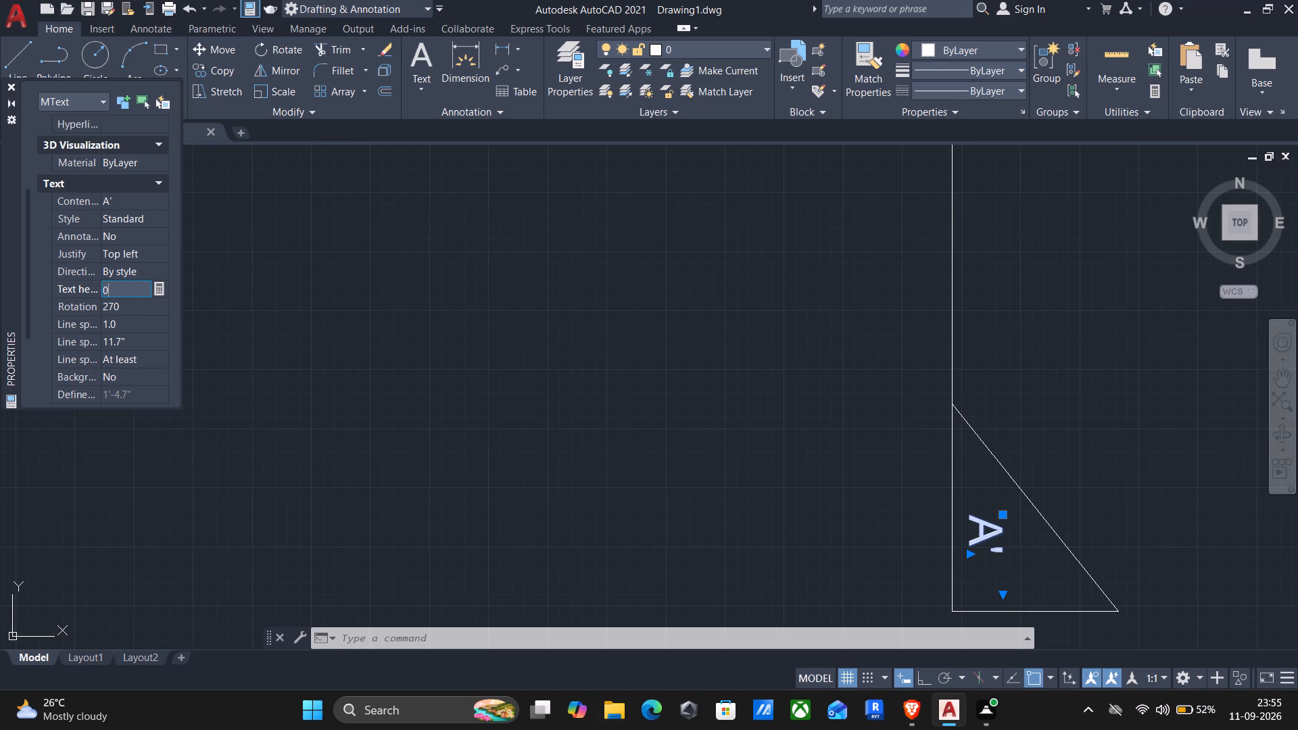
key(1)
key(BackSpace)
key(BackSpace)
text(1')
key(Return)
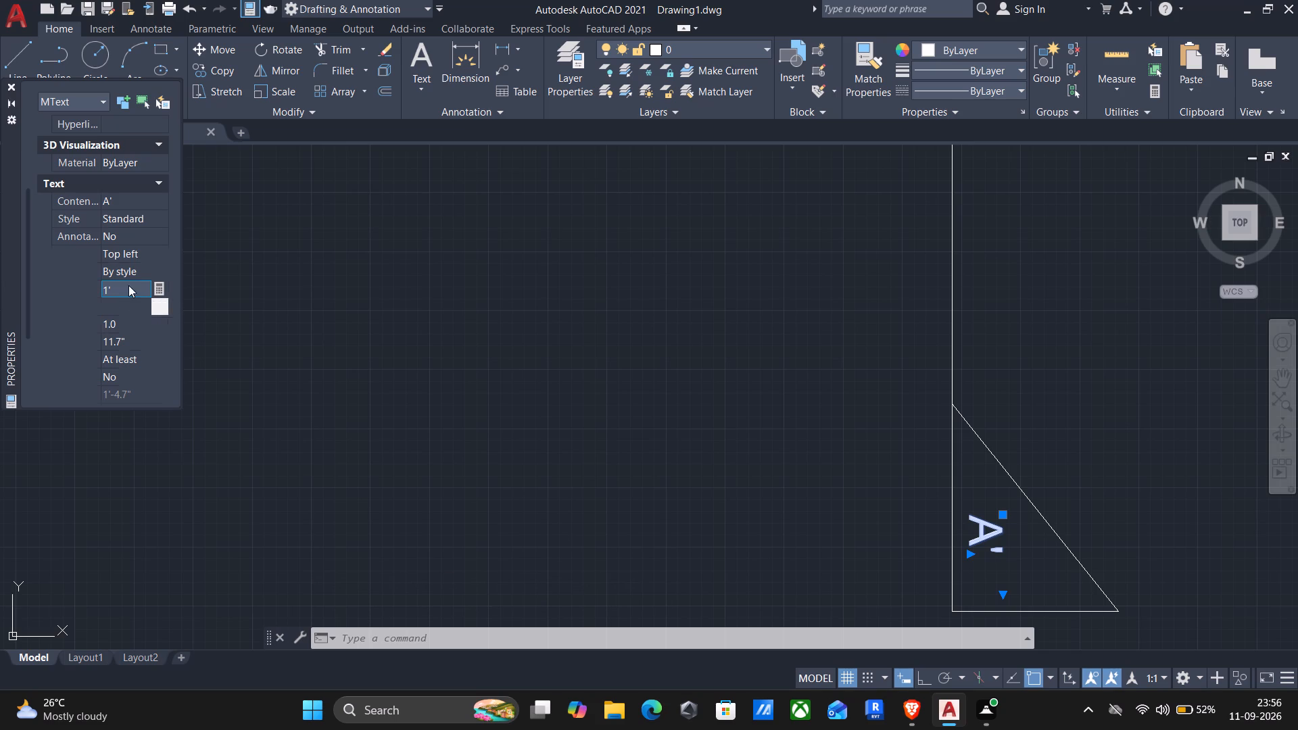
scroll(793, 455, down, 2)
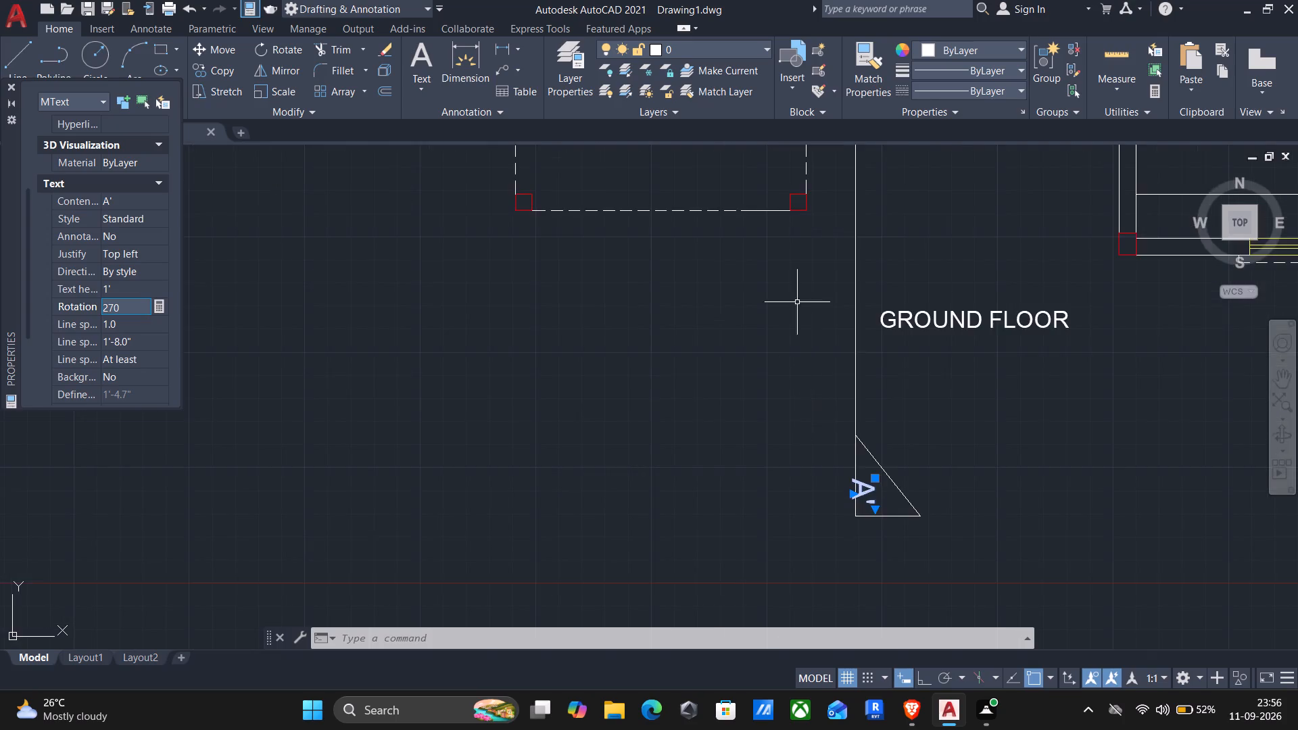
middle_drag(794, 296, 660, 554)
scroll(672, 556, down, 2)
middle_drag(726, 269, 671, 469)
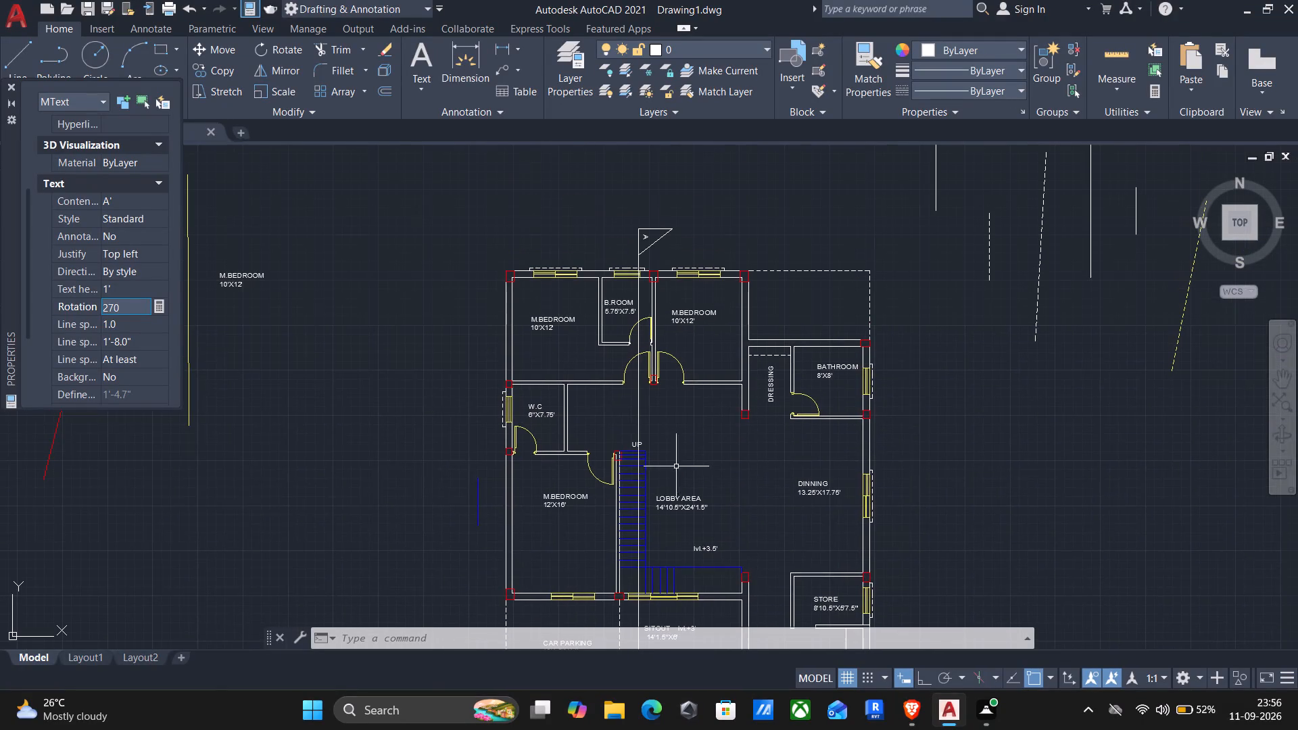
key(Escape)
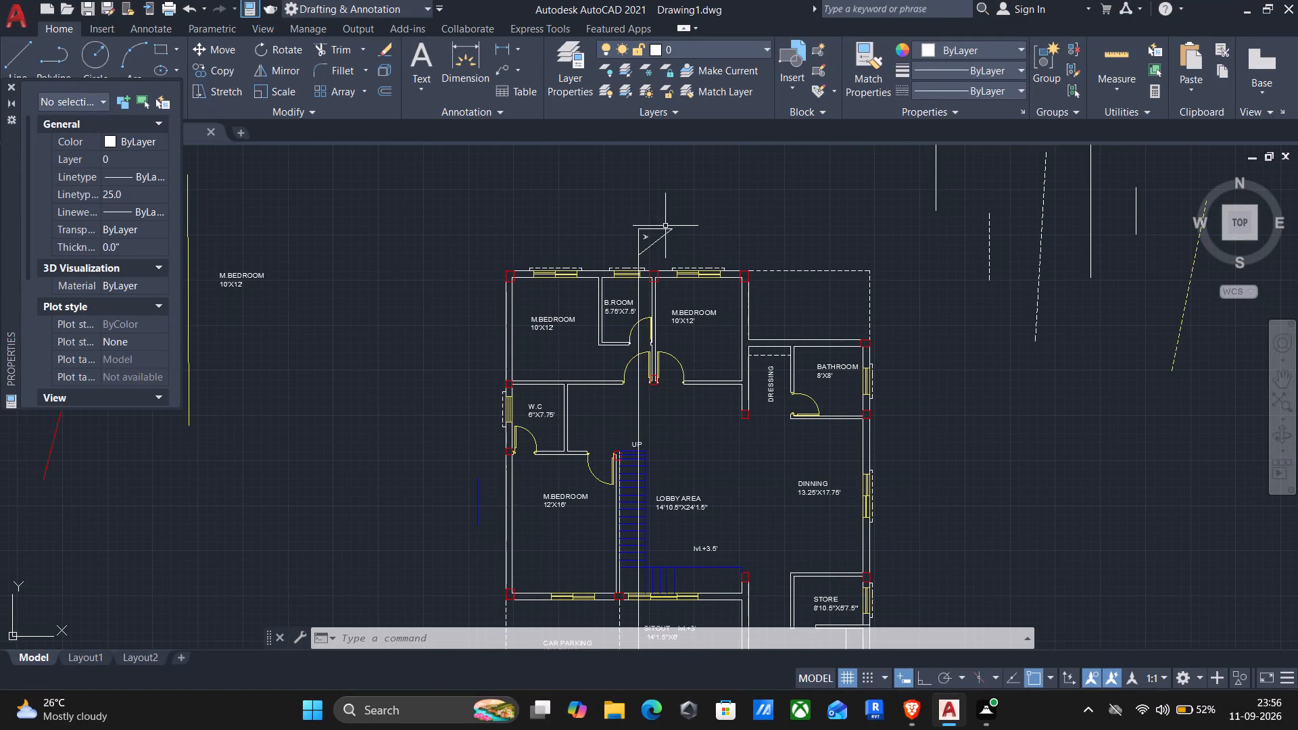
Set the text height of the A label in the upper arrowhead above the B.ROOM to 1'.
scroll(654, 241, up, 2)
click(630, 228)
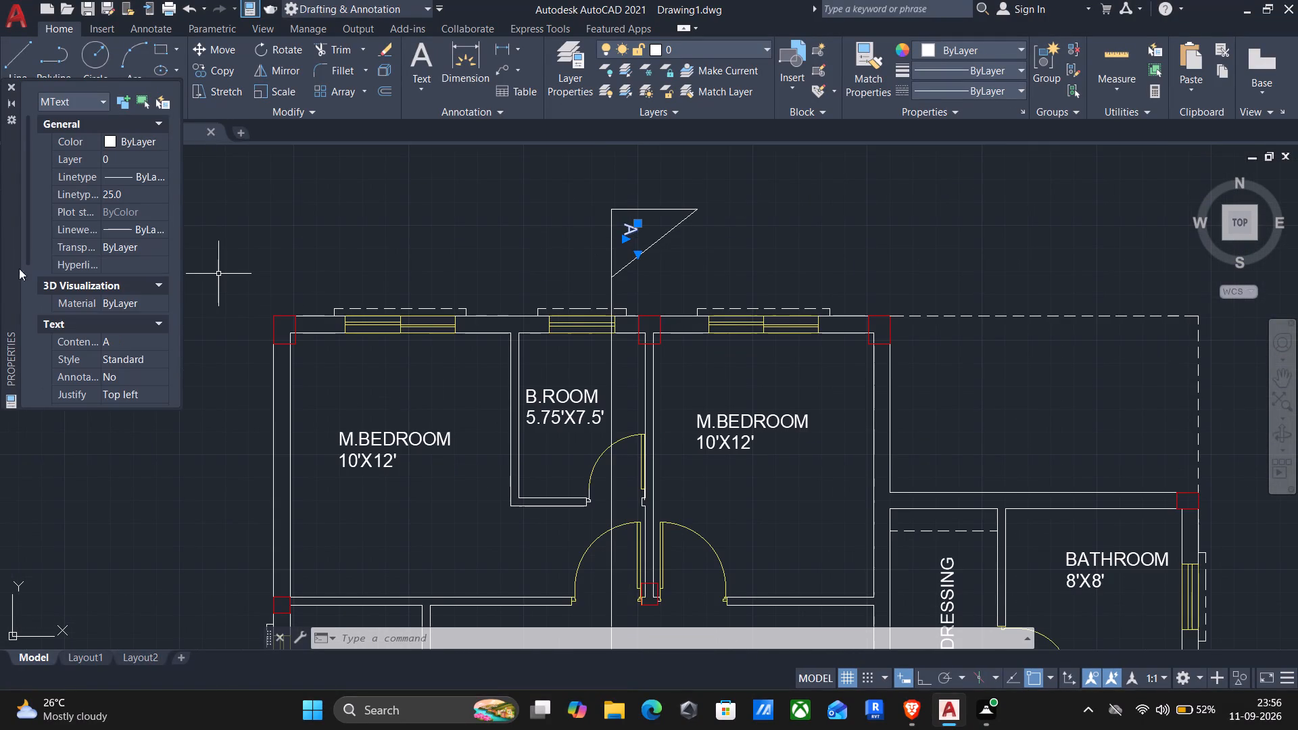
scroll(84, 345, down, 2)
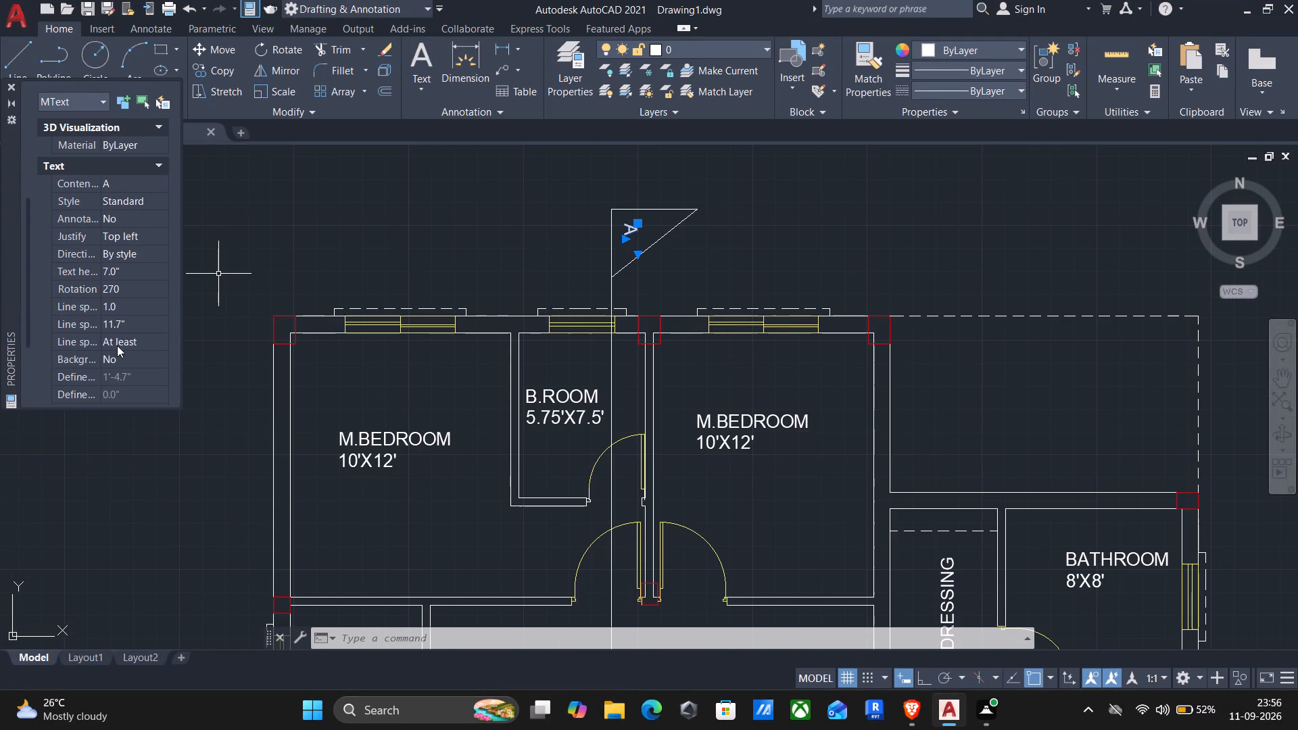
click(126, 269)
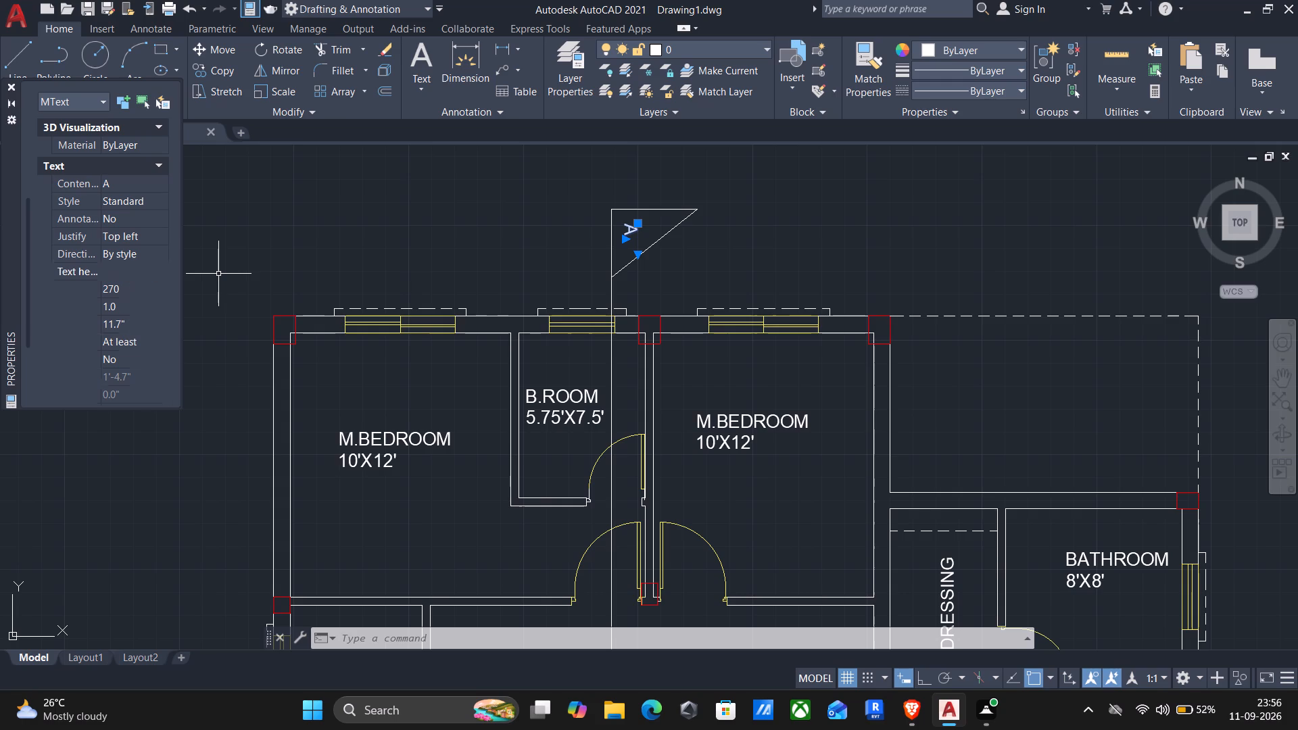
key(1)
key(apostrophe)
key(Return)
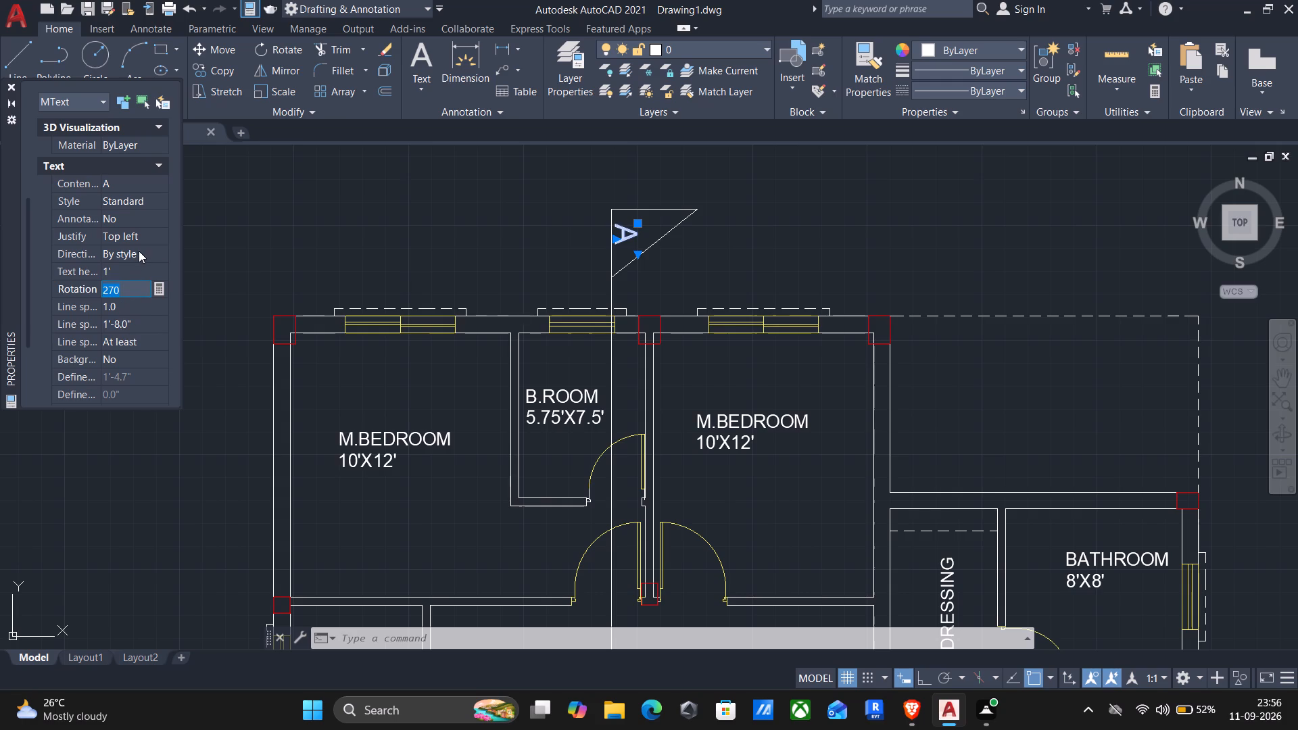
key(Escape)
scroll(172, 341, down, 1)
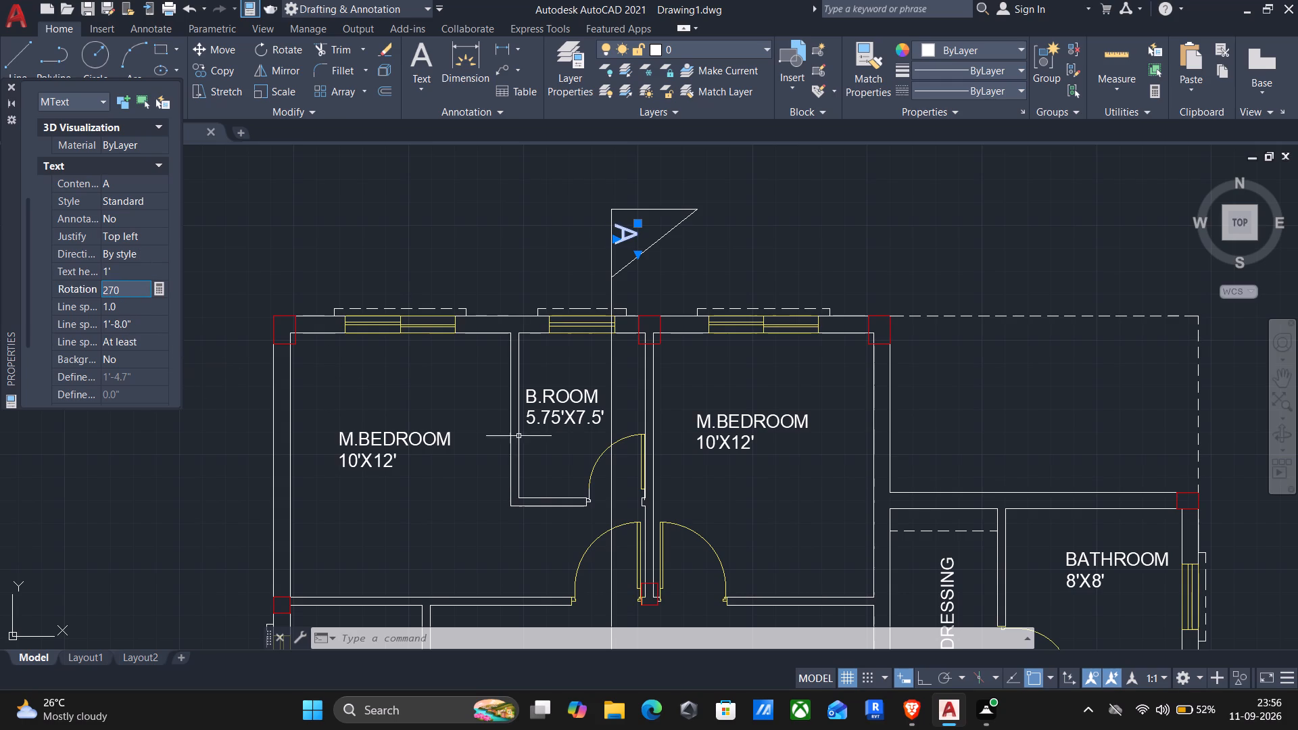
key(Escape)
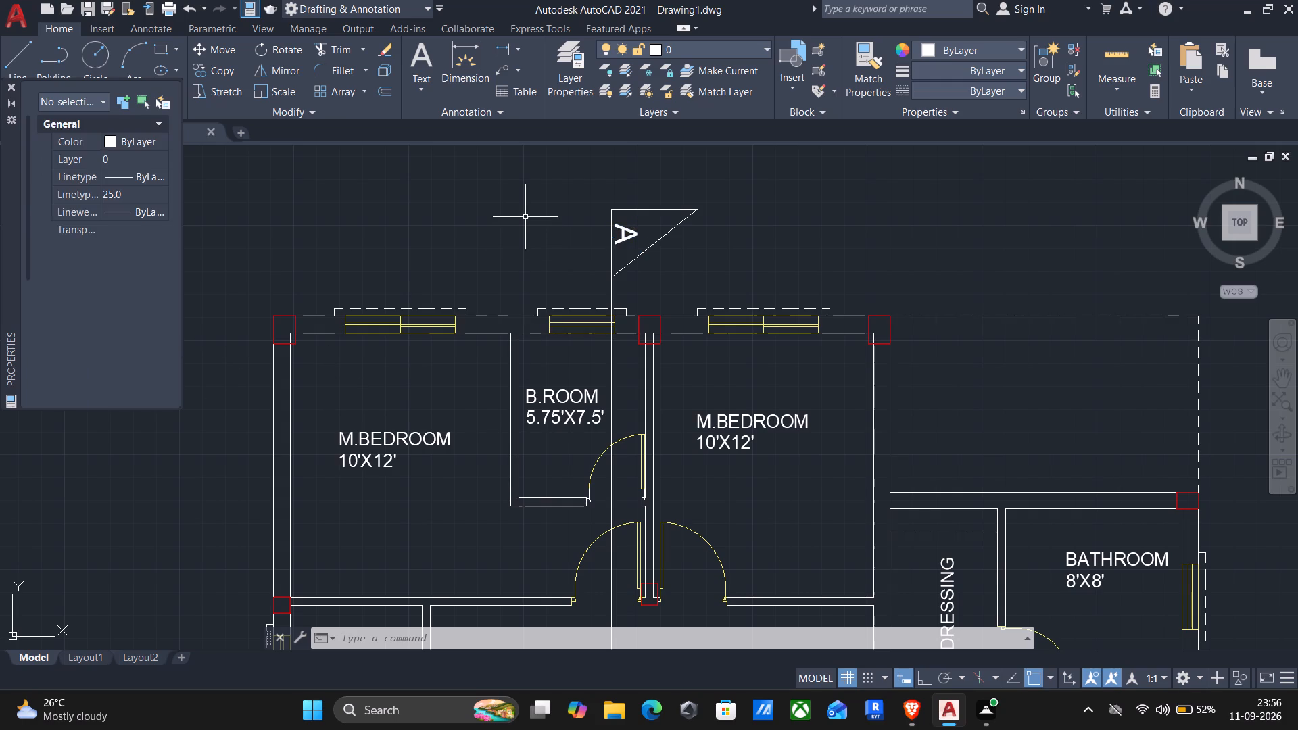
Move the enlarged A' text off the section line so it sits fully inside the lower arrowhead.
scroll(525, 217, down, 2)
middle_drag(500, 383, 573, 228)
scroll(591, 511, down, 1)
middle_drag(628, 416, 653, 349)
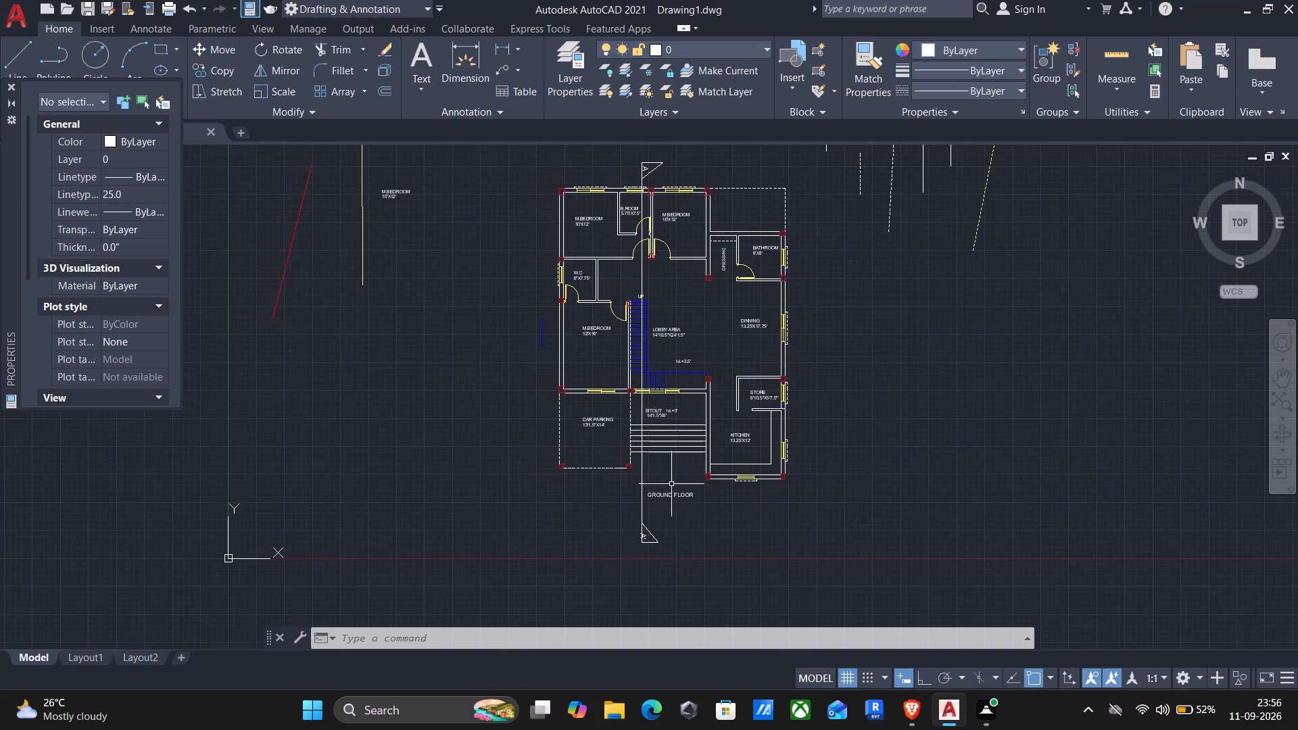
scroll(652, 550, up, 3)
click(622, 477)
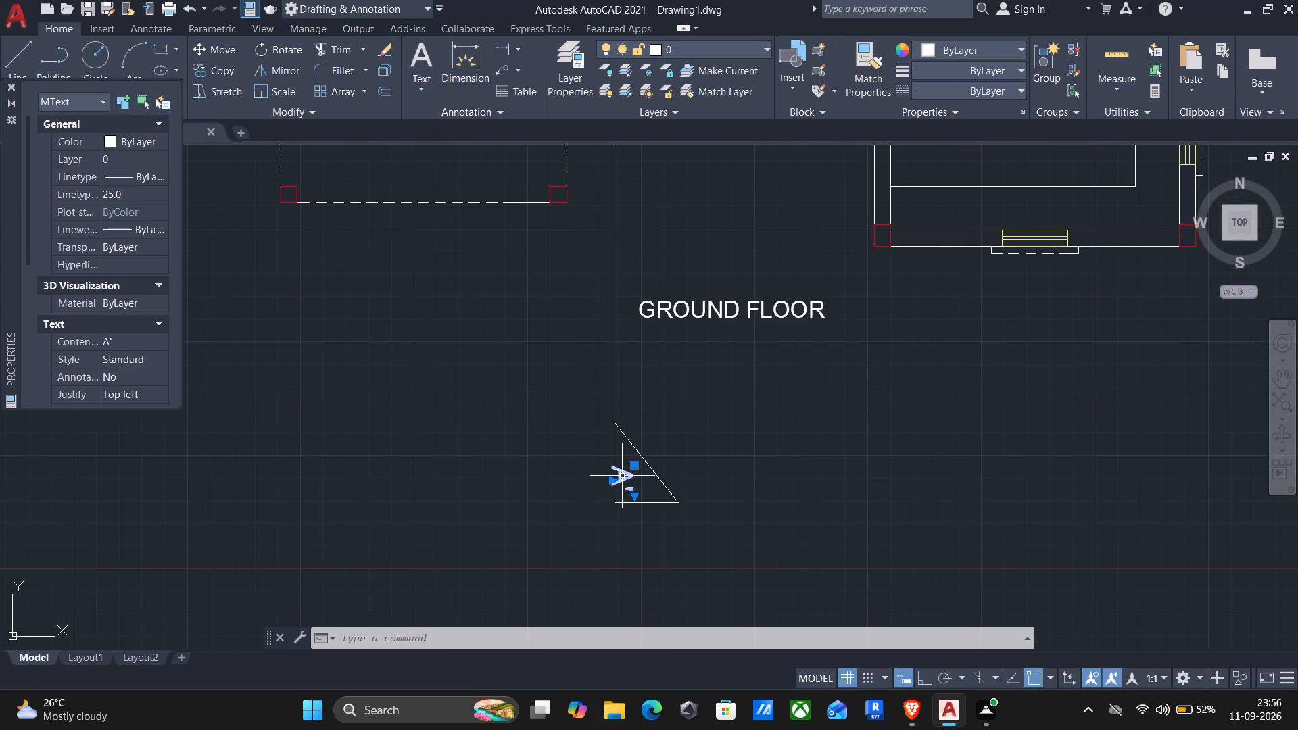
key(m)
key(Return)
scroll(615, 477, up, 4)
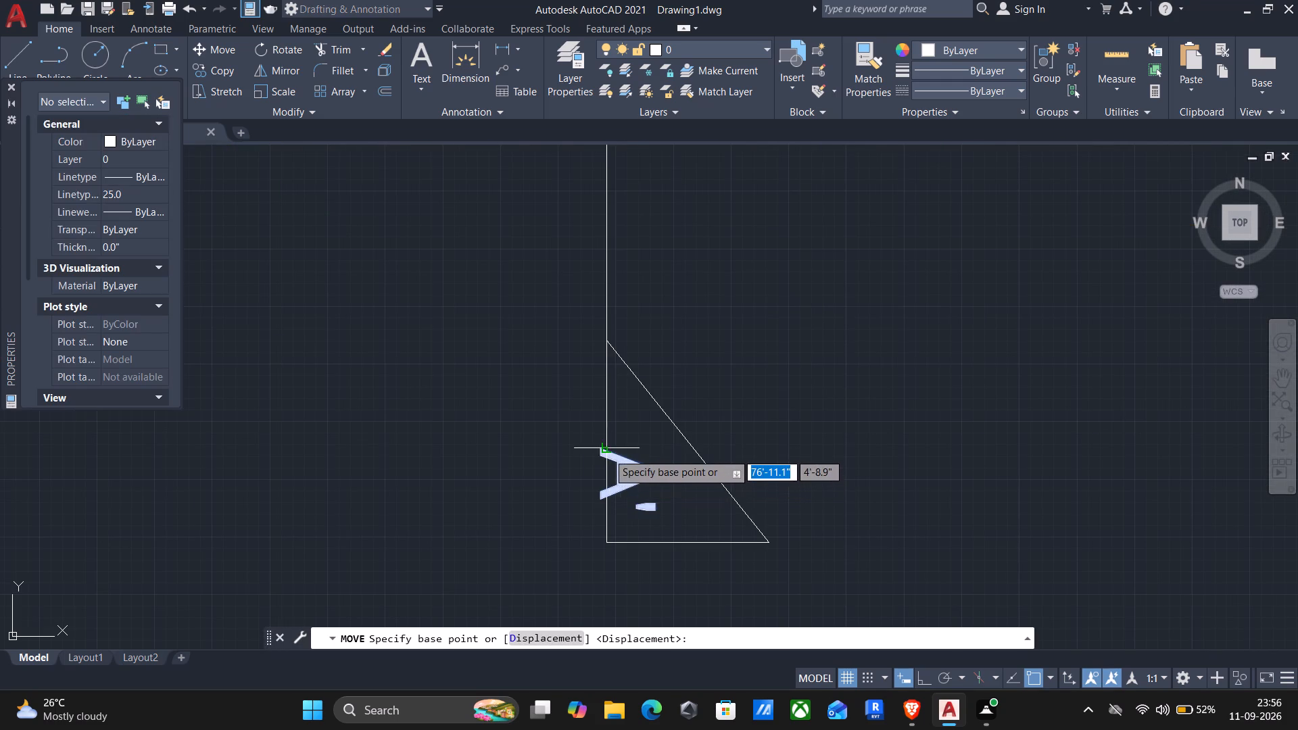
scroll(608, 453, up, 2)
click(591, 459)
click(651, 473)
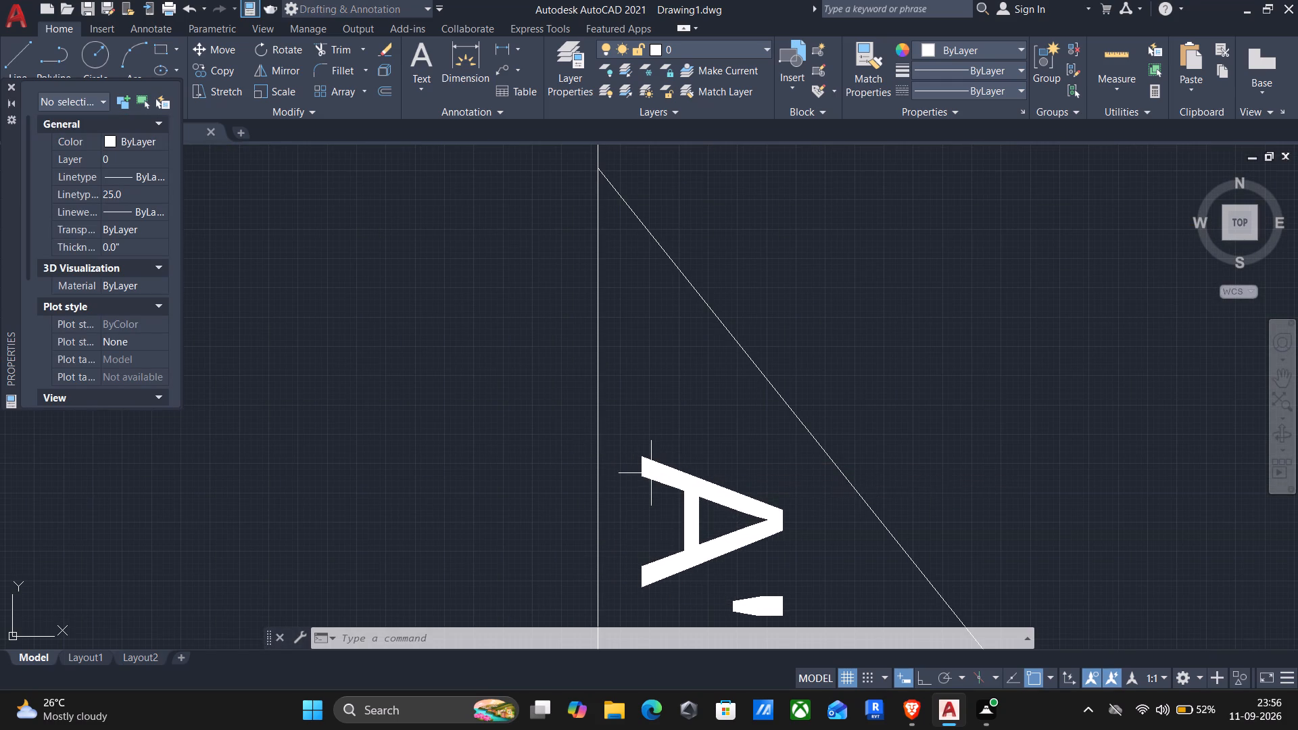
Use MATCHPROP to copy the dashed car parking outline's properties to the section line and its lower arrowhead.
scroll(651, 471, down, 3)
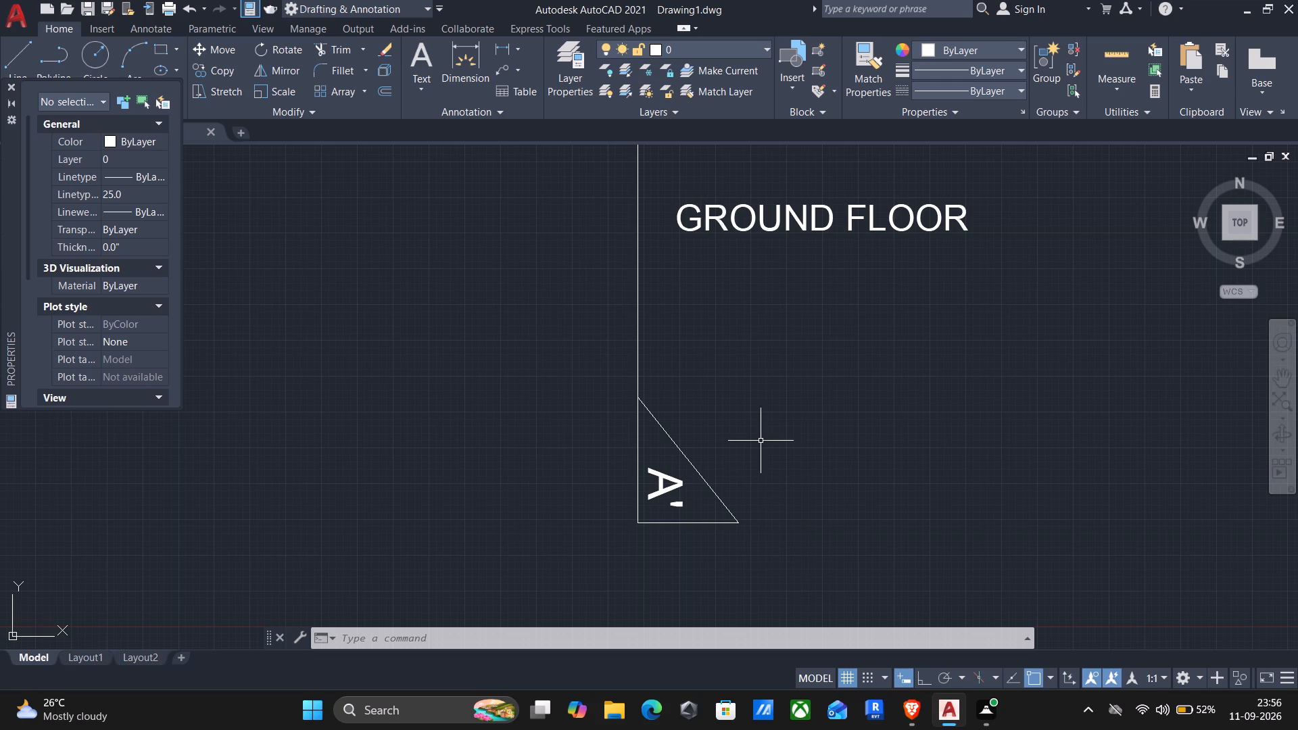
scroll(761, 441, down, 1)
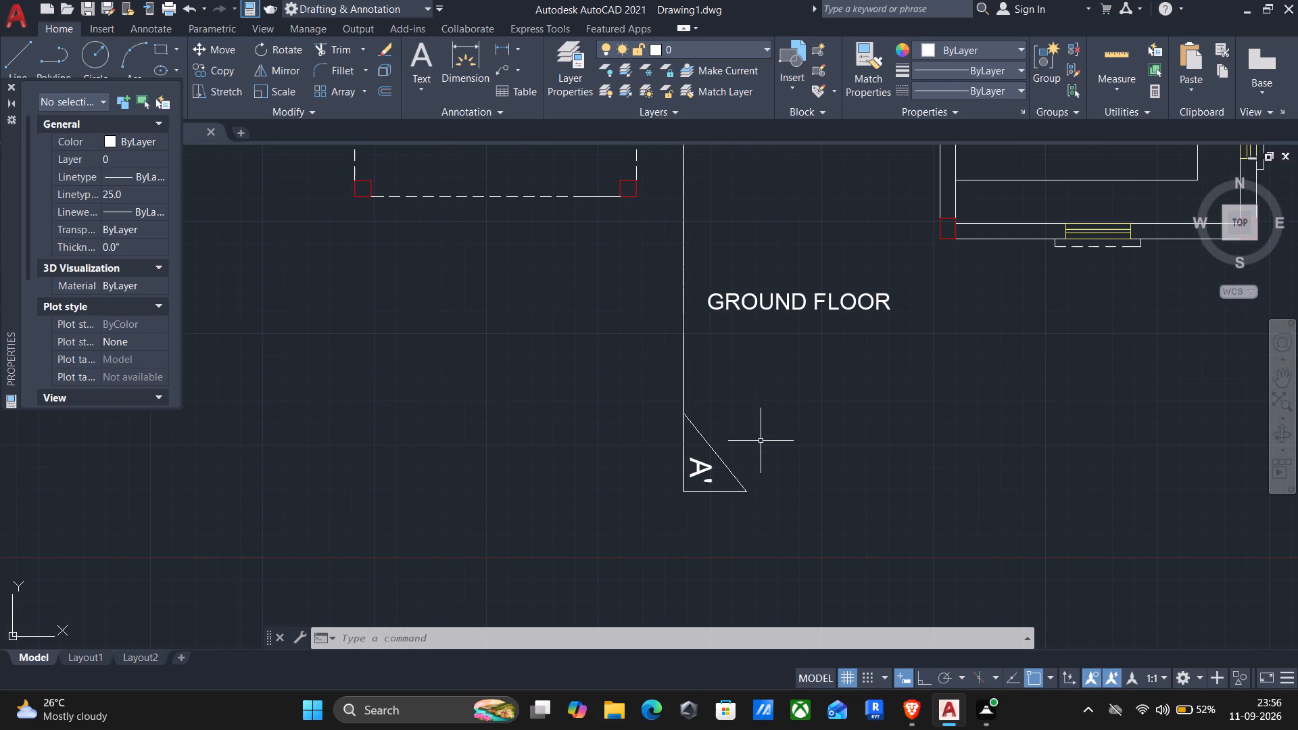
text(MAT)
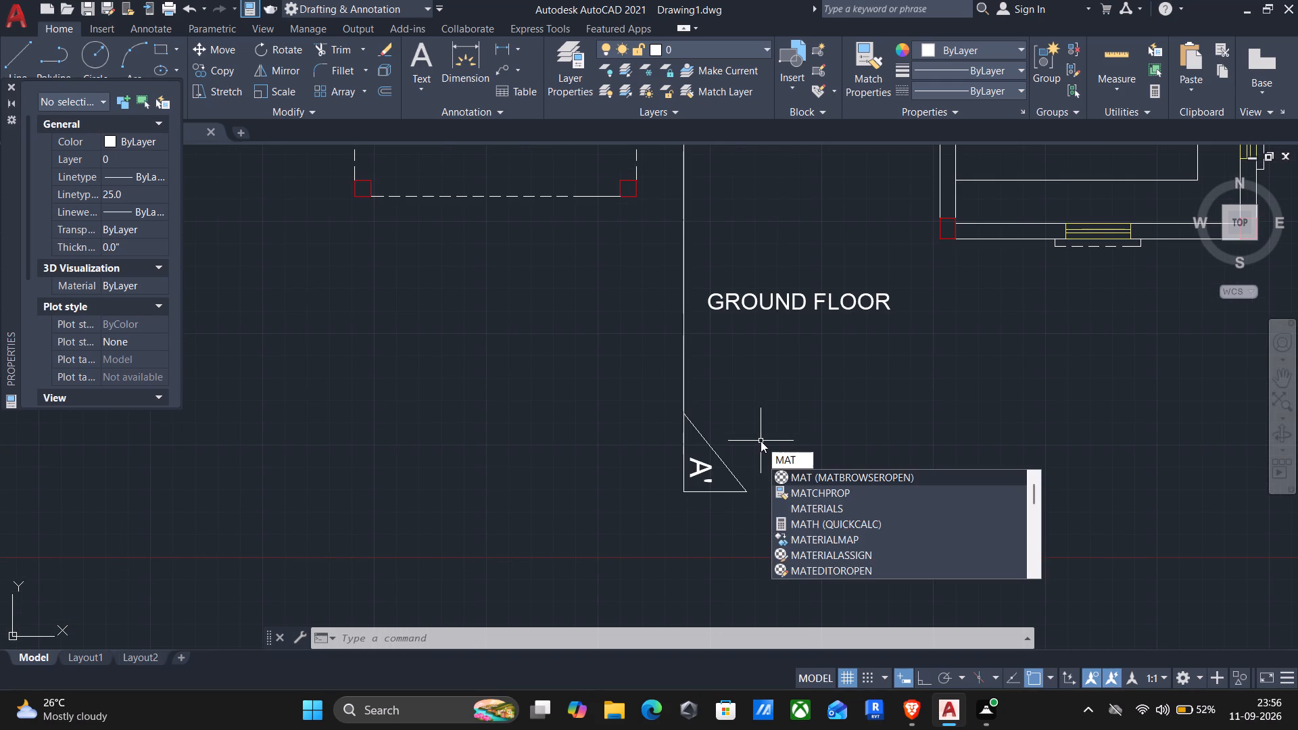
text(CH)
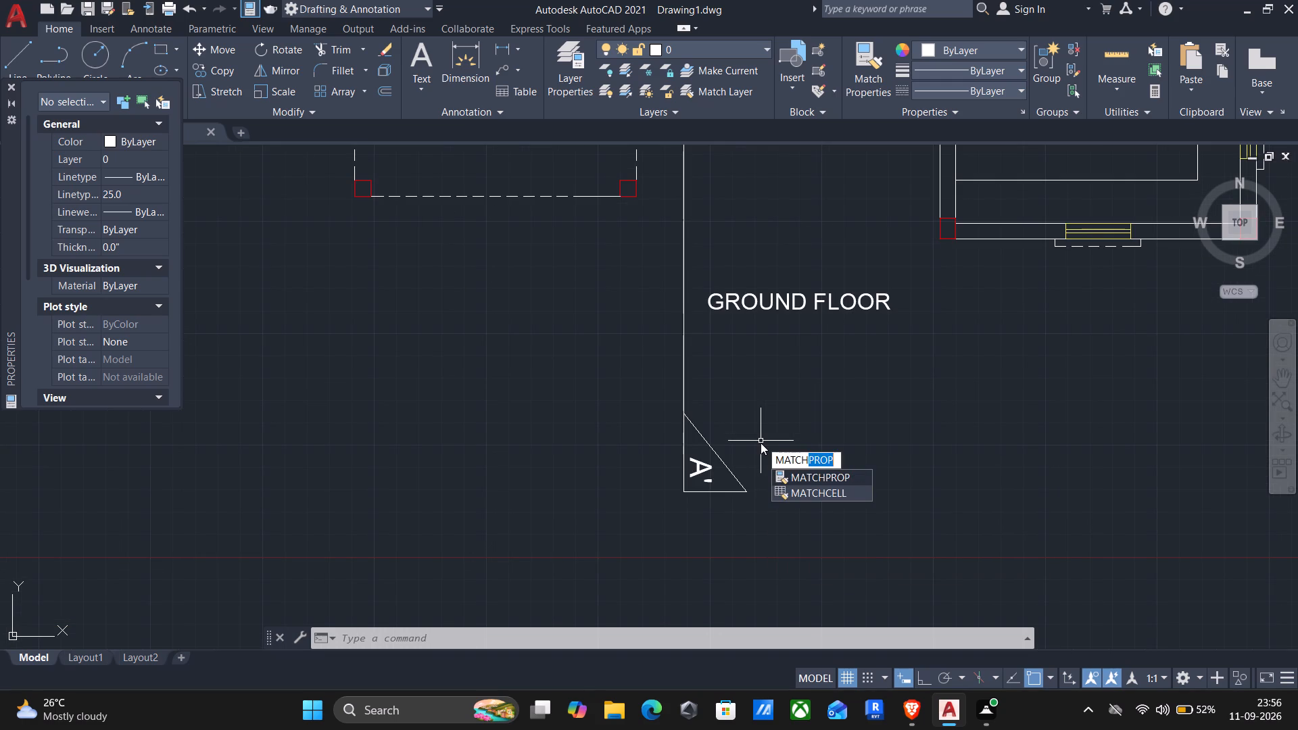
key(Return)
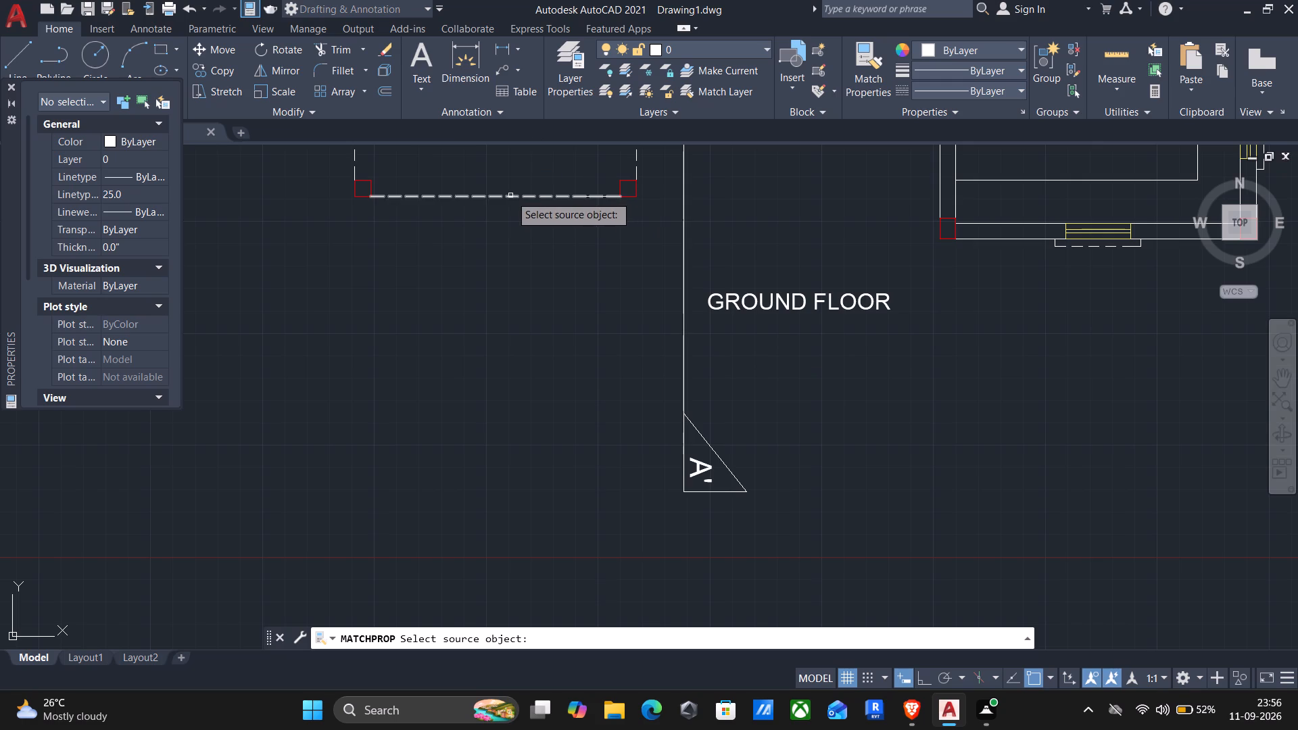
drag(510, 195, 510, 203)
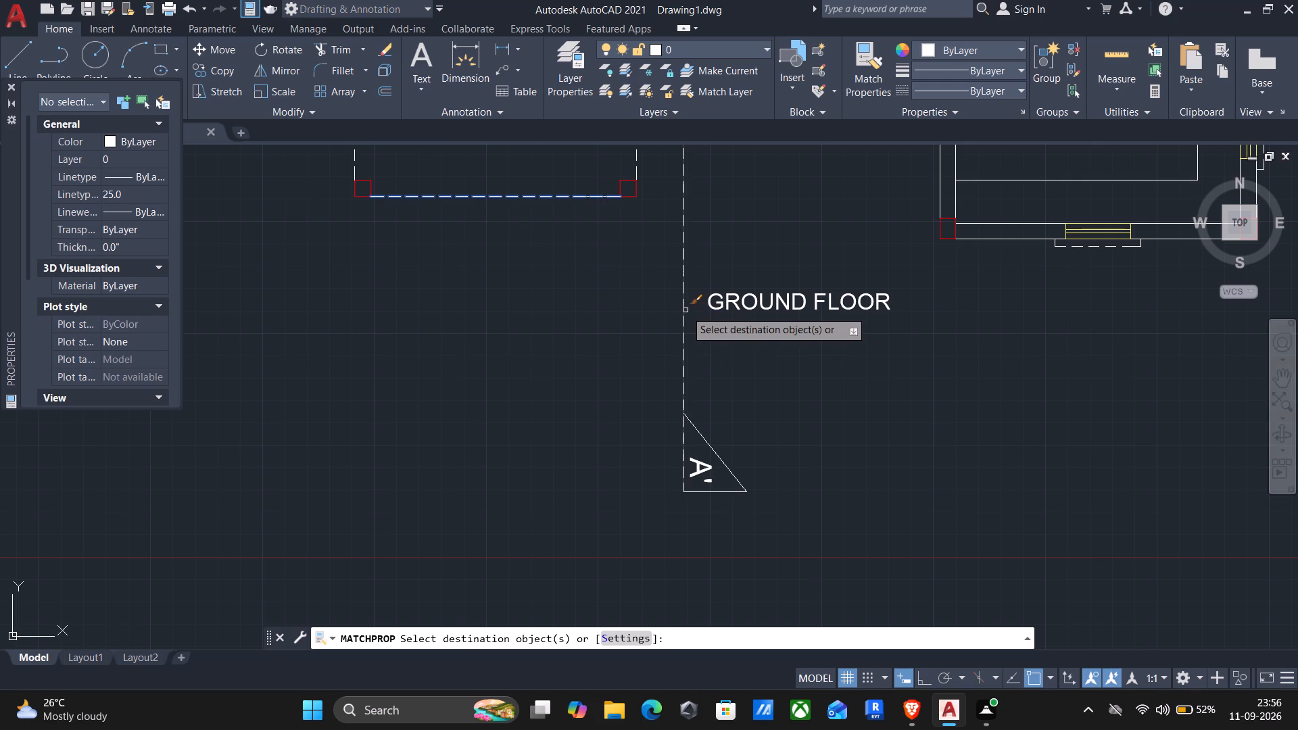
click(686, 310)
drag(823, 543, 816, 541)
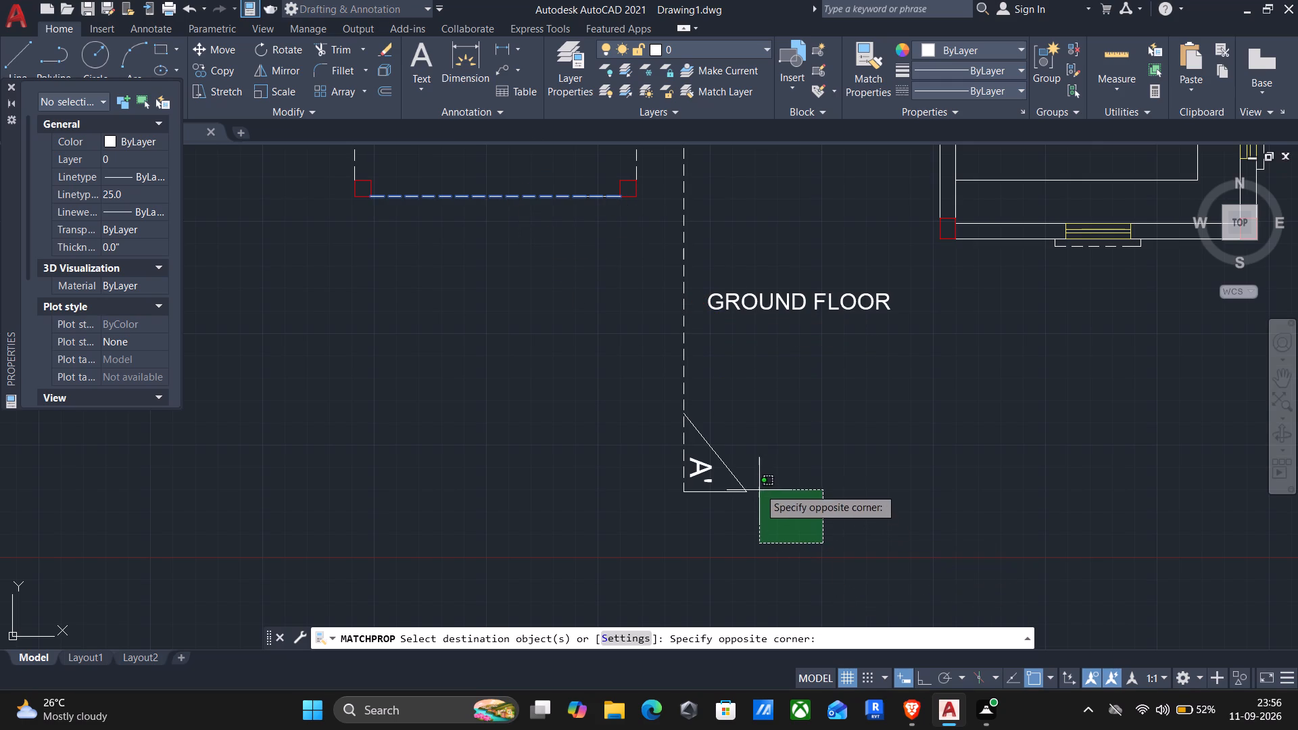
click(740, 440)
Match the upper arrowhead above the B.ROOM to the same dashed car parking outline and end the command.
scroll(708, 391, down, 2)
middle_drag(649, 369, 566, 560)
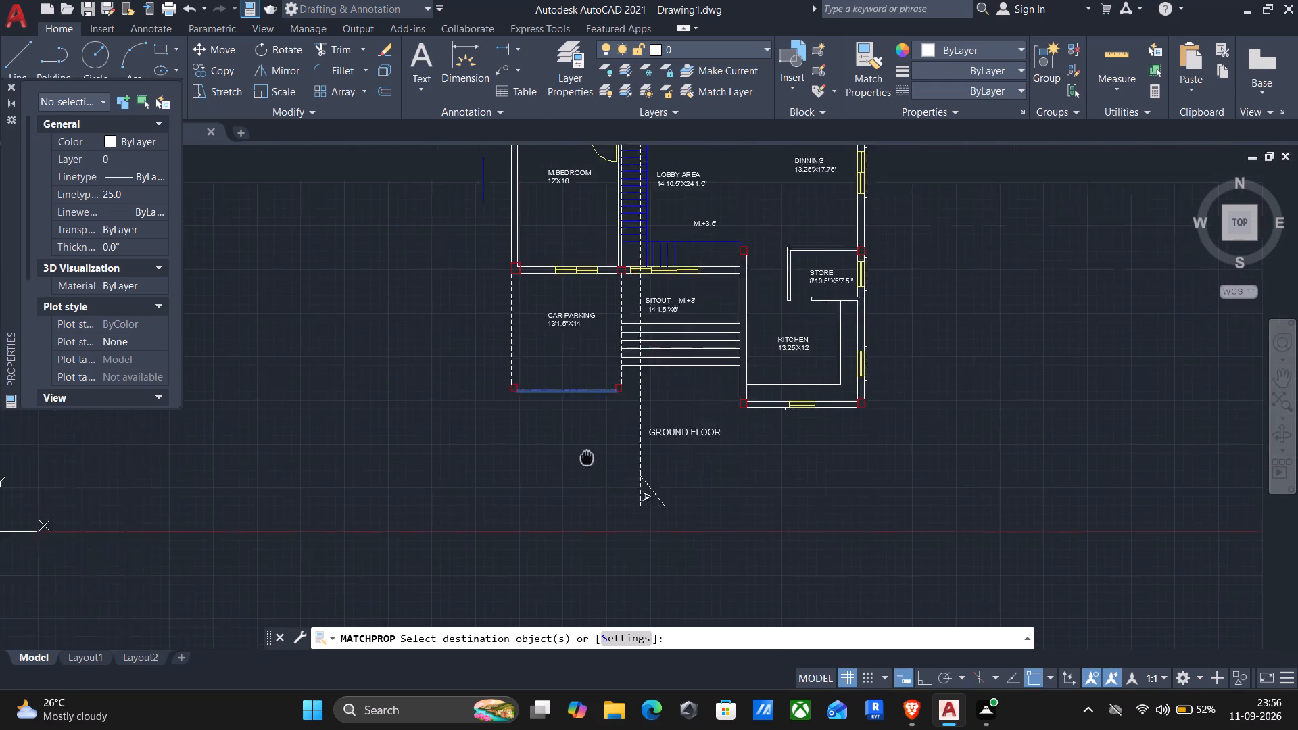
middle_drag(566, 560, 556, 728)
scroll(648, 289, up, 1)
click(648, 293)
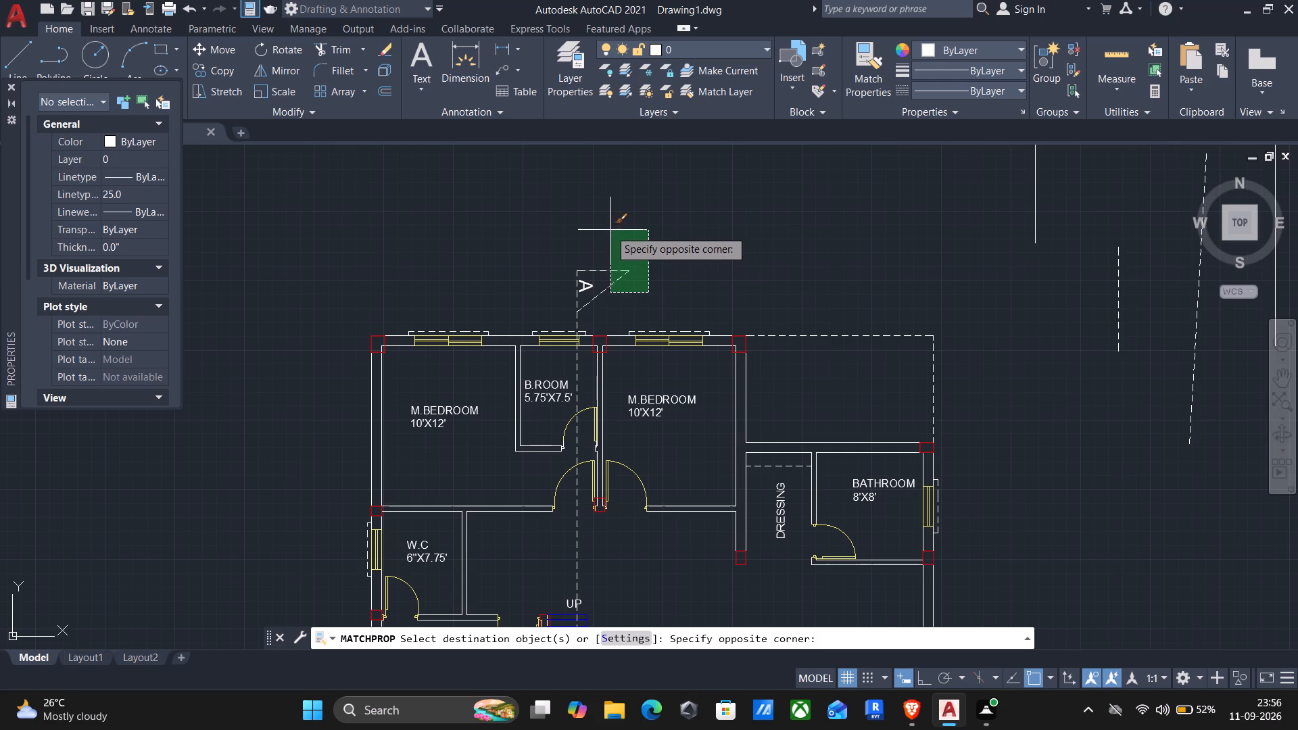
click(607, 225)
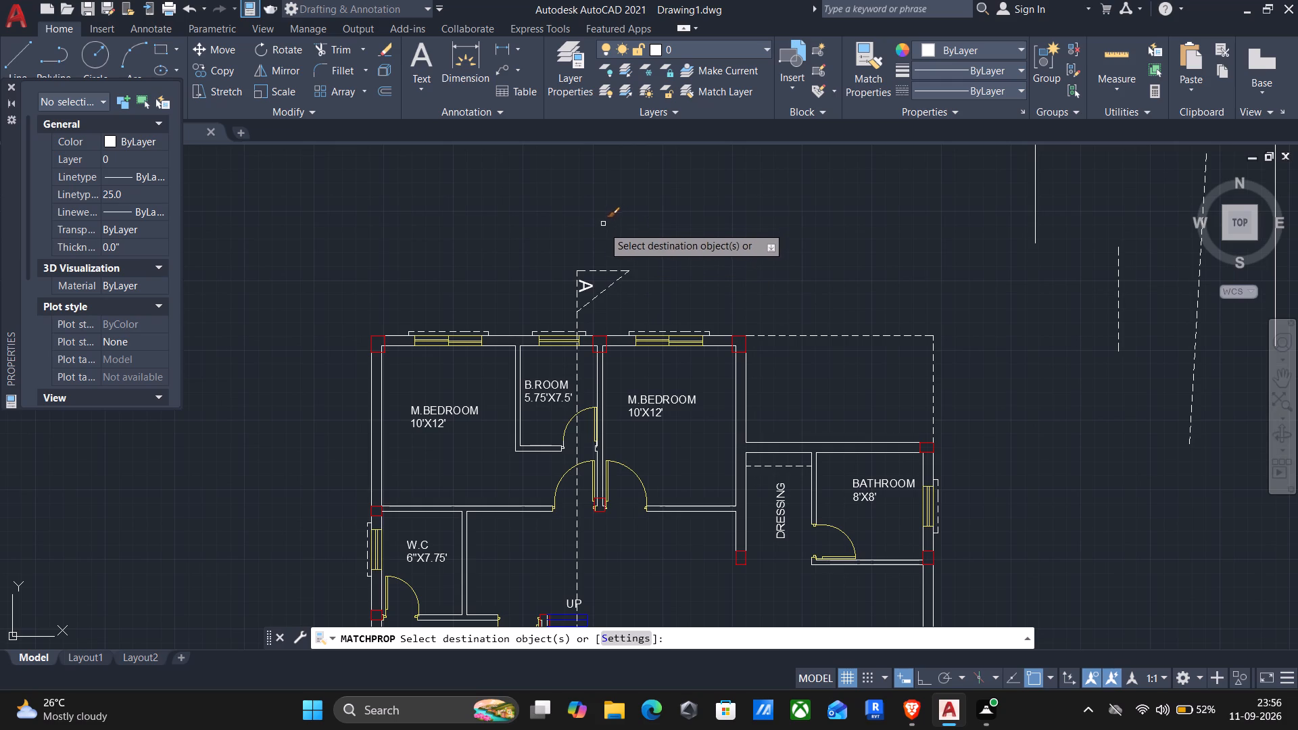
middle_drag(730, 306, 761, 223)
middle_drag(860, 455, 856, 399)
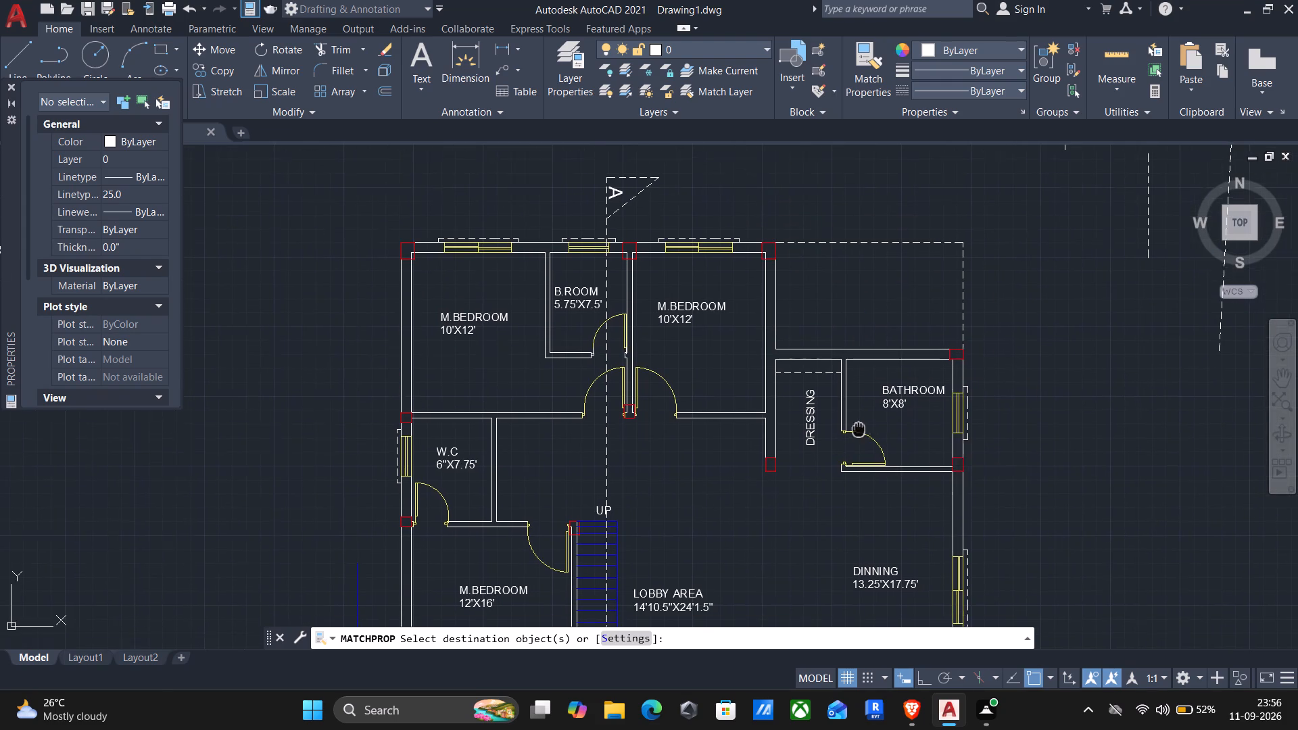
middle_drag(856, 399, 856, 395)
key(Escape)
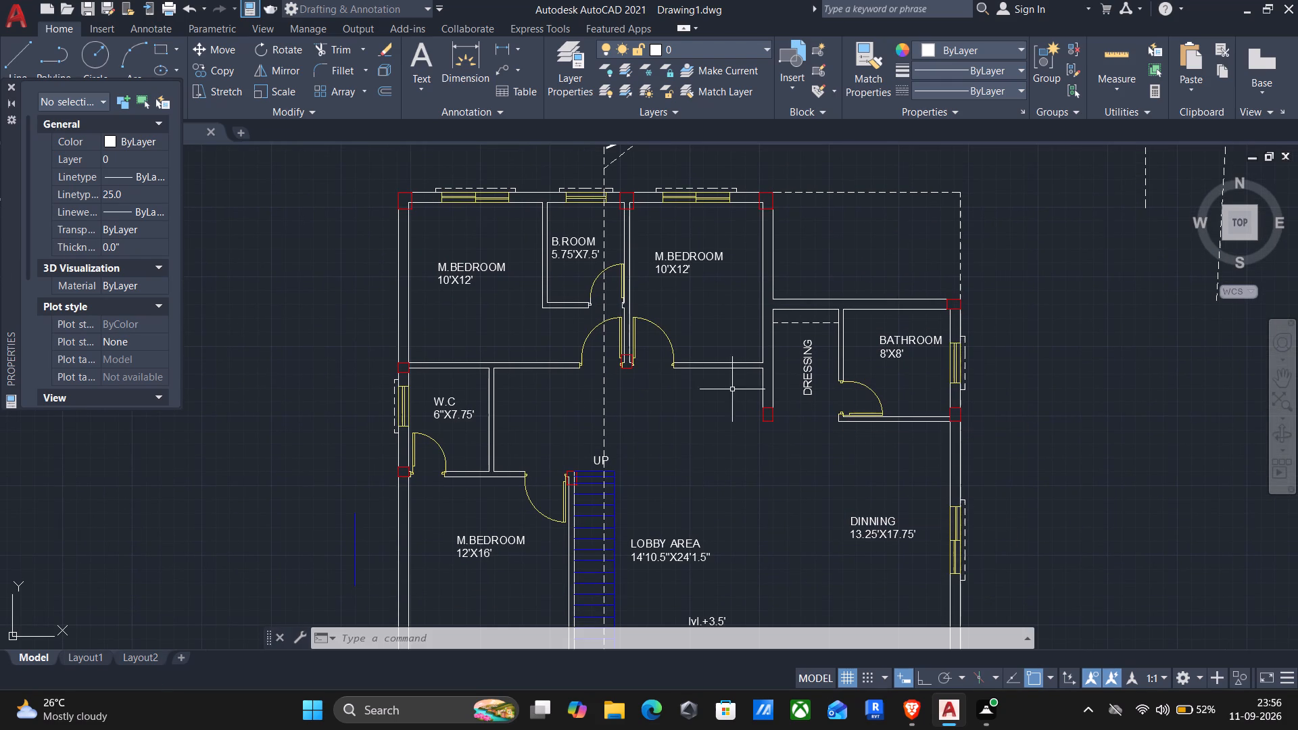
Close the Properties palette.
click(10, 85)
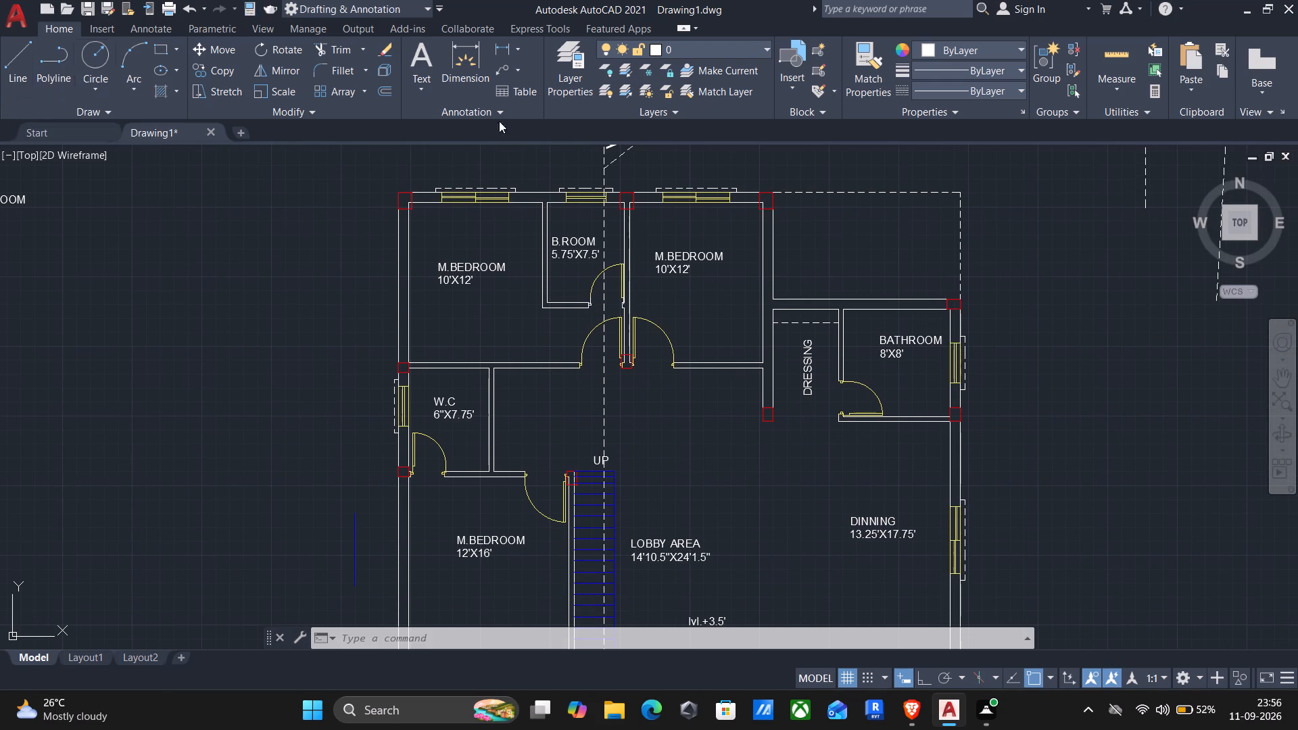
Set the current colour to magenta and draw a near-vertical reference line in the empty space east of the plan.
click(974, 50)
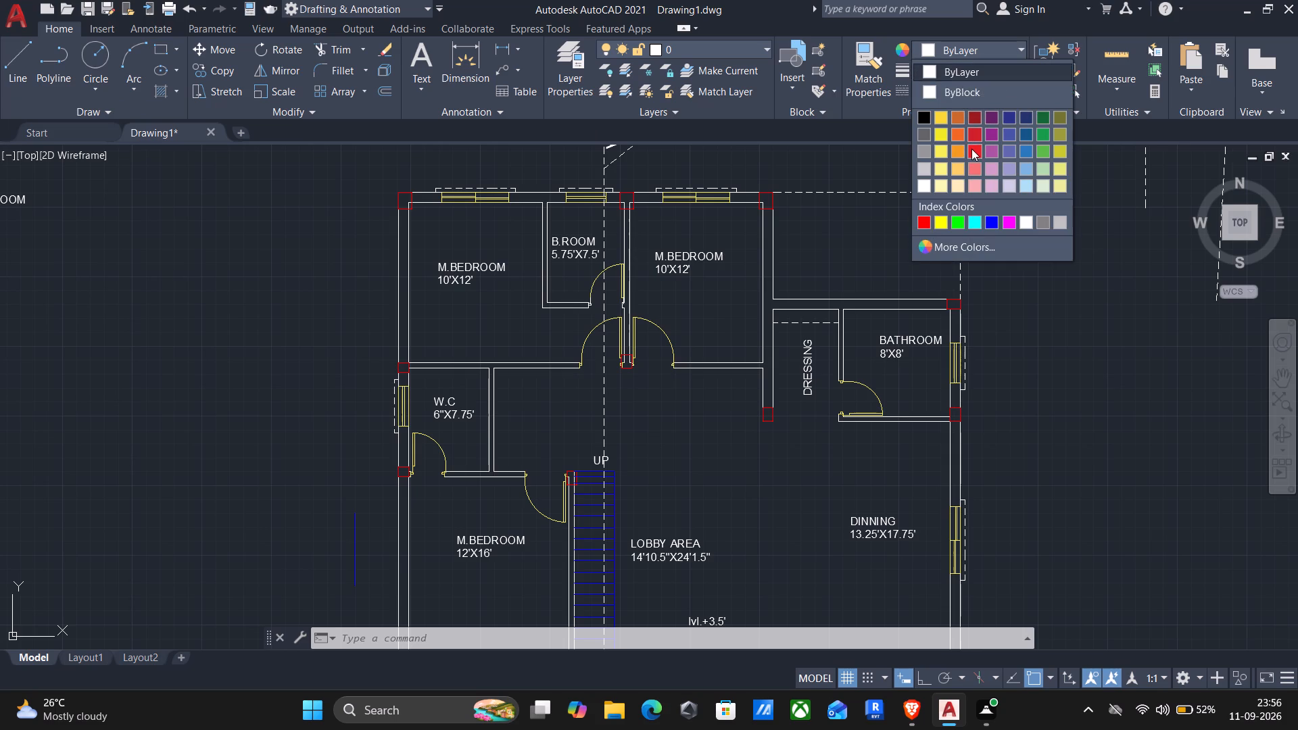
click(1011, 221)
key(l)
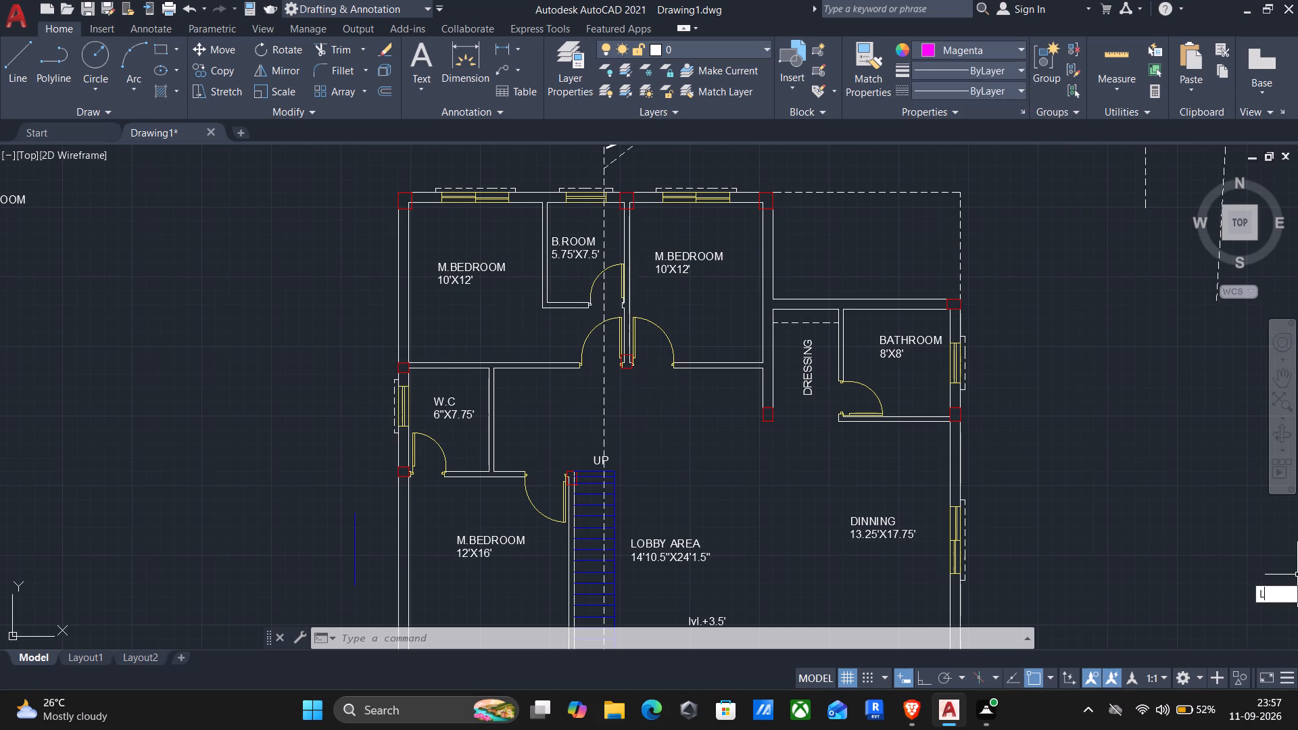
key(Return)
click(1255, 258)
drag(1105, 287, 1096, 364)
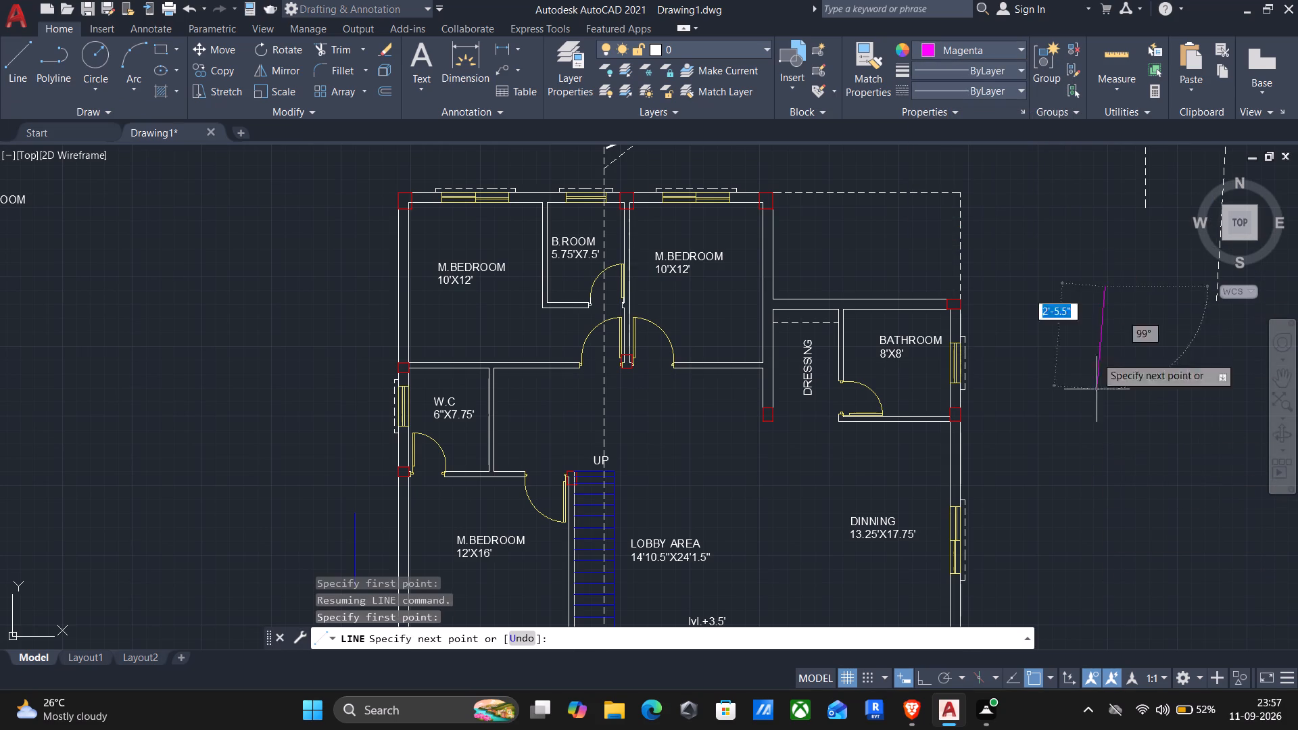
click(1100, 522)
key(Return)
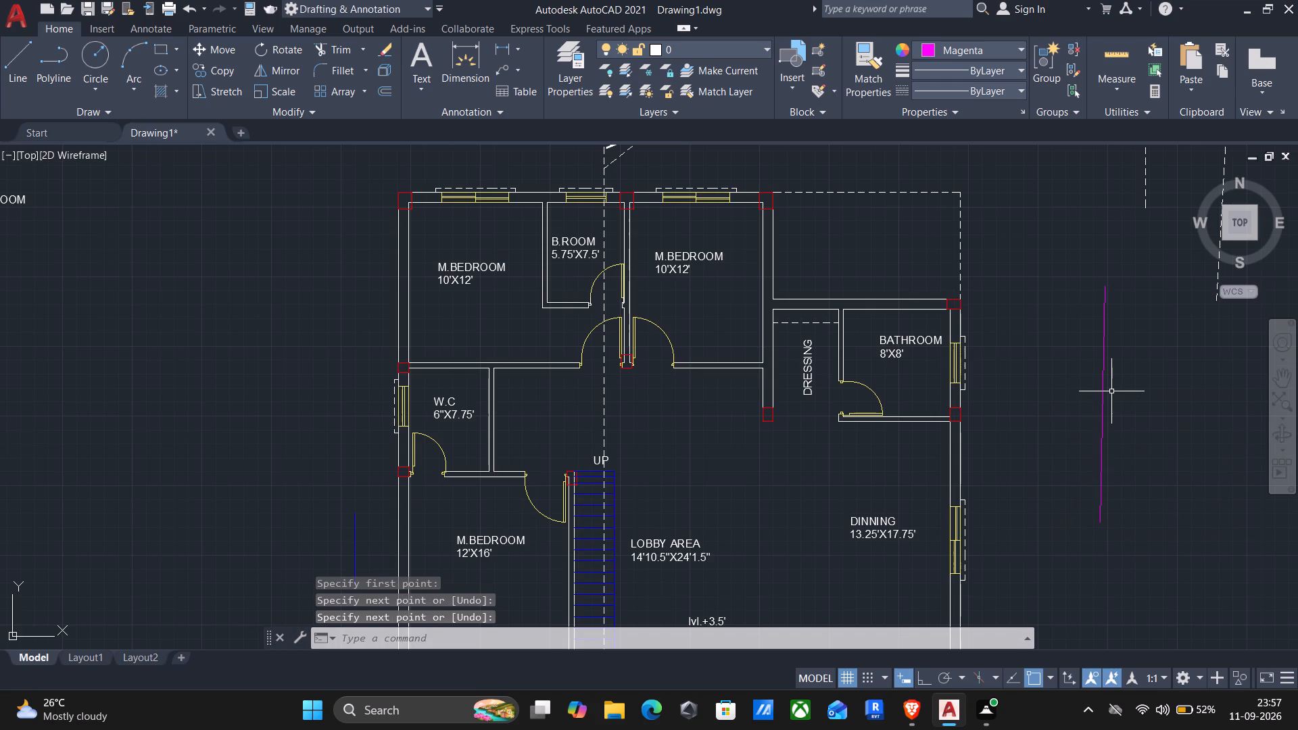
Use MATCHPROP to copy the magenta line's properties to the BATHROOM, DRESSING, DINNING, B.ROOM, W.C and both 10'X12' M.BEDROOM labels.
text(MATCJ)
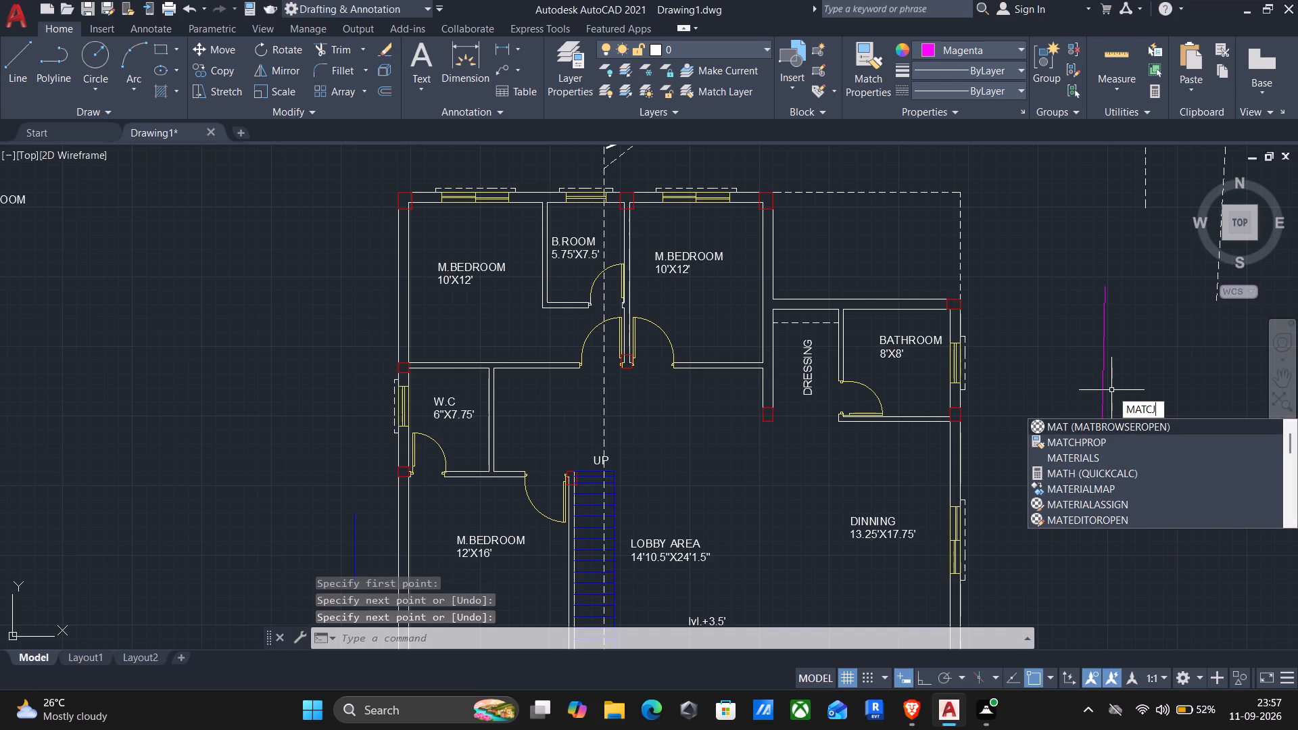
key(BackSpace)
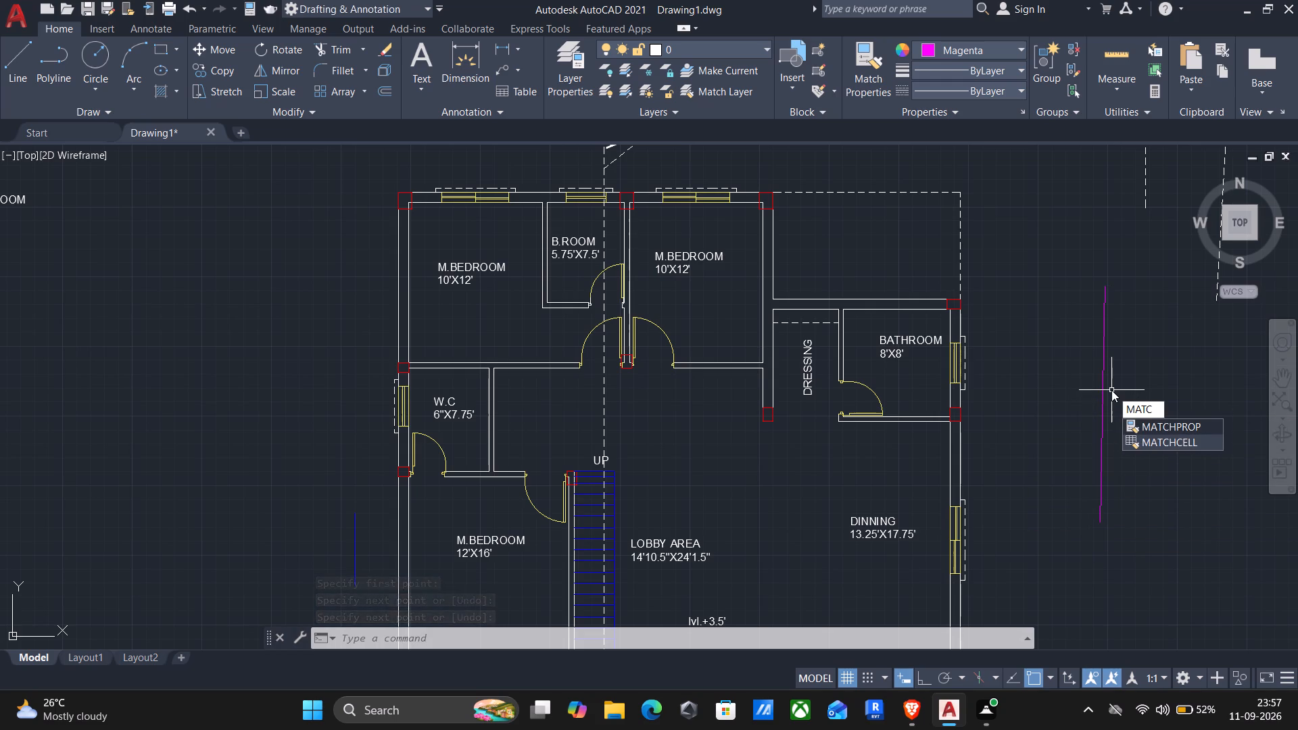
key(Down)
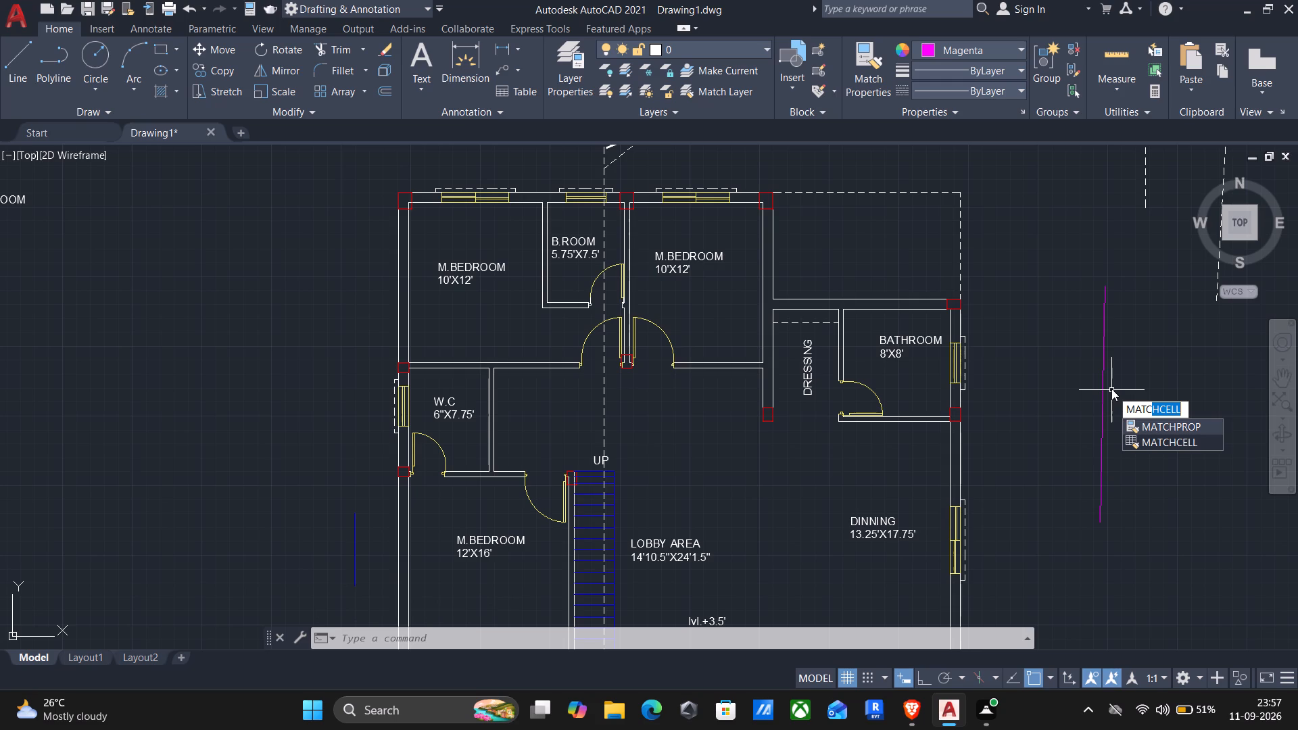
key(Up)
key(Return)
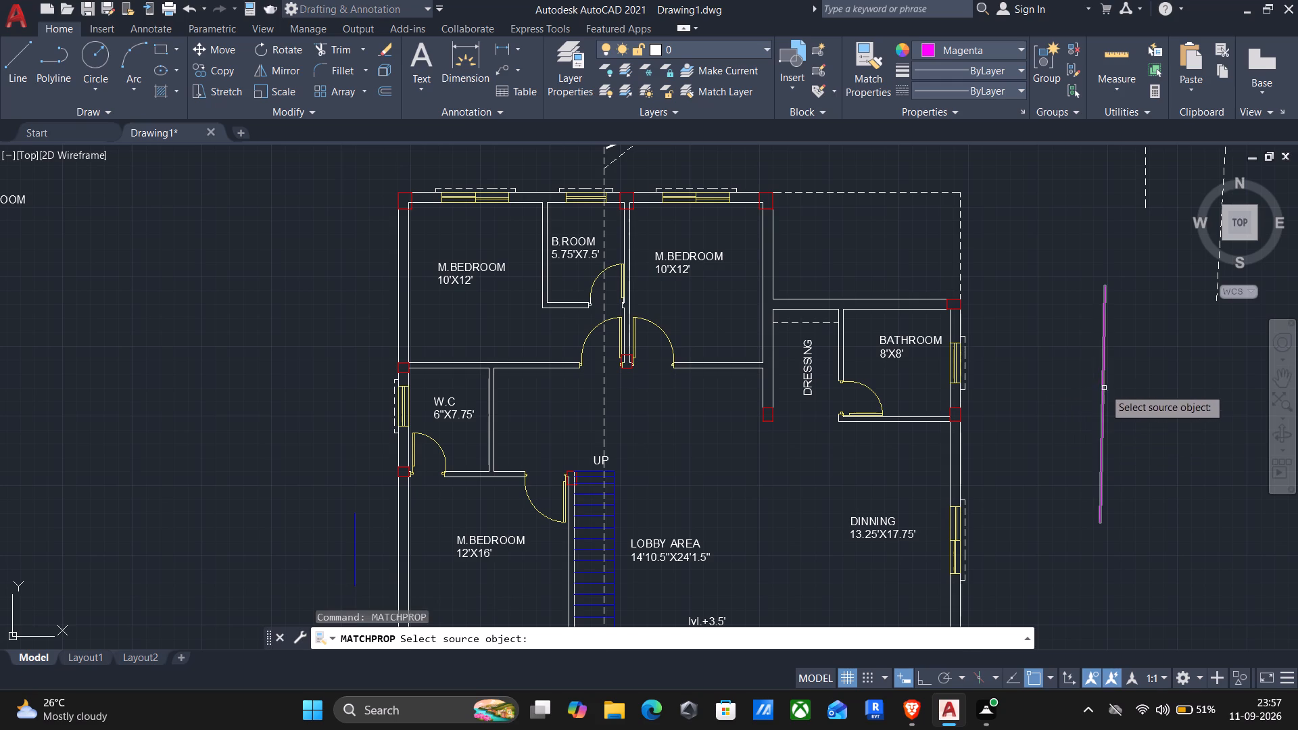
click(1105, 397)
click(886, 349)
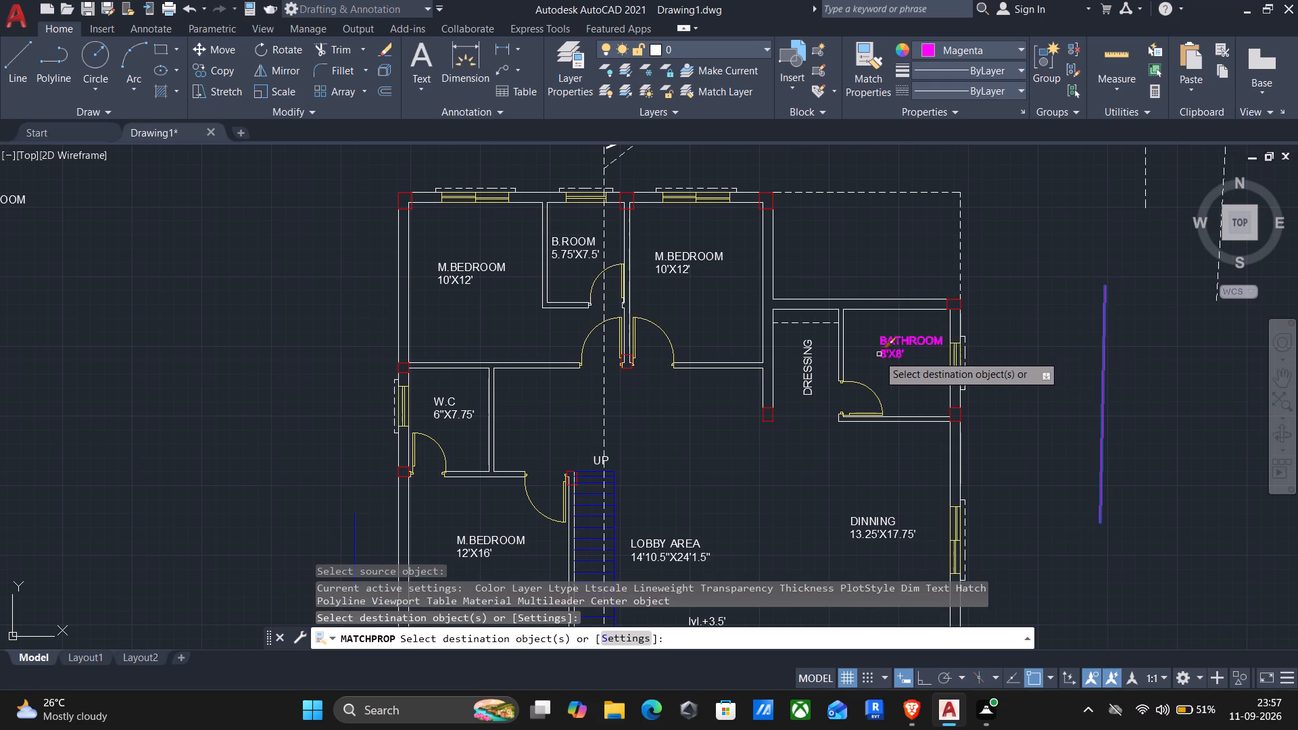
click(810, 374)
click(874, 515)
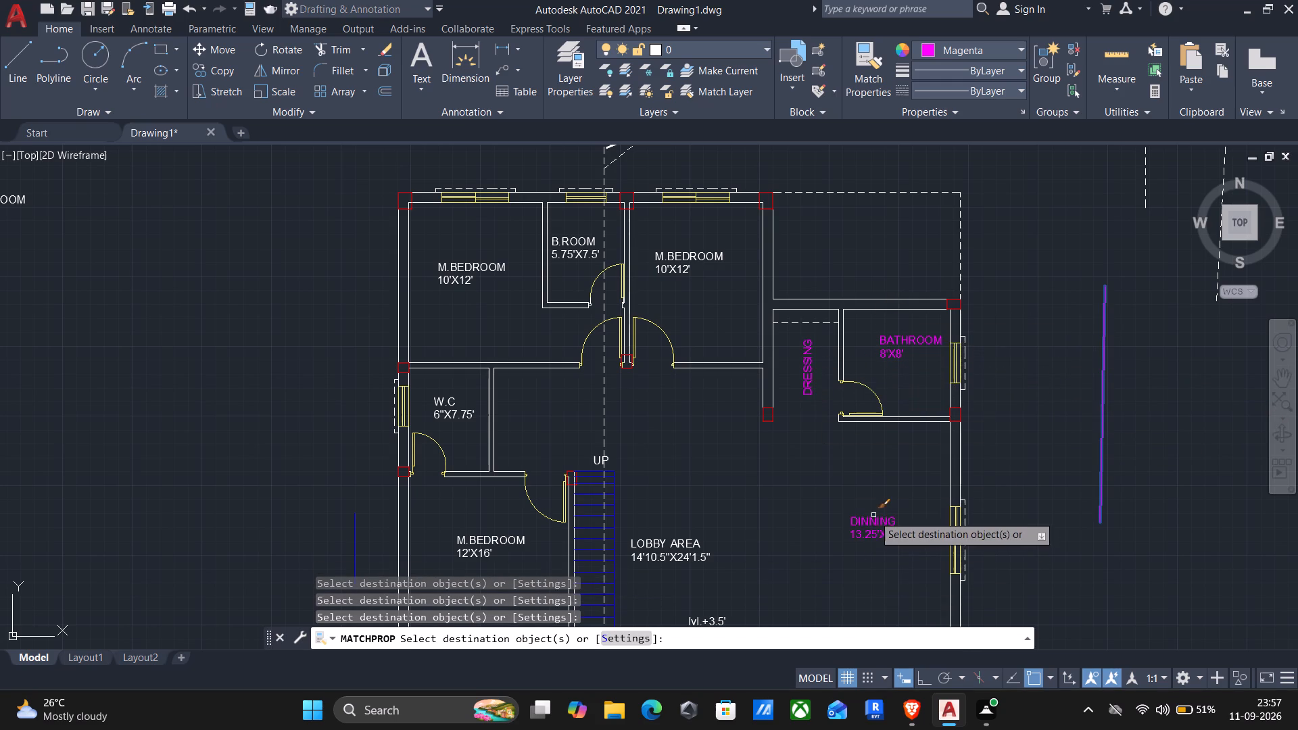
click(698, 264)
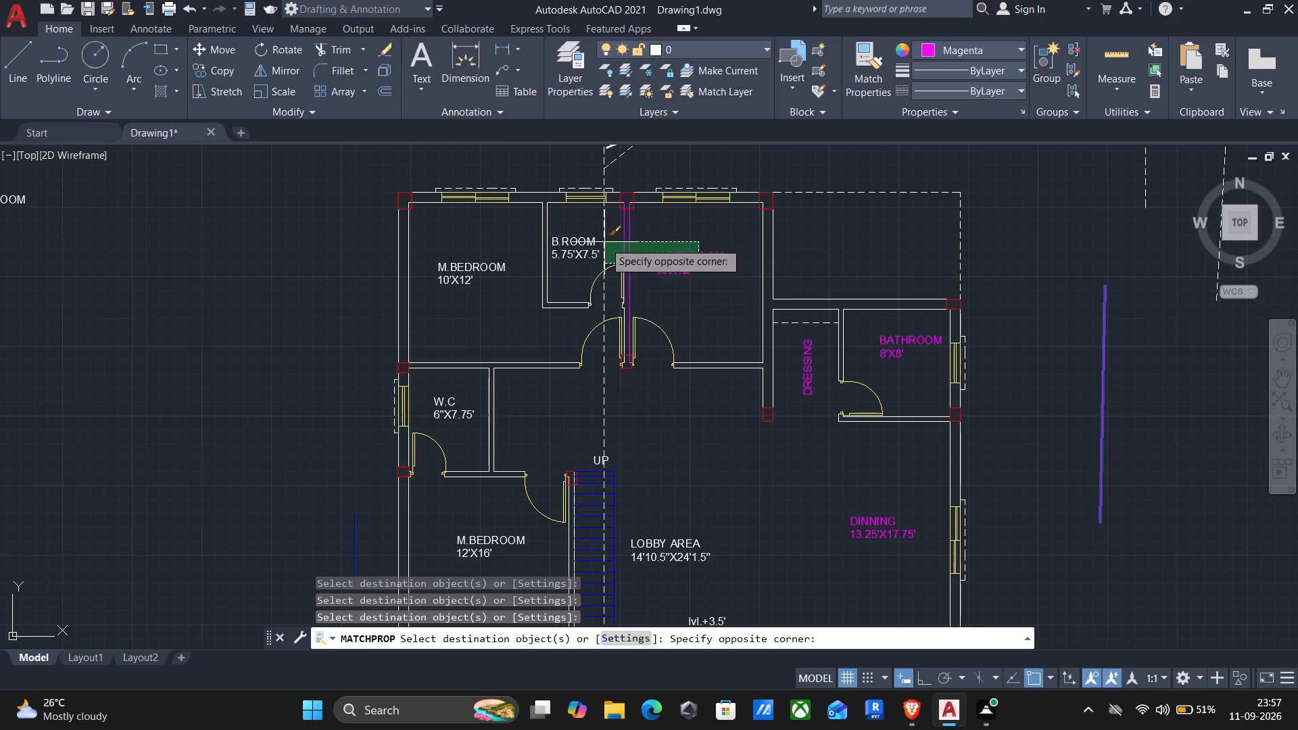
click(682, 255)
click(572, 247)
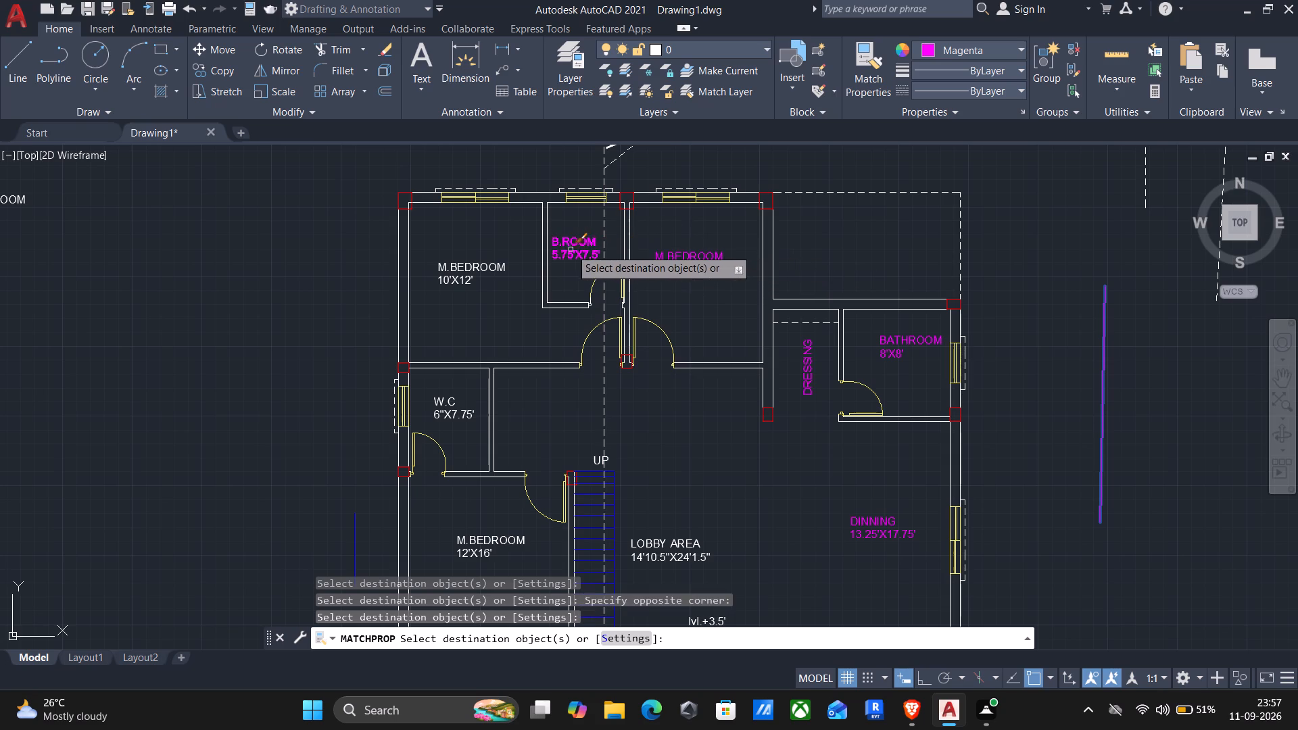
click(478, 268)
click(447, 406)
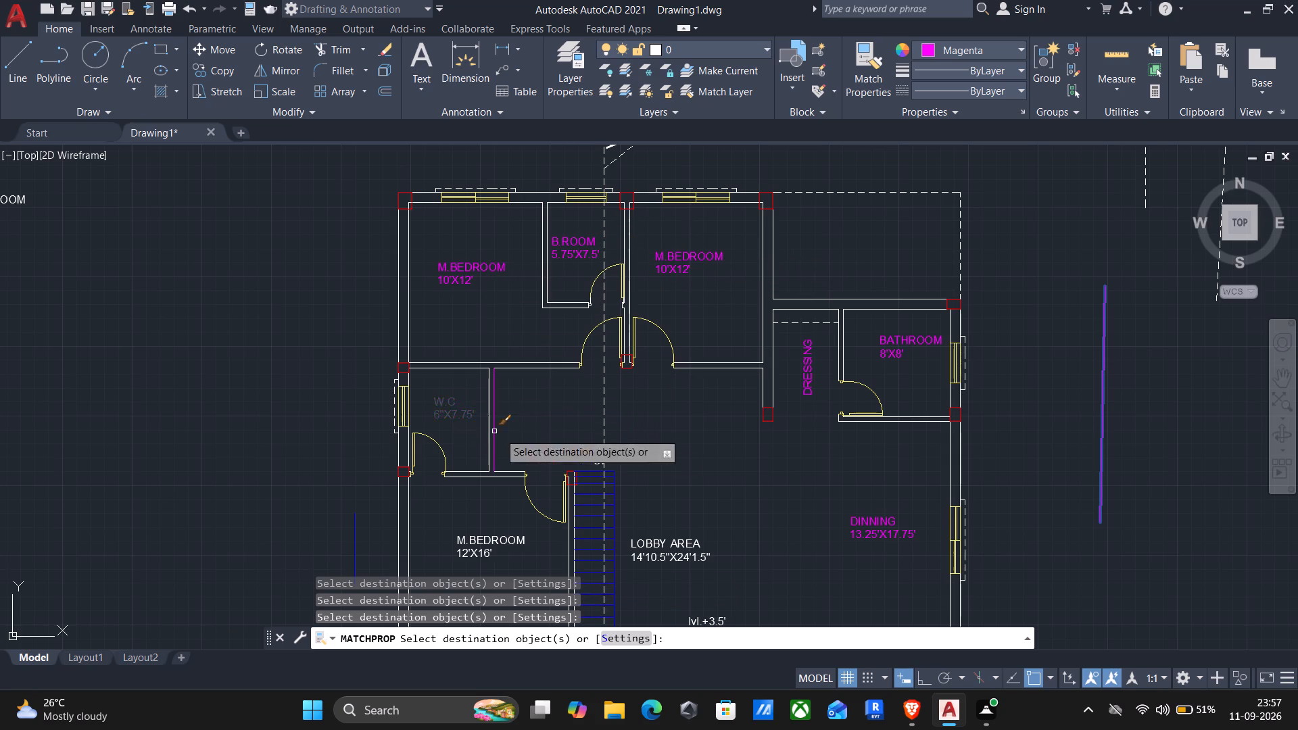
Match the UP, 12'X16' M.BEDROOM, LOBBY AREA and lvl.+3.5' labels to the same magenta line.
middle_drag(752, 479, 865, 367)
scroll(700, 343, up, 2)
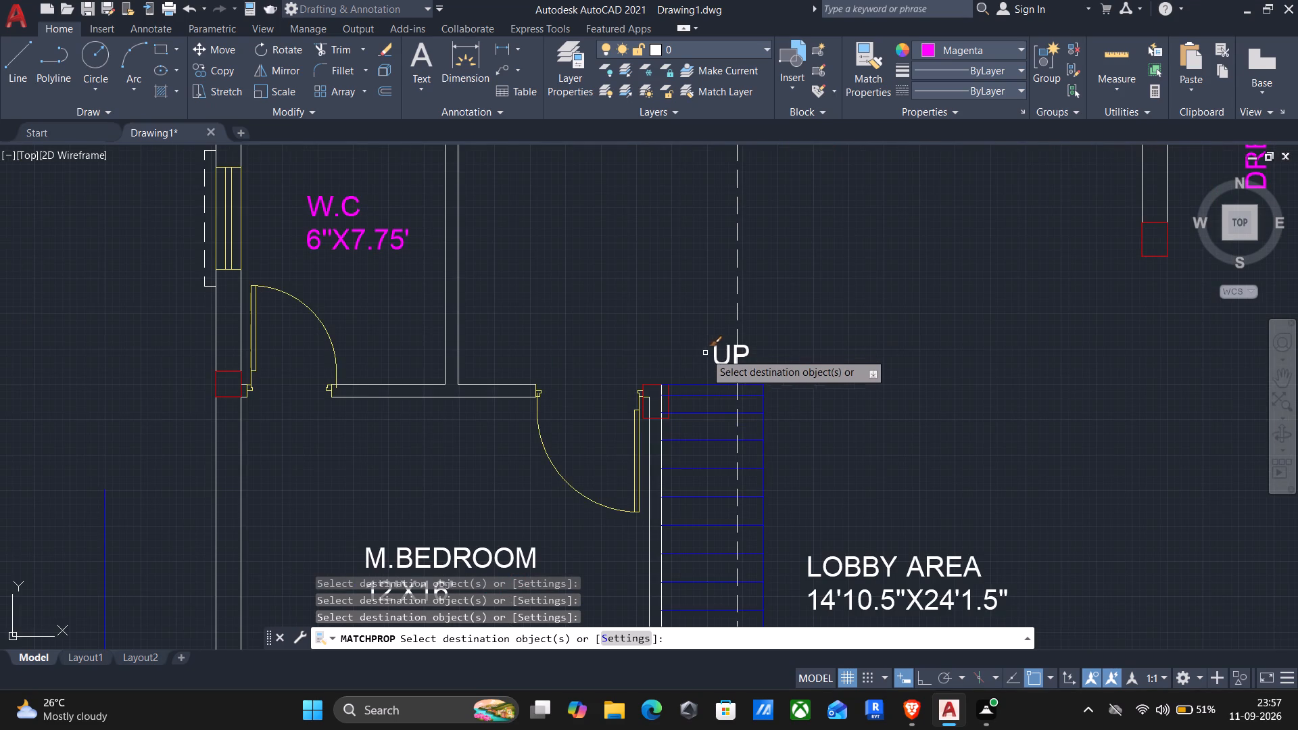
click(717, 354)
scroll(374, 435, down, 1)
middle_drag(400, 466, 608, 280)
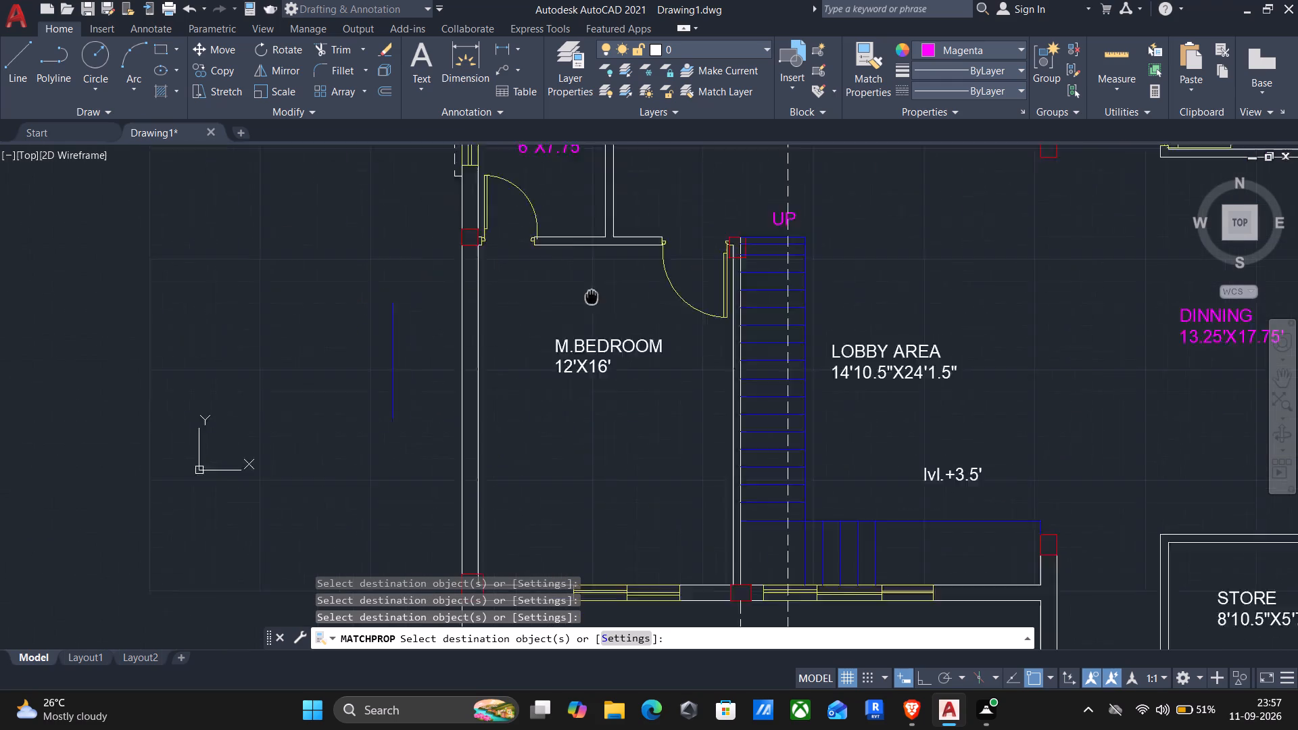
middle_drag(608, 280, 662, 235)
click(681, 277)
click(980, 290)
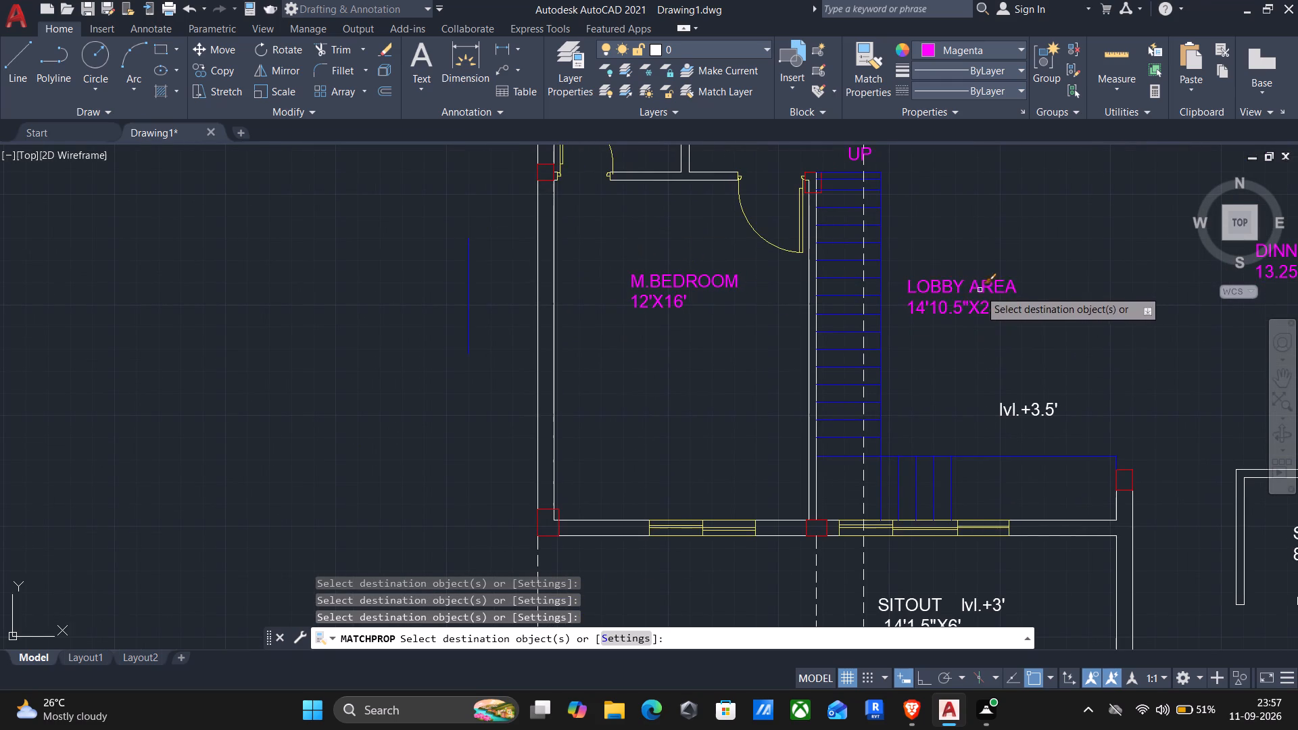
scroll(976, 314, down, 1)
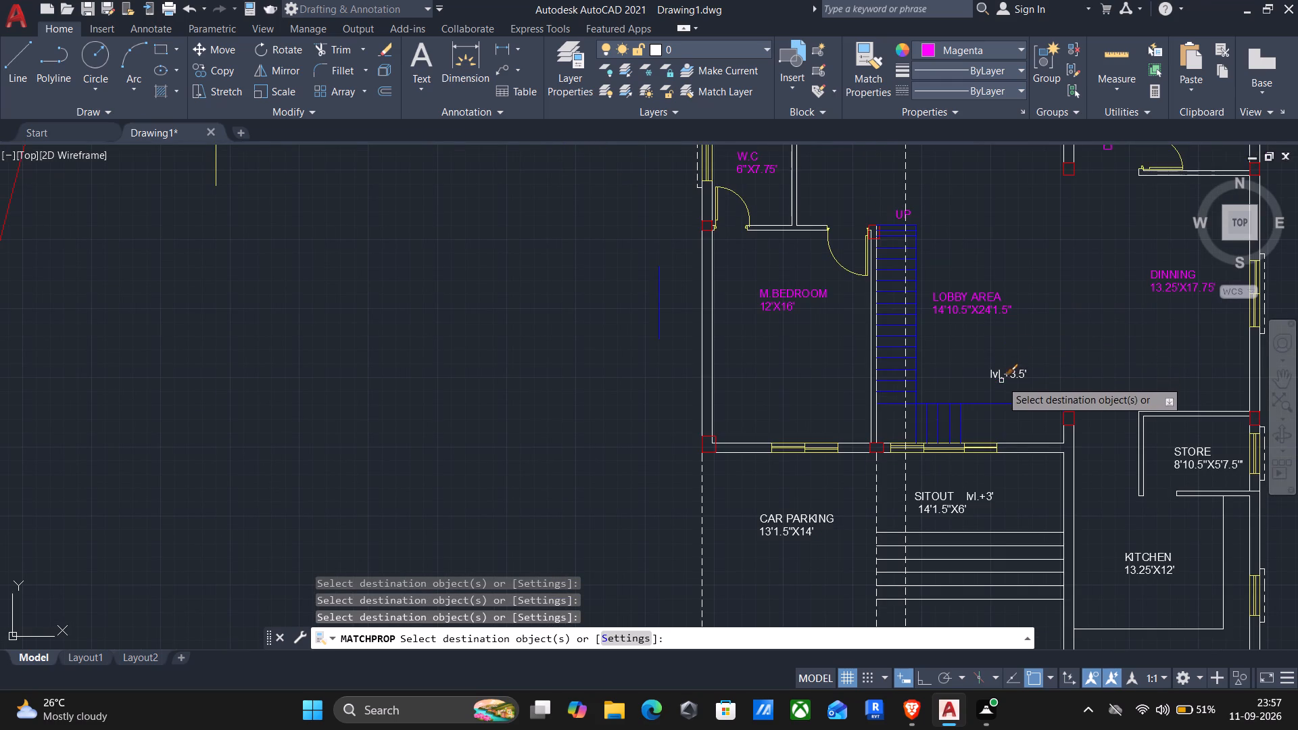
click(997, 374)
Match the SITOUT, CAR PARKING, KITCHEN and STORE labels to the magenta line as well.
click(965, 505)
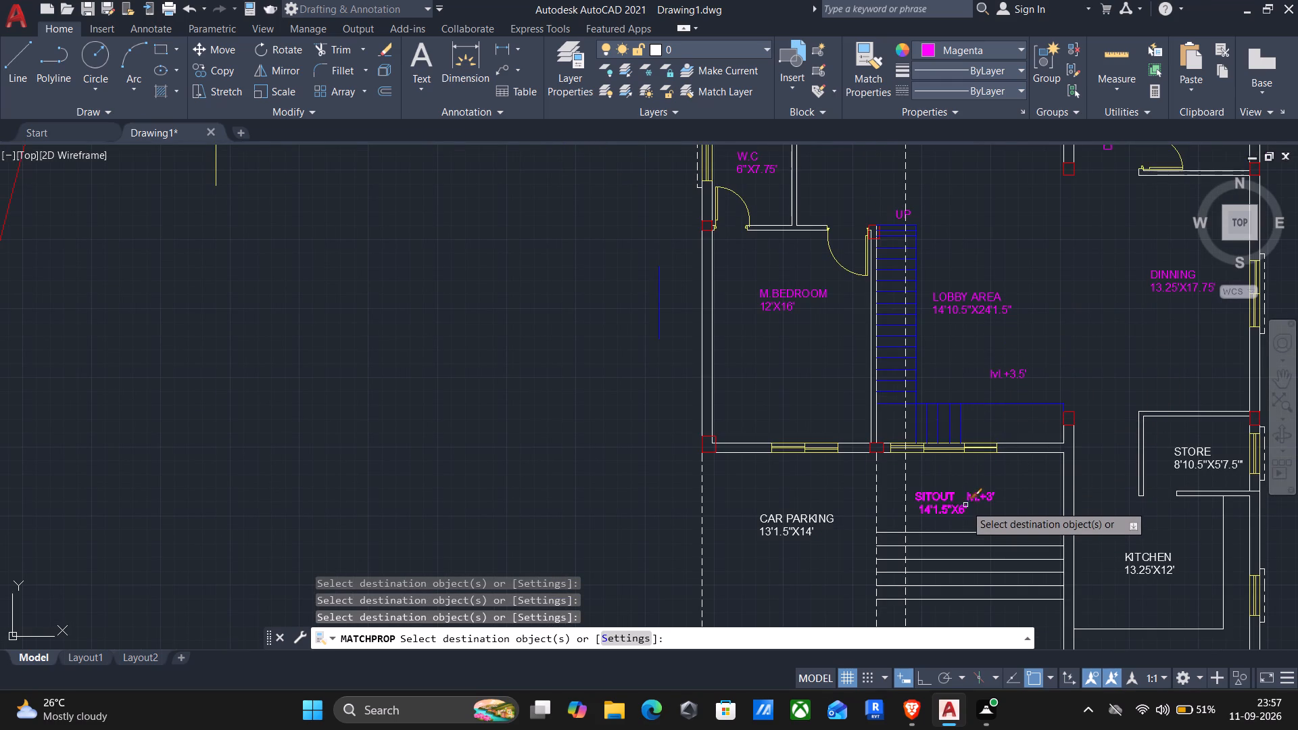
click(808, 512)
click(809, 541)
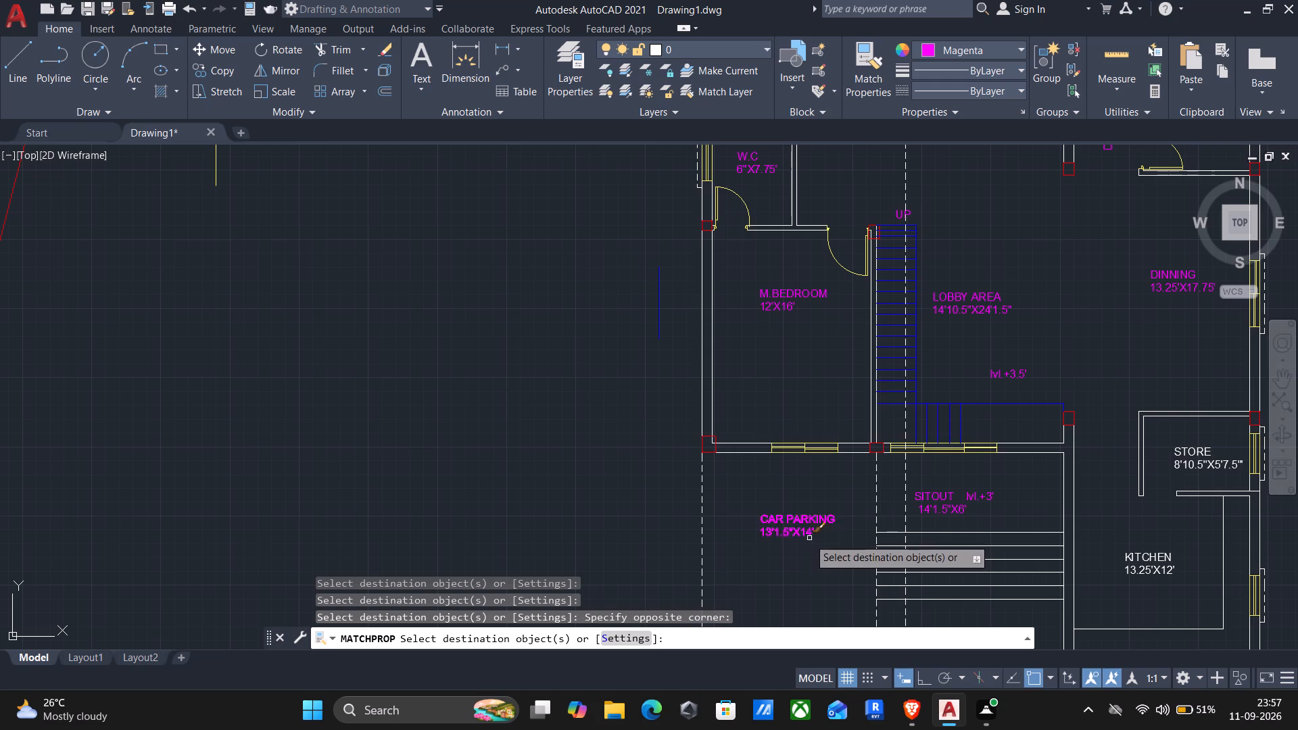
click(809, 538)
click(1145, 558)
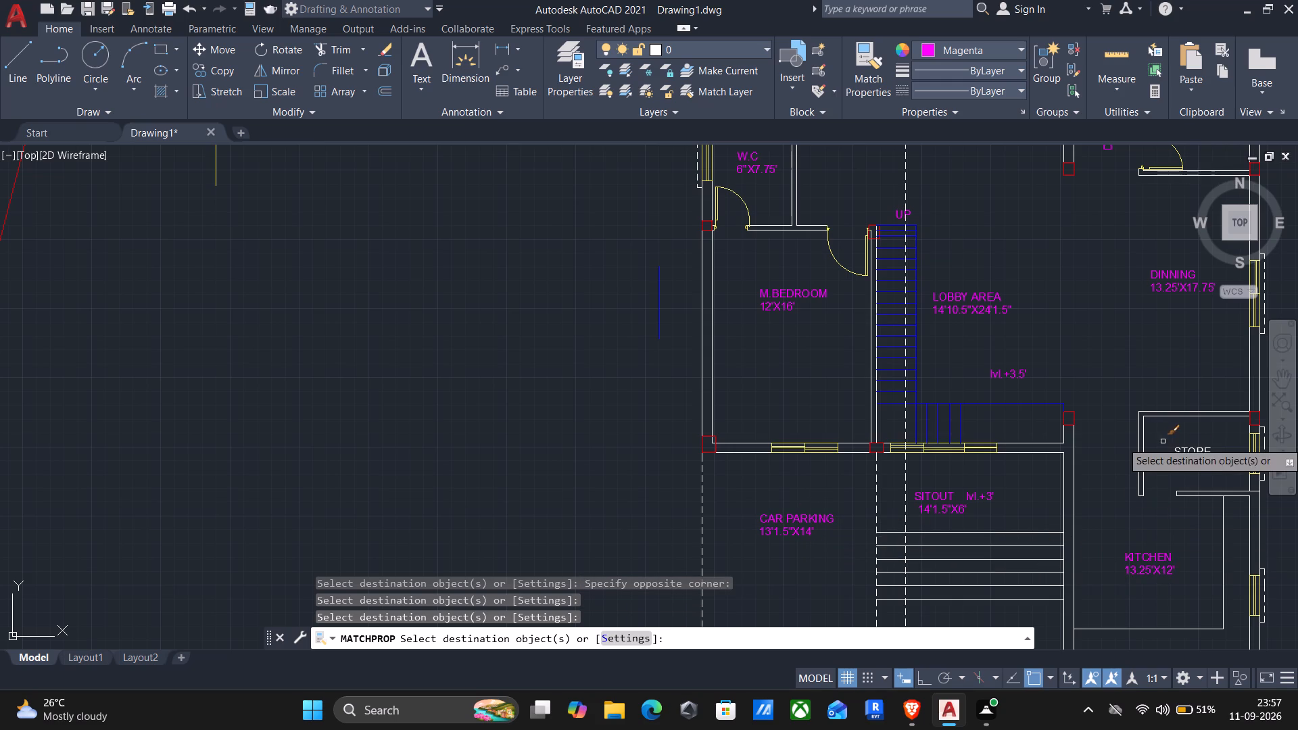
click(1193, 449)
Match the GROUND FLOOR title below the plan to the magenta line, check the remaining labels and end the command.
scroll(796, 437, down, 2)
middle_click(617, 464)
middle_drag(617, 456, 677, 334)
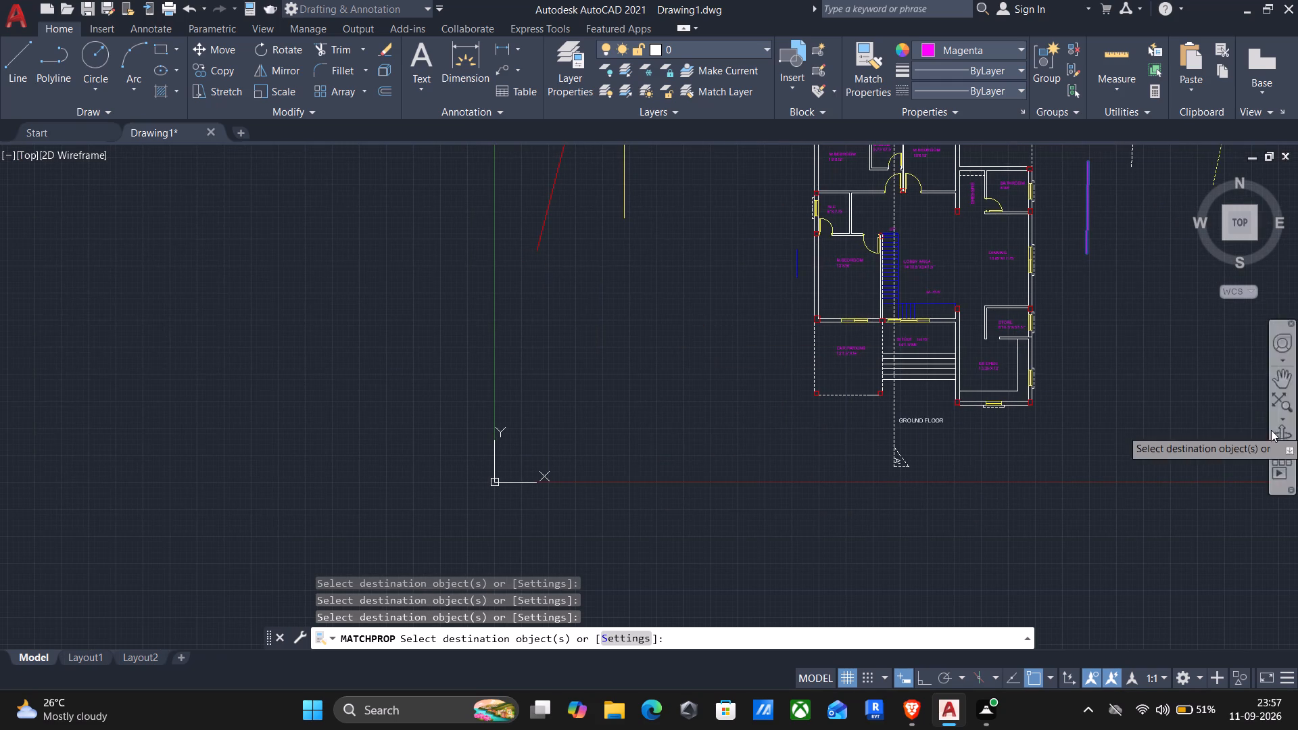
scroll(1087, 409, up, 1)
click(844, 428)
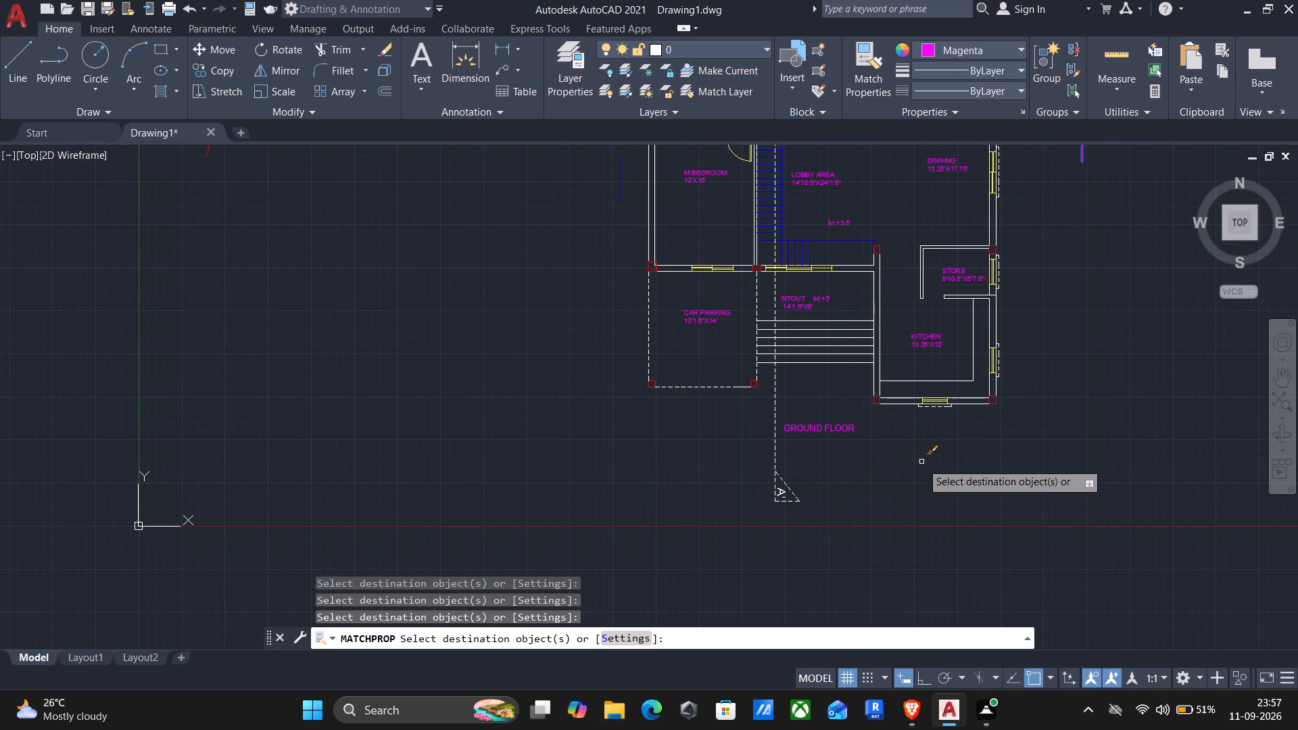
middle_drag(925, 466, 884, 520)
scroll(899, 520, down, 1)
middle_drag(1041, 466, 973, 540)
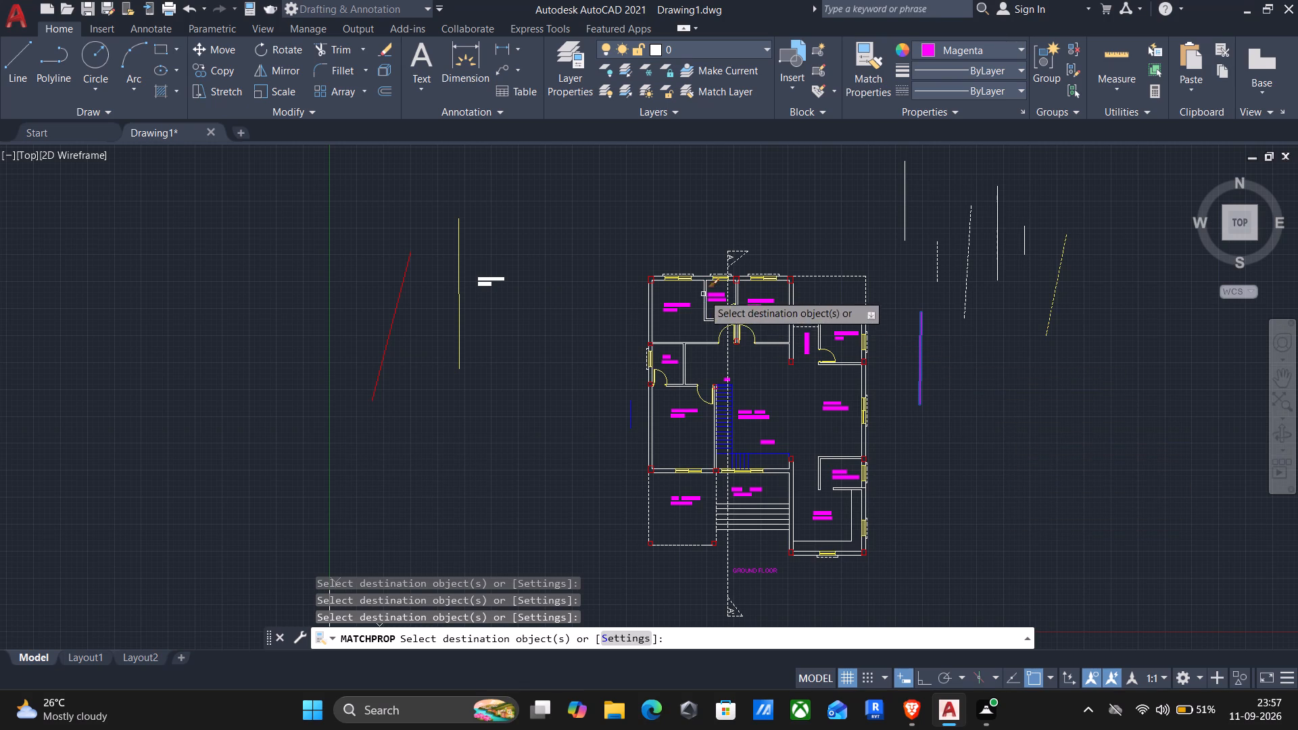
scroll(730, 303, up, 5)
scroll(720, 424, down, 2)
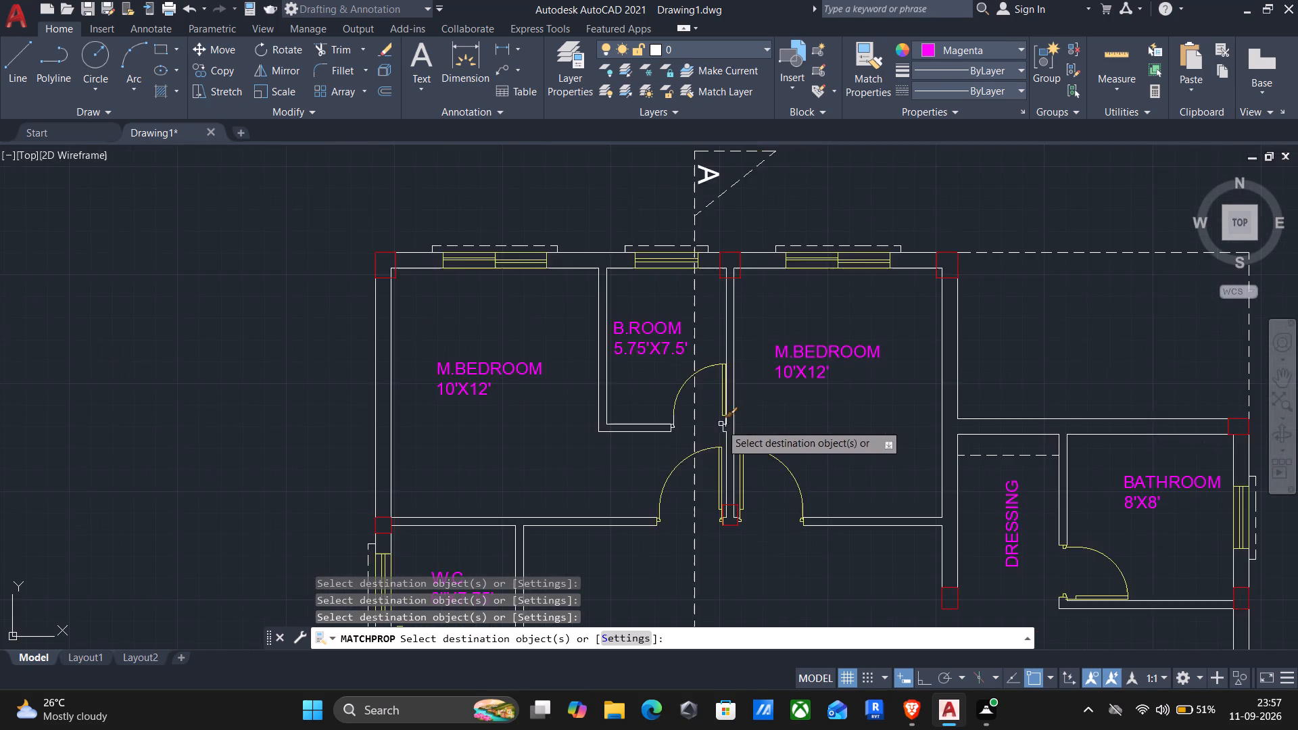
scroll(742, 439, down, 2)
middle_drag(771, 575, 827, 439)
key(Escape)
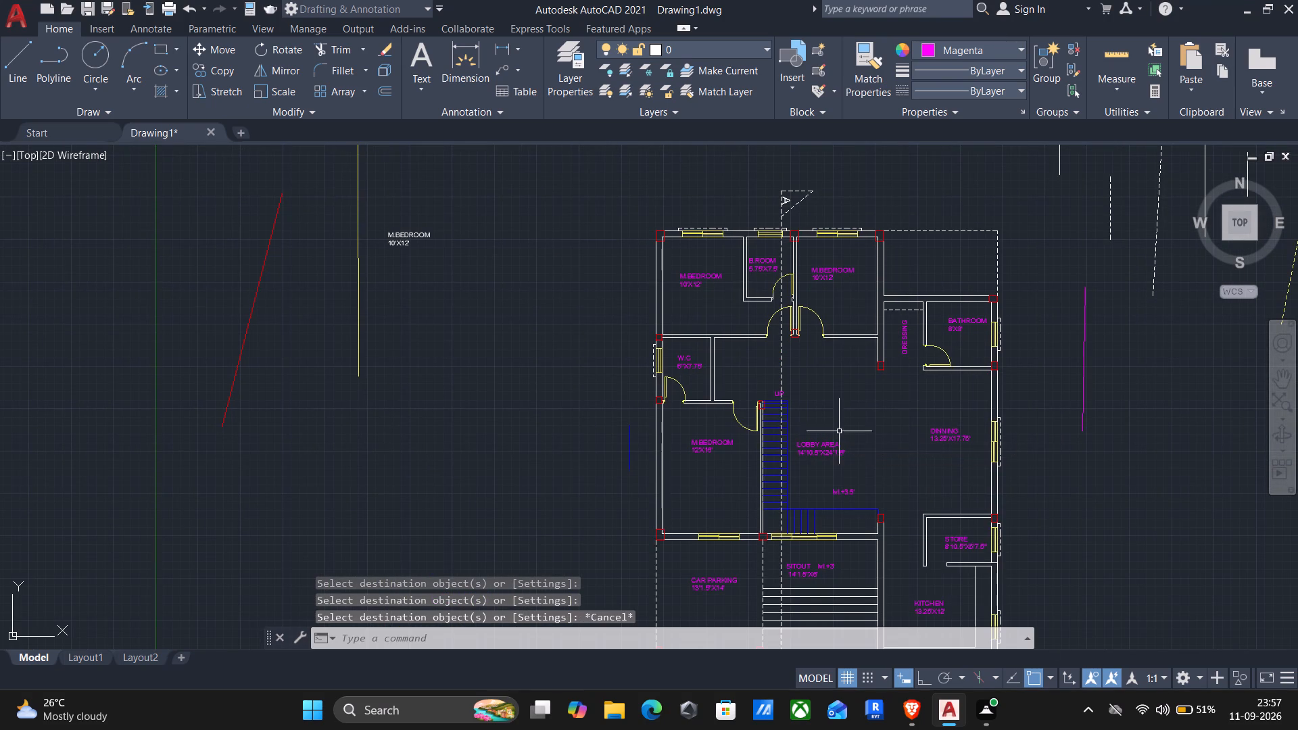
Delete all the loose reference lines east of the plan, including the magenta one.
scroll(1143, 511, down, 1)
middle_drag(1170, 526, 1016, 525)
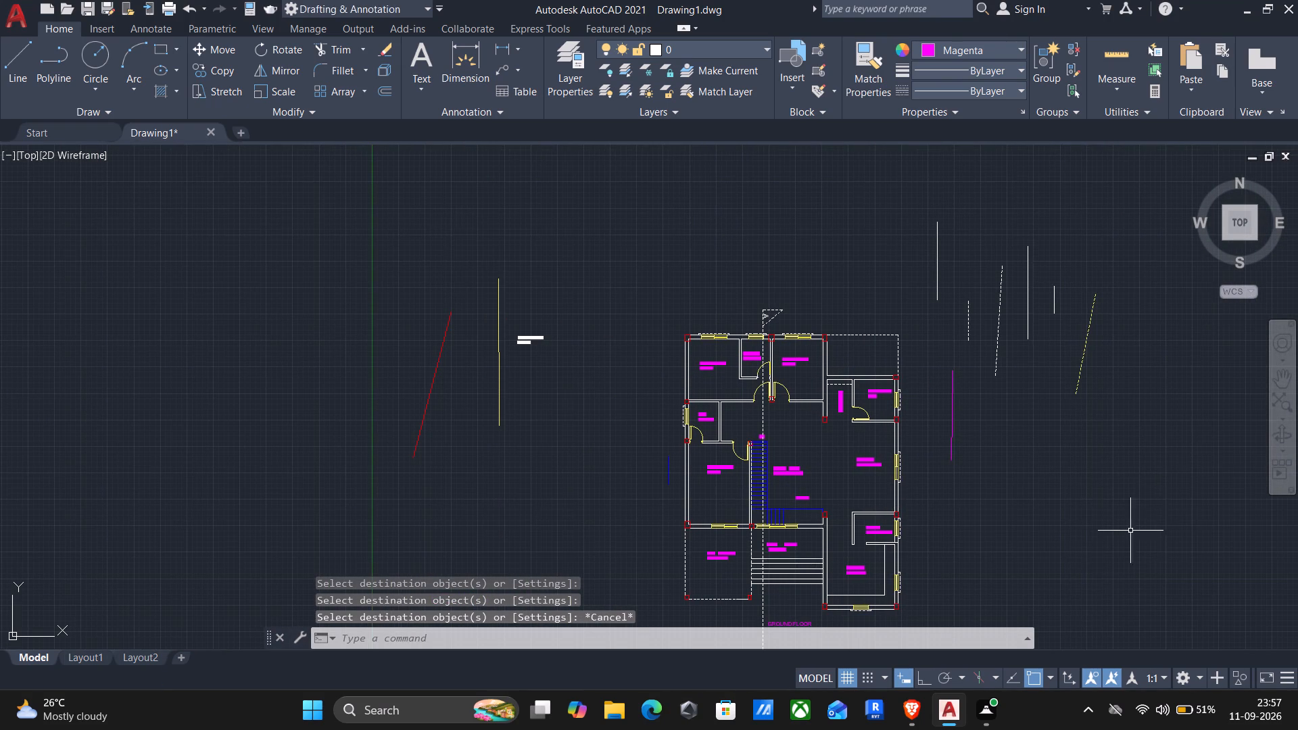
drag(1161, 529, 1134, 492)
click(926, 168)
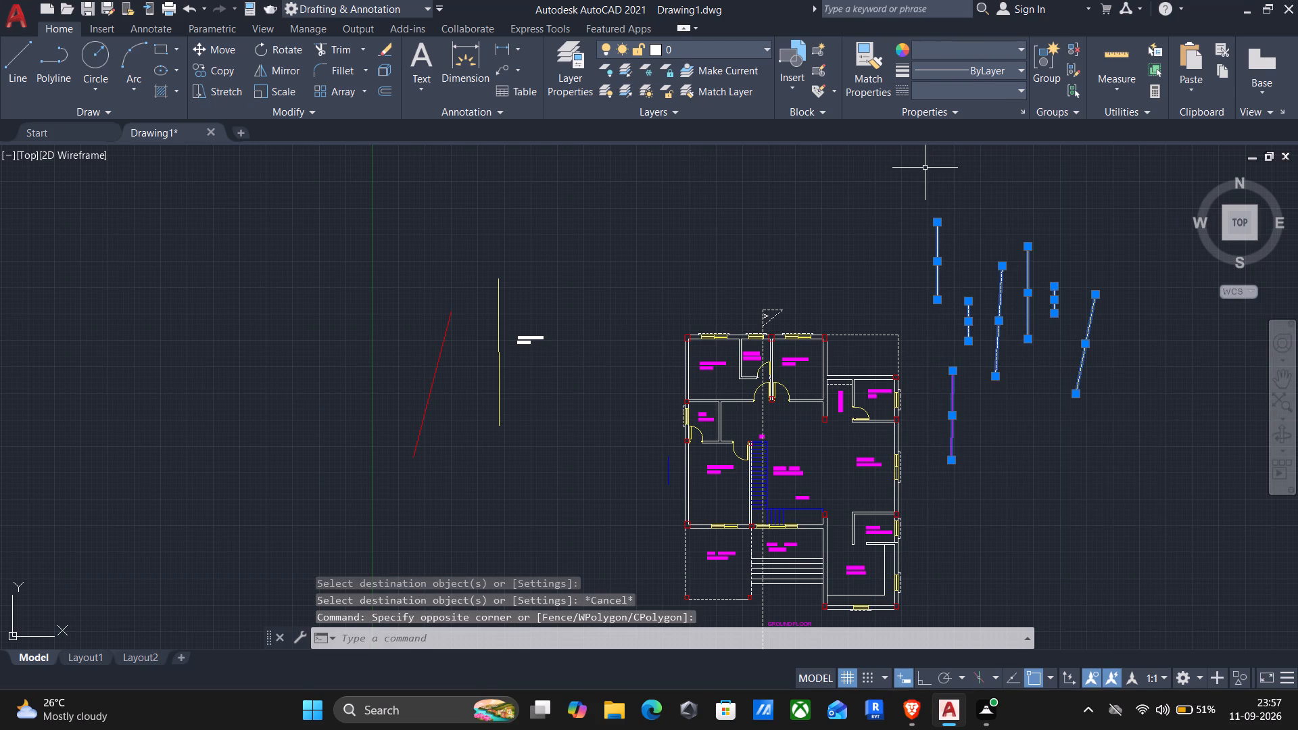
key(Delete)
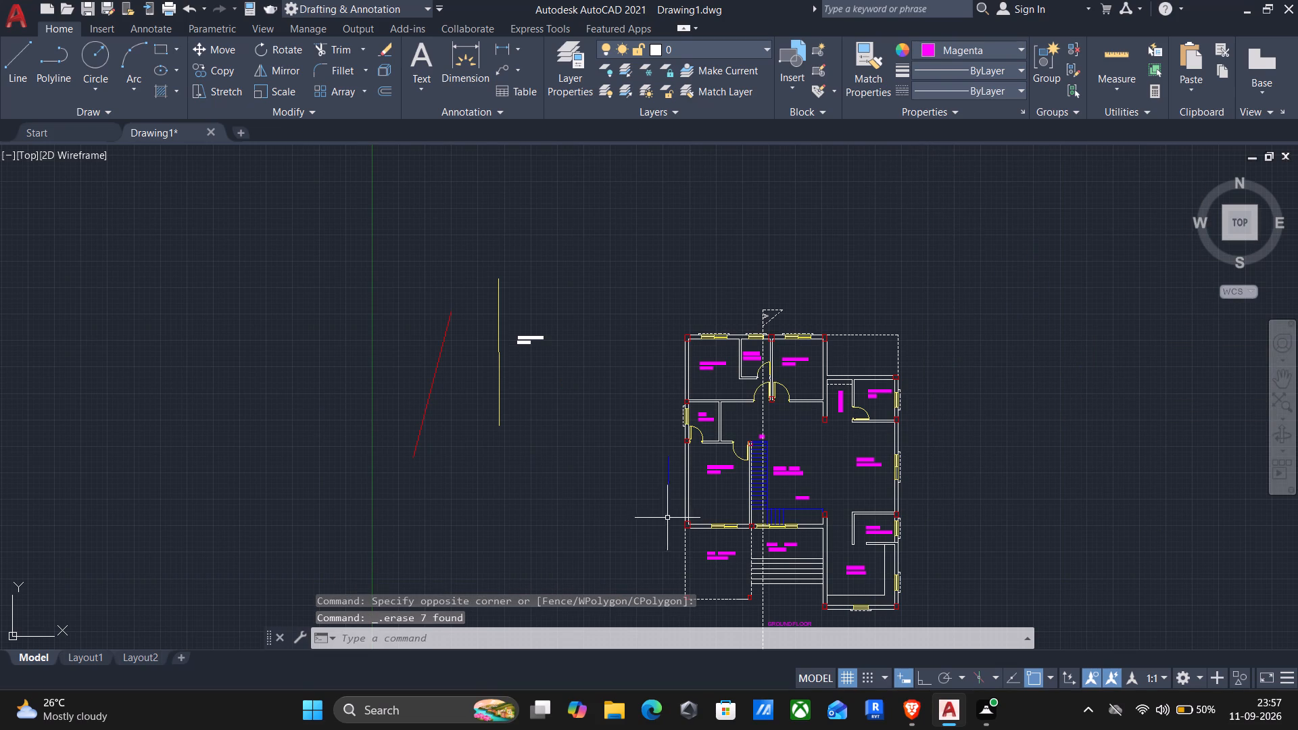
Delete the stray red, yellow and blue lines and the spare M.BEDROOM label west of the plan.
click(668, 518)
click(404, 251)
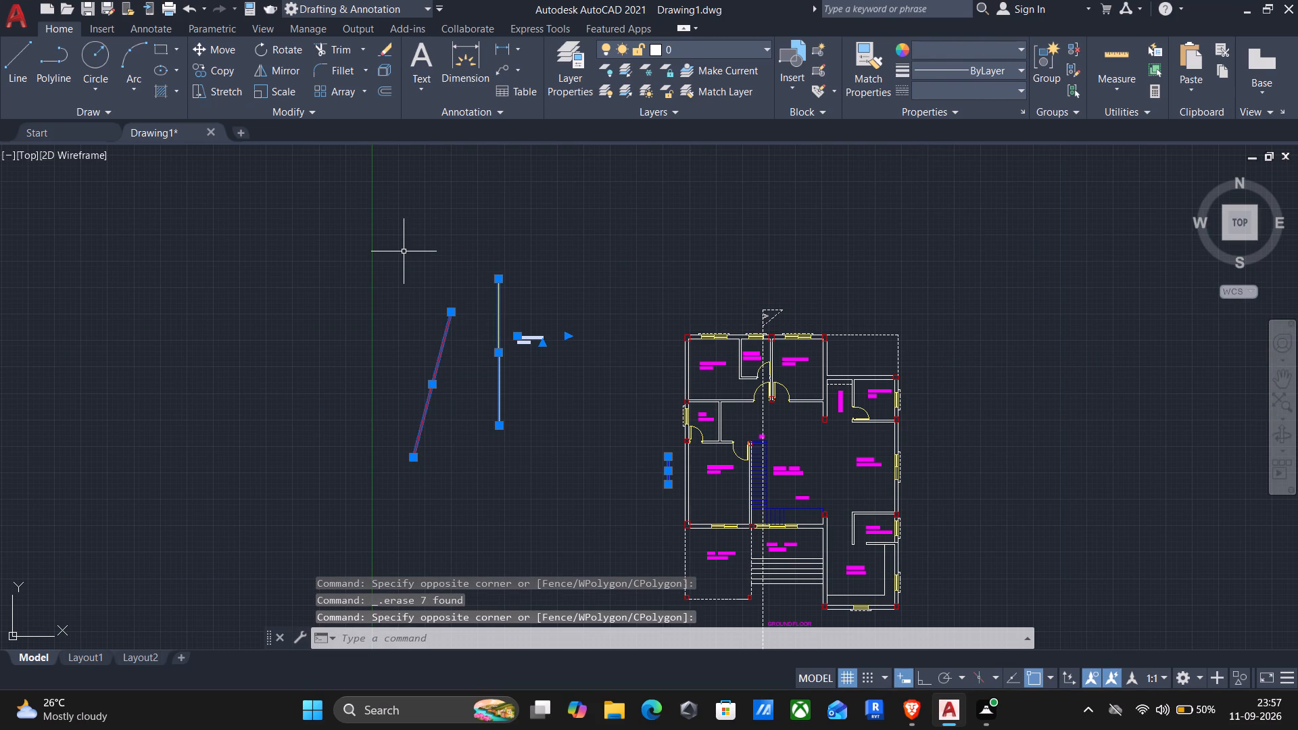
key(F12)
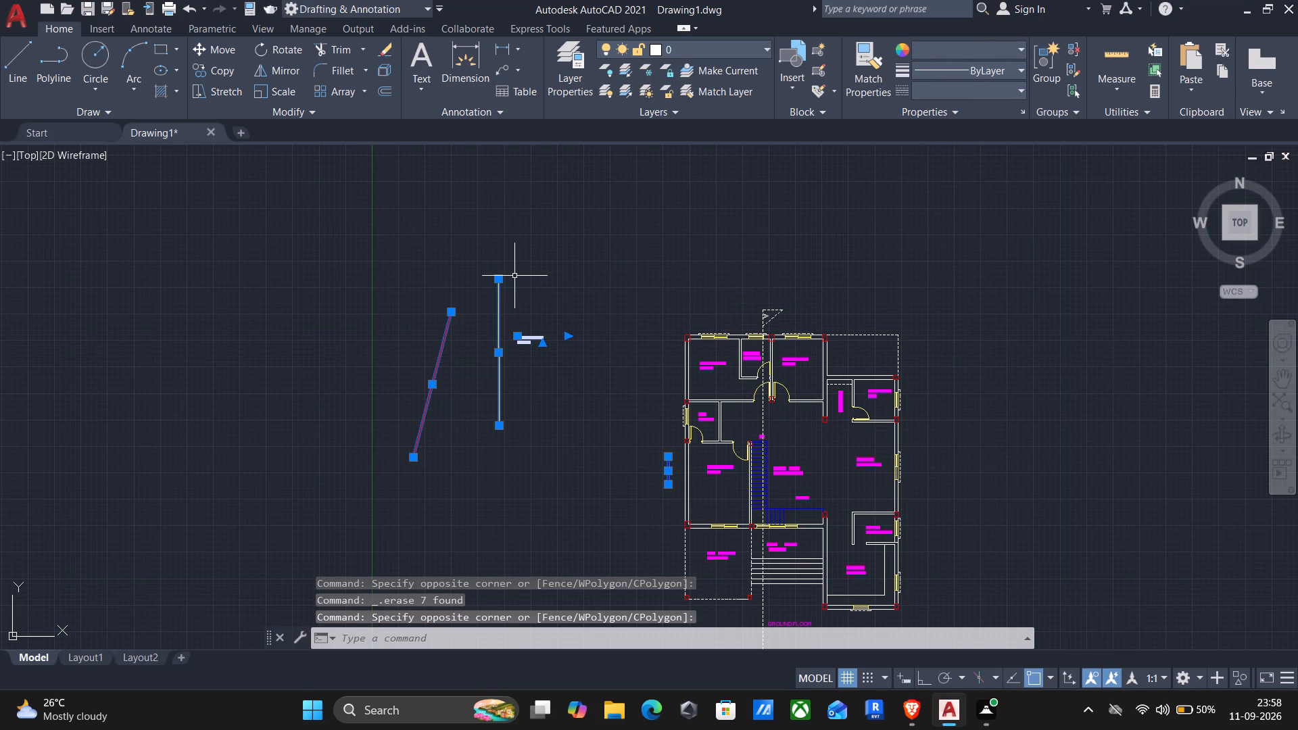
key(Delete)
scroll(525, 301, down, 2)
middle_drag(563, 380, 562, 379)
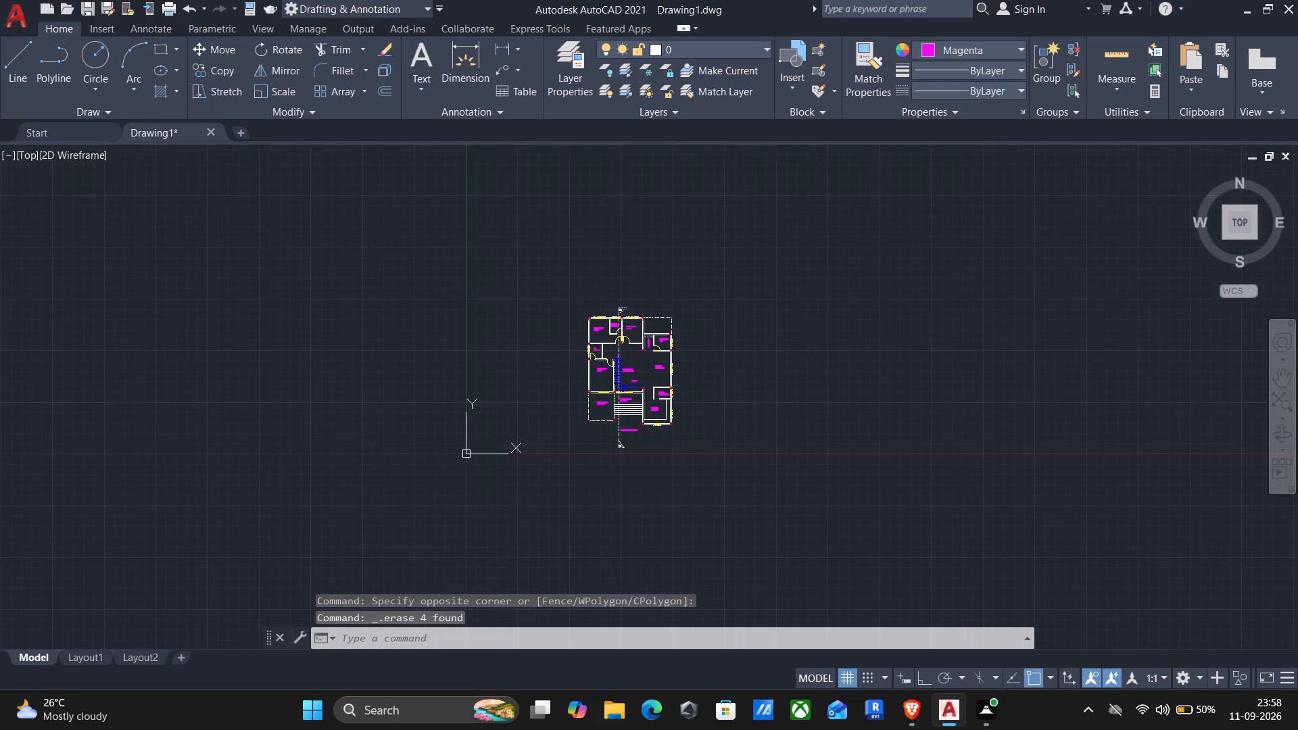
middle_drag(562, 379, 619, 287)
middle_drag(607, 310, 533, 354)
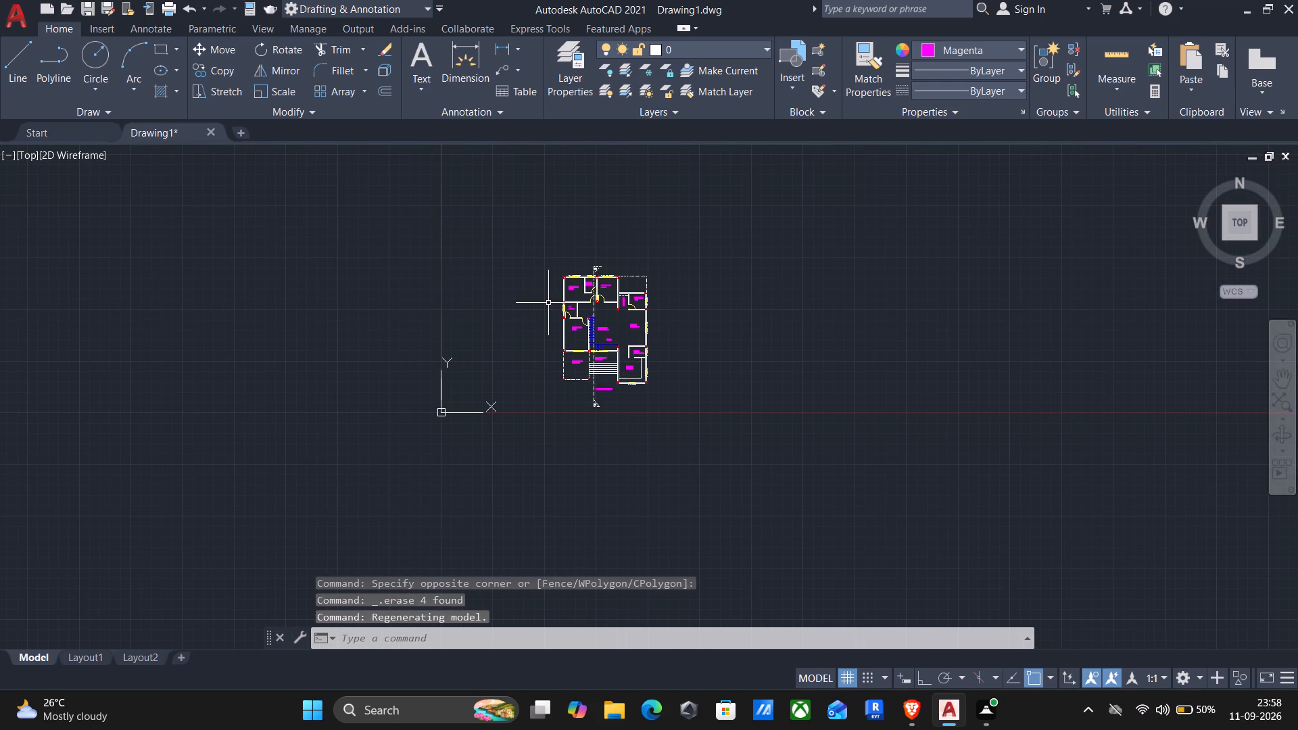
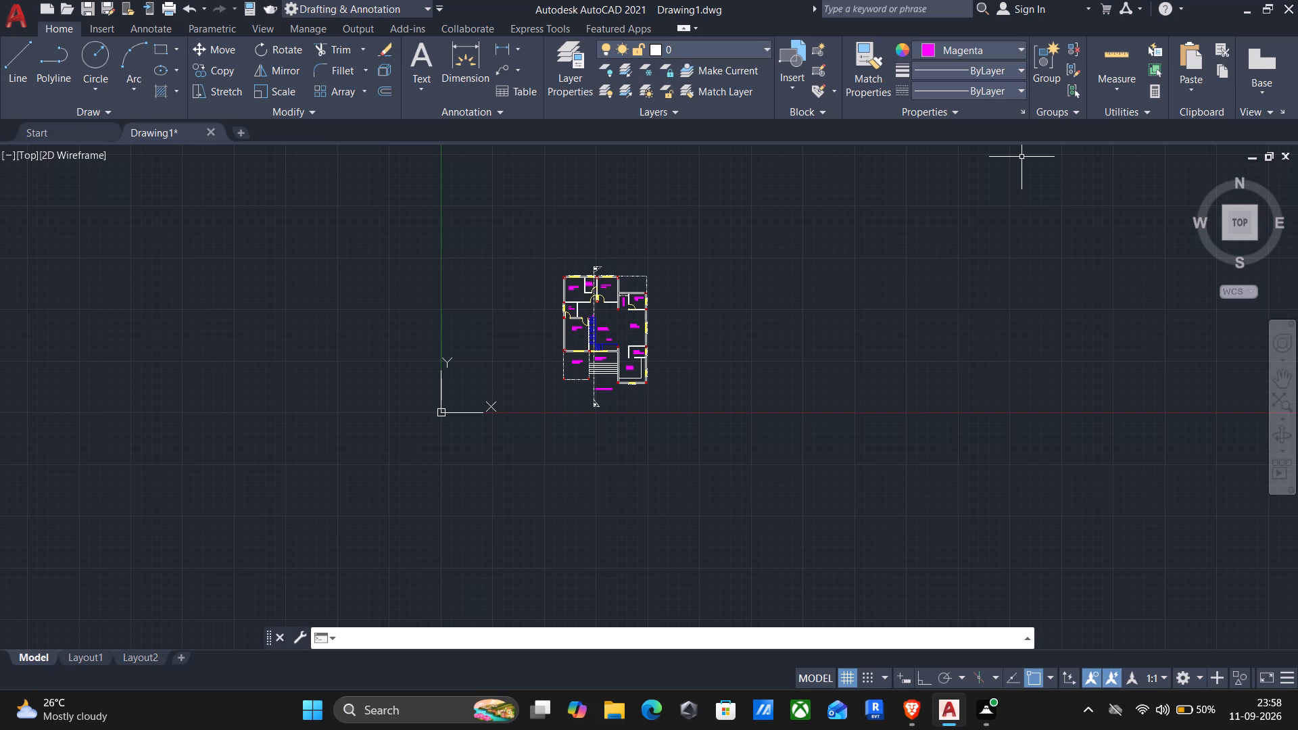
Set up a plot with the DWG To PDF.pc3 plotter on ISO full bleed A4 (297.00 x 210.00 MM) paper.
key(ctrl+p)
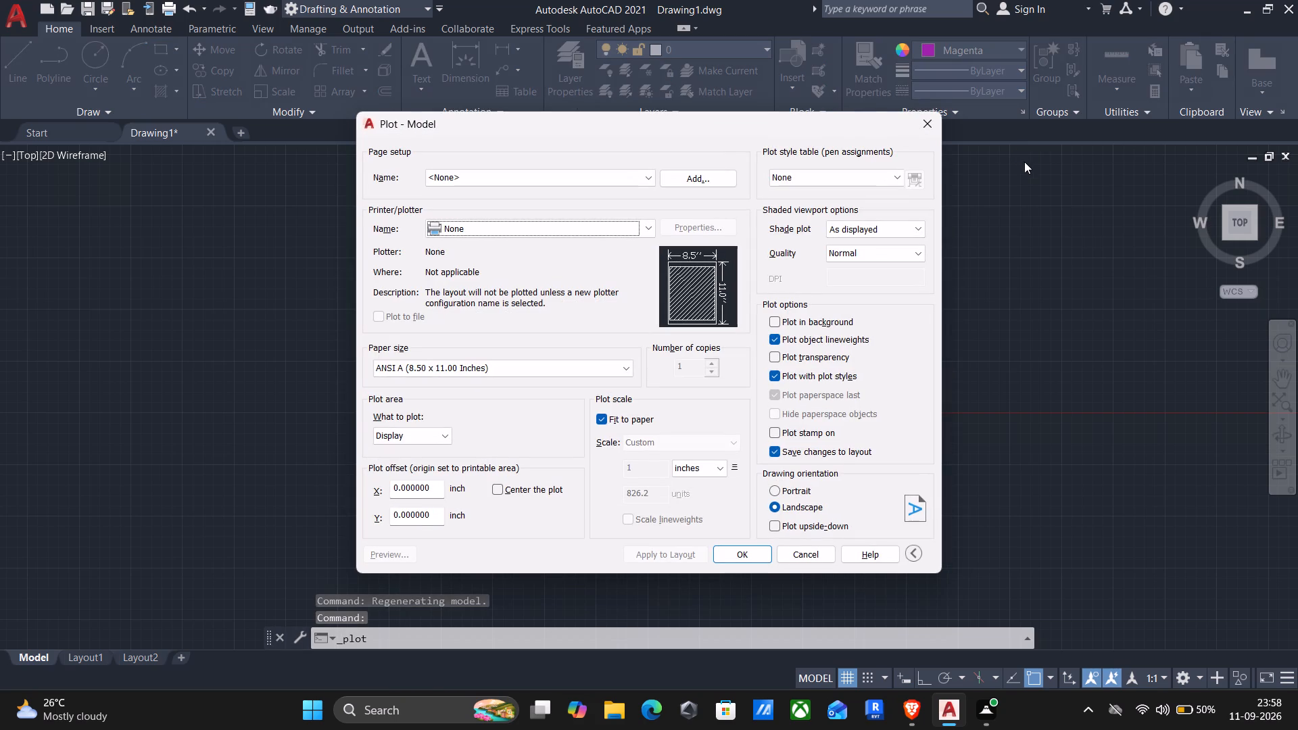
click(466, 230)
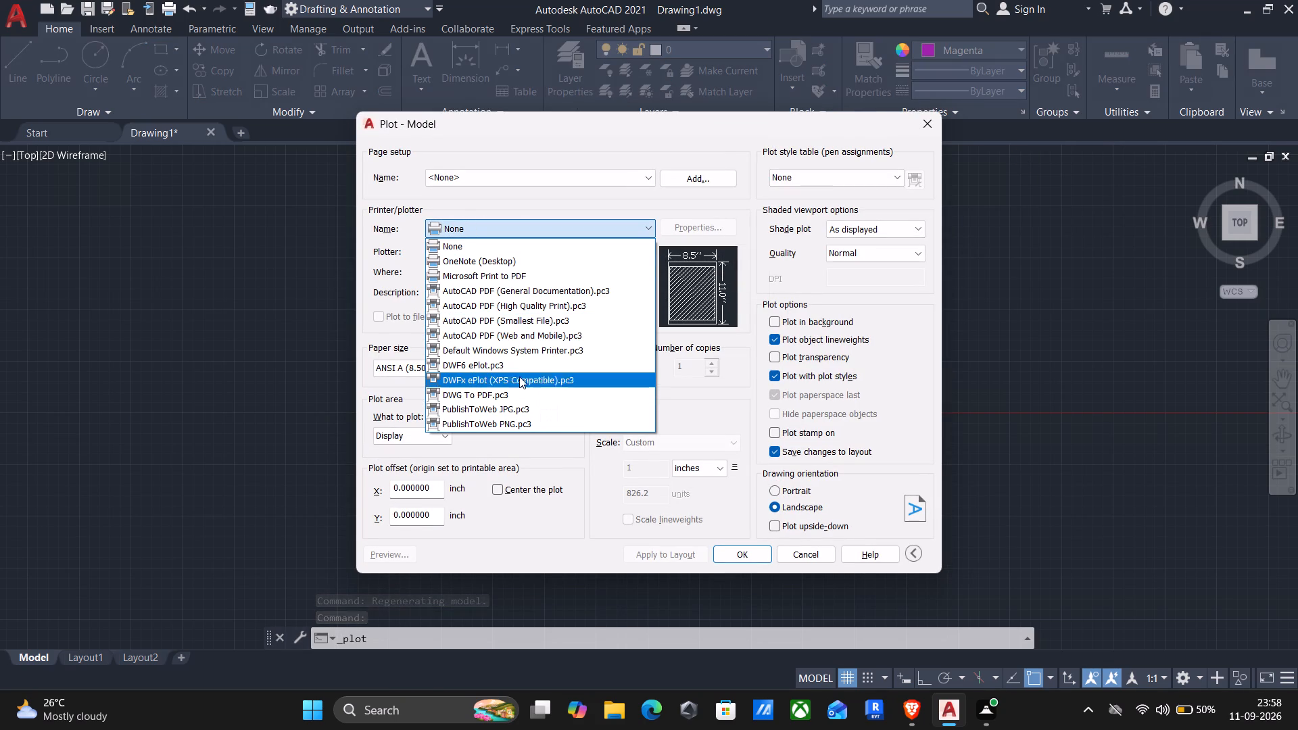
click(464, 398)
click(464, 365)
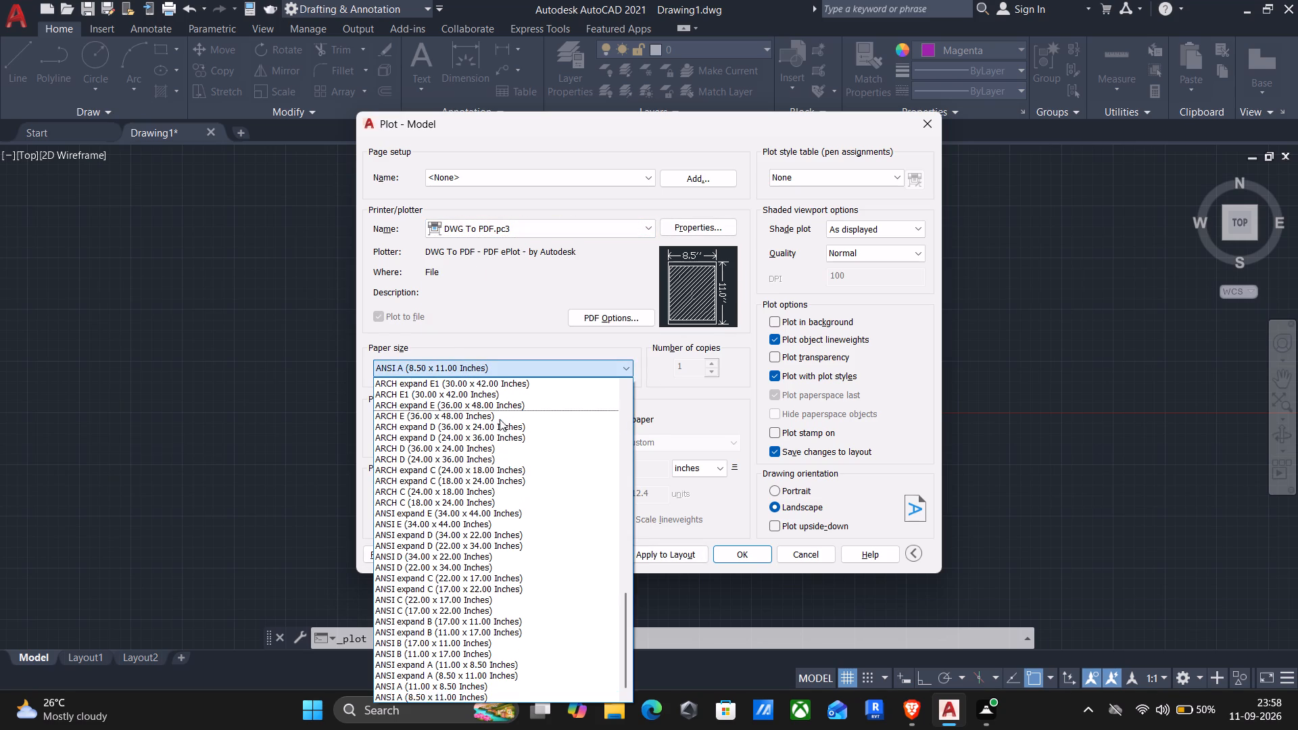
scroll(500, 427, up, 20)
scroll(500, 427, up, 7)
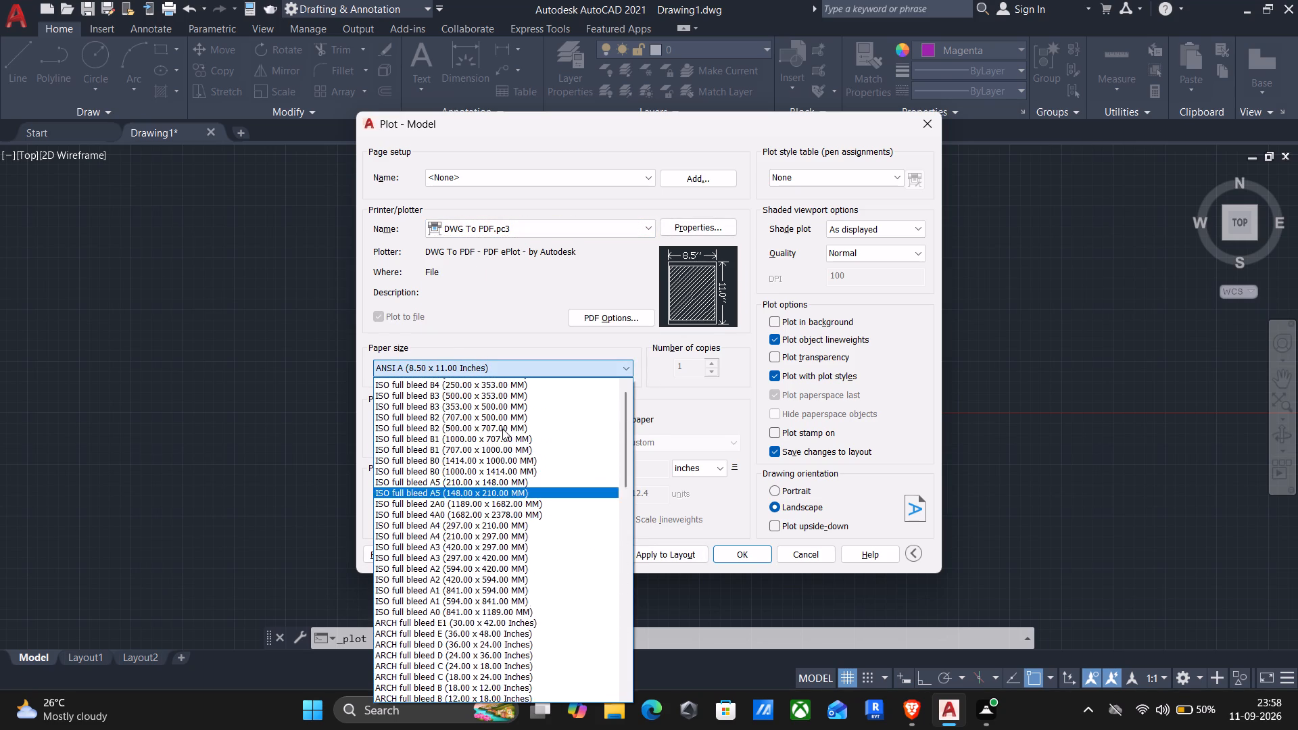
scroll(468, 439, up, 2)
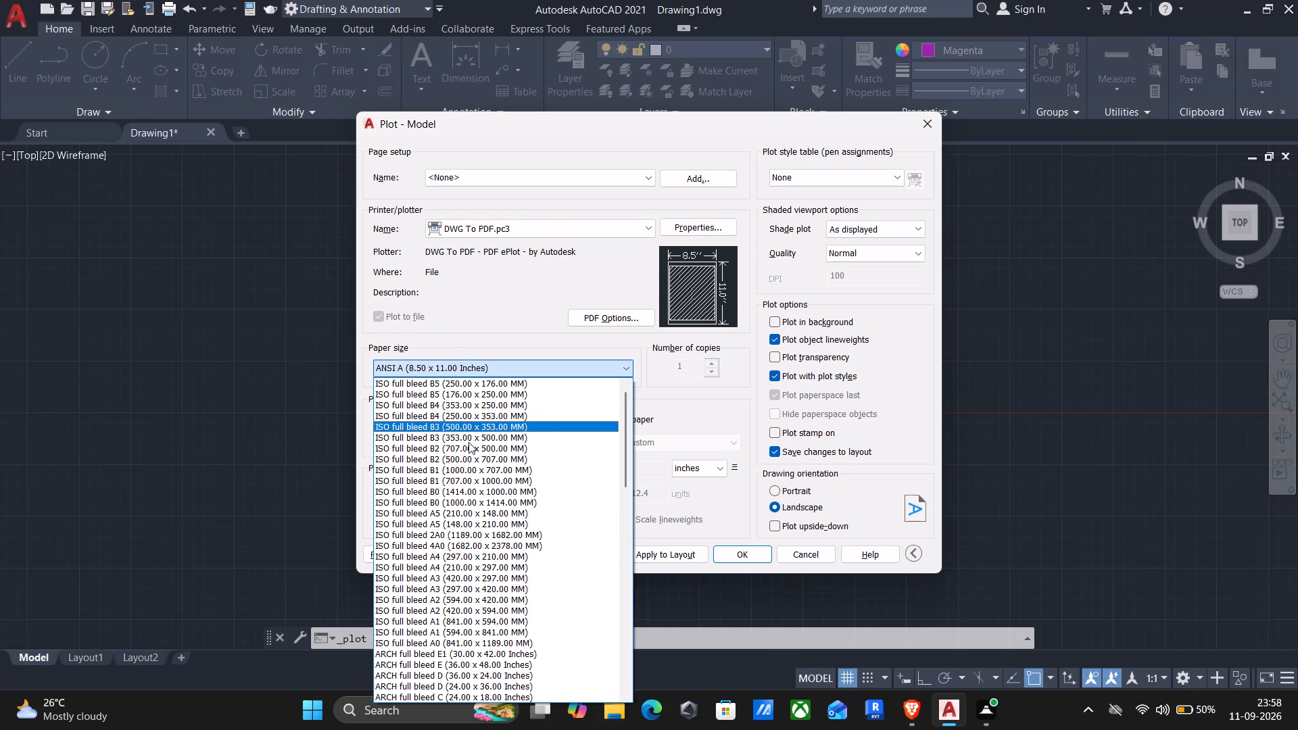
scroll(468, 442, up, 5)
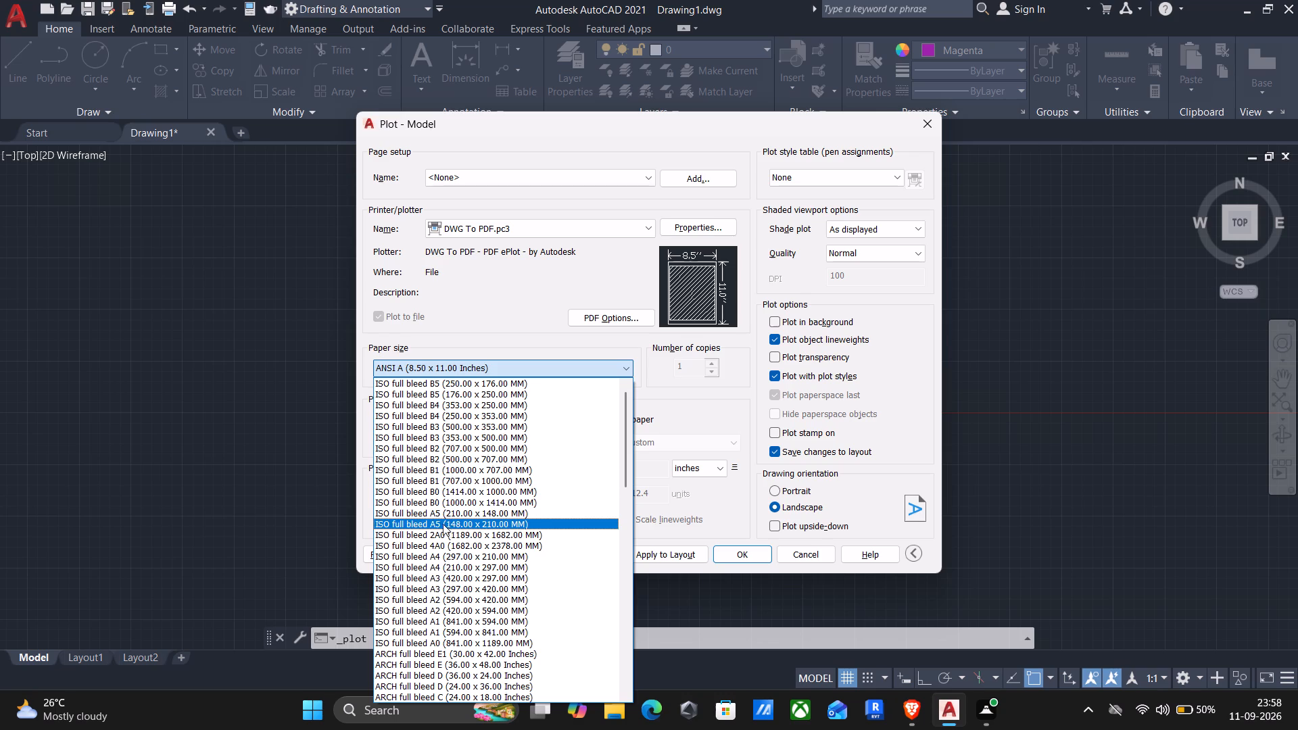
click(431, 558)
Set the plot area to a window around the whole ground floor plan, center the plot and apply the settings to the layout.
click(418, 438)
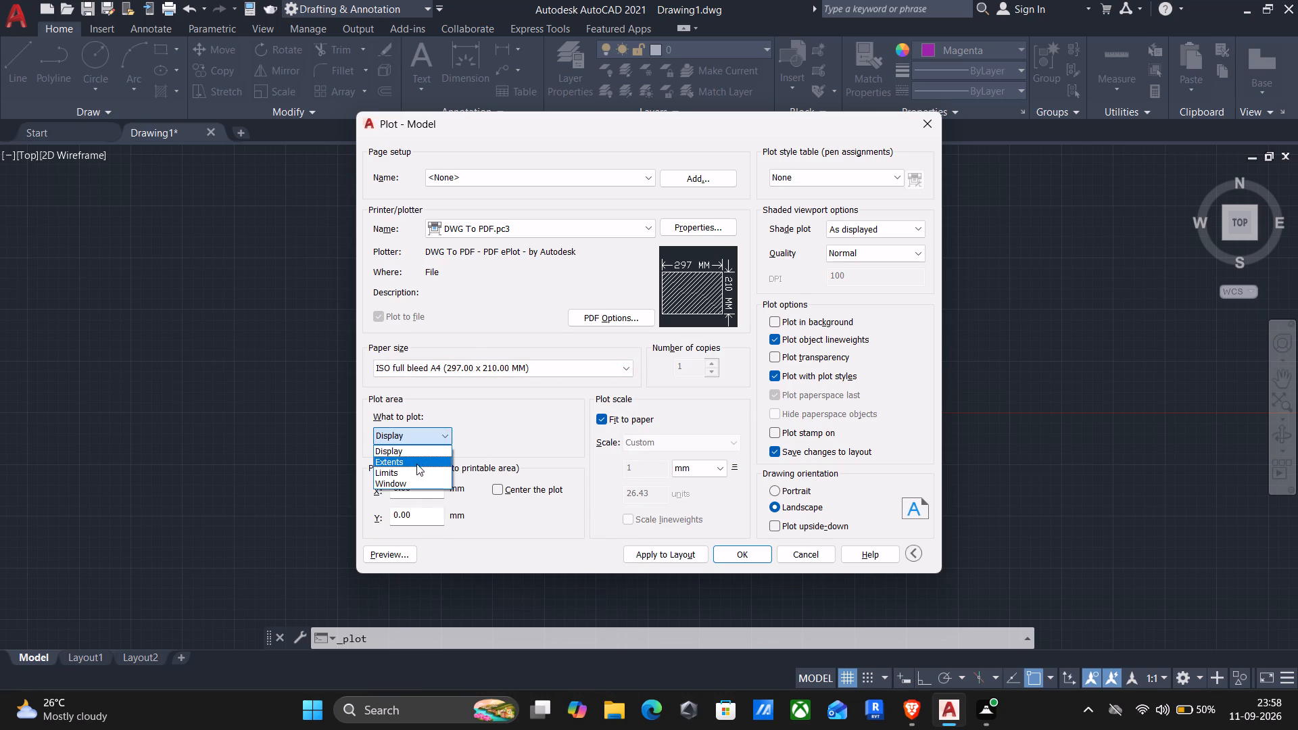
click(402, 481)
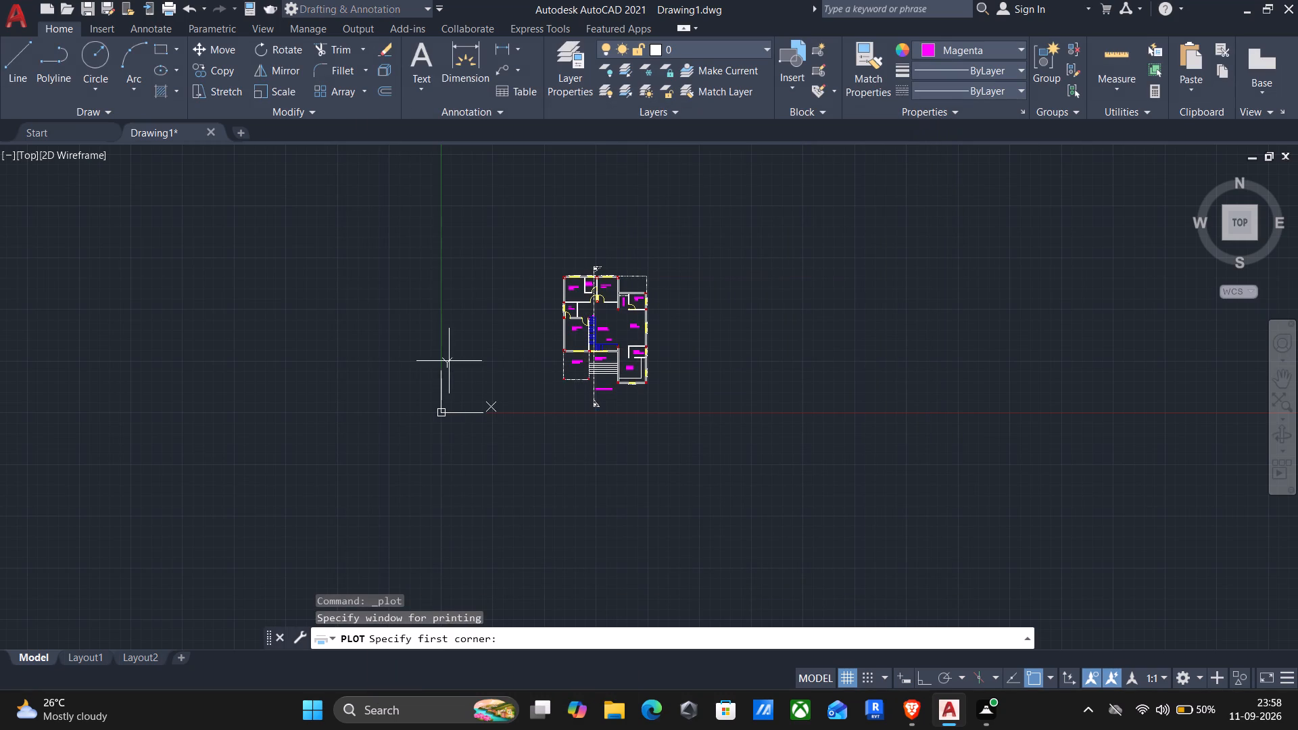
scroll(503, 289, up, 2)
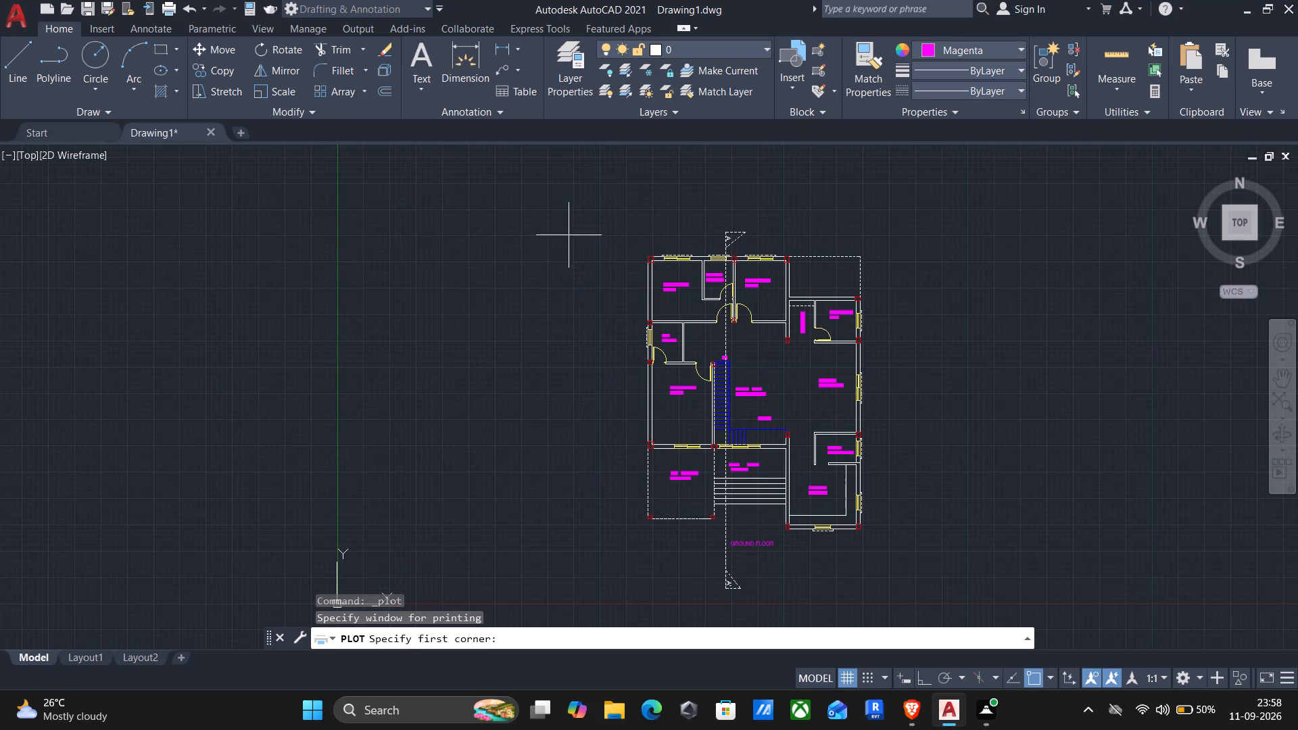
click(625, 219)
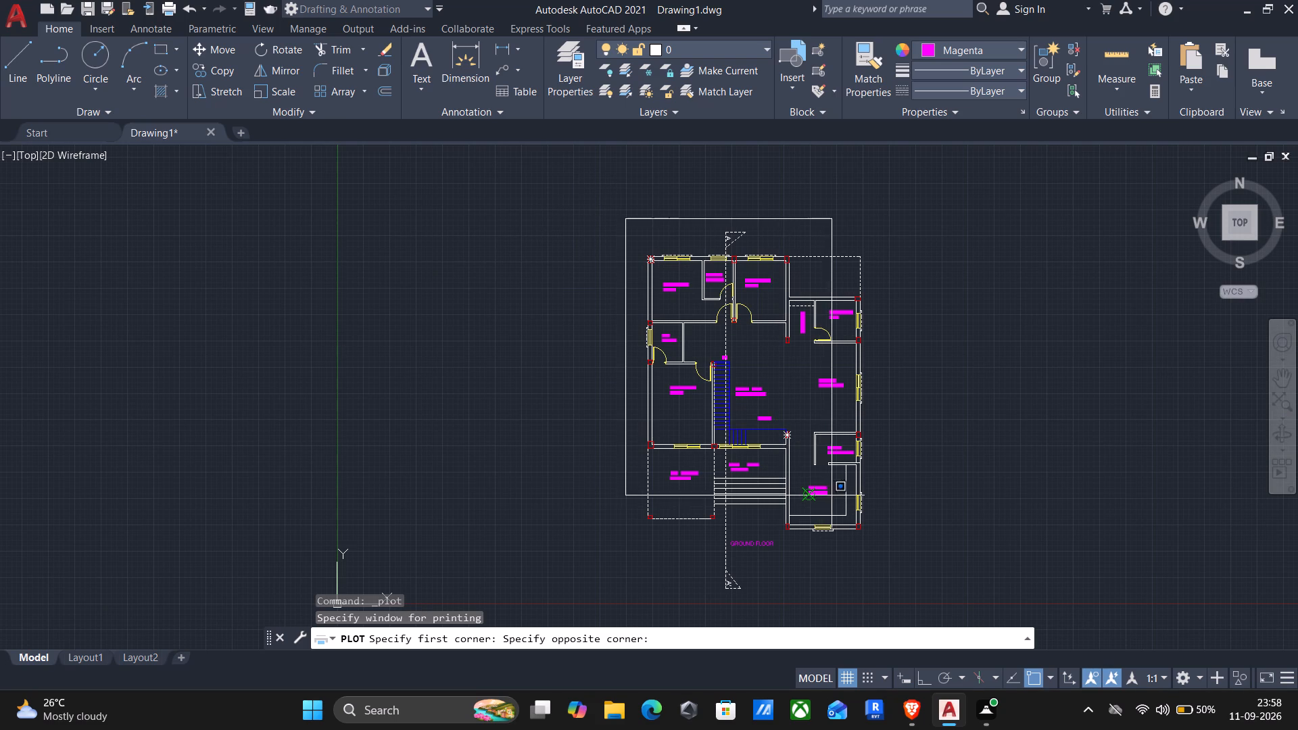
click(877, 607)
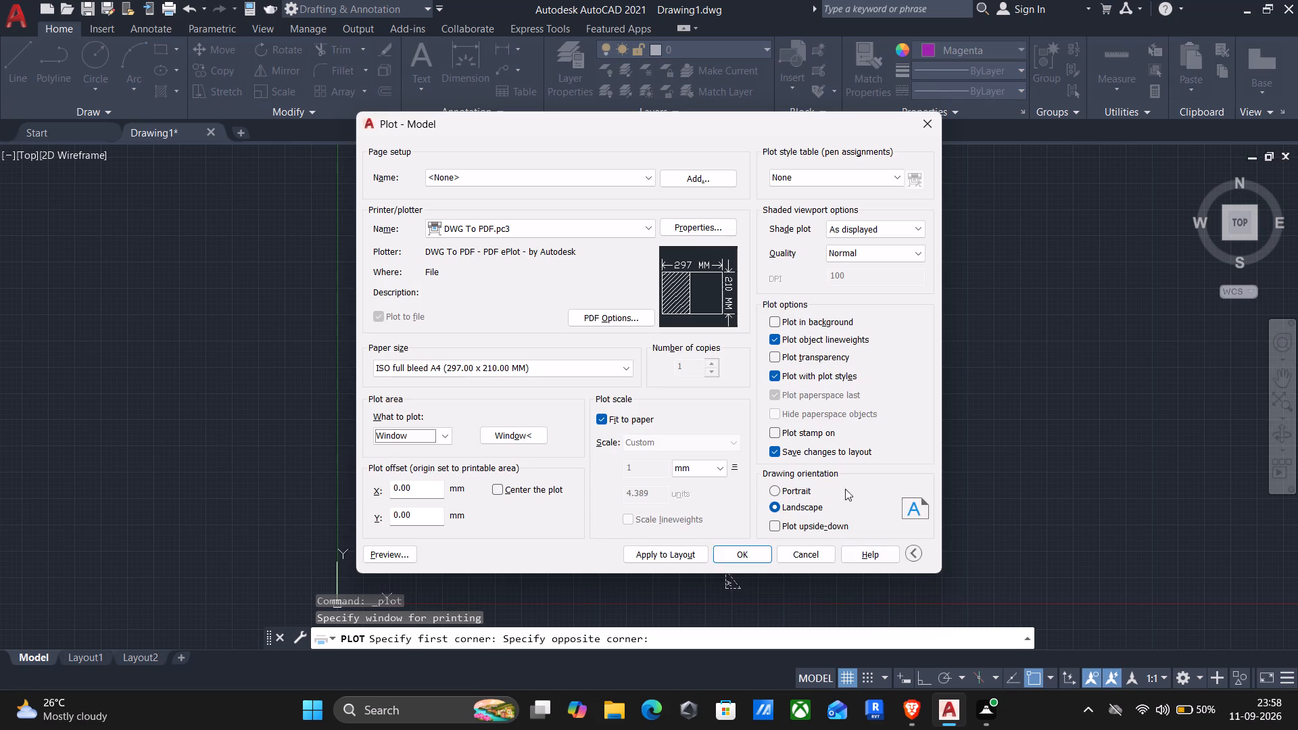
click(498, 491)
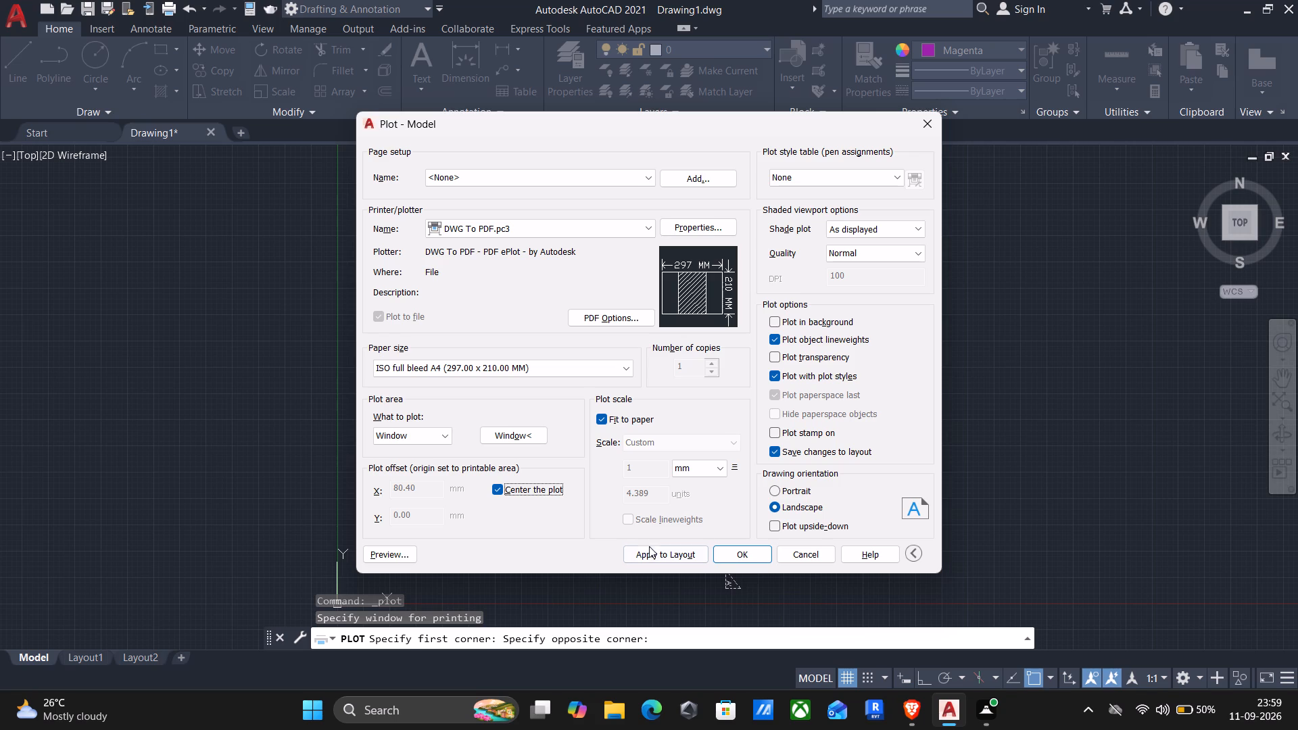
click(649, 553)
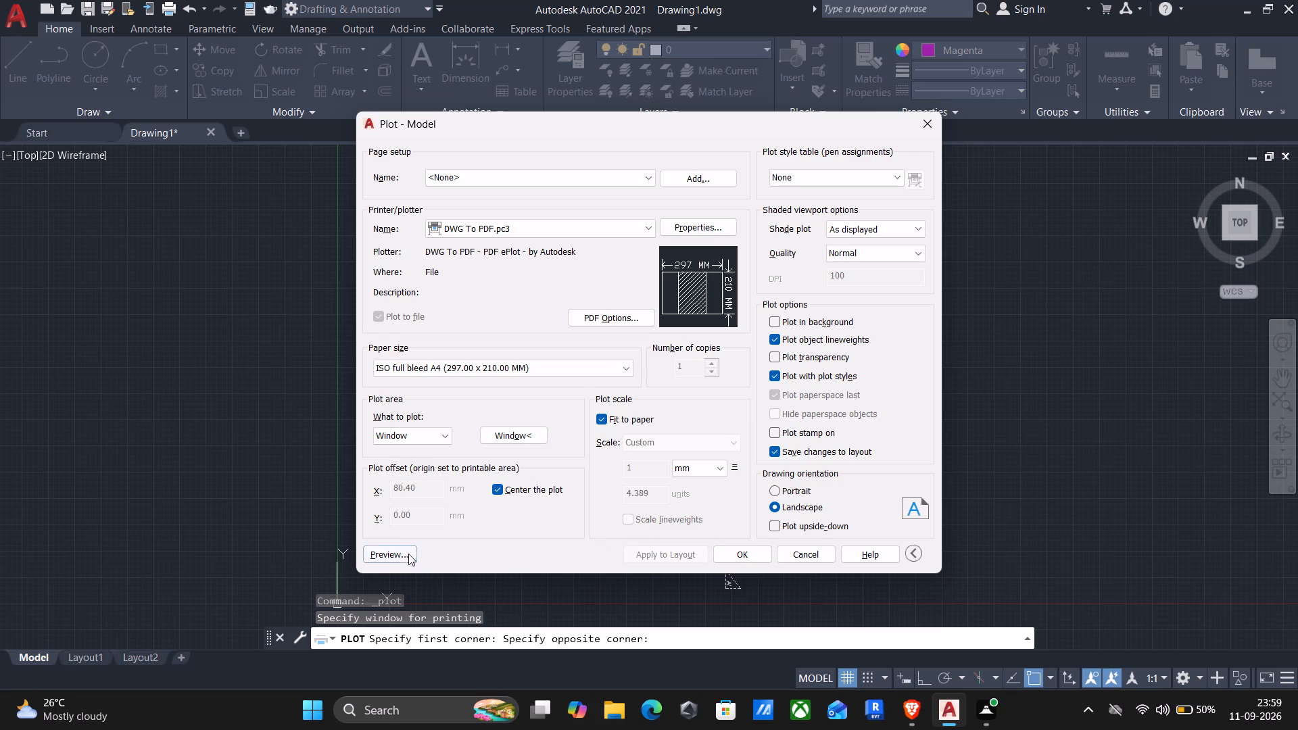
Preview the plot, examine the room labels, walls and section line up close, and close the preview.
click(404, 550)
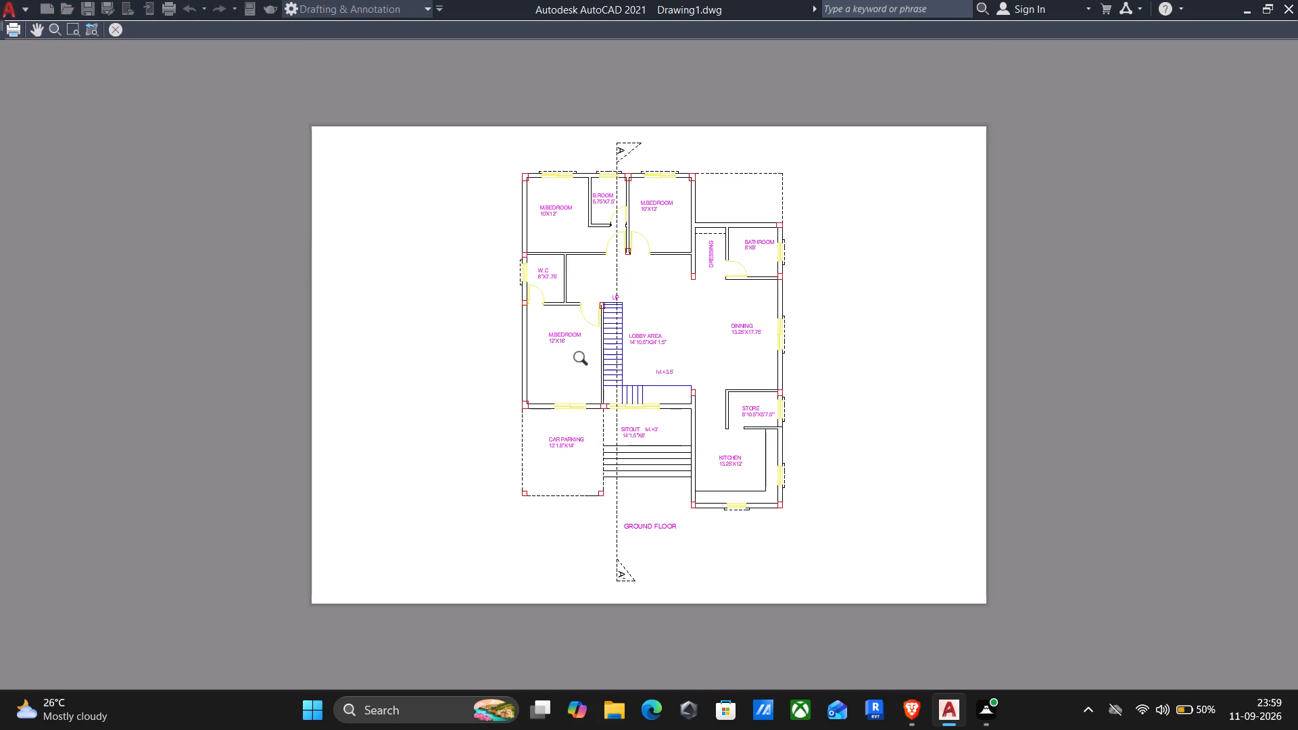
scroll(603, 268, up, 3)
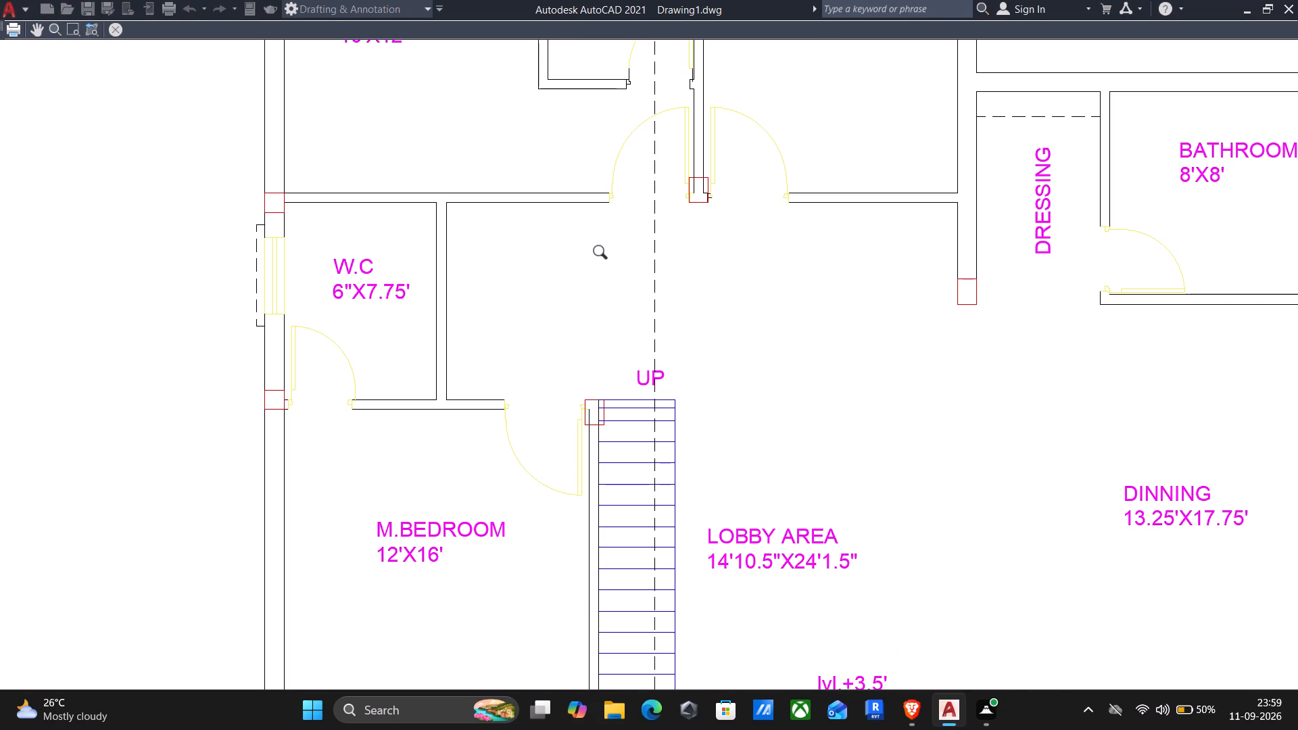
scroll(604, 254, down, 2)
scroll(493, 96, down, 1)
scroll(493, 97, up, 2)
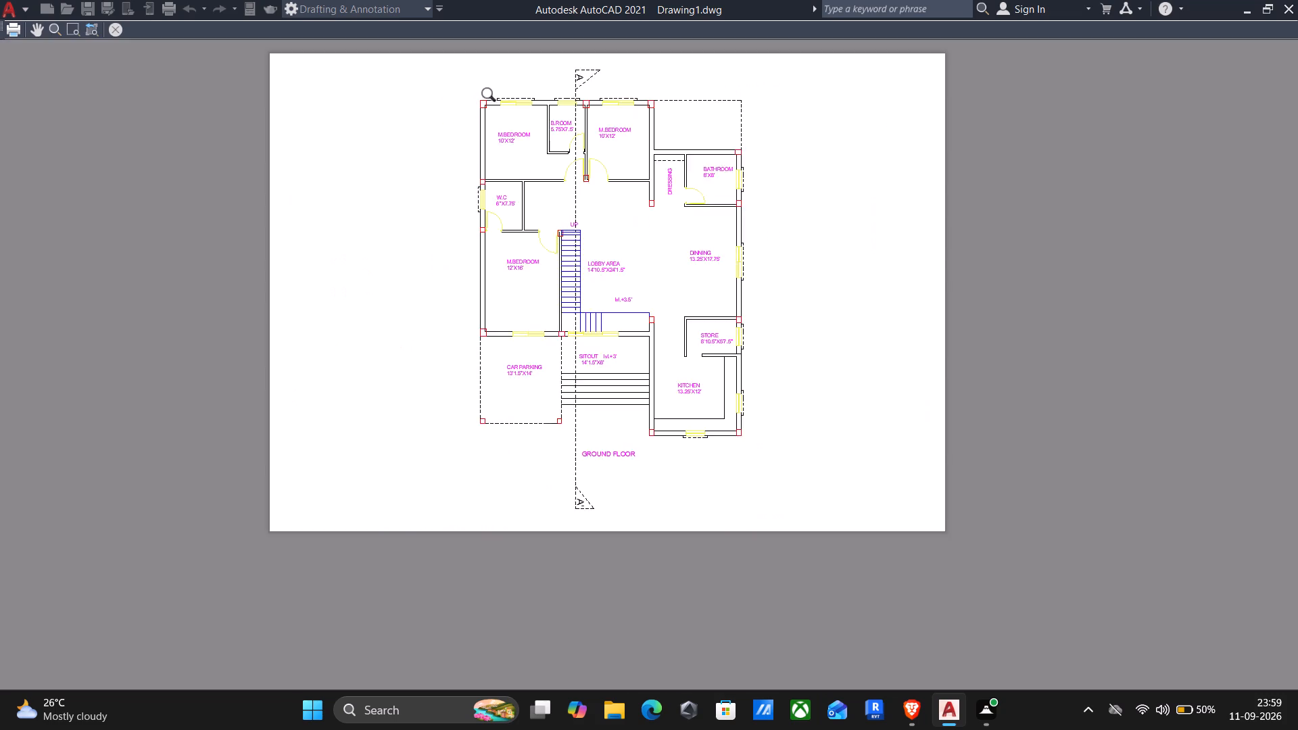
scroll(494, 100, up, 1)
scroll(635, 93, up, 4)
scroll(635, 96, down, 2)
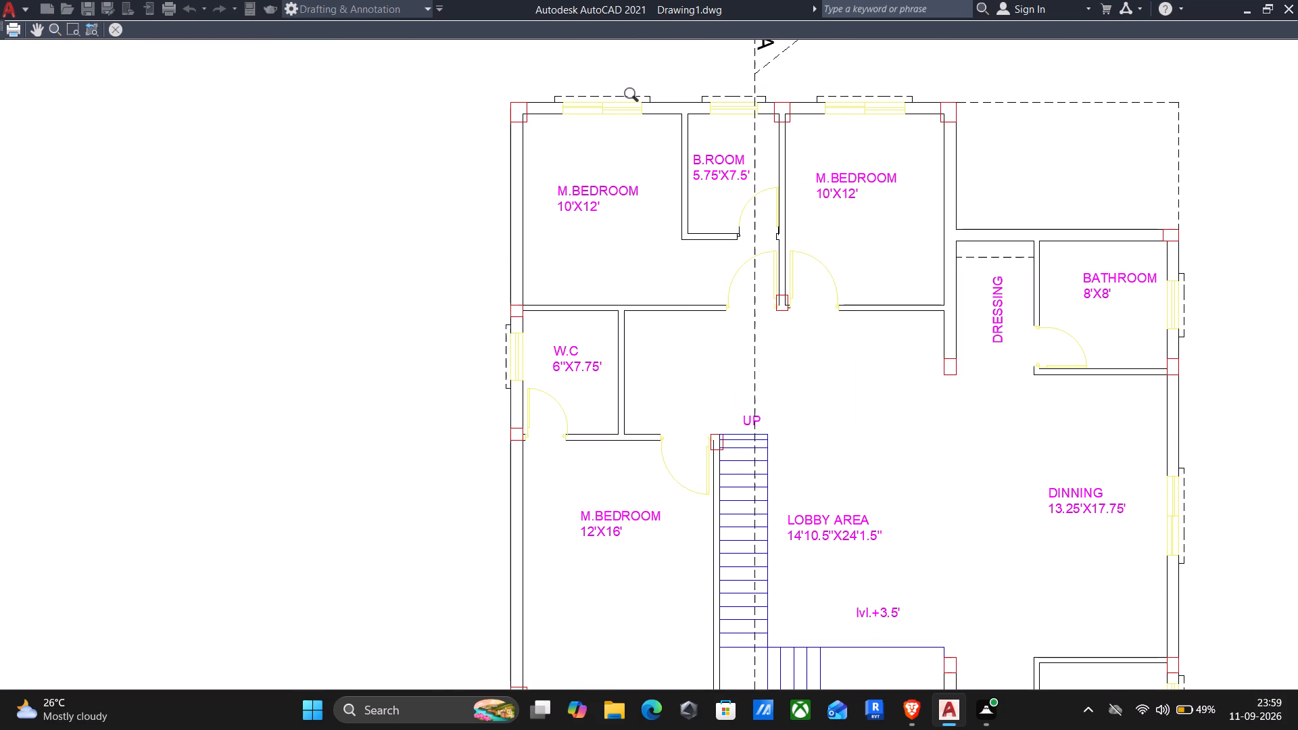
scroll(635, 97, down, 1)
scroll(777, 237, down, 1)
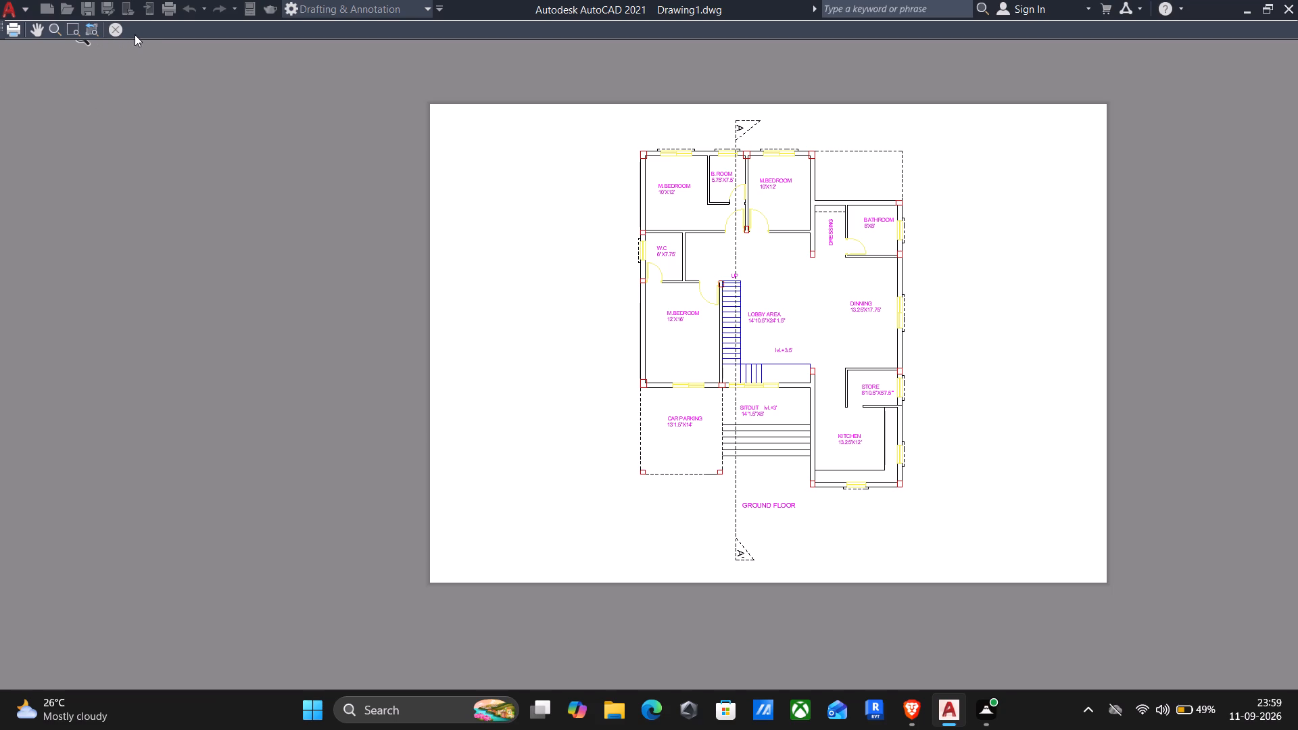
click(112, 29)
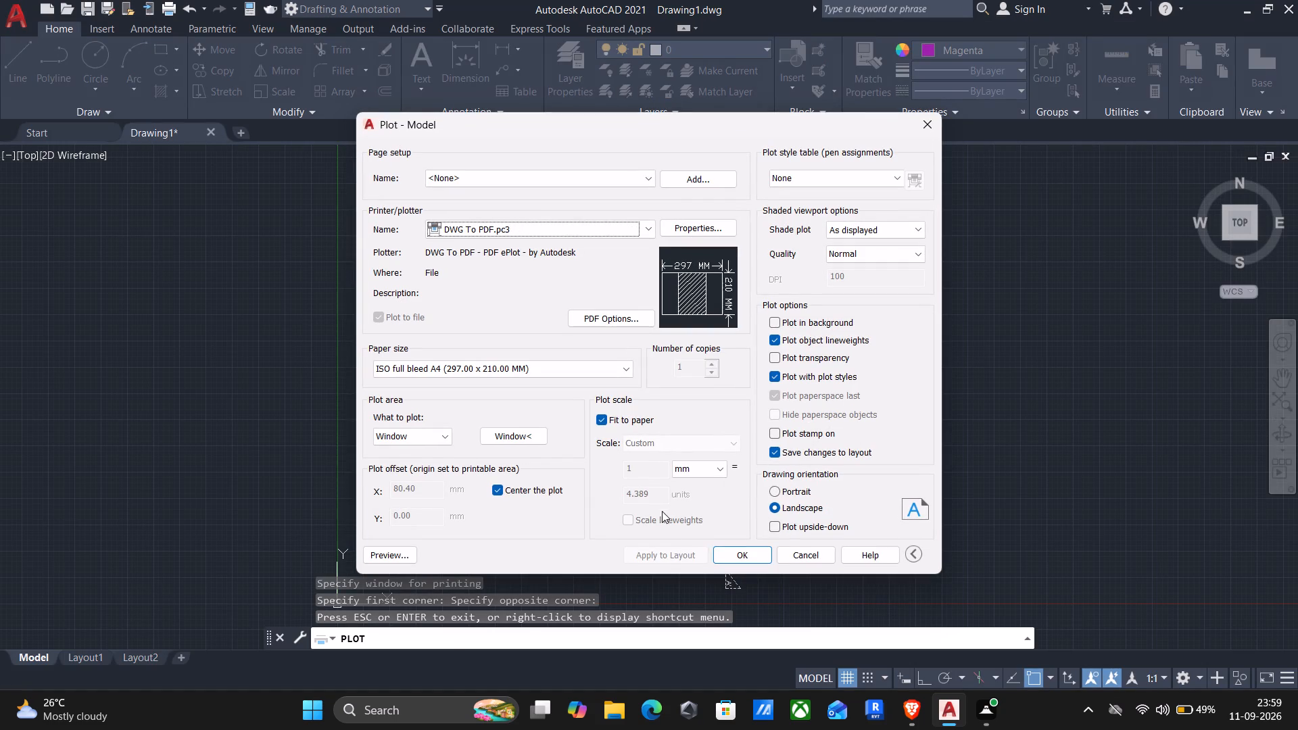
Plot the plan to a PDF named residential gplan in Documents and close the PDF viewer that opens.
click(728, 551)
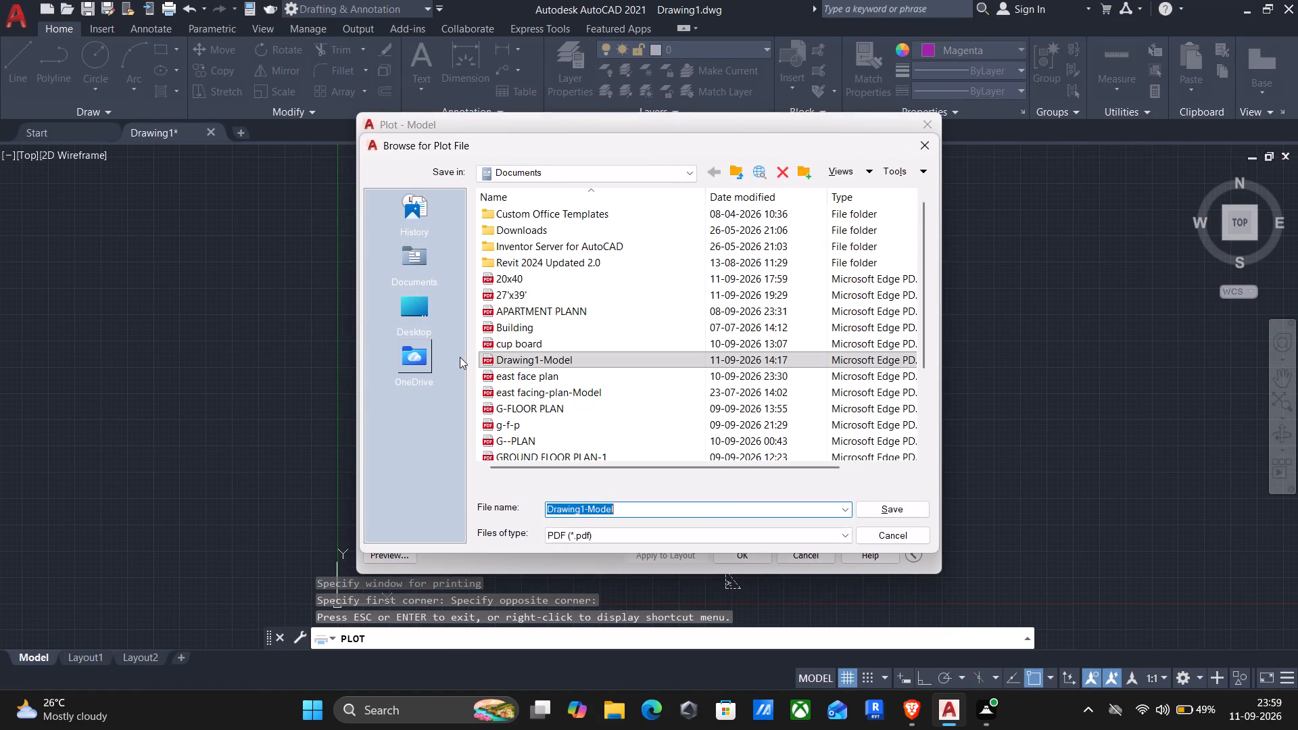
key(BackSpace)
text(res)
text(identia)
key(l)
key(space)
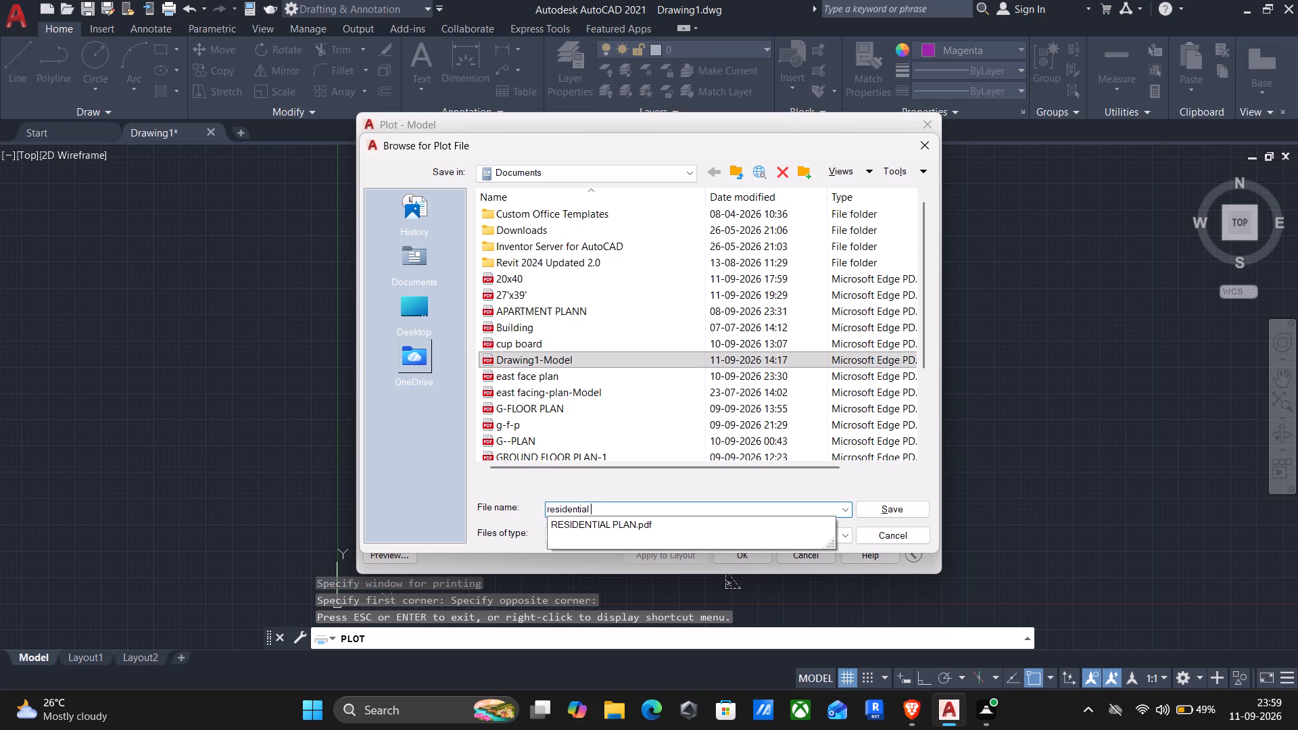
key(g)
text(pla)
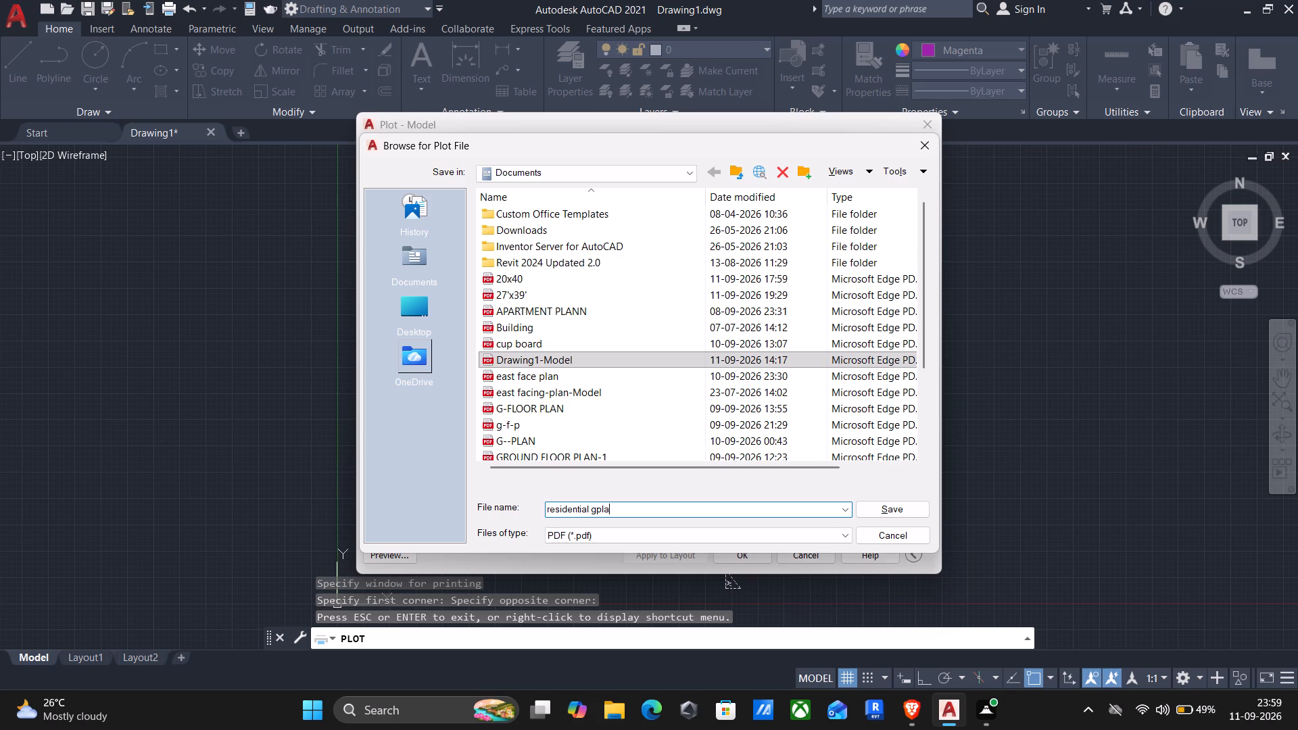
key(n)
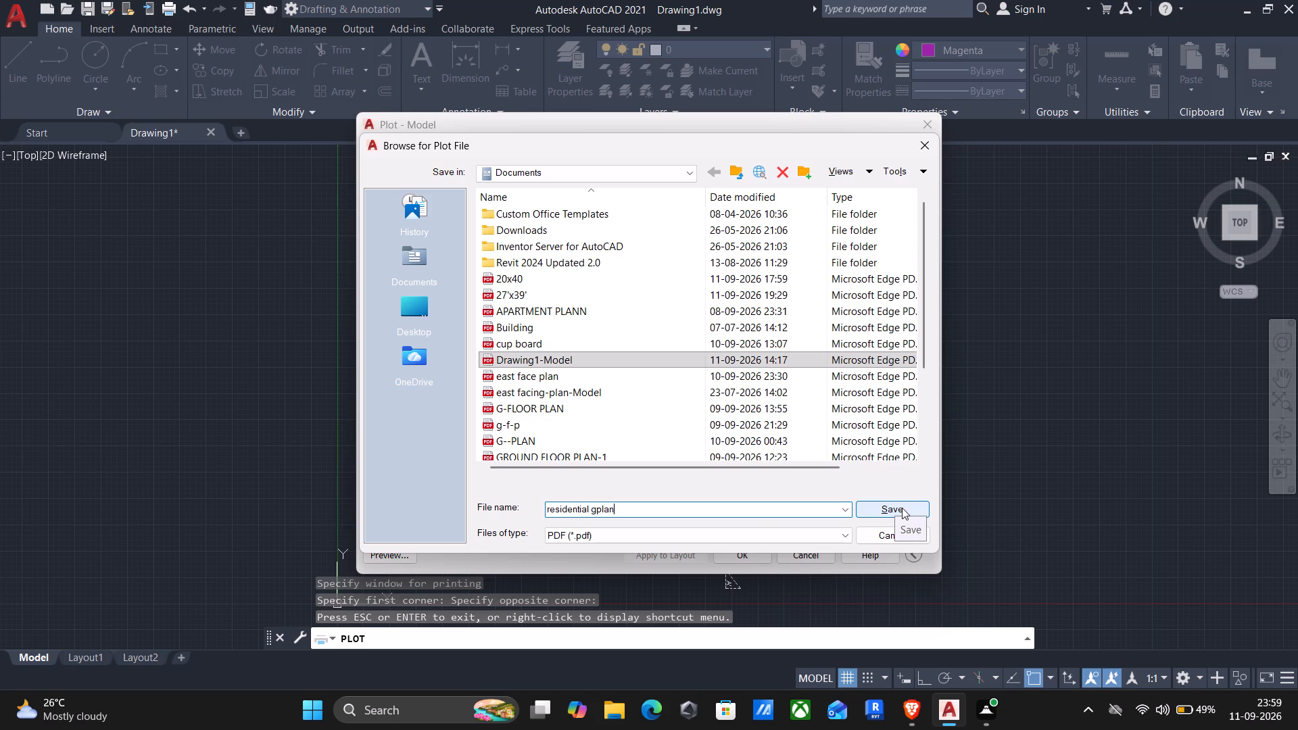
click(902, 508)
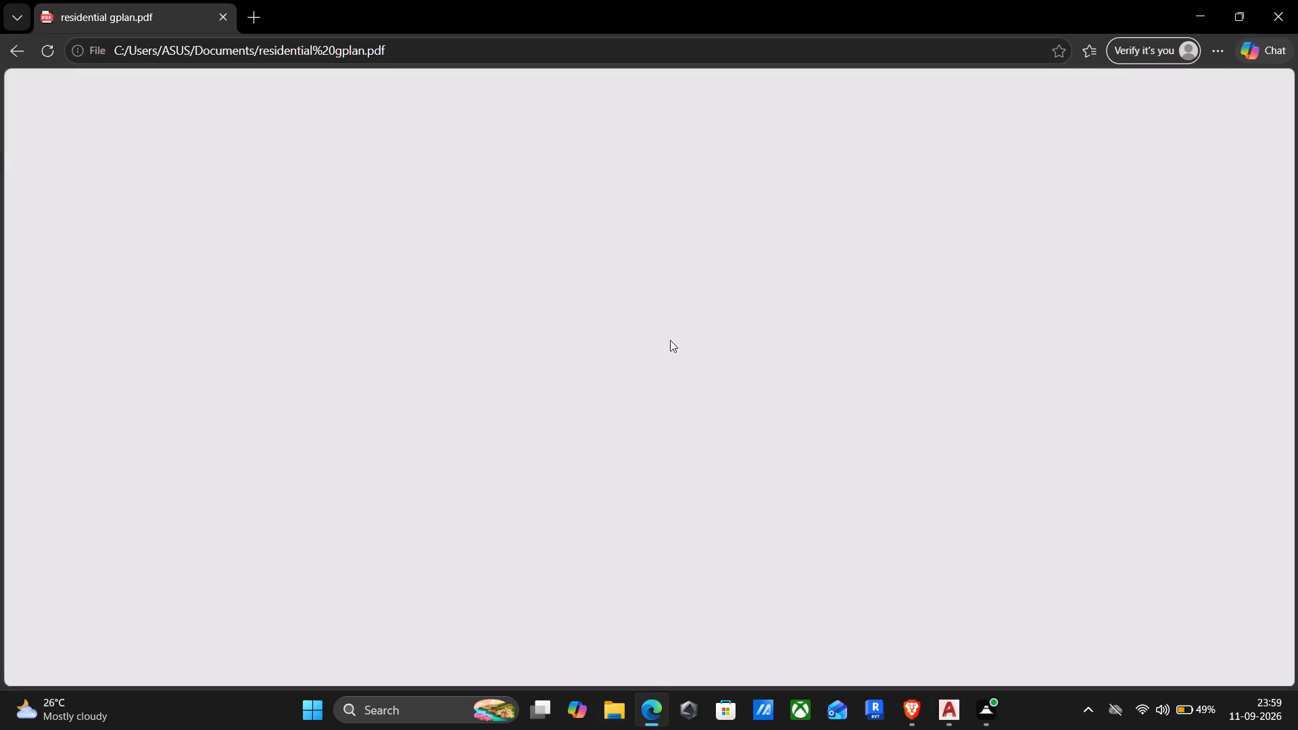
click(1294, 1)
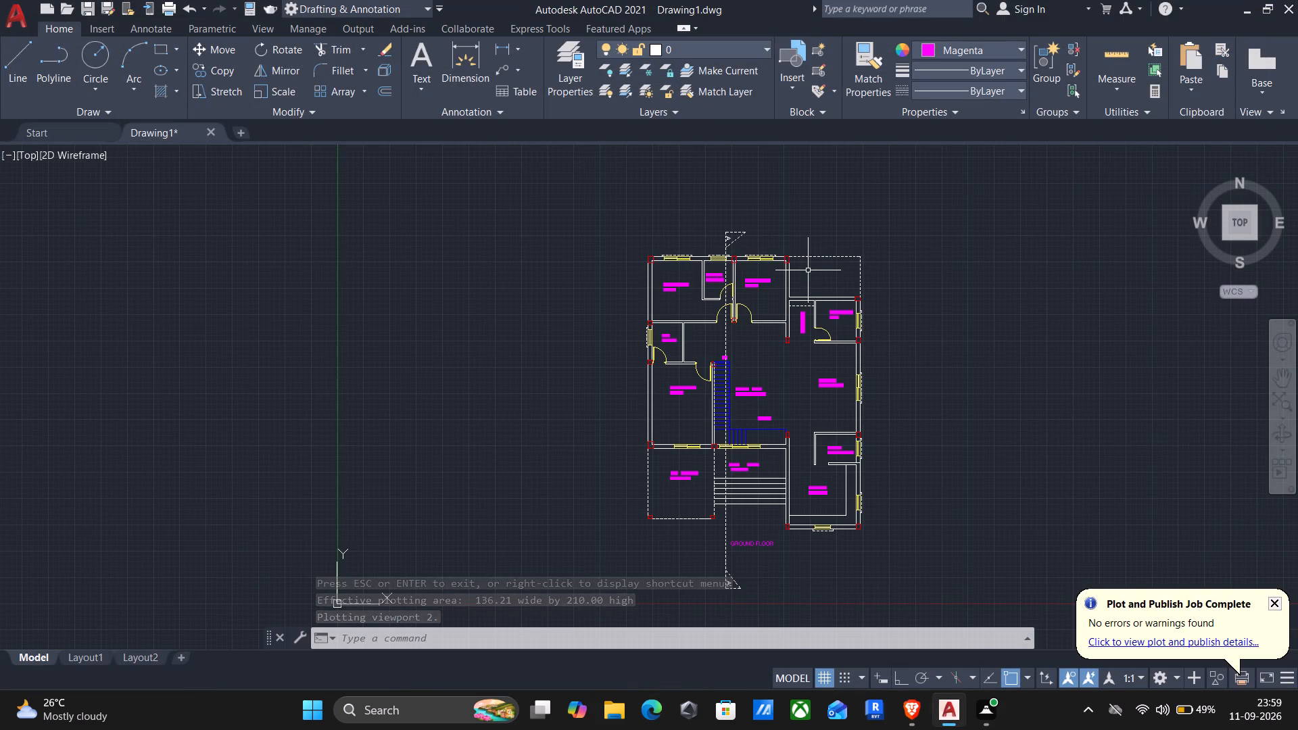
Save the drawing in Documents as an AutoCAD 2018 drawing named residential gplann.
key(ctrl+s)
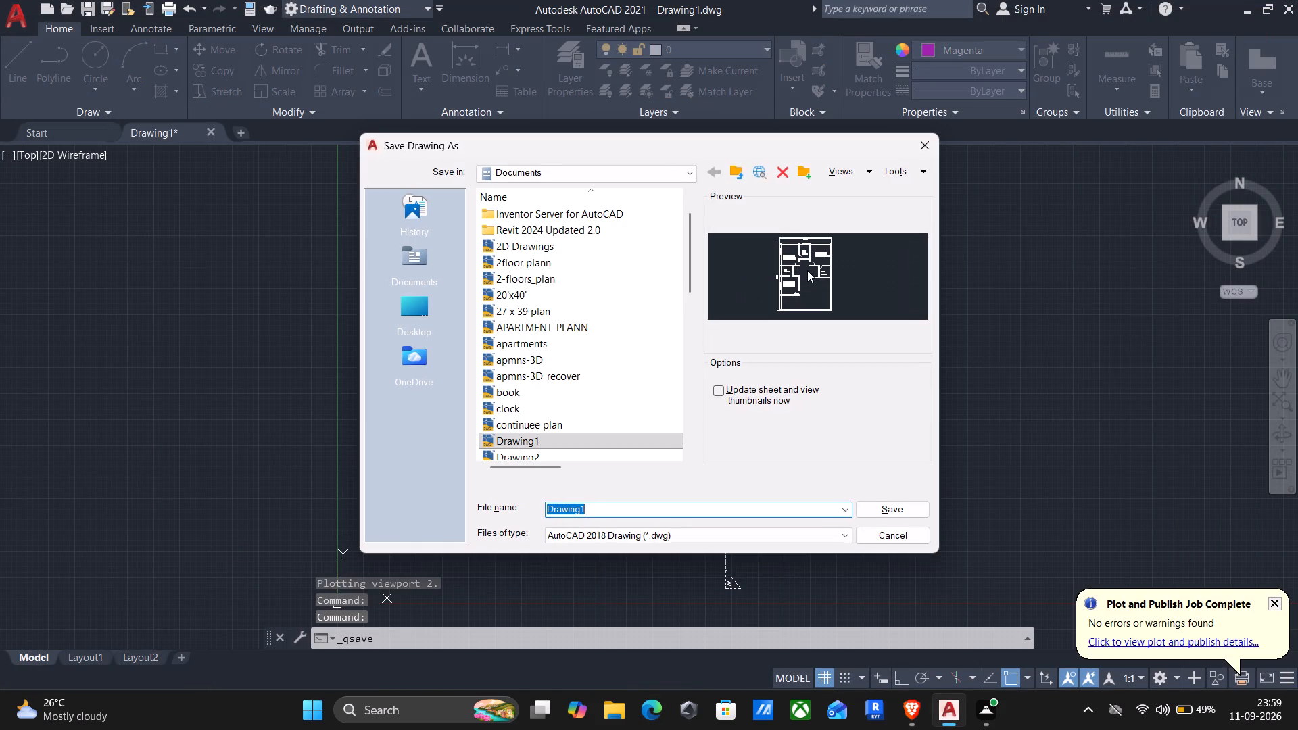
key(BackSpace)
key(r)
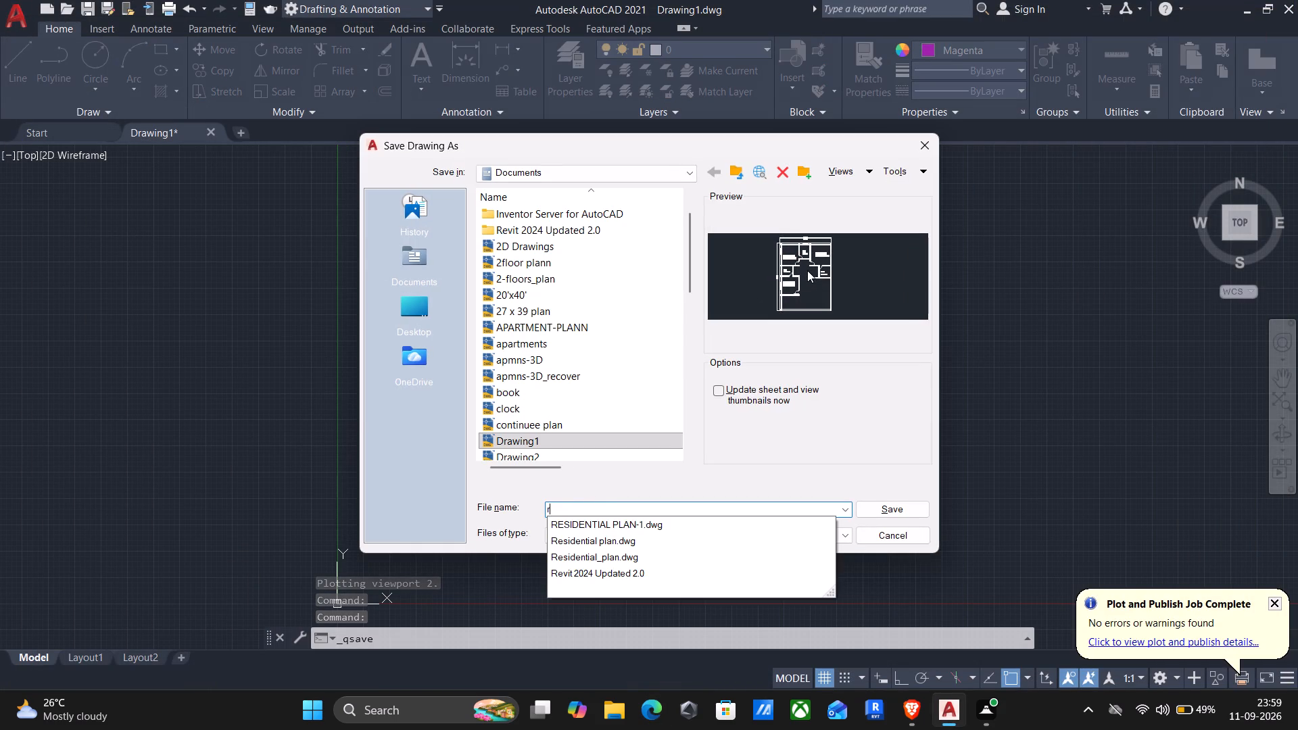
text(esiden)
text(tial)
key(space)
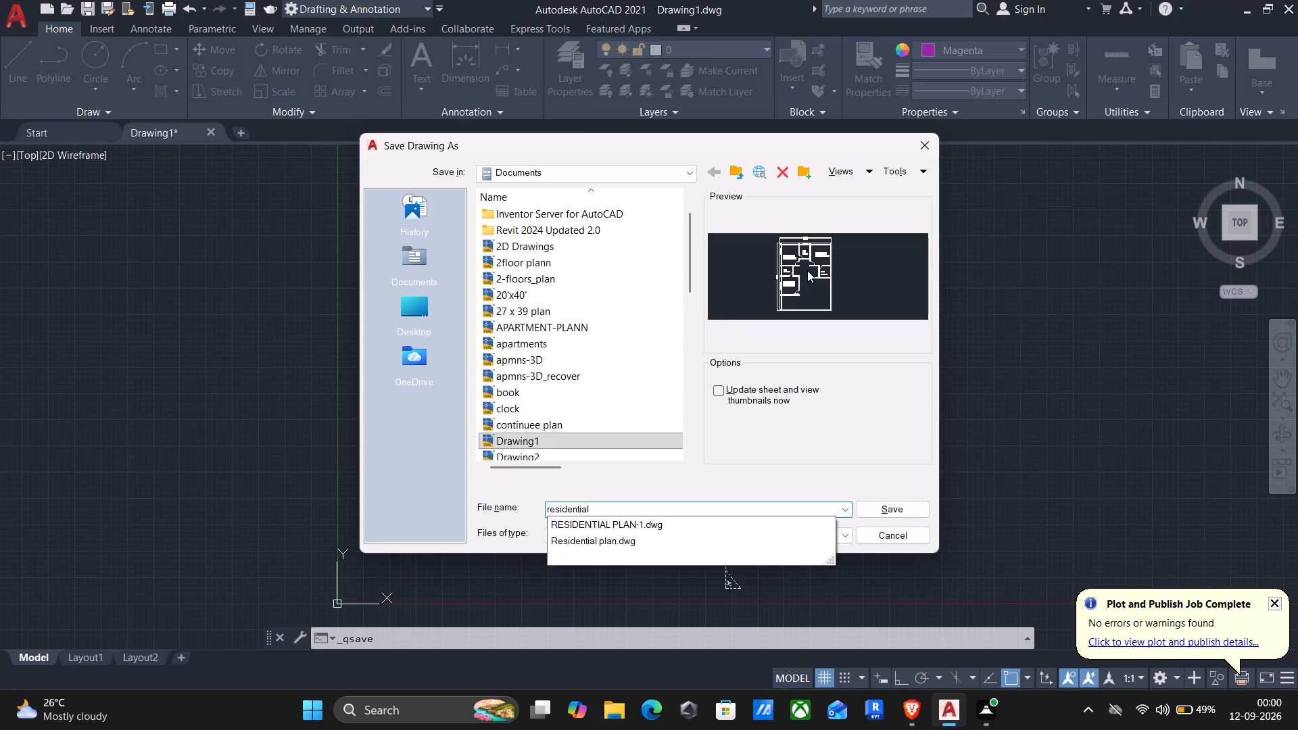
text(gplann)
key(Return)
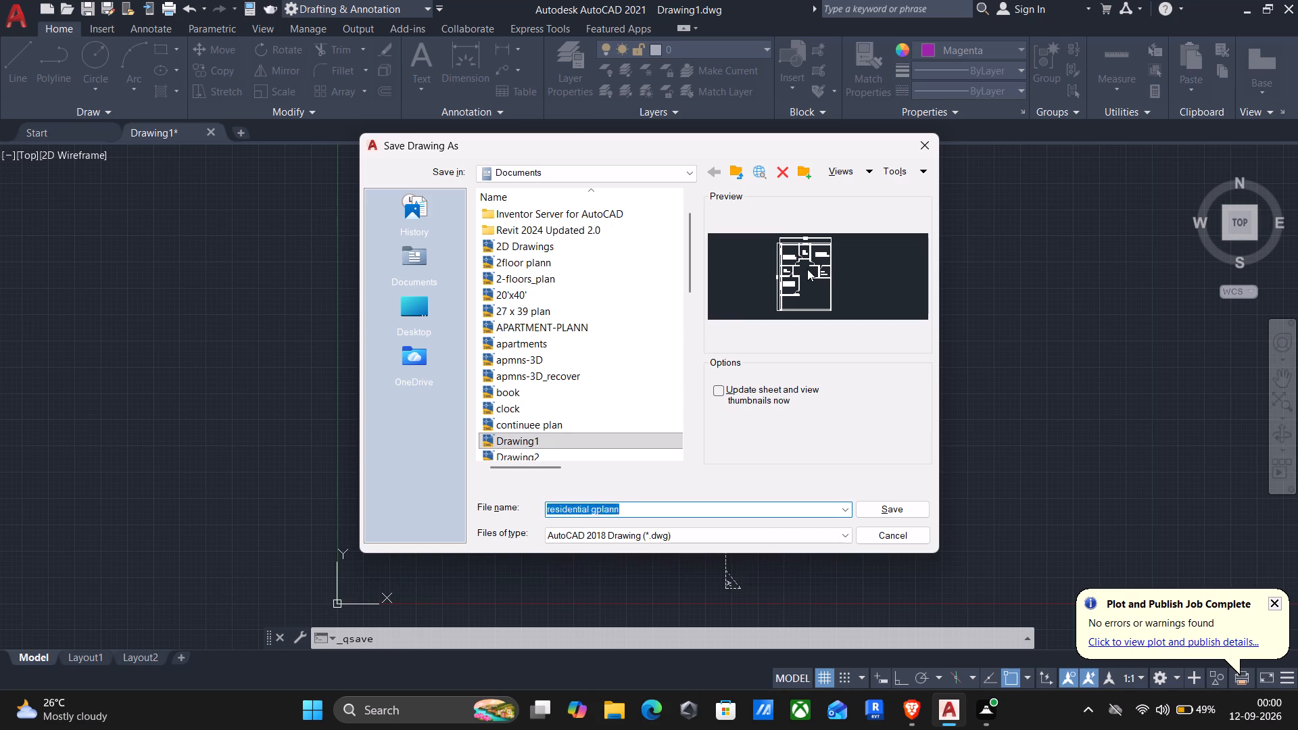